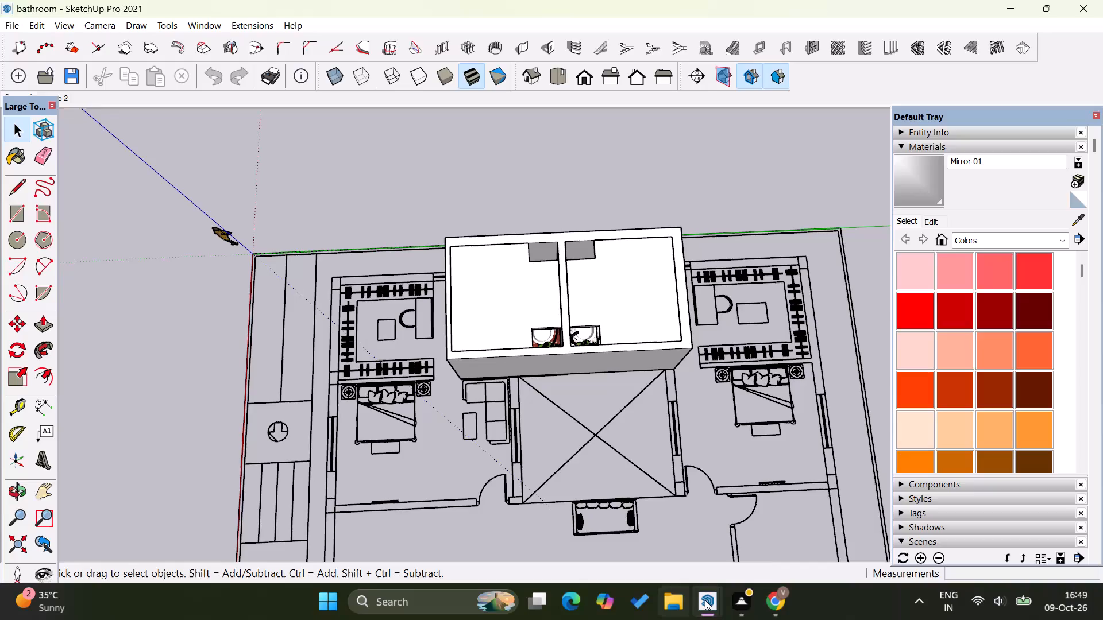
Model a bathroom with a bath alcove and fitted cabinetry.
Copy the floor plan linework from the bathroom model and paste it into the untitled model with its corner at the origin.
{"action": "left_click", "coordinate": [826, 406]}
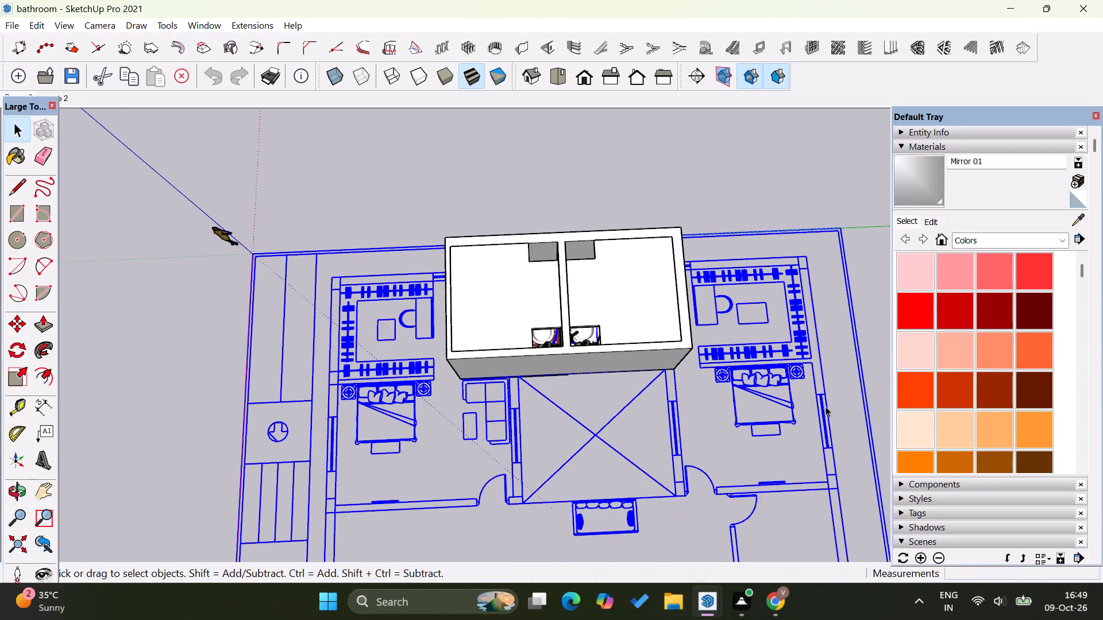
{"action": "key", "text": "ctrl+c"}
{"action": "left_click", "coordinate": [665, 527]}
{"action": "left_click", "coordinate": [627, 426]}
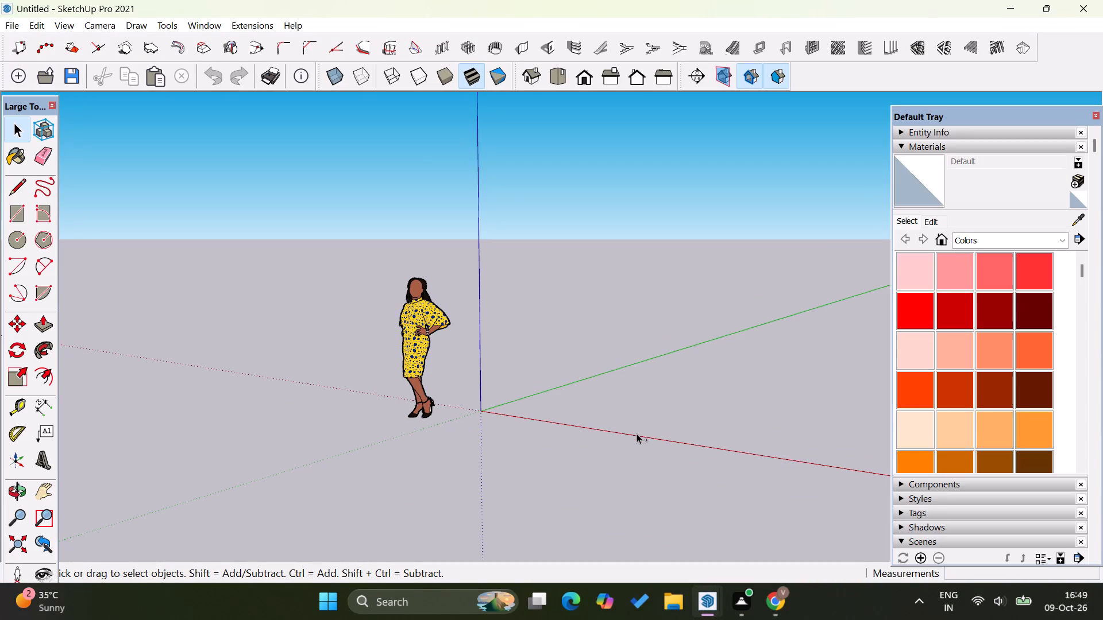
{"action": "key", "text": "ctrl+v"}
{"action": "scroll", "coordinate": [461, 334], "scroll_direction": "down", "scroll_amount": 4}
{"action": "scroll", "coordinate": [511, 376], "scroll_direction": "down", "scroll_amount": 3}
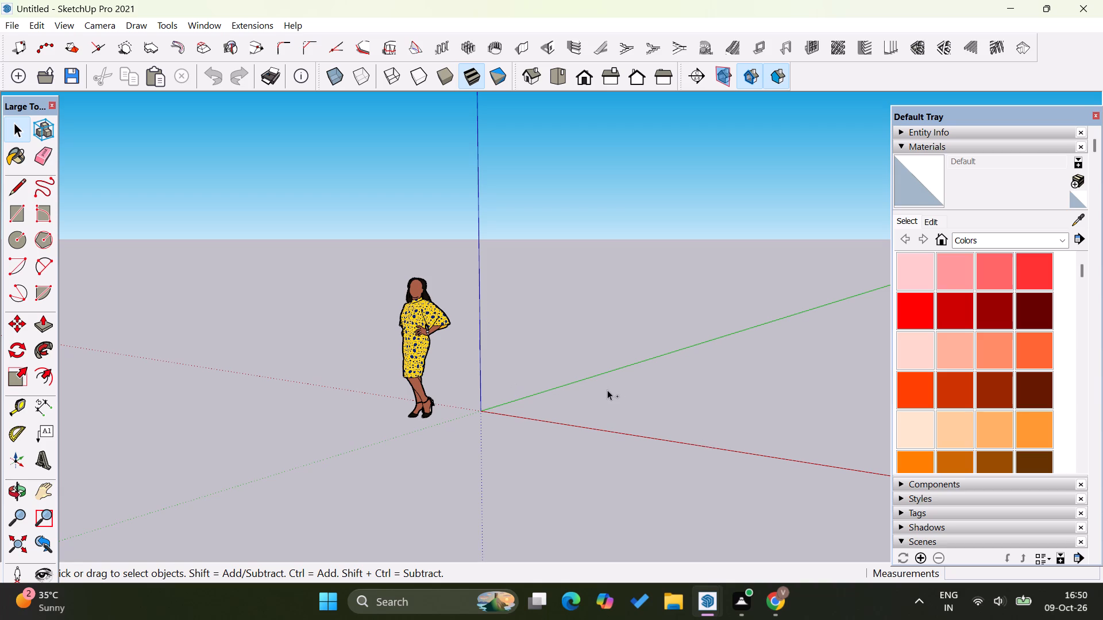
{"action": "left_click", "coordinate": [489, 410]}
{"action": "left_click", "coordinate": [18, 129]}
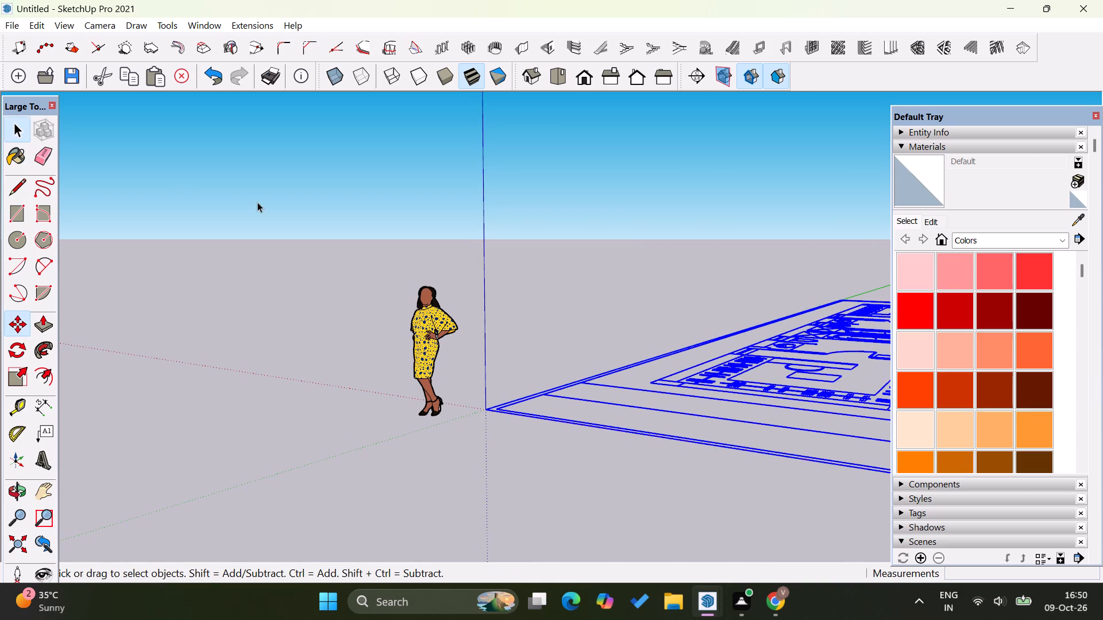
{"action": "left_click", "coordinate": [257, 202]}
Examine the pasted floor plan, focusing on the two adjoining bathrooms and their outer wall.
{"action": "scroll", "coordinate": [372, 345], "scroll_direction": "down", "scroll_amount": 10}
{"action": "middle_click_drag", "start_coordinate": [368, 343], "coordinate": [439, 425]}
{"action": "scroll", "coordinate": [462, 410], "scroll_direction": "down", "scroll_amount": 3}
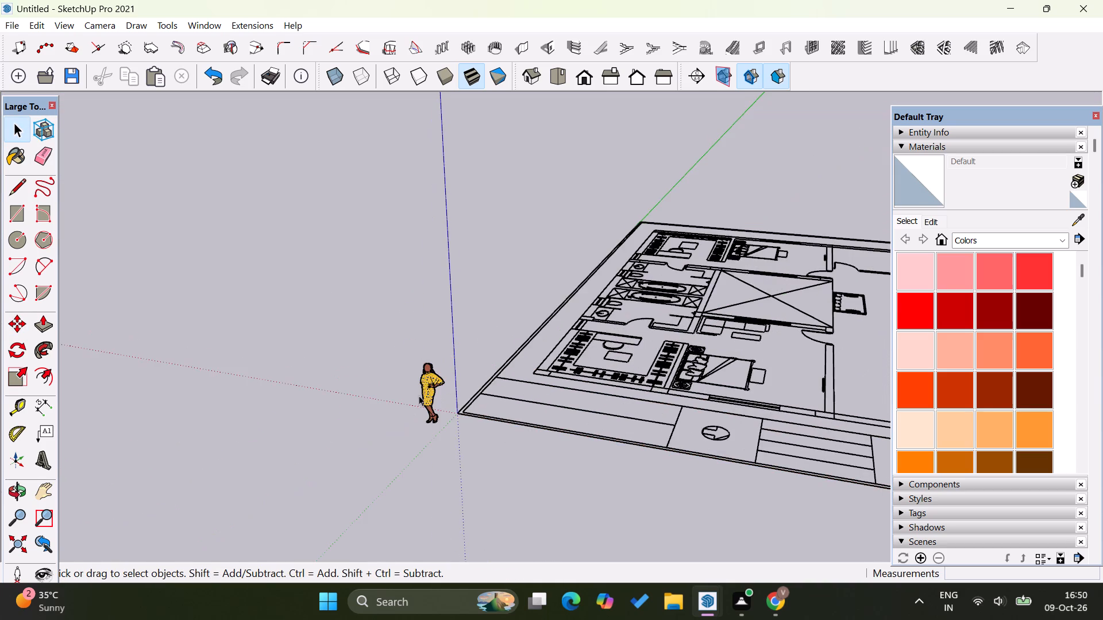
{"action": "scroll", "coordinate": [419, 396], "scroll_direction": "down", "scroll_amount": 2}
{"action": "scroll", "coordinate": [534, 432], "scroll_direction": "down", "scroll_amount": 16}
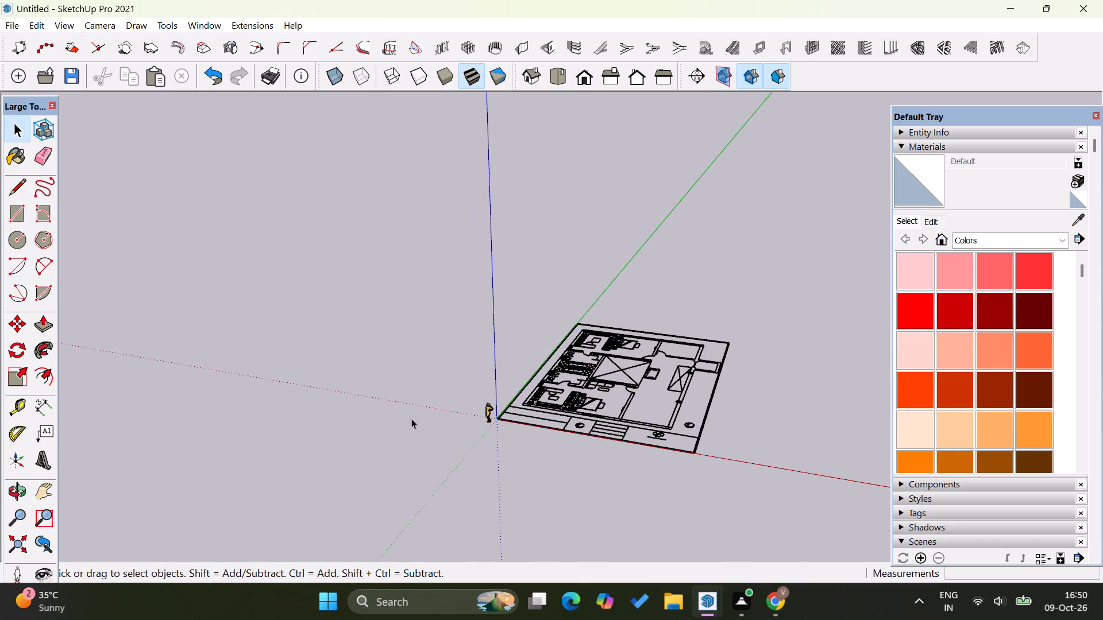
{"action": "middle_click_drag", "start_coordinate": [670, 397], "coordinate": [460, 490]}
{"action": "scroll", "coordinate": [588, 371], "scroll_direction": "up", "scroll_amount": 6}
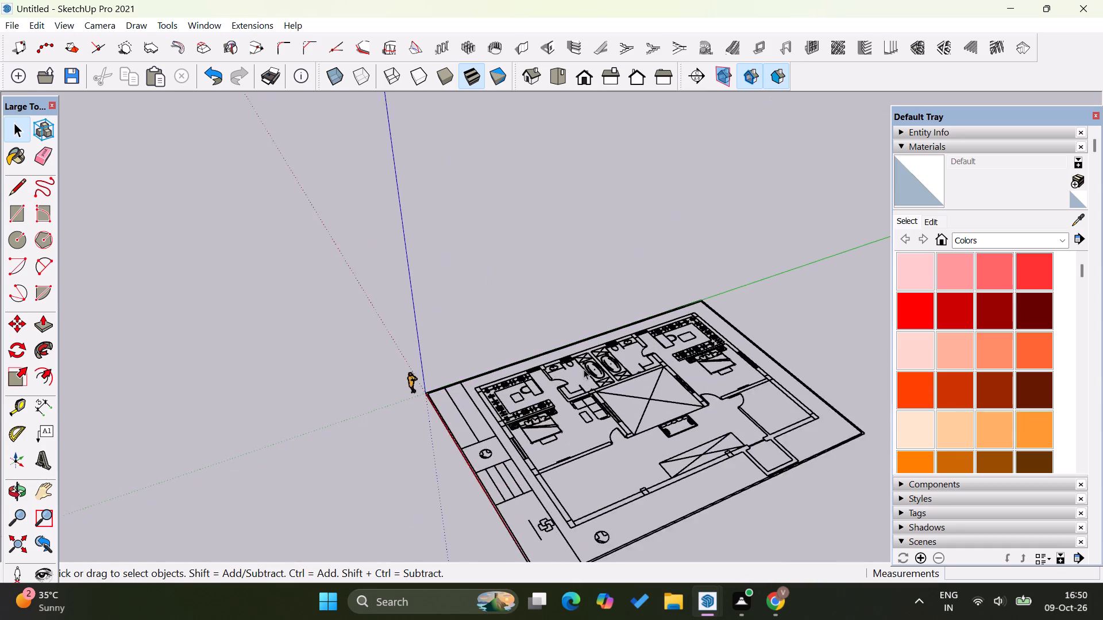
{"action": "scroll", "coordinate": [584, 369], "scroll_direction": "up", "scroll_amount": 18}
{"action": "middle_click_drag", "start_coordinate": [727, 434], "coordinate": [719, 439]}
{"action": "middle_click_drag", "start_coordinate": [701, 451], "coordinate": [570, 499]}
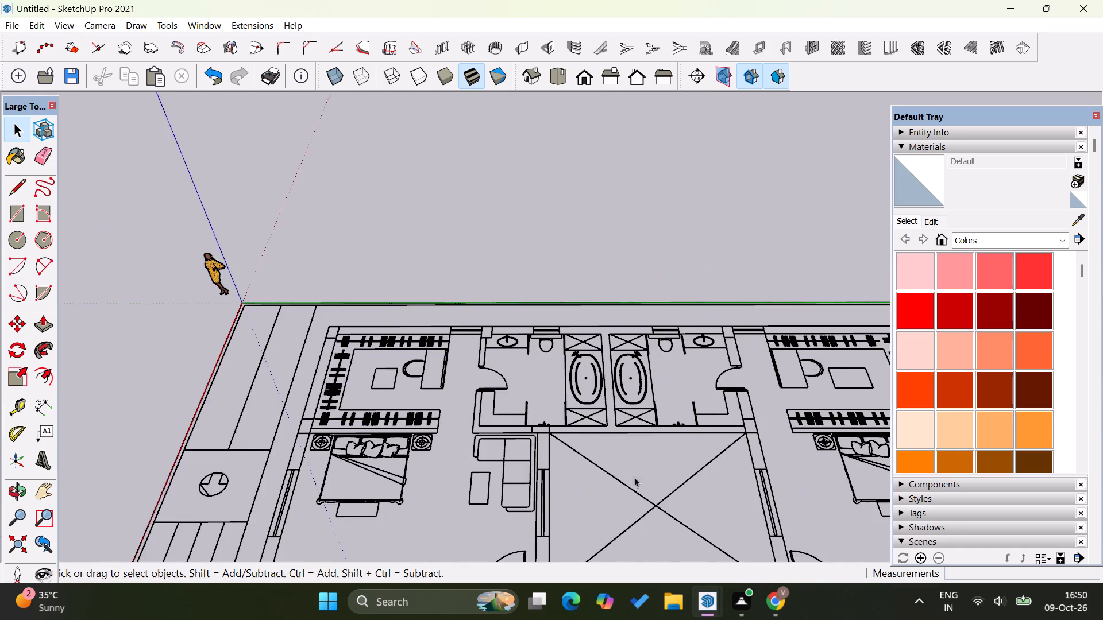
{"action": "scroll", "coordinate": [655, 449], "scroll_direction": "down", "scroll_amount": 9}
{"action": "scroll", "coordinate": [663, 378], "scroll_direction": "up", "scroll_amount": 11}
{"action": "scroll", "coordinate": [724, 395], "scroll_direction": "down", "scroll_amount": 2}
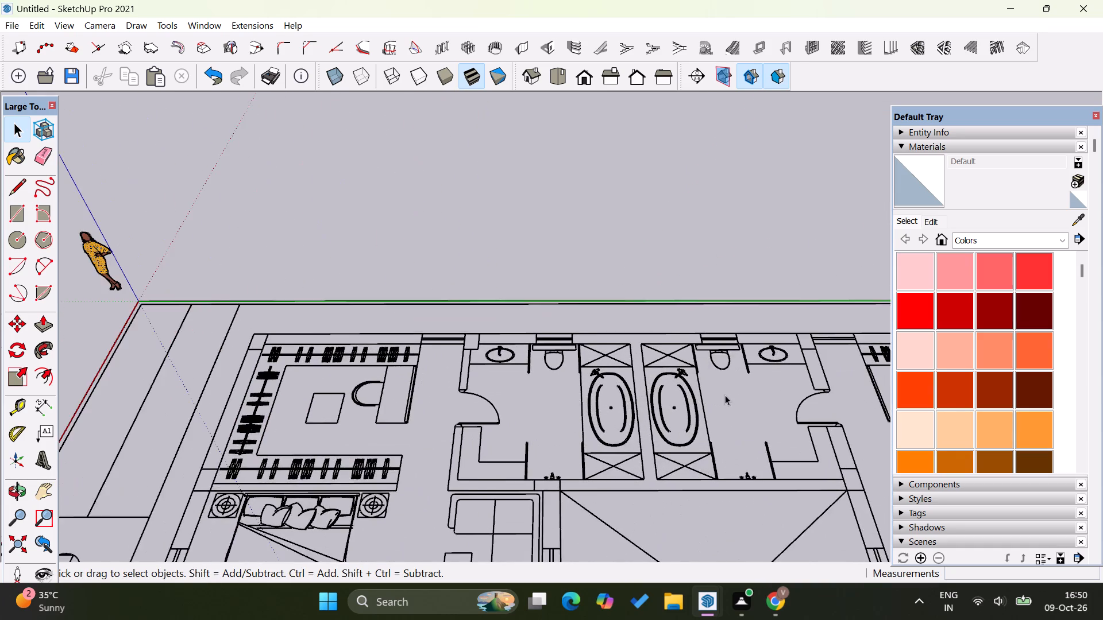
{"action": "scroll", "coordinate": [725, 395], "scroll_direction": "down", "scroll_amount": 7}
{"action": "scroll", "coordinate": [613, 435], "scroll_direction": "up", "scroll_amount": 7}
{"action": "scroll", "coordinate": [560, 329], "scroll_direction": "up", "scroll_amount": 2}
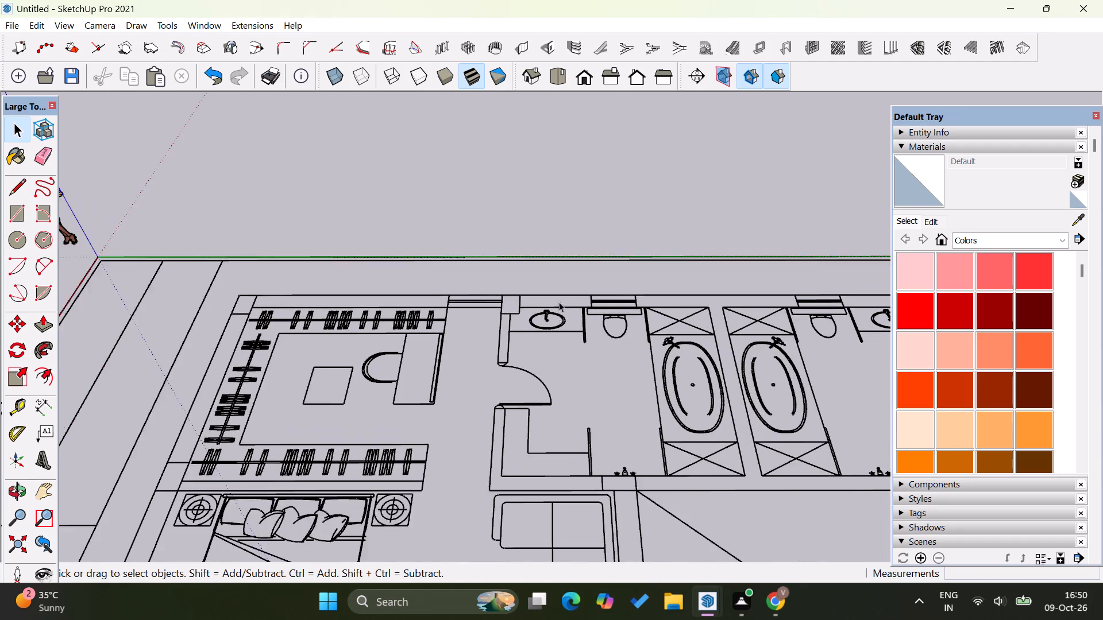
{"action": "scroll", "coordinate": [559, 302], "scroll_direction": "up", "scroll_amount": 3}
{"action": "scroll", "coordinate": [606, 447], "scroll_direction": "down", "scroll_amount": 5}
{"action": "scroll", "coordinate": [622, 286], "scroll_direction": "up", "scroll_amount": 3}
{"action": "middle_click_drag", "start_coordinate": [664, 330], "coordinate": [661, 382]}
{"action": "middle_click_drag", "start_coordinate": [658, 389], "coordinate": [655, 402]}
{"action": "middle_click_drag", "start_coordinate": [650, 420], "coordinate": [647, 430]}
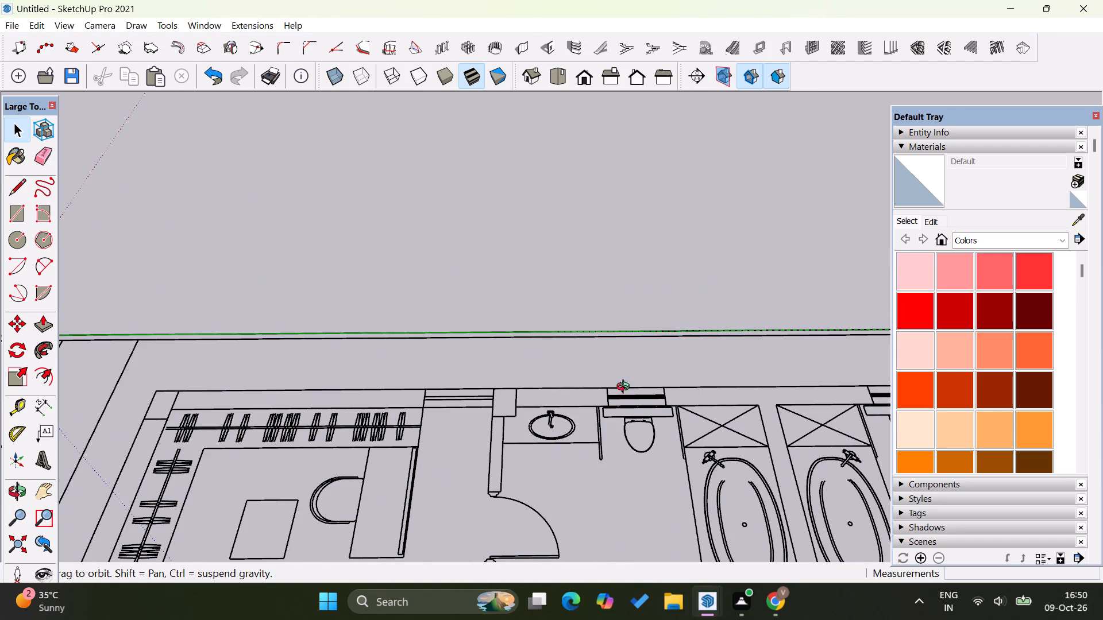
{"action": "scroll", "coordinate": [612, 245], "scroll_direction": "down", "scroll_amount": 8}
{"action": "scroll", "coordinate": [612, 249], "scroll_direction": "down", "scroll_amount": 16}
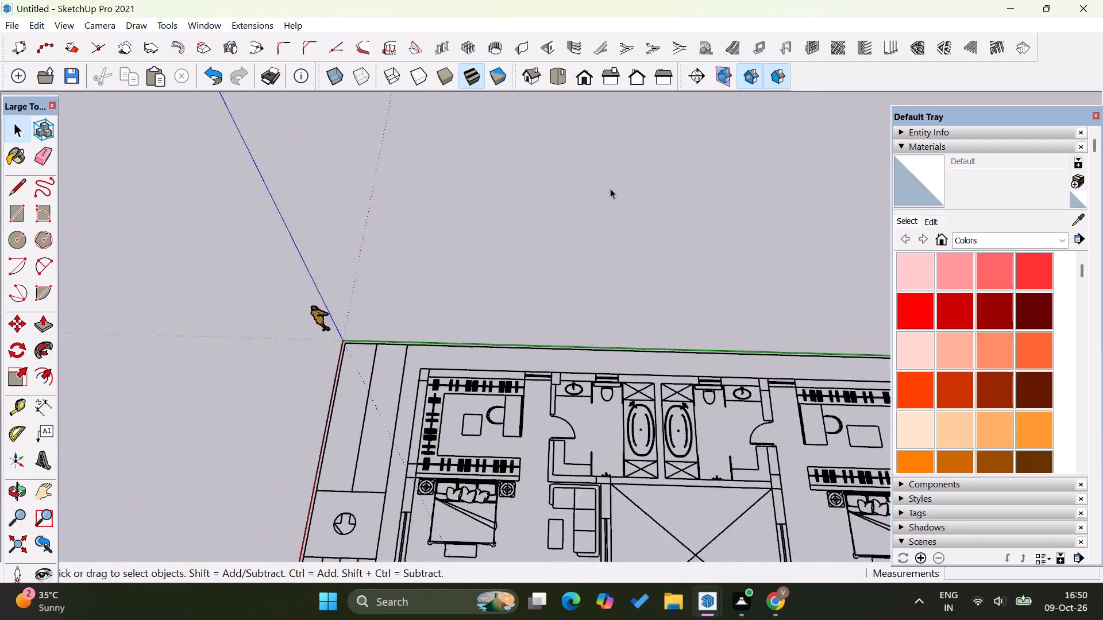
{"action": "scroll", "coordinate": [610, 188], "scroll_direction": "down", "scroll_amount": 3}
{"action": "scroll", "coordinate": [619, 363], "scroll_direction": "up", "scroll_amount": 19}
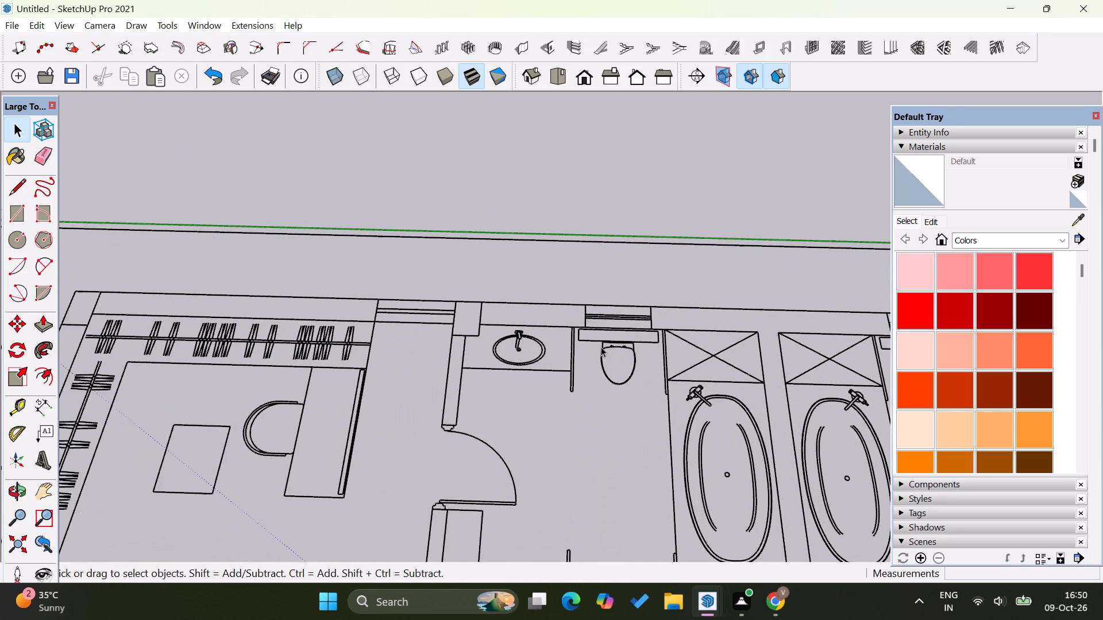
{"action": "scroll", "coordinate": [601, 347], "scroll_direction": "up", "scroll_amount": 2}
{"action": "scroll", "coordinate": [447, 313], "scroll_direction": "up", "scroll_amount": 7}
{"action": "scroll", "coordinate": [383, 331], "scroll_direction": "down", "scroll_amount": 8}
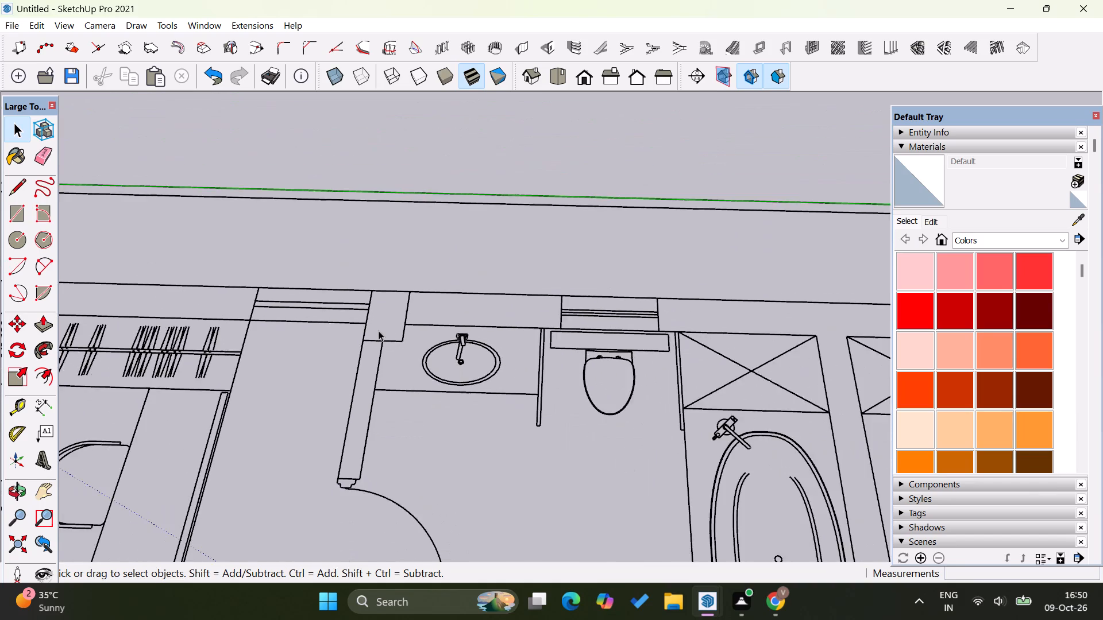
{"action": "scroll", "coordinate": [379, 331], "scroll_direction": "down", "scroll_amount": 5}
Draw 1' deep rectangles, about 5' and 4' long, over the outer wall segments on either side of the first bathroom's window.
{"action": "left_click", "coordinate": [14, 208]}
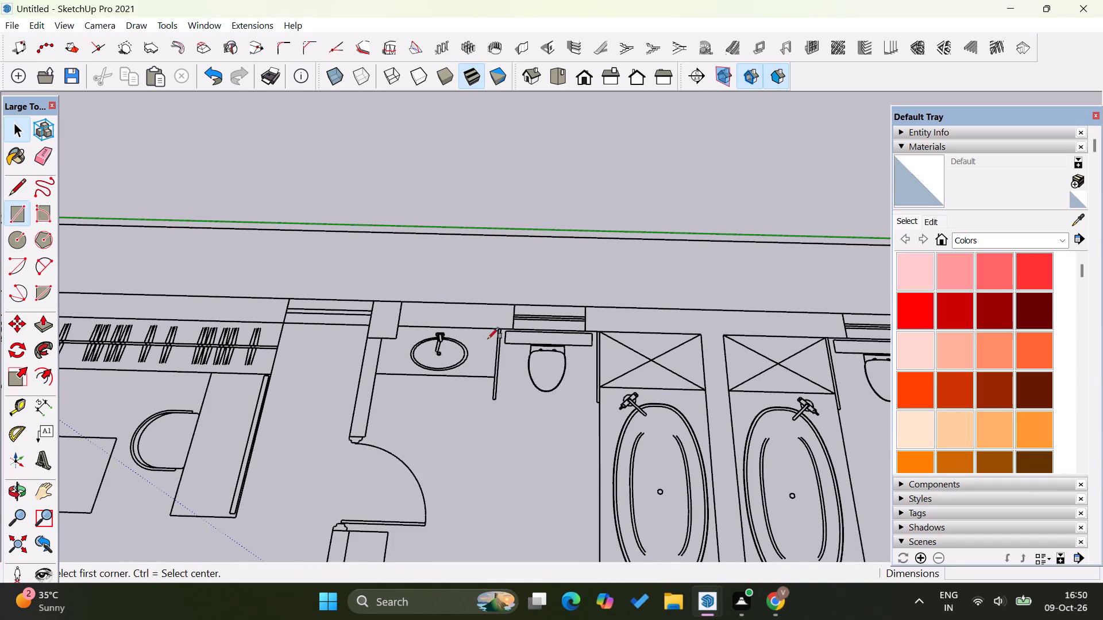
{"action": "left_click", "coordinate": [371, 300]}
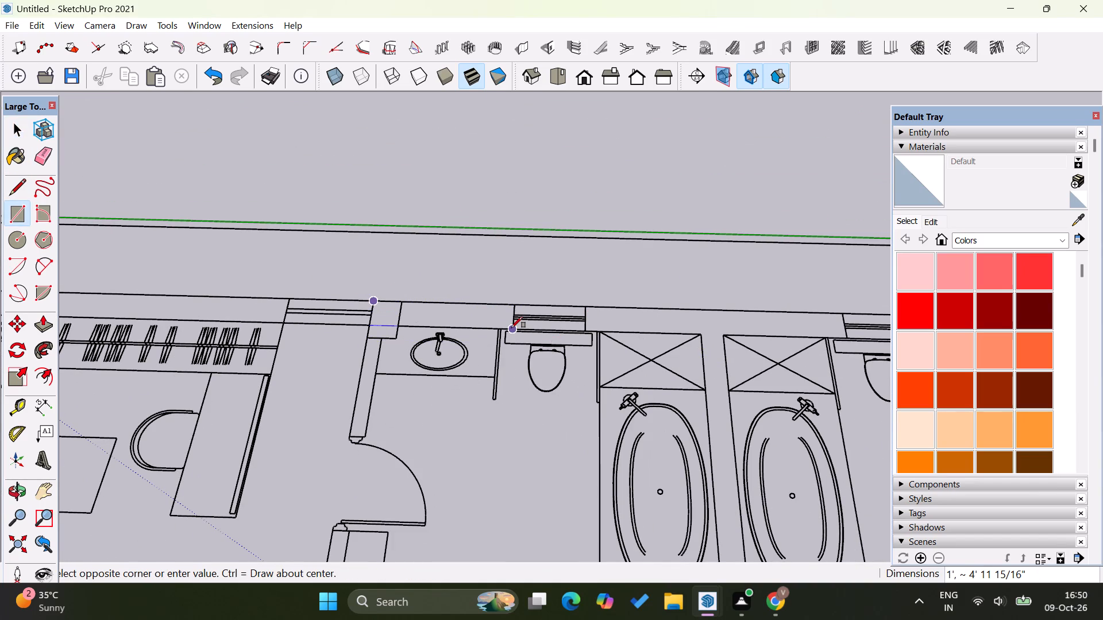
{"action": "left_click", "coordinate": [511, 328]}
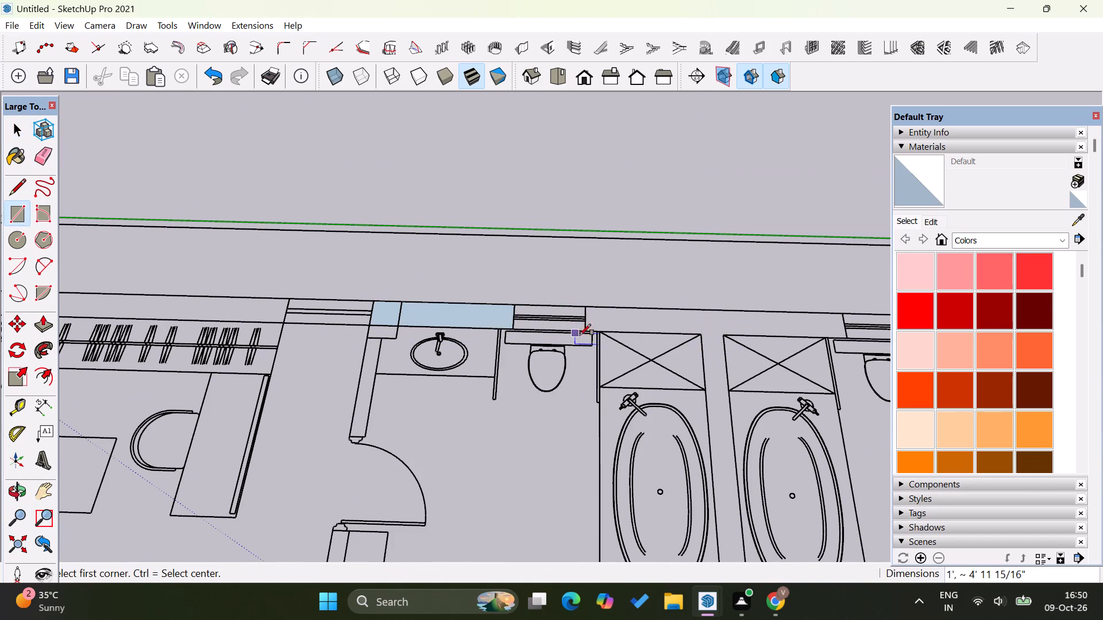
{"action": "left_click", "coordinate": [586, 331]}
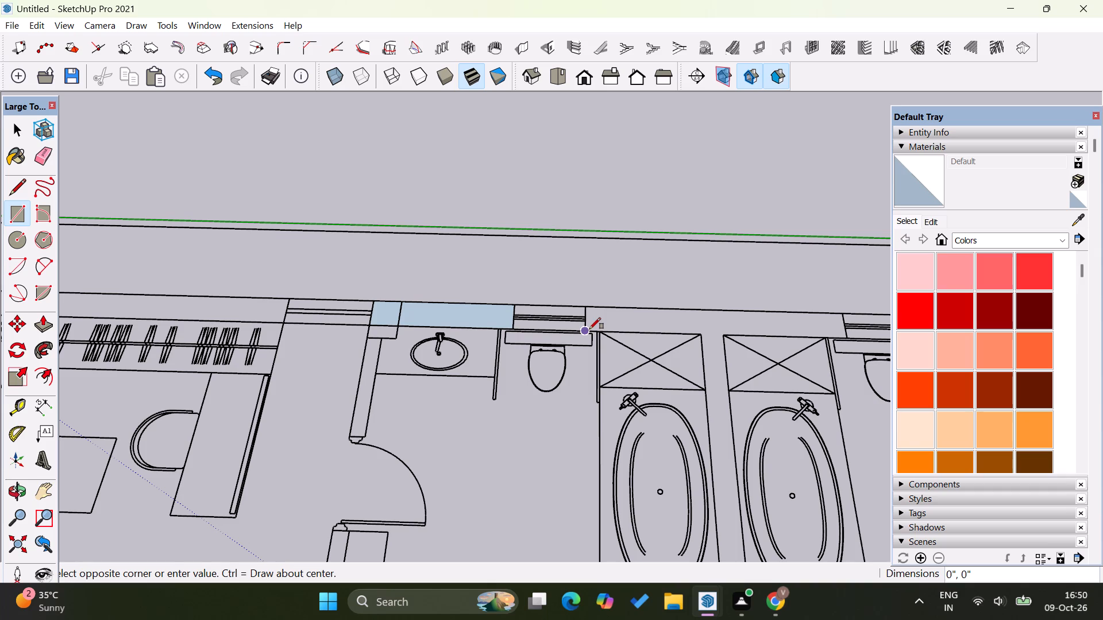
{"action": "key", "text": "Escape"}
{"action": "left_click", "coordinate": [700, 333]}
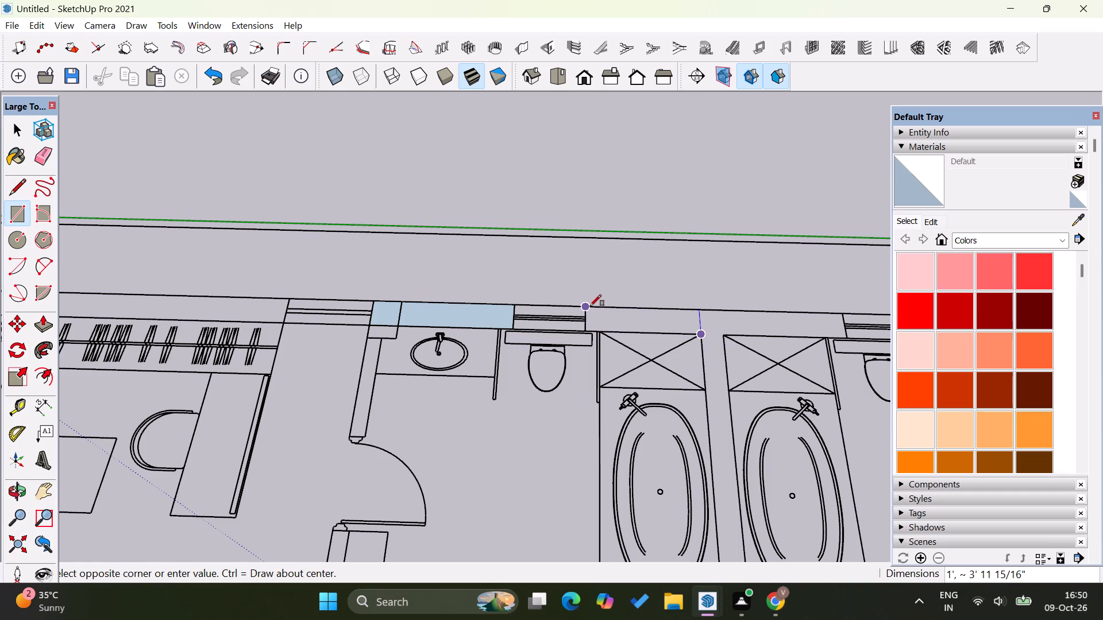
{"action": "left_click", "coordinate": [588, 306]}
Extrude the wall rectangle behind the washbasin 8' and raise the one behind the bathtub to the same height.
{"action": "left_click", "coordinate": [44, 324]}
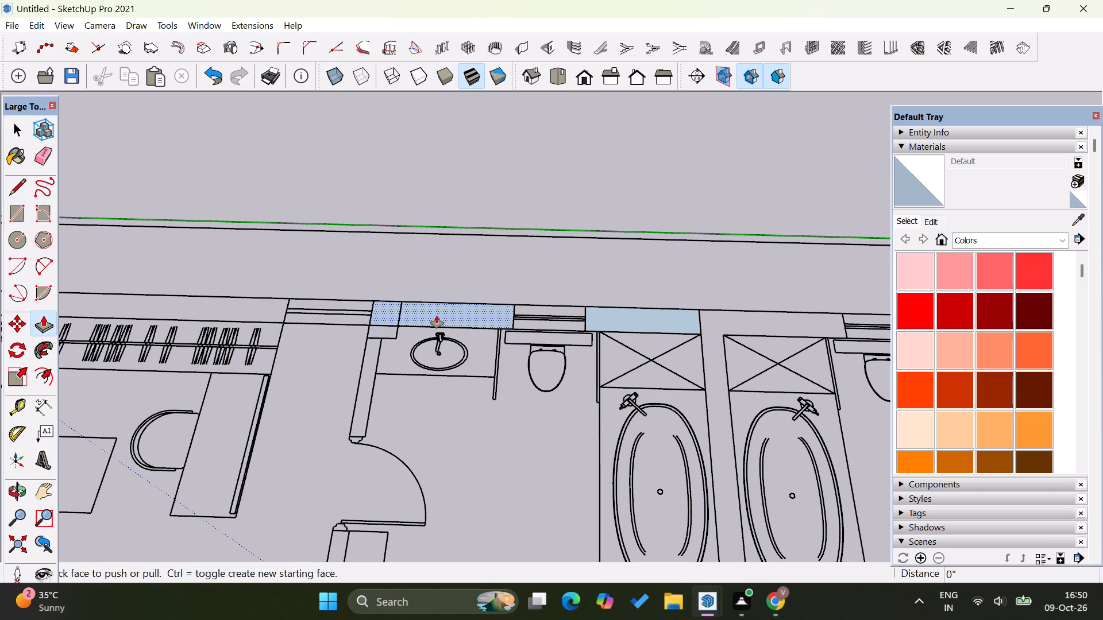
{"action": "left_click", "coordinate": [437, 316]}
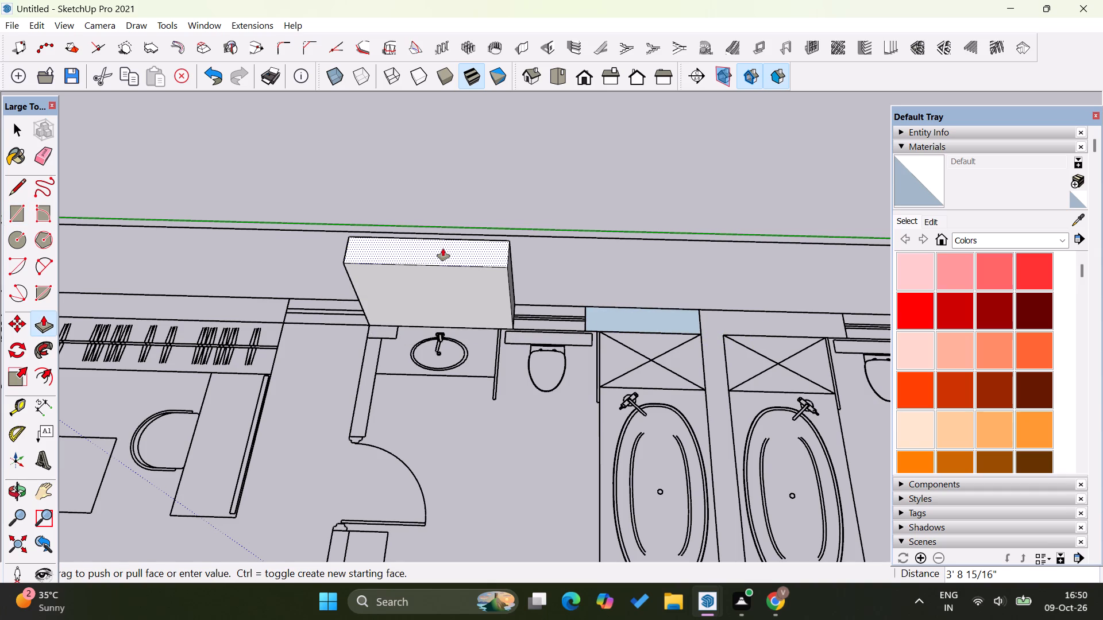
{"action": "type", "text": "8'"}
{"action": "key", "text": "Return"}
{"action": "right_click", "coordinate": [442, 260]}
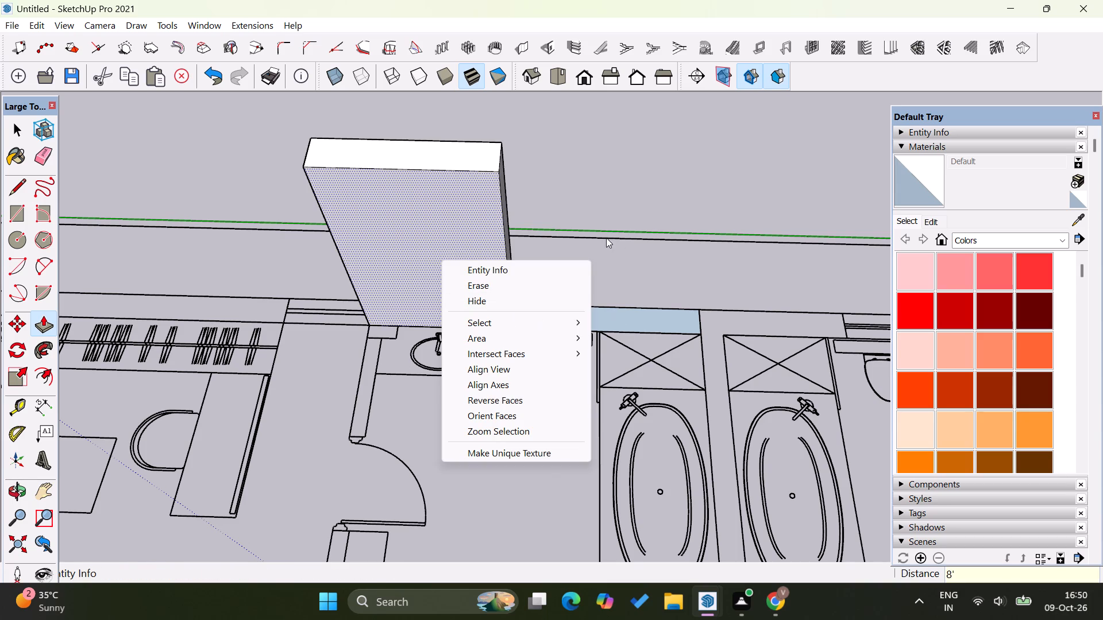
{"action": "left_click", "coordinate": [616, 271]}
{"action": "left_click", "coordinate": [612, 315]}
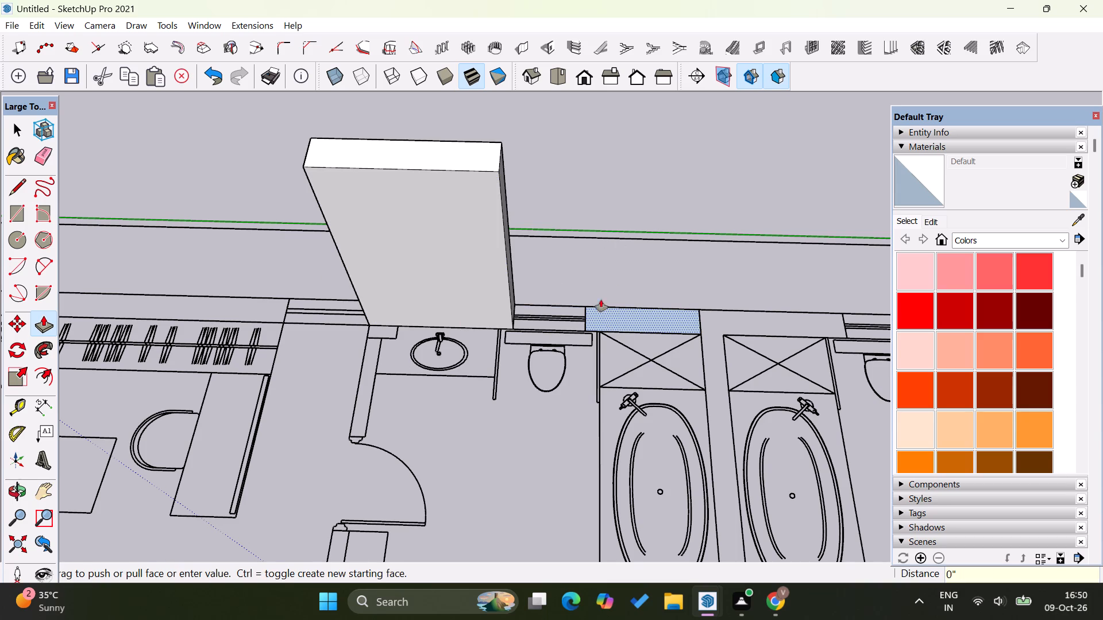
{"action": "left_click", "coordinate": [466, 166]}
Raise the top of the washbasin wall by 1' and match the bathtub wall's top to it.
{"action": "left_click", "coordinate": [470, 154]}
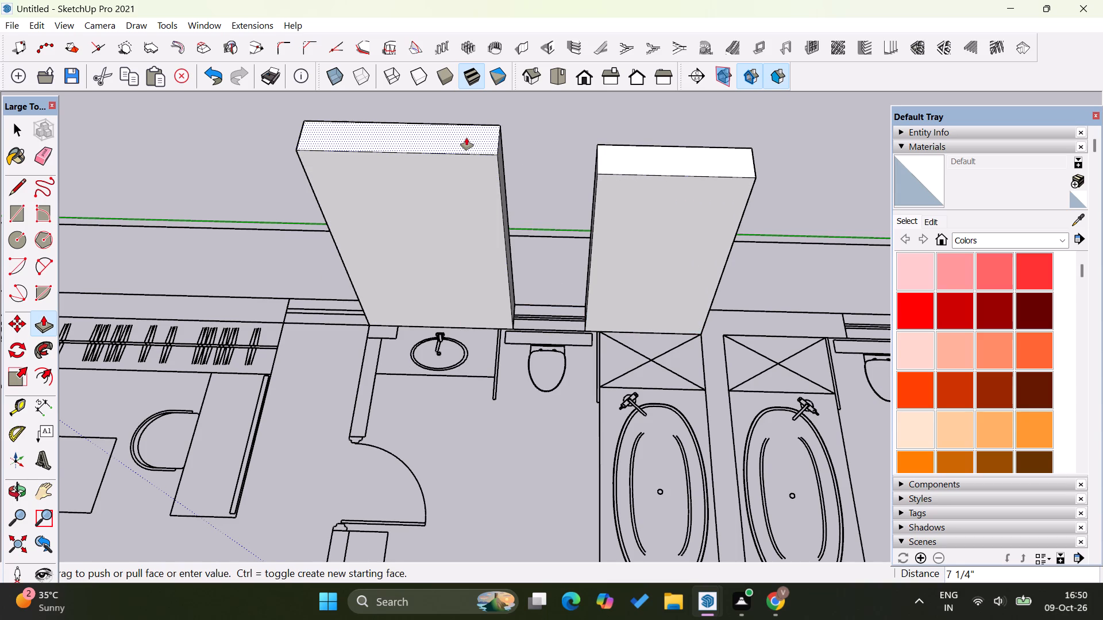
{"action": "type", "text": "1'"}
{"action": "key", "text": "Return"}
{"action": "left_click_drag", "start_coordinate": [657, 154], "coordinate": [651, 155]}
{"action": "left_click", "coordinate": [612, 160]}
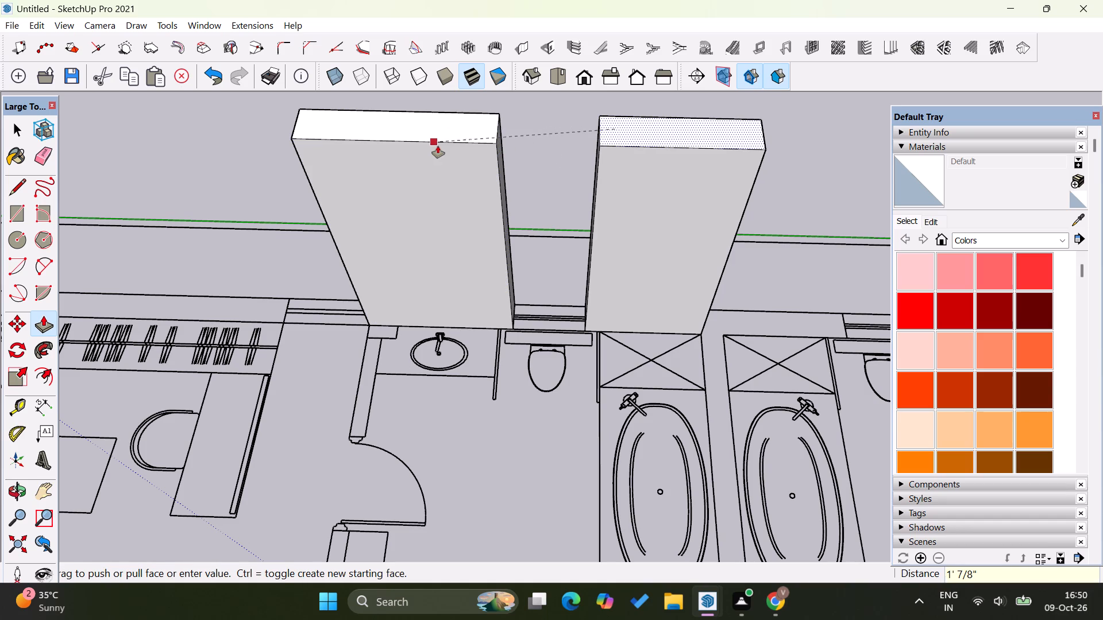
{"action": "left_click", "coordinate": [441, 146]}
Select both complete wall blocks beside the bathroom window and make them a group.
{"action": "left_click", "coordinate": [11, 127]}
{"action": "triple_click", "coordinate": [443, 204]}
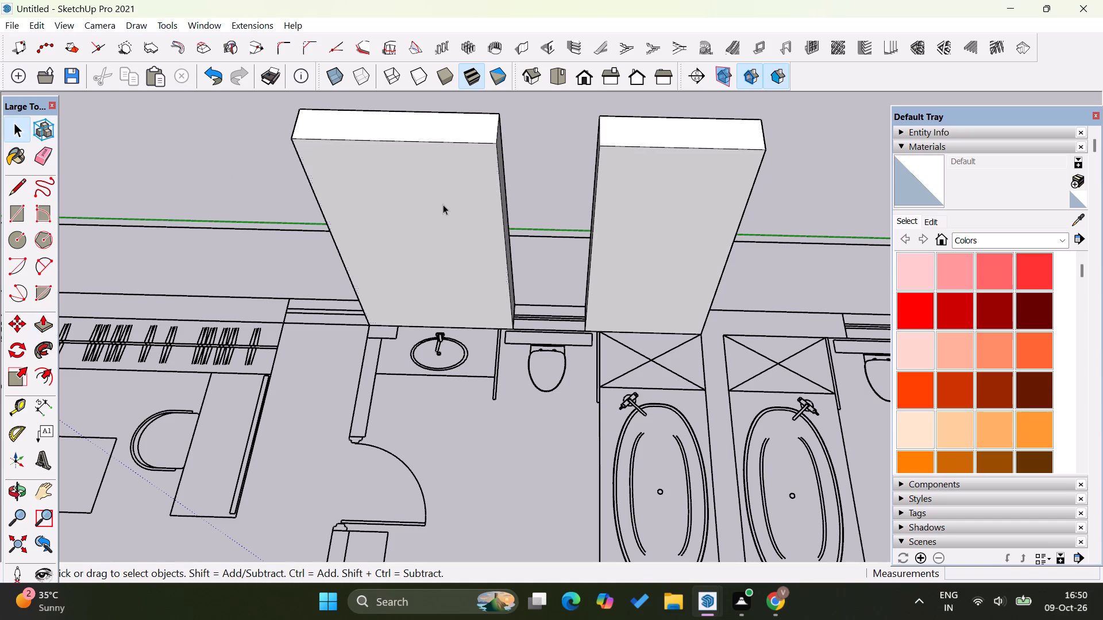
{"action": "left_click", "coordinate": [443, 204]}
{"action": "triple_click", "coordinate": [655, 195], "text": "ctrl"}
{"action": "left_click", "coordinate": [655, 195], "text": "ctrl"}
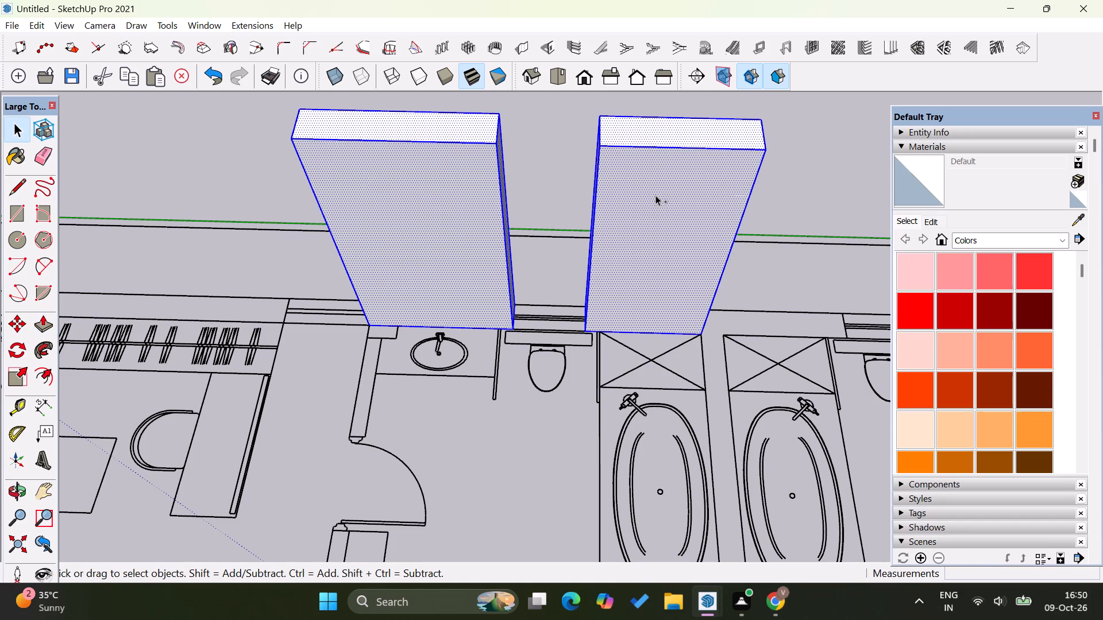
{"action": "right_click", "coordinate": [655, 195], "text": "ctrl"}
{"action": "left_click", "coordinate": [726, 319]}
{"action": "left_click", "coordinate": [771, 201]}
Draw an 11' by about 9" rectangle over the dividing wall between the two bathtubs and extrude it 9' to match the outer walls.
{"action": "scroll", "coordinate": [724, 251], "scroll_direction": "down", "scroll_amount": 3}
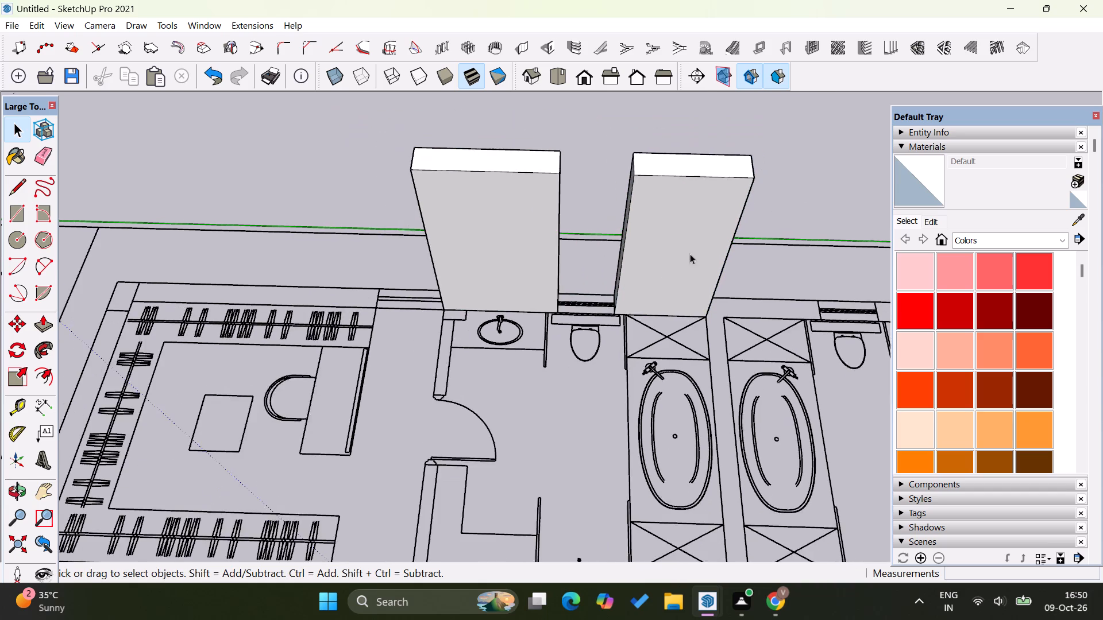
{"action": "scroll", "coordinate": [690, 254], "scroll_direction": "down", "scroll_amount": 5}
{"action": "scroll", "coordinate": [734, 375], "scroll_direction": "up", "scroll_amount": 3}
{"action": "scroll", "coordinate": [439, 247], "scroll_direction": "down", "scroll_amount": 4}
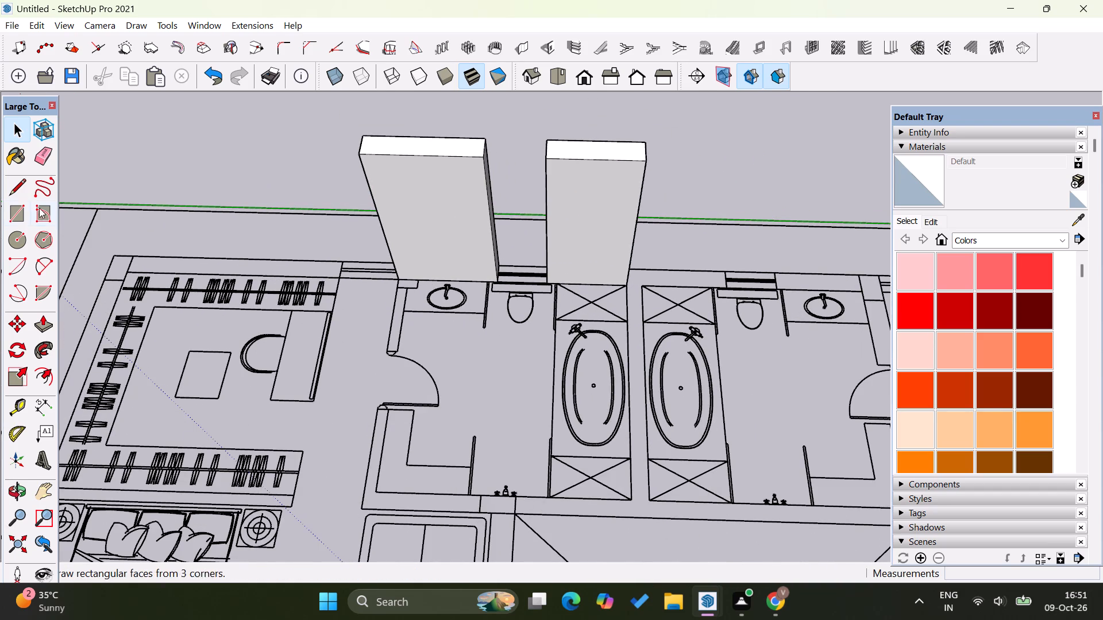
{"action": "left_click", "coordinate": [19, 208]}
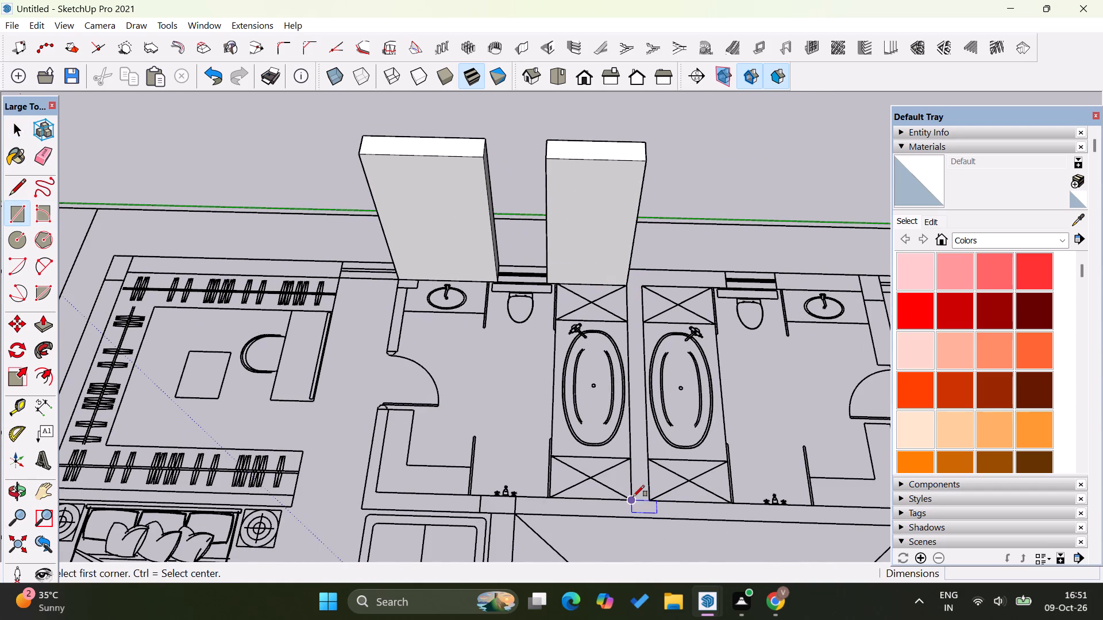
{"action": "left_click", "coordinate": [633, 497]}
{"action": "left_click", "coordinate": [644, 291]}
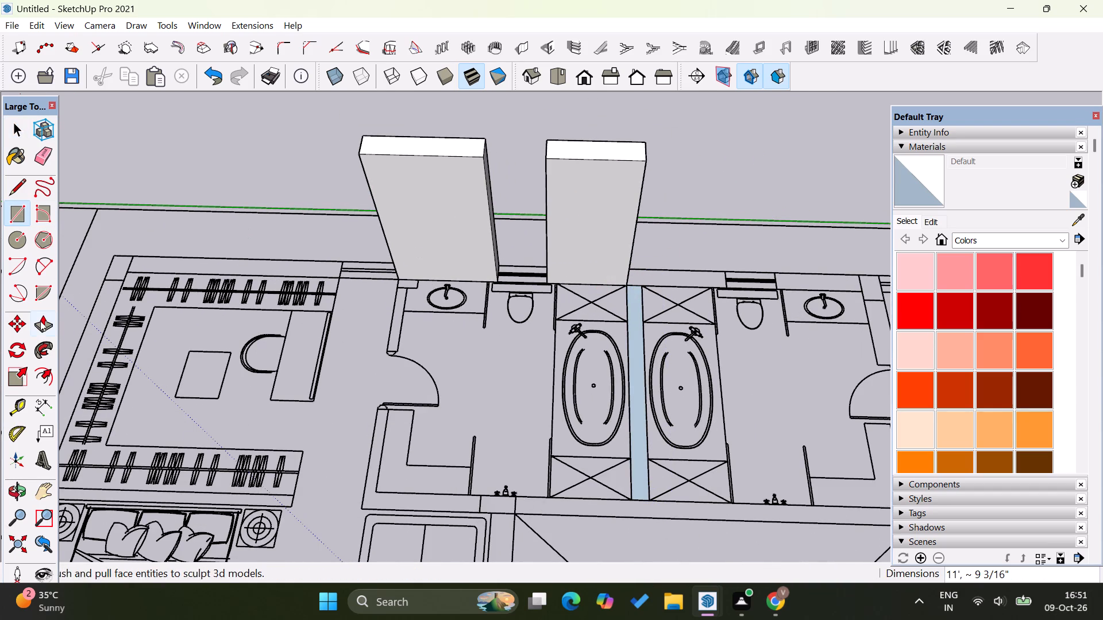
{"action": "left_click", "coordinate": [40, 324]}
{"action": "left_click", "coordinate": [638, 334]}
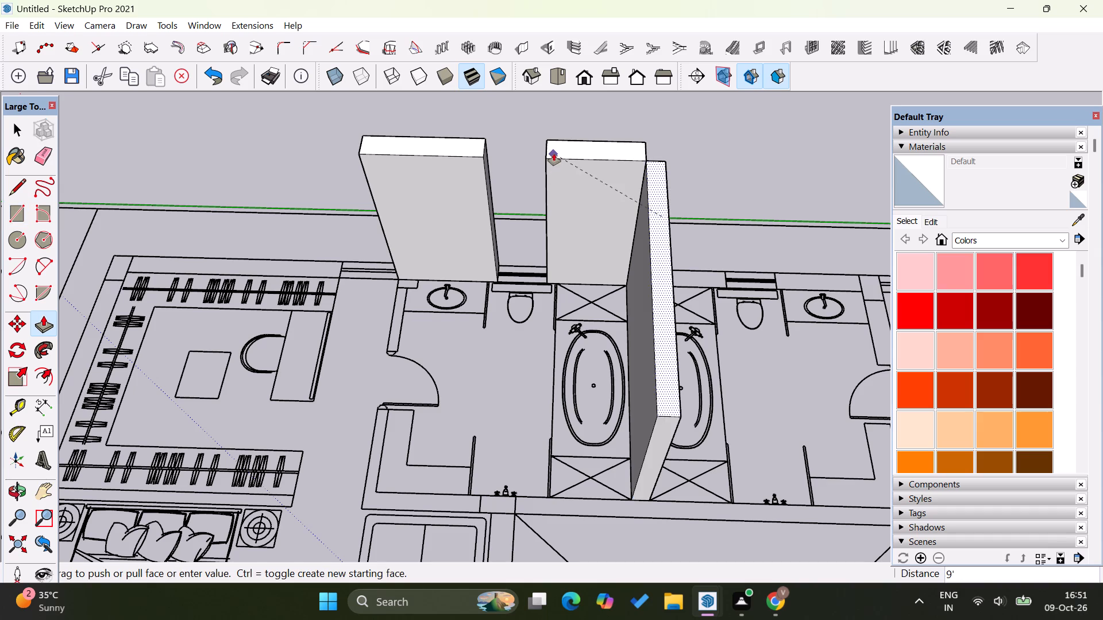
{"action": "left_click", "coordinate": [554, 153]}
{"action": "left_click", "coordinate": [11, 133]}
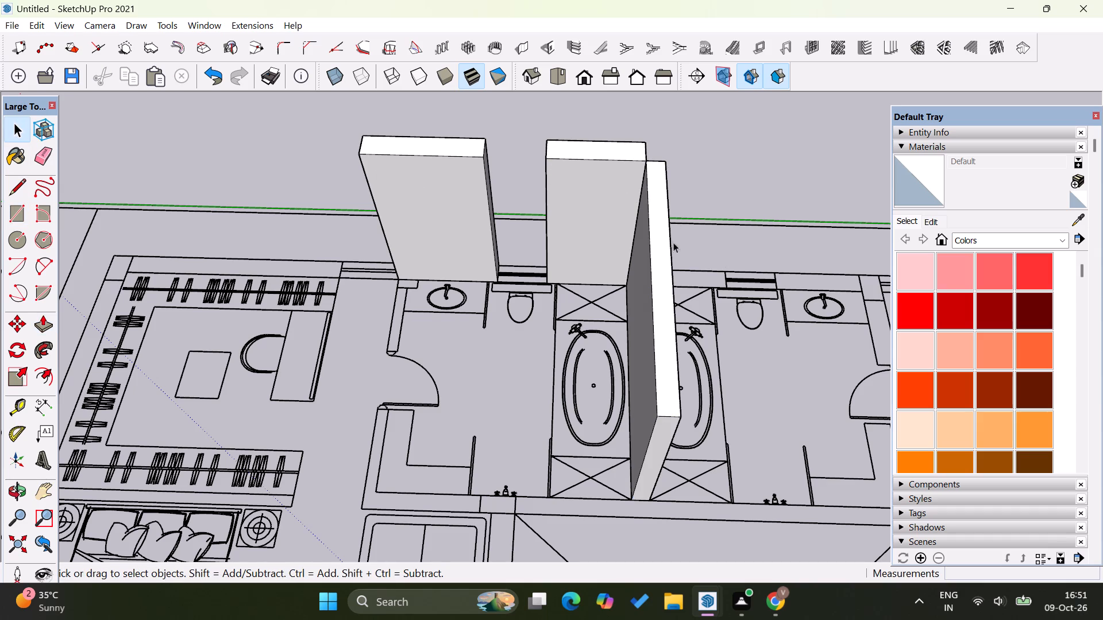
Select the complete dividing wall between the two bathtubs and make it a group.
{"action": "triple_click", "coordinate": [662, 238]}
{"action": "double_click", "coordinate": [662, 238]}
{"action": "right_click", "coordinate": [662, 238]}
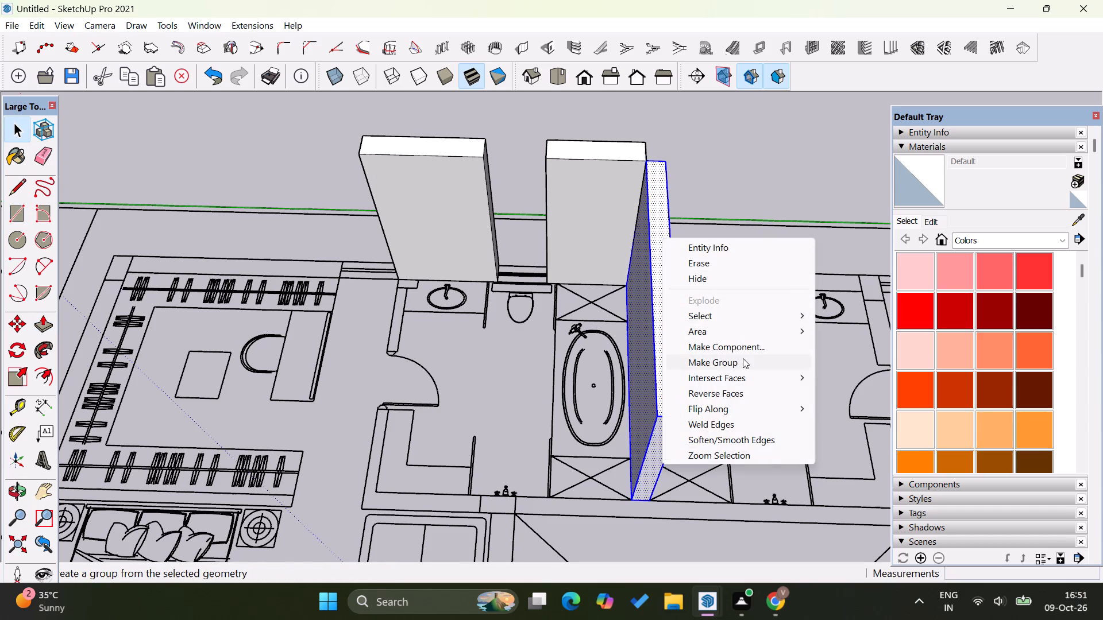
{"action": "left_click", "coordinate": [743, 358]}
{"action": "scroll", "coordinate": [804, 120], "scroll_direction": "down", "scroll_amount": 9}
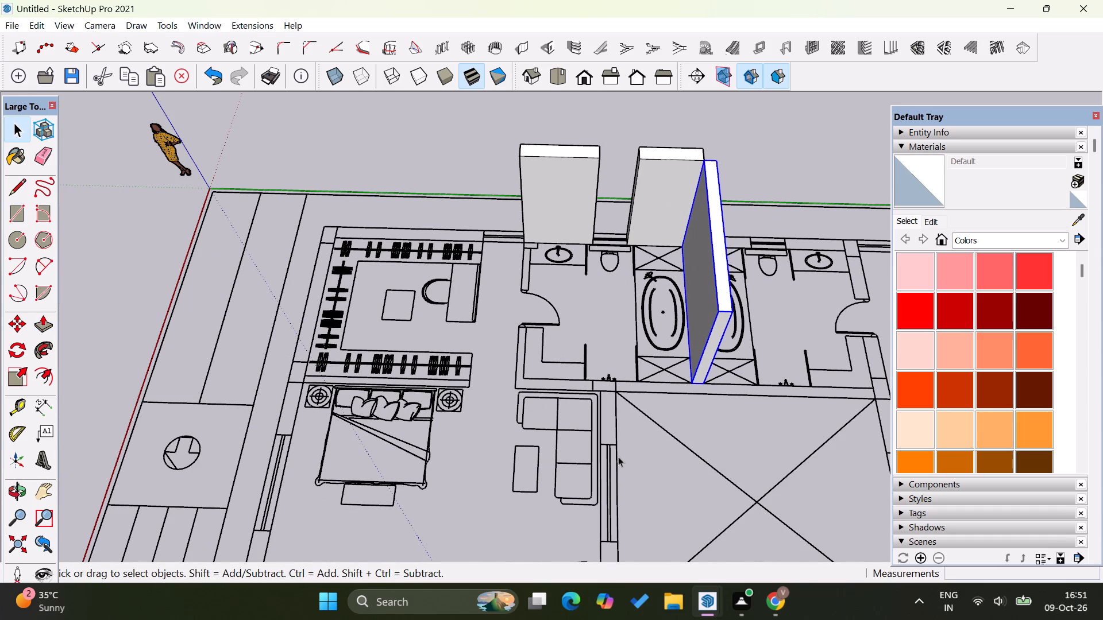
{"action": "left_click", "coordinate": [642, 454]}
Draw a rectangle about 11' 6" by 9" over the bathroom wall opposite the window and extrude it 9' to match the dividing wall.
{"action": "scroll", "coordinate": [592, 394], "scroll_direction": "up", "scroll_amount": 5}
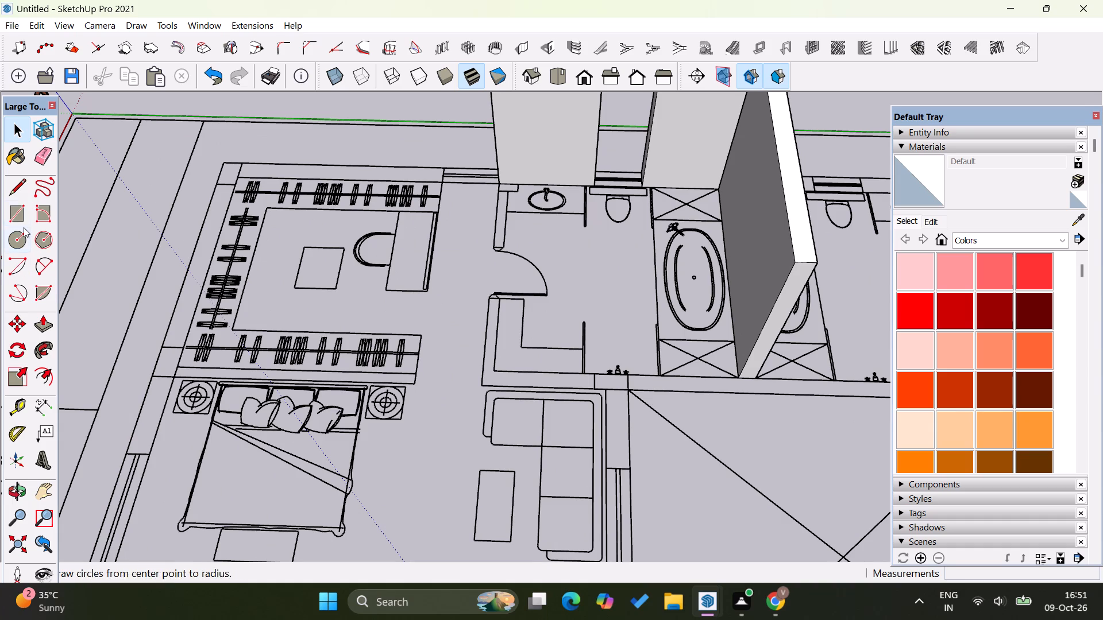
{"action": "left_click", "coordinate": [21, 218]}
{"action": "left_click", "coordinate": [483, 386]}
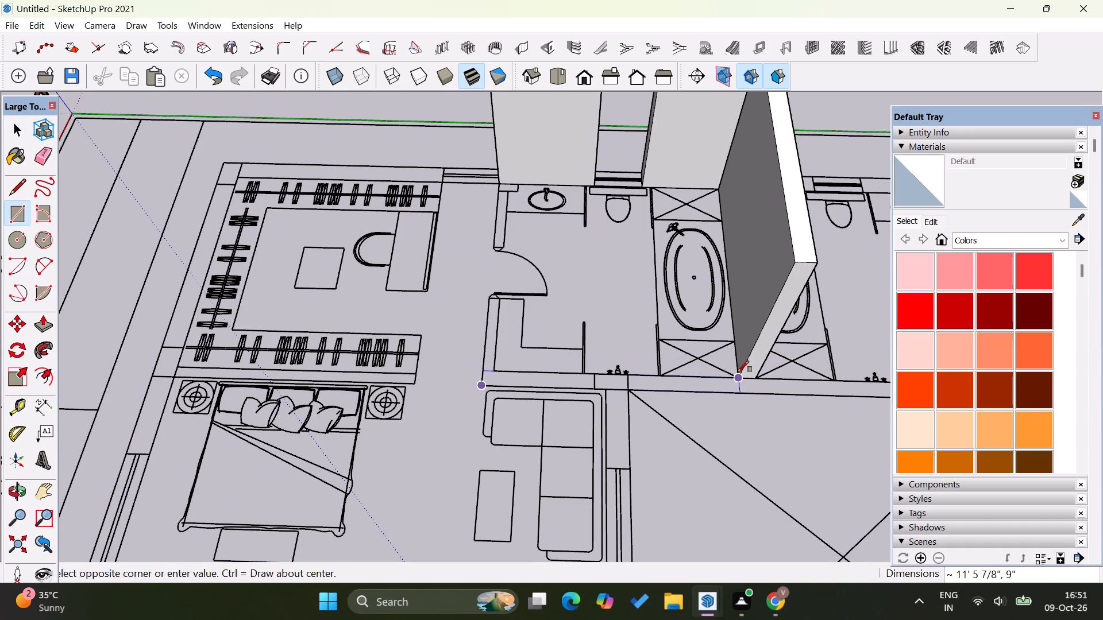
{"action": "left_click", "coordinate": [738, 372]}
{"action": "left_click", "coordinate": [48, 322]}
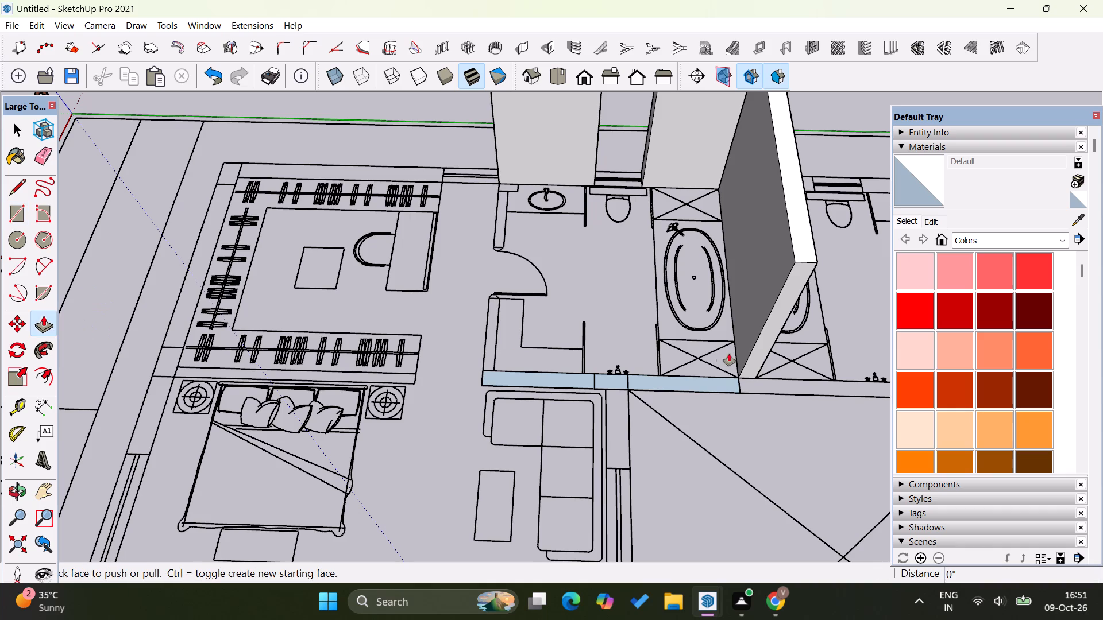
{"action": "left_click", "coordinate": [673, 377]}
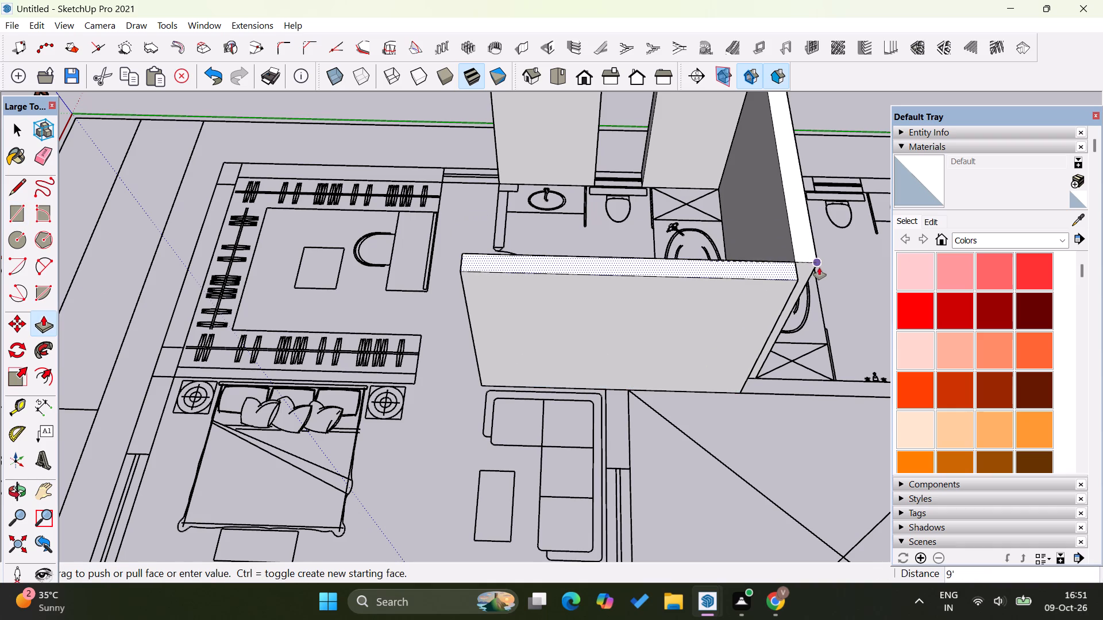
{"action": "left_click", "coordinate": [819, 268]}
Select the complete new wall opposite the window and make it a group.
{"action": "left_click", "coordinate": [18, 126]}
{"action": "triple_click", "coordinate": [639, 344]}
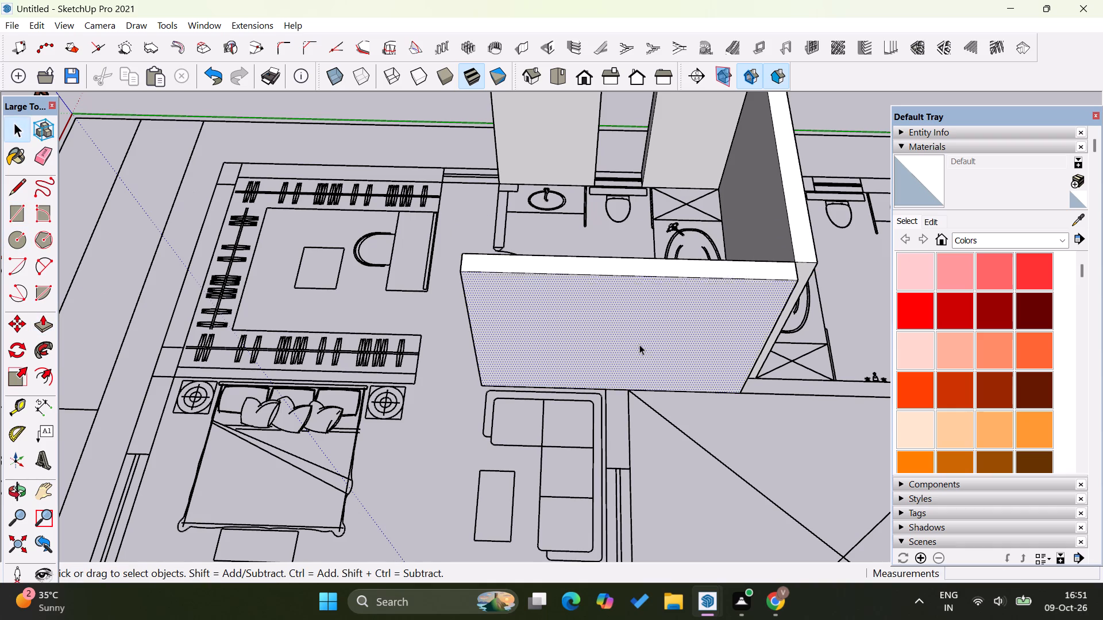
{"action": "double_click", "coordinate": [639, 344]}
{"action": "right_click", "coordinate": [639, 344]}
{"action": "left_click", "coordinate": [716, 475]}
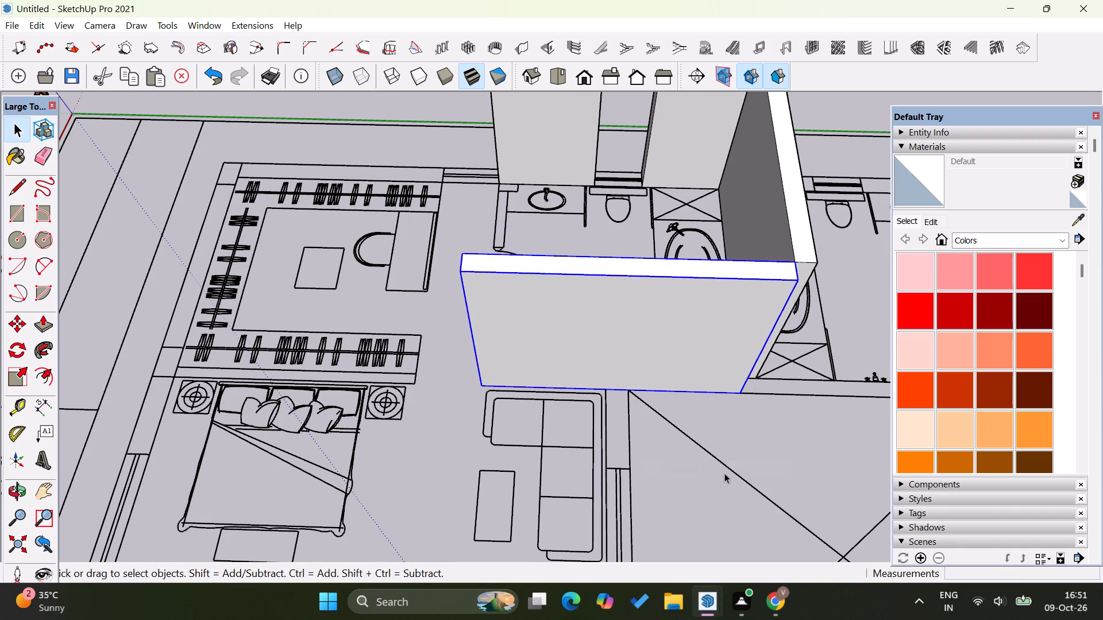
{"action": "left_click", "coordinate": [742, 483]}
Draw a rectangle about 3' 6" by 6" over the wall between the washbasin corner and the door, and extrude it 9'.
{"action": "scroll", "coordinate": [692, 374], "scroll_direction": "down", "scroll_amount": 11}
{"action": "middle_click_drag", "start_coordinate": [451, 304], "coordinate": [585, 393]}
{"action": "middle_click_drag", "start_coordinate": [599, 398], "coordinate": [763, 421]}
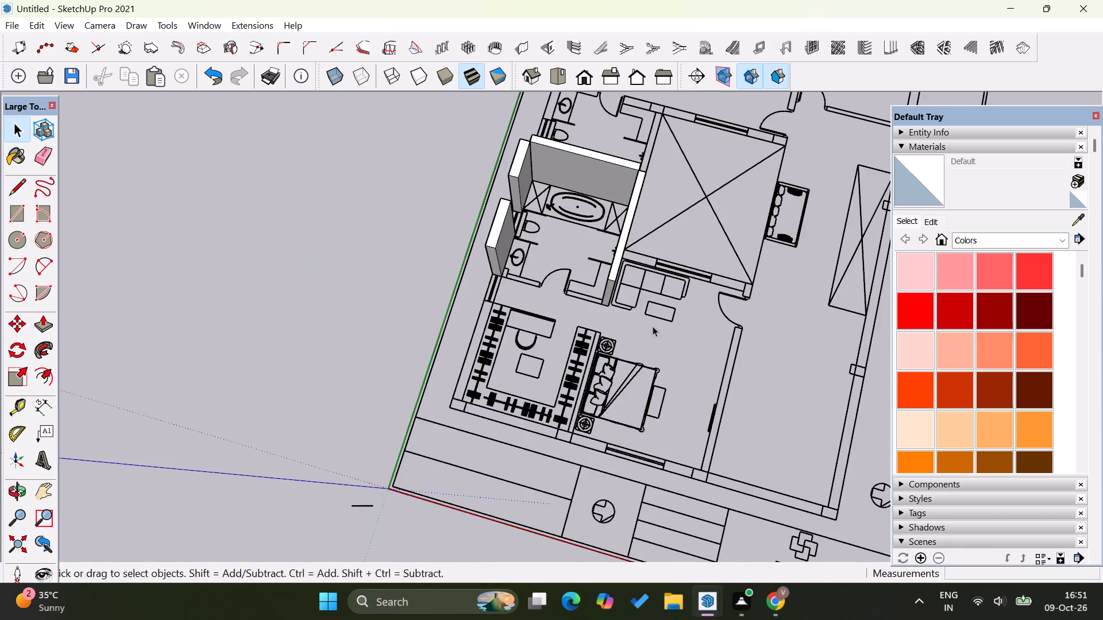
{"action": "scroll", "coordinate": [554, 285], "scroll_direction": "up", "scroll_amount": 12}
{"action": "left_click", "coordinate": [20, 220]}
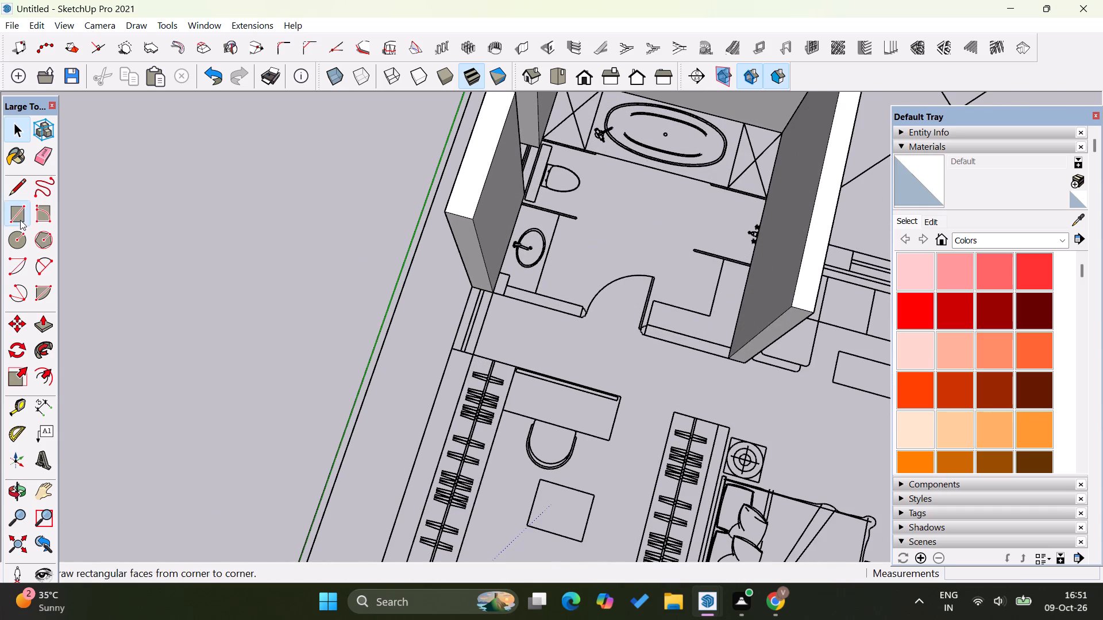
{"action": "scroll", "coordinate": [511, 288], "scroll_direction": "up", "scroll_amount": 2}
{"action": "left_click", "coordinate": [489, 293]}
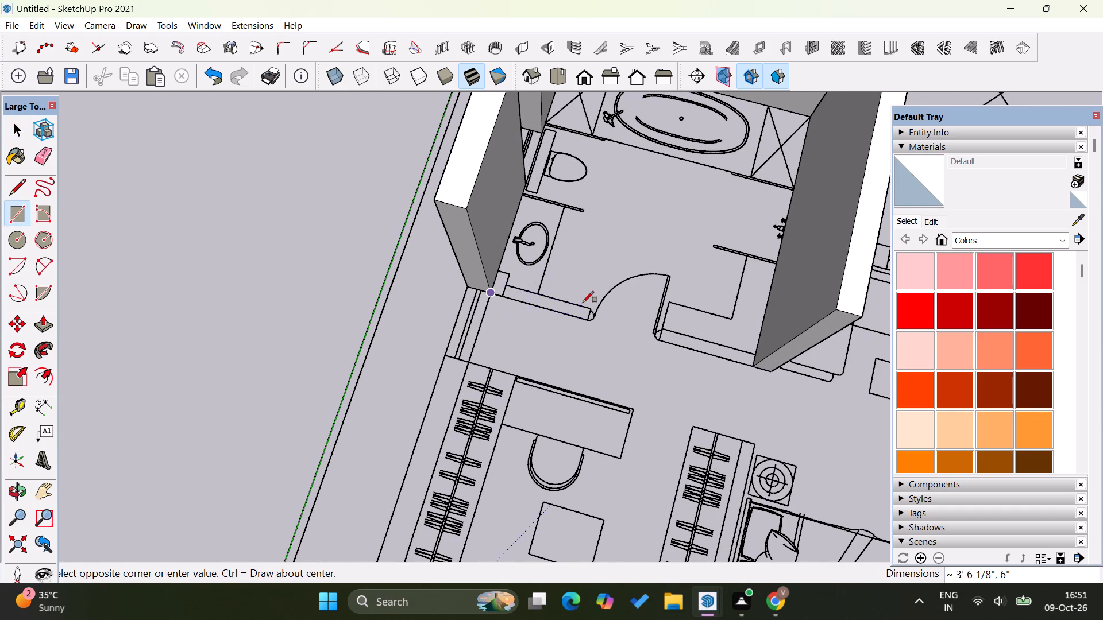
{"action": "left_click", "coordinate": [587, 305]}
{"action": "left_click", "coordinate": [52, 323]}
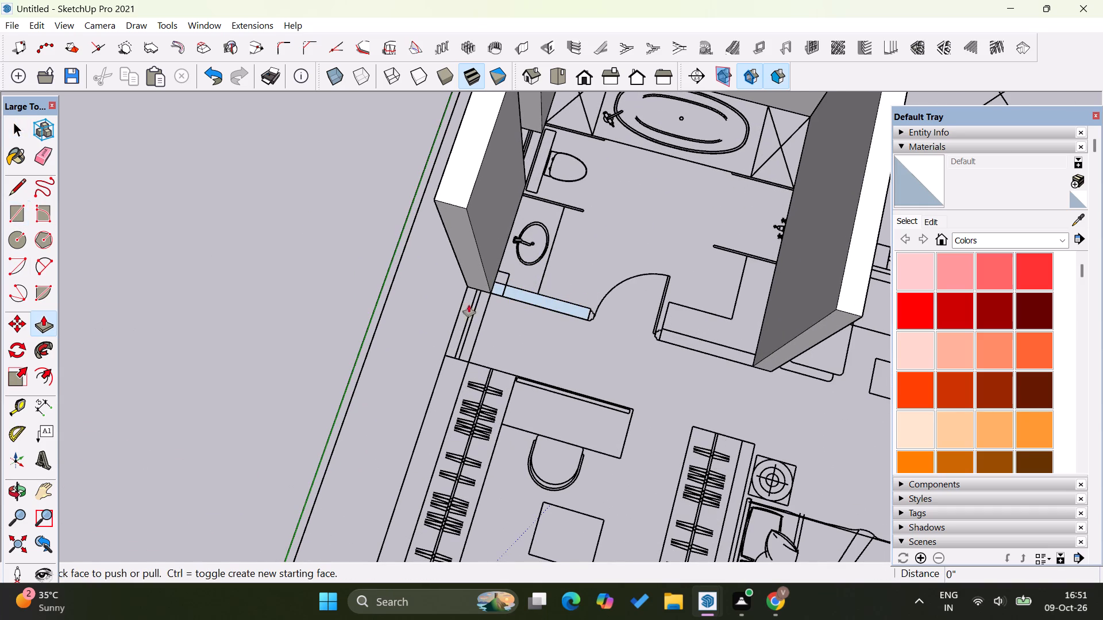
{"action": "left_click", "coordinate": [559, 304]}
{"action": "left_click", "coordinate": [846, 296]}
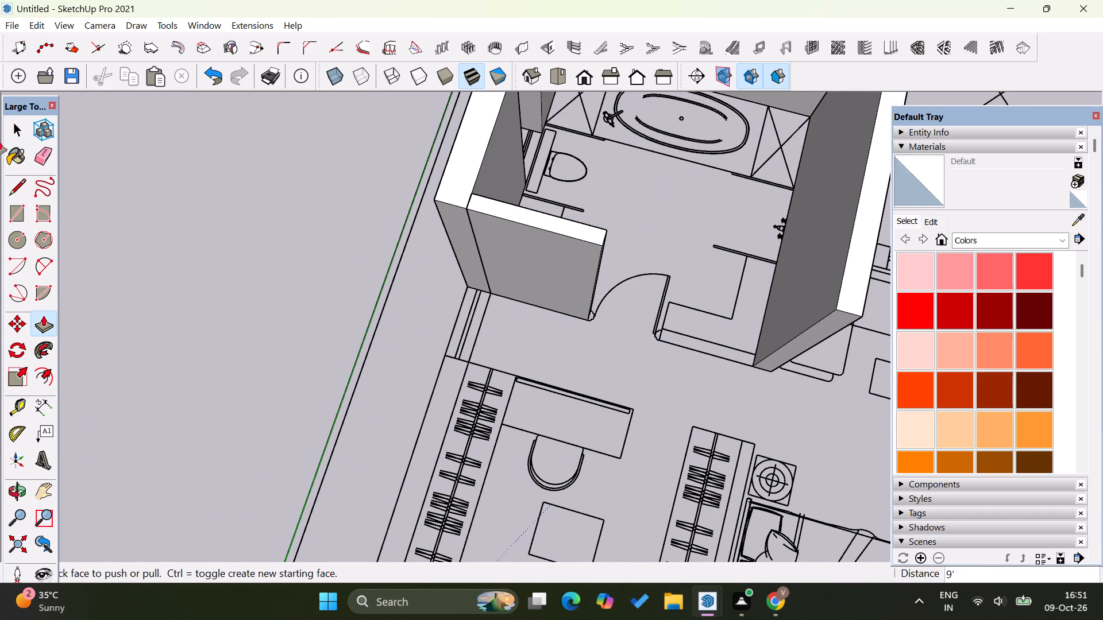
Draw a 3' 10 1/2" by 6" rectangle over the wall on the door's other side and extrude it to match the washbasin-side wall's height.
{"action": "left_click", "coordinate": [21, 131]}
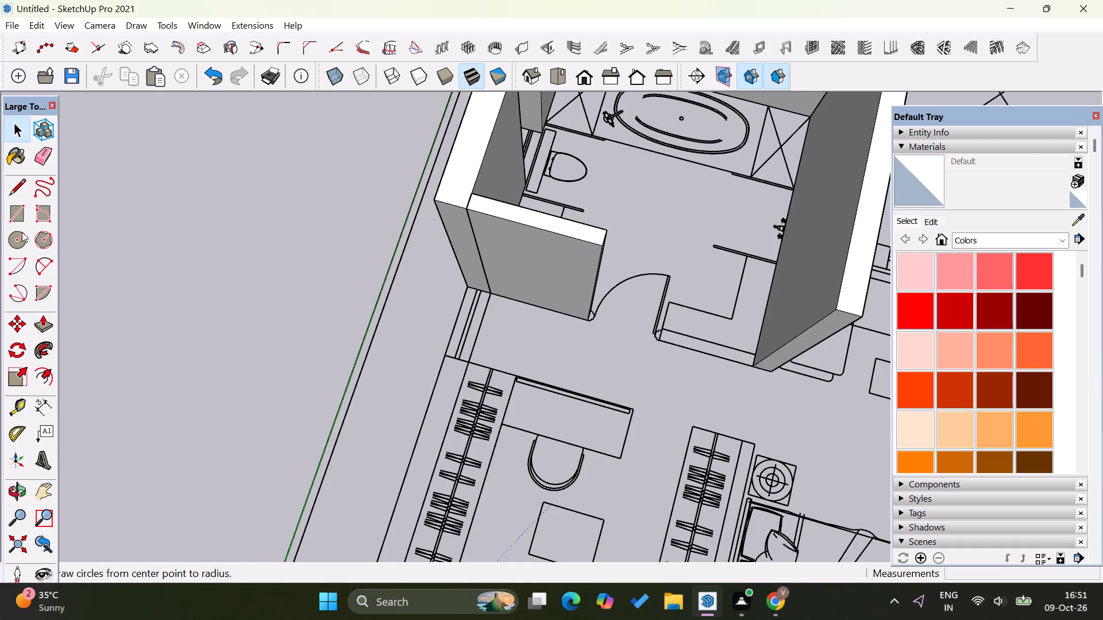
{"action": "left_click", "coordinate": [20, 224]}
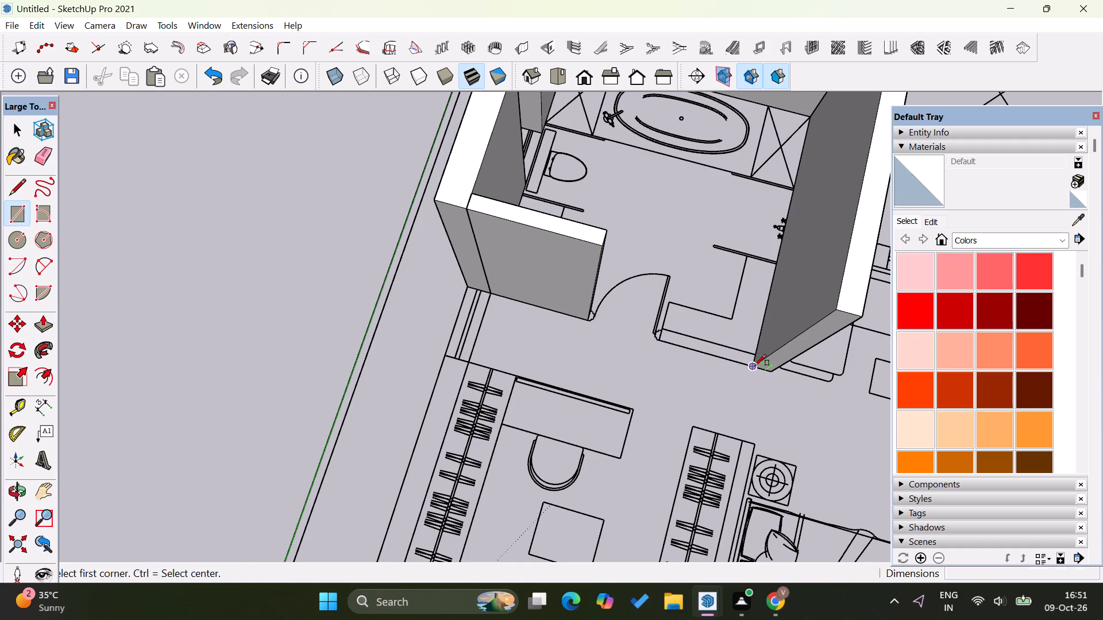
{"action": "left_click", "coordinate": [755, 366]}
{"action": "left_click", "coordinate": [668, 323]}
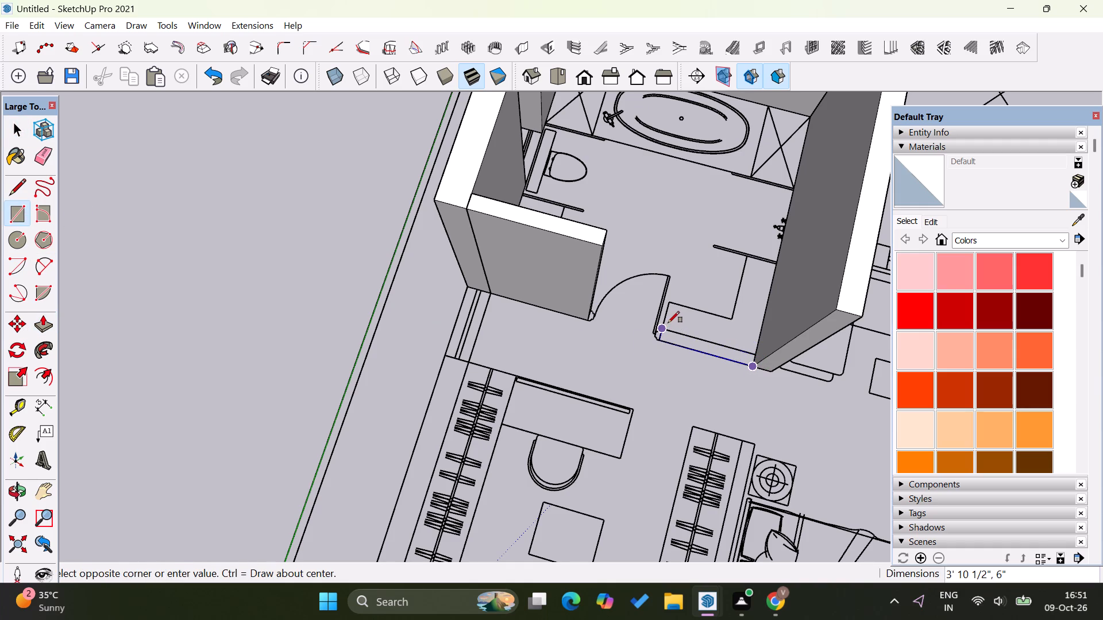
{"action": "scroll", "coordinate": [680, 344], "scroll_direction": "up", "scroll_amount": 8}
{"action": "left_click", "coordinate": [54, 321]}
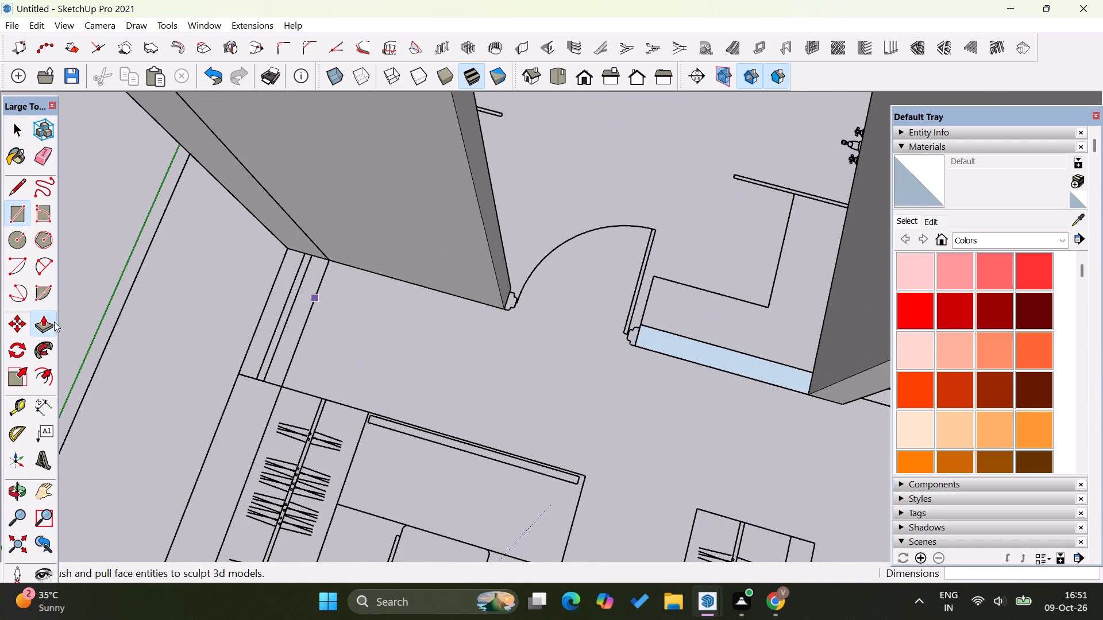
{"action": "left_click", "coordinate": [657, 339]}
{"action": "scroll", "coordinate": [657, 333], "scroll_direction": "down", "scroll_amount": 3}
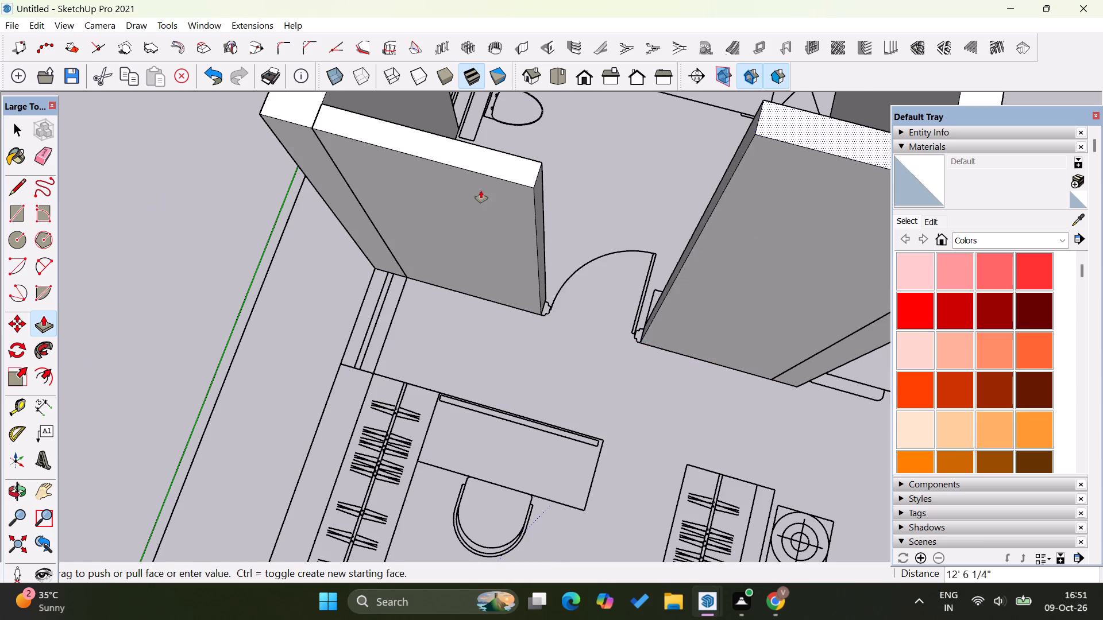
{"action": "left_click", "coordinate": [486, 172]}
Select both complete wall blocks beside the bathroom door and make them one group.
{"action": "left_click", "coordinate": [21, 134]}
{"action": "triple_click", "coordinate": [520, 217]}
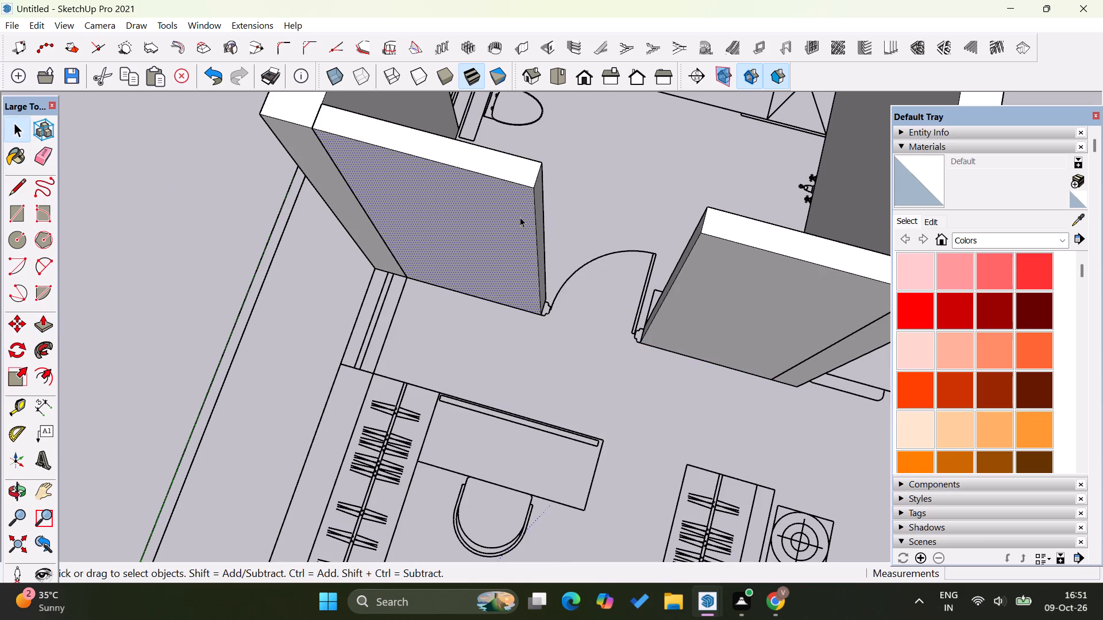
{"action": "left_click", "coordinate": [520, 217]}
{"action": "triple_click", "coordinate": [718, 266], "text": "ctrl"}
{"action": "left_click", "coordinate": [718, 266], "text": "ctrl"}
{"action": "right_click", "coordinate": [718, 266]}
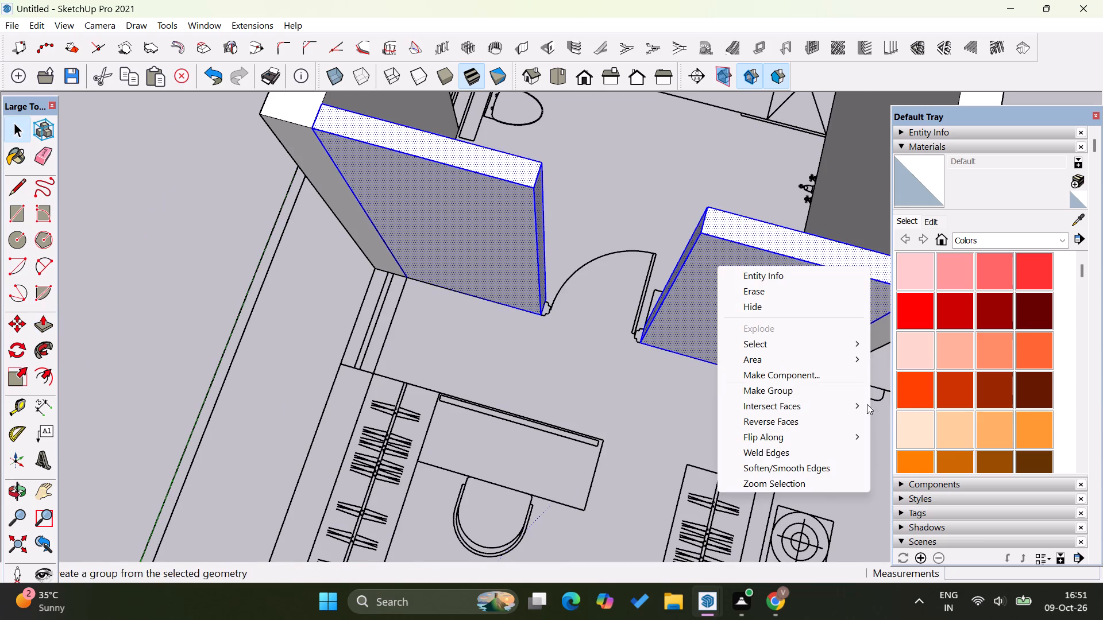
{"action": "left_click", "coordinate": [814, 395]}
{"action": "left_click", "coordinate": [712, 395]}
Place a horizontal guide 7' above the floor on the outer face of the door wall.
{"action": "scroll", "coordinate": [627, 375], "scroll_direction": "down", "scroll_amount": 11}
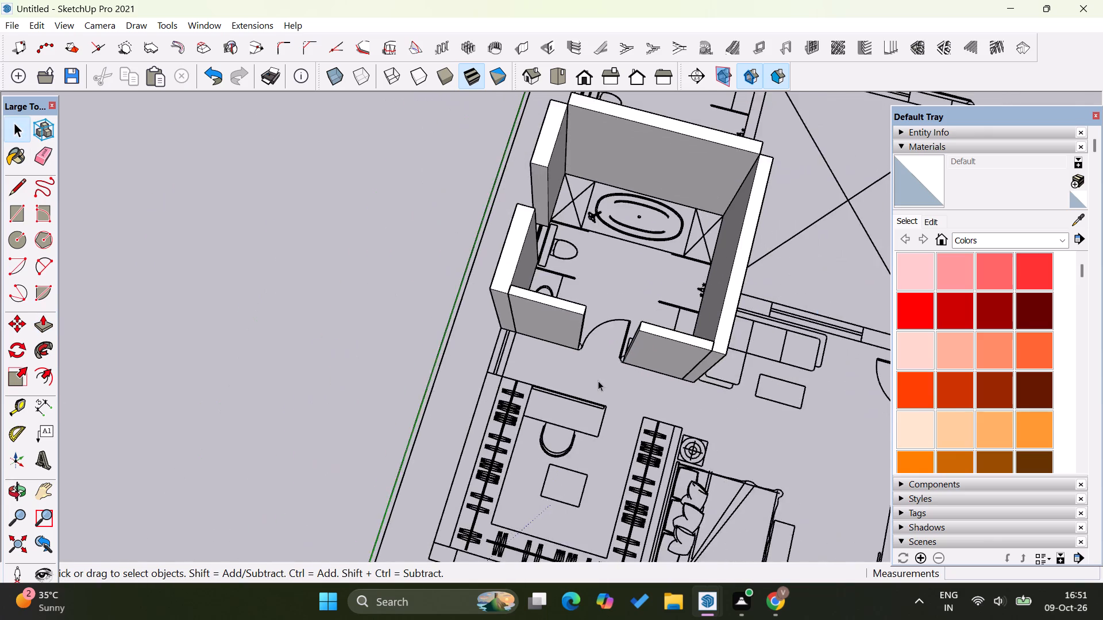
{"action": "scroll", "coordinate": [598, 381], "scroll_direction": "down", "scroll_amount": 4}
{"action": "scroll", "coordinate": [634, 247], "scroll_direction": "up", "scroll_amount": 4}
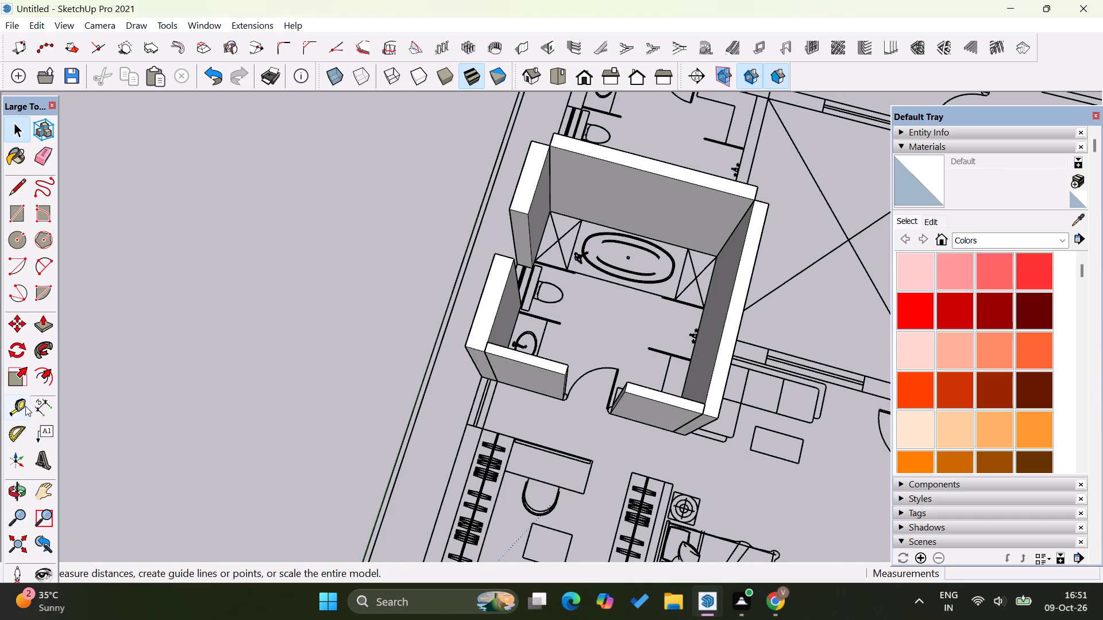
{"action": "left_click", "coordinate": [25, 406]}
{"action": "scroll", "coordinate": [549, 404], "scroll_direction": "up", "scroll_amount": 11}
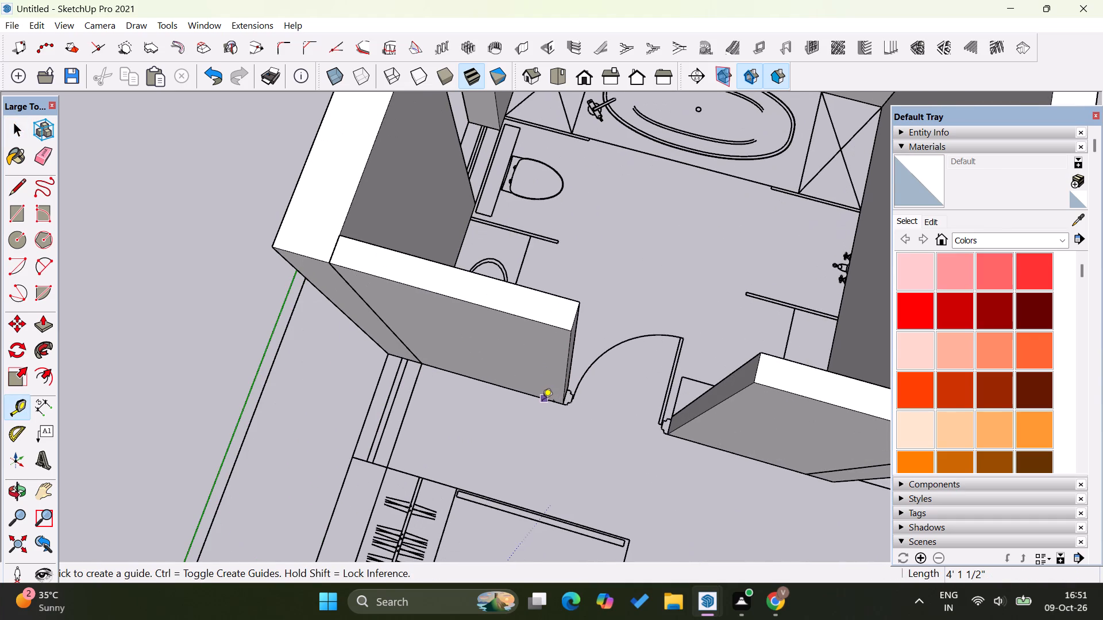
{"action": "left_click", "coordinate": [542, 402]}
{"action": "type", "text": "7'"}
{"action": "key", "text": "Return"}
Place a horizontal guide 7' above the floor on the inner face of the window wall.
{"action": "scroll", "coordinate": [562, 414], "scroll_direction": "down", "scroll_amount": 8}
{"action": "middle_click_drag", "start_coordinate": [729, 336], "coordinate": [718, 341]}
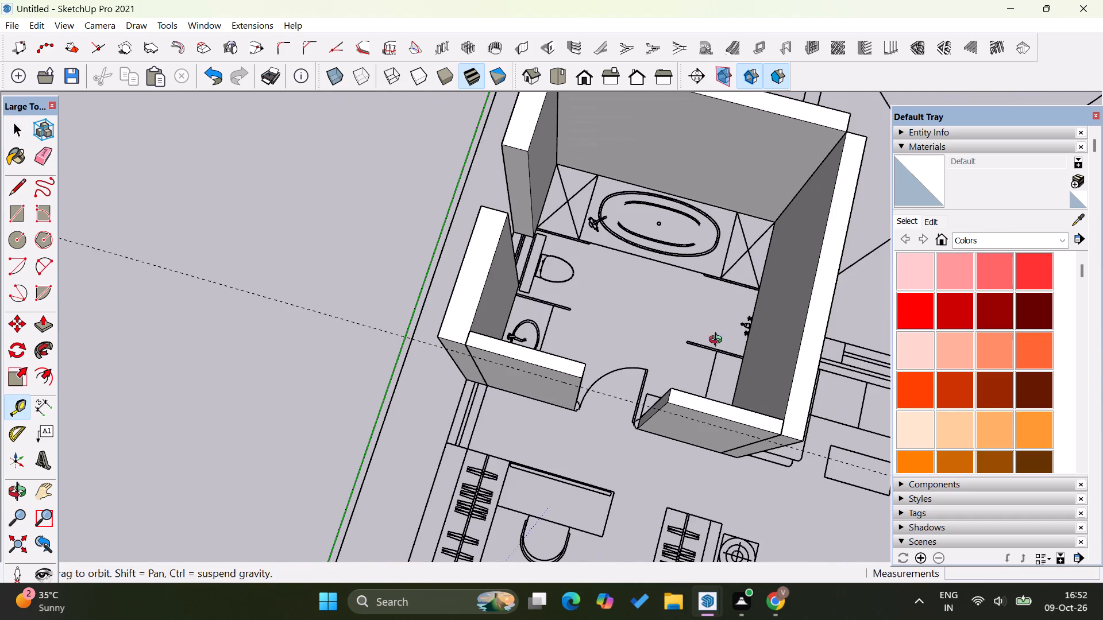
{"action": "middle_click_drag", "start_coordinate": [718, 341], "coordinate": [457, 351]}
{"action": "middle_click", "coordinate": [457, 351]}
{"action": "scroll", "coordinate": [639, 293], "scroll_direction": "up", "scroll_amount": 9}
{"action": "left_click", "coordinate": [661, 258]}
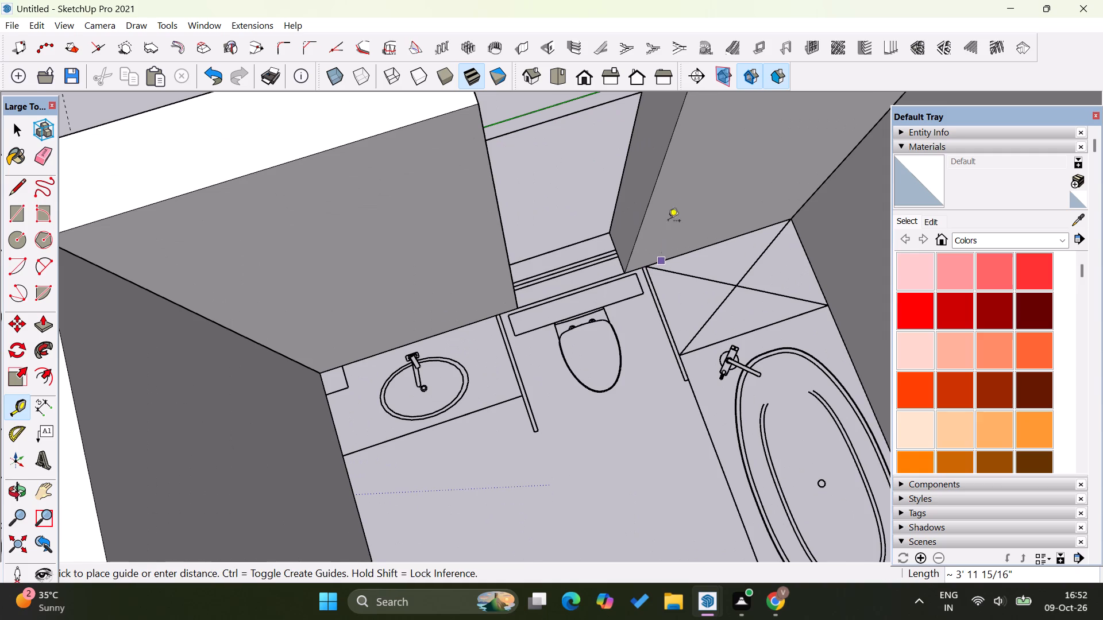
{"action": "type", "text": "7'"}
{"action": "key", "text": "Return"}
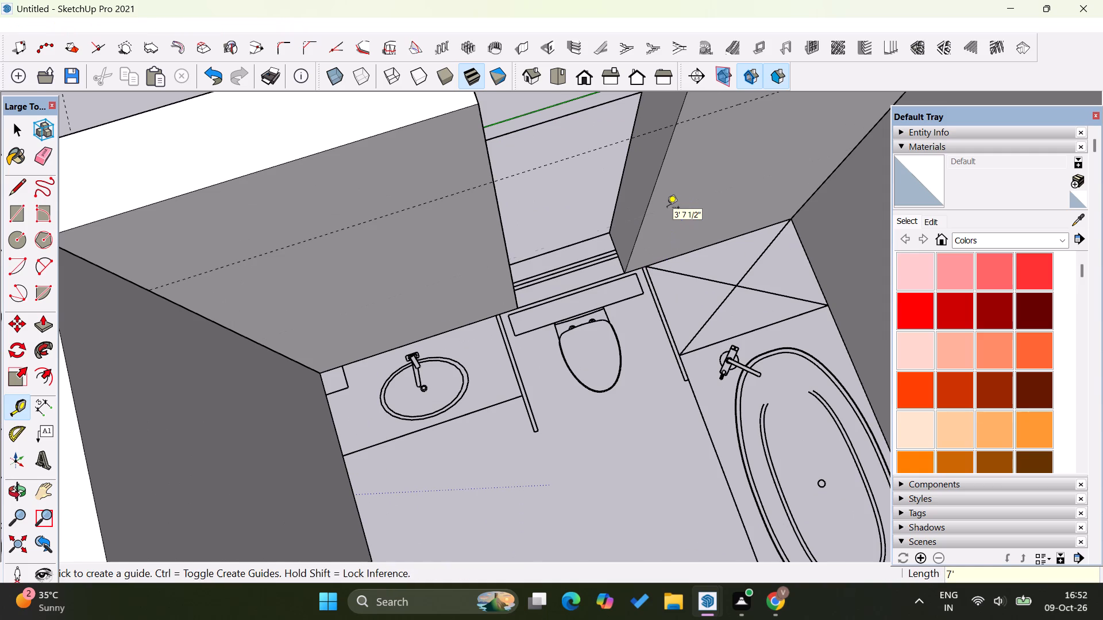
{"action": "left_click", "coordinate": [20, 129]}
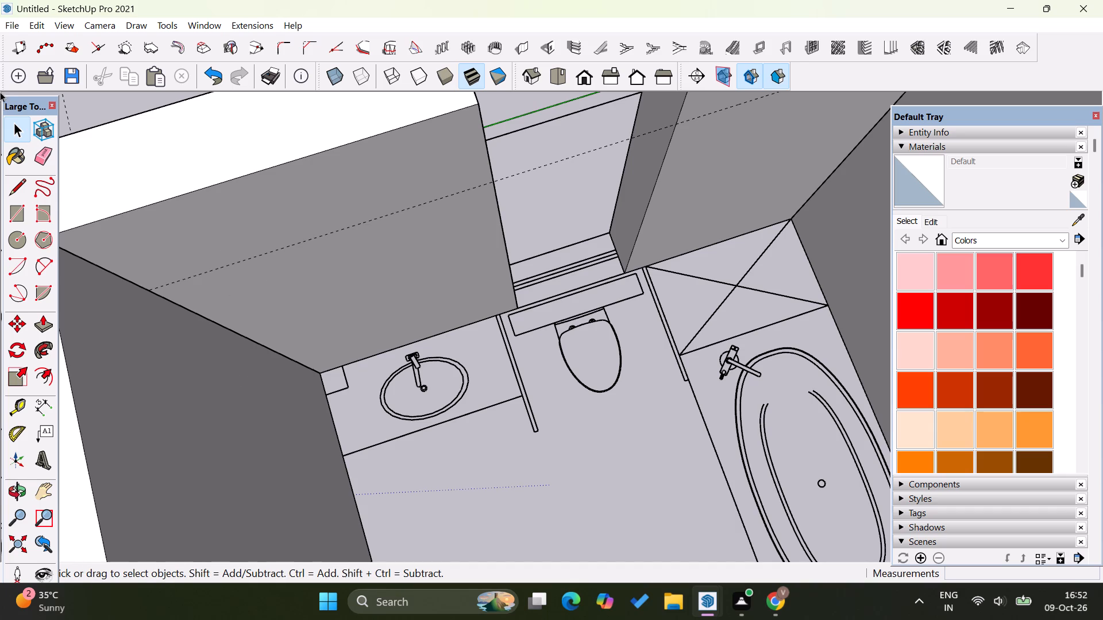
{"action": "left_click", "coordinate": [22, 128]}
Open the window wall group and draw a 1' line across the bathtub wall's end face at the 7' guide.
{"action": "scroll", "coordinate": [576, 300], "scroll_direction": "down", "scroll_amount": 20}
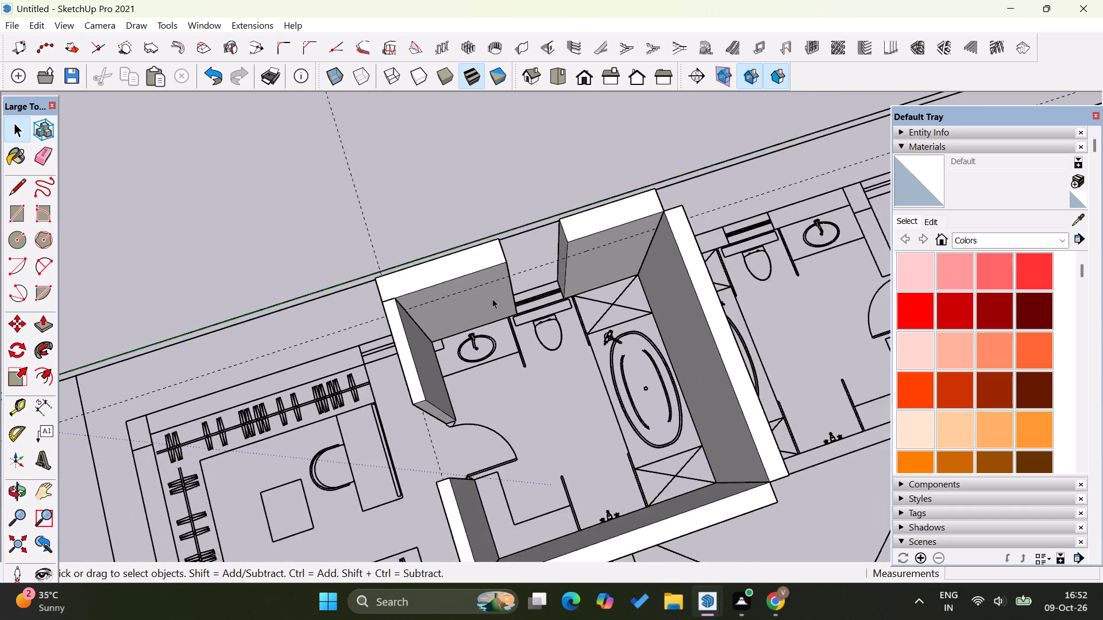
{"action": "scroll", "coordinate": [492, 299], "scroll_direction": "down", "scroll_amount": 3}
{"action": "middle_click_drag", "start_coordinate": [539, 323], "coordinate": [506, 278]}
{"action": "middle_click", "coordinate": [506, 277]}
{"action": "scroll", "coordinate": [588, 249], "scroll_direction": "up", "scroll_amount": 11}
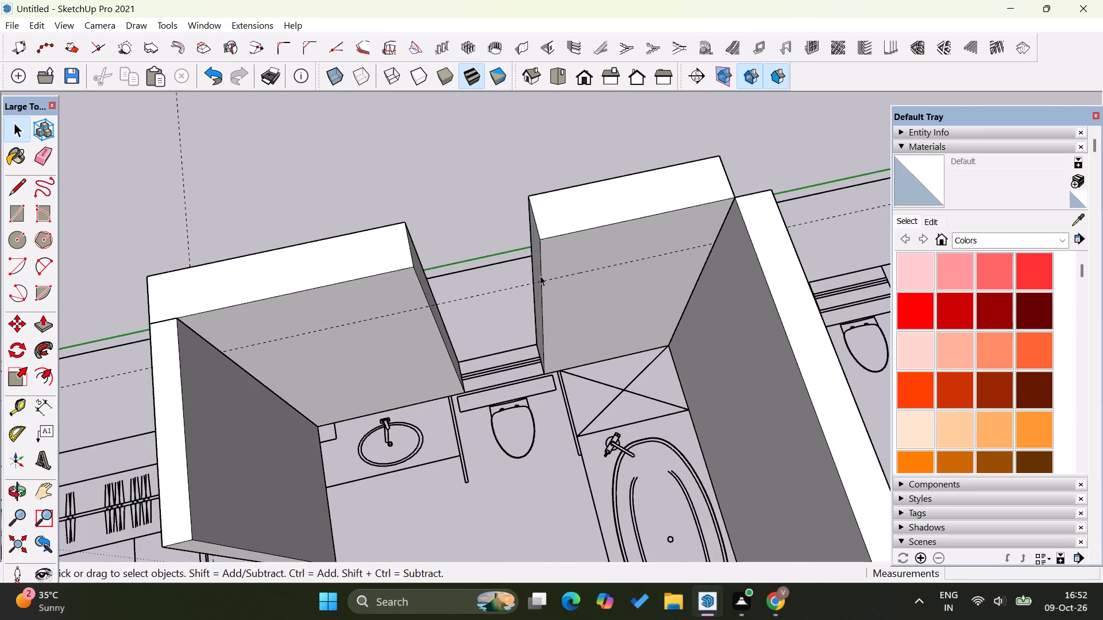
{"action": "middle_click_drag", "start_coordinate": [538, 300], "coordinate": [545, 300]}
{"action": "middle_click_drag", "start_coordinate": [569, 300], "coordinate": [630, 298]}
{"action": "scroll", "coordinate": [534, 253], "scroll_direction": "up", "scroll_amount": 4}
{"action": "double_click", "coordinate": [538, 251]}
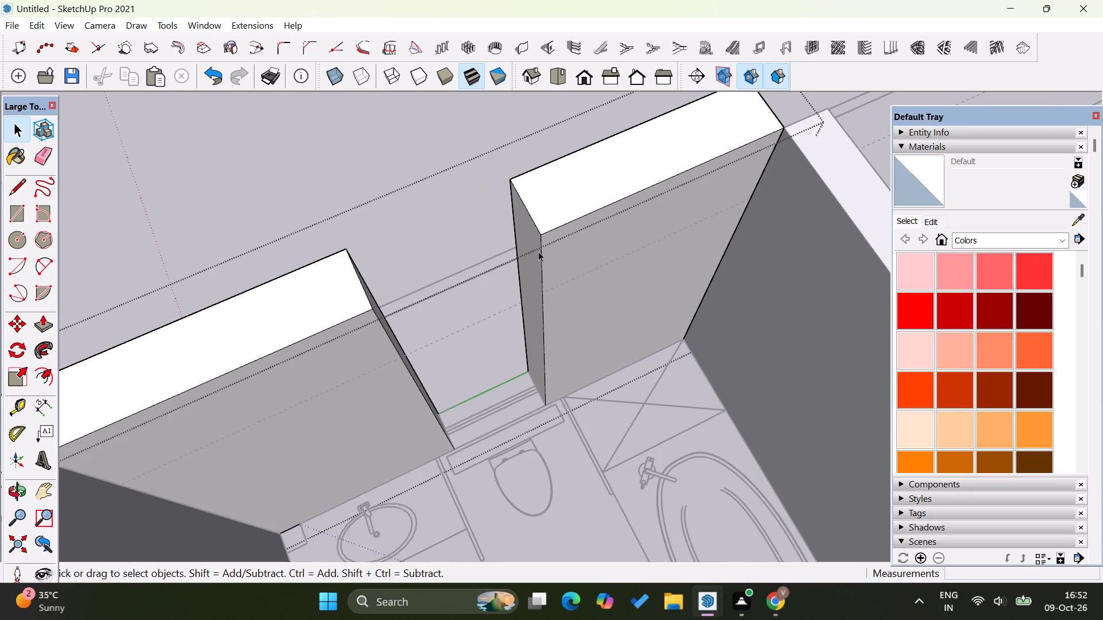
{"action": "left_click", "coordinate": [17, 188]}
{"action": "left_click", "coordinate": [539, 291]}
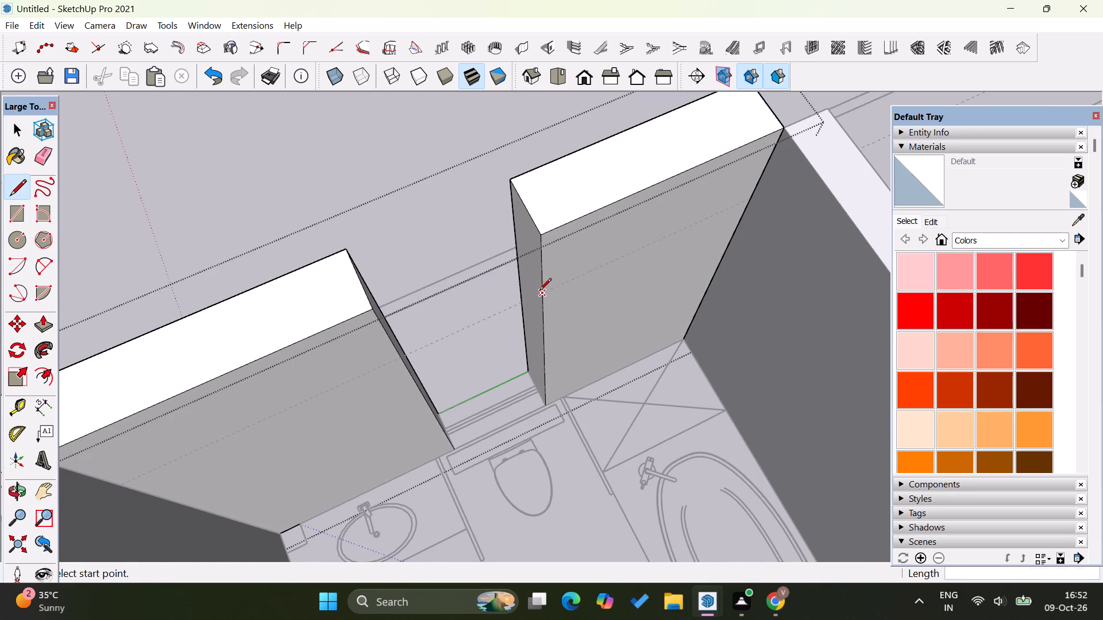
{"action": "scroll", "coordinate": [518, 280], "scroll_direction": "up", "scroll_amount": 10}
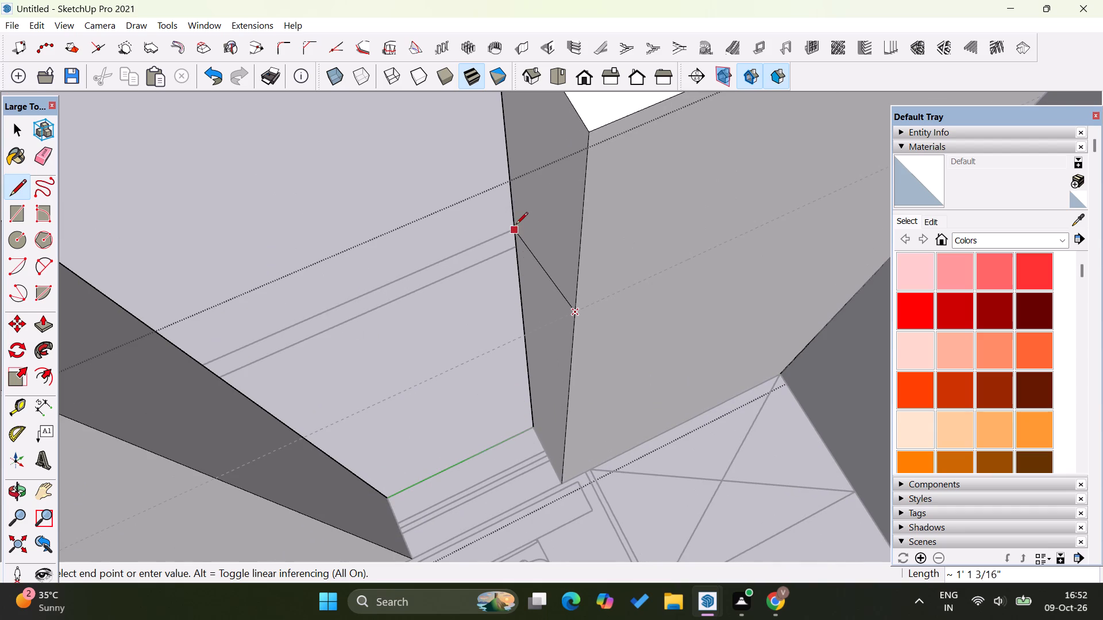
{"action": "left_click", "coordinate": [515, 196]}
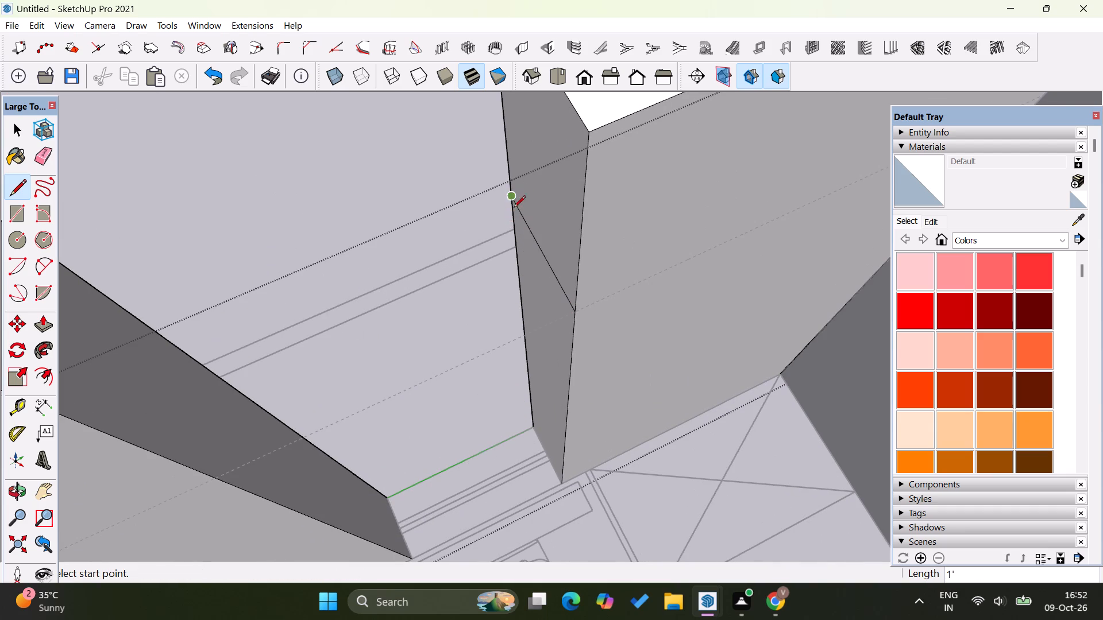
Push/Pull the bathtub-side end face above the 7' line 2' 6" across the window opening to the opposite wall block.
{"action": "left_click", "coordinate": [44, 322]}
{"action": "left_click", "coordinate": [572, 170]}
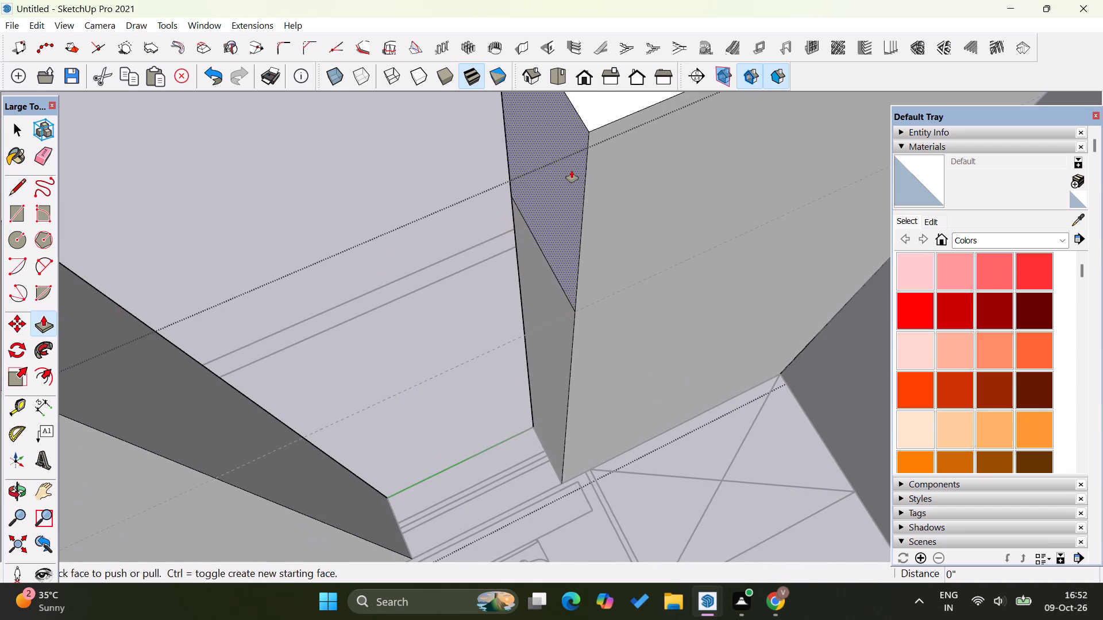
{"action": "scroll", "coordinate": [569, 169], "scroll_direction": "down", "scroll_amount": 7}
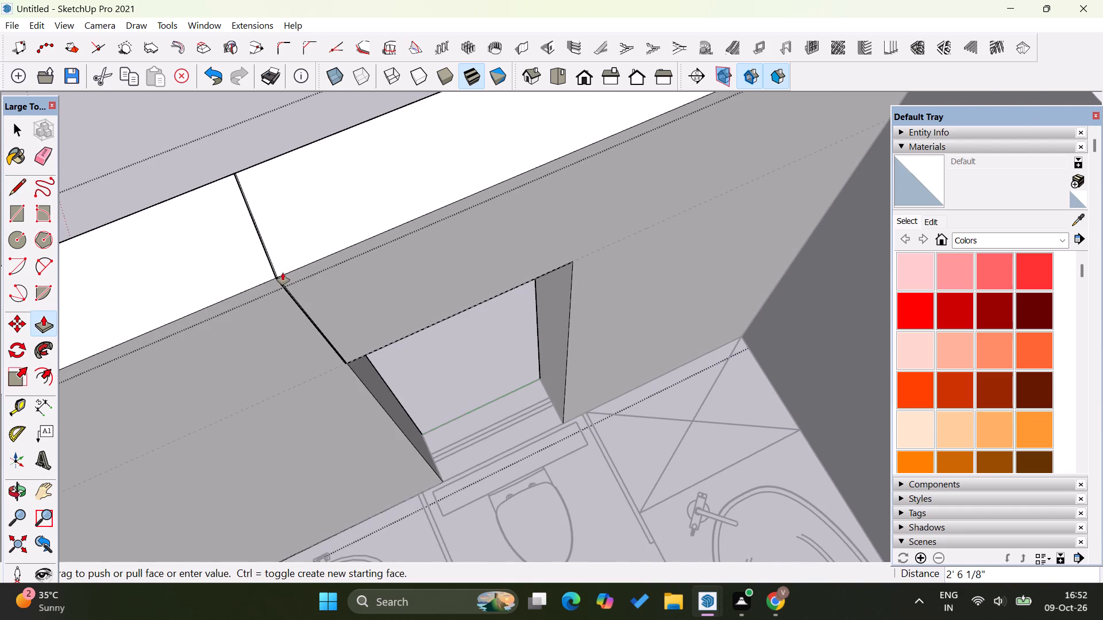
{"action": "left_click", "coordinate": [275, 276]}
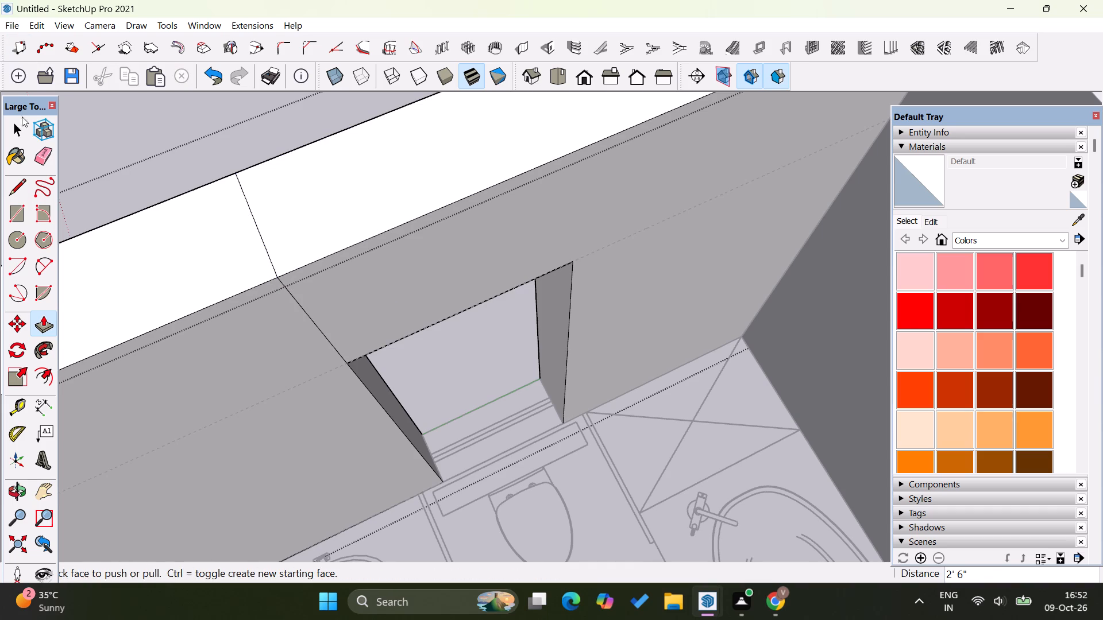
Erase the leftover seam lines where the new lintel meets the wall, on its top, inner and outer faces.
{"action": "left_click", "coordinate": [38, 158]}
{"action": "left_click_drag", "start_coordinate": [250, 232], "coordinate": [263, 235]}
{"action": "left_click_drag", "start_coordinate": [328, 318], "coordinate": [314, 321]}
{"action": "scroll", "coordinate": [449, 284], "scroll_direction": "down", "scroll_amount": 17}
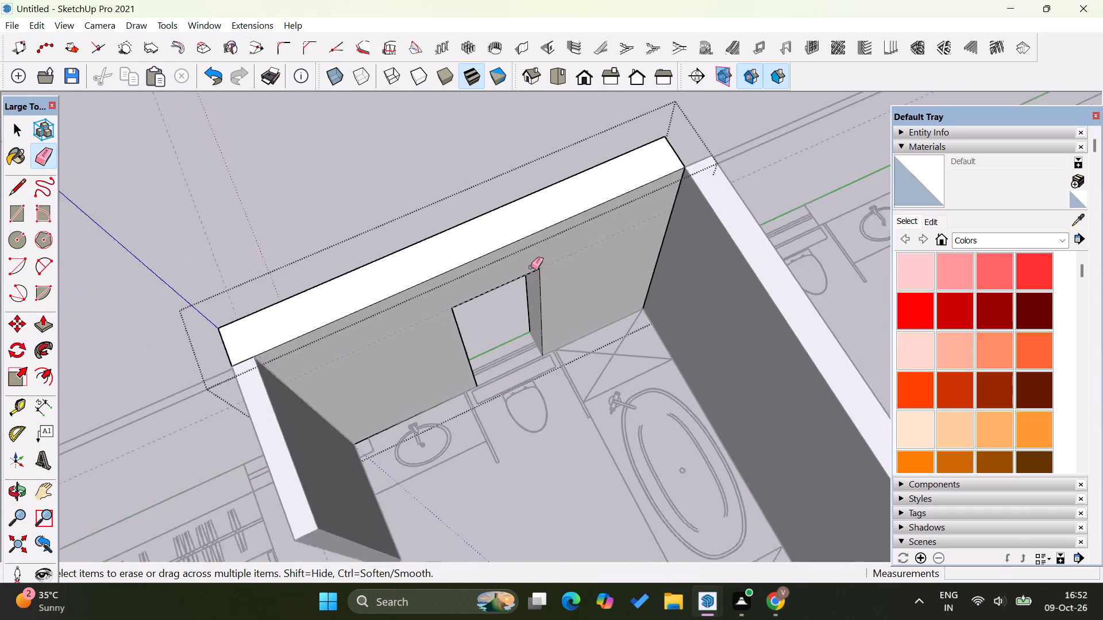
{"action": "scroll", "coordinate": [531, 267], "scroll_direction": "down", "scroll_amount": 13}
{"action": "middle_click_drag", "start_coordinate": [466, 328], "coordinate": [576, 336]}
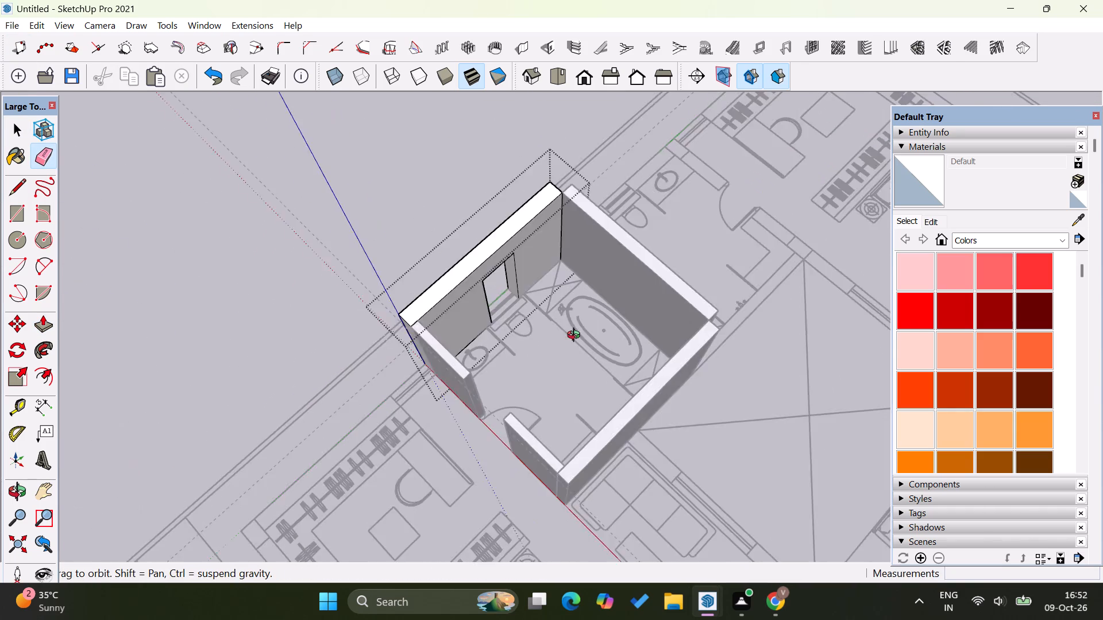
{"action": "middle_click_drag", "start_coordinate": [576, 336], "coordinate": [825, 320]}
{"action": "middle_click_drag", "start_coordinate": [401, 346], "coordinate": [681, 319]}
{"action": "middle_click_drag", "start_coordinate": [693, 317], "coordinate": [735, 306]}
{"action": "scroll", "coordinate": [520, 382], "scroll_direction": "up", "scroll_amount": 12}
{"action": "left_click", "coordinate": [534, 371]}
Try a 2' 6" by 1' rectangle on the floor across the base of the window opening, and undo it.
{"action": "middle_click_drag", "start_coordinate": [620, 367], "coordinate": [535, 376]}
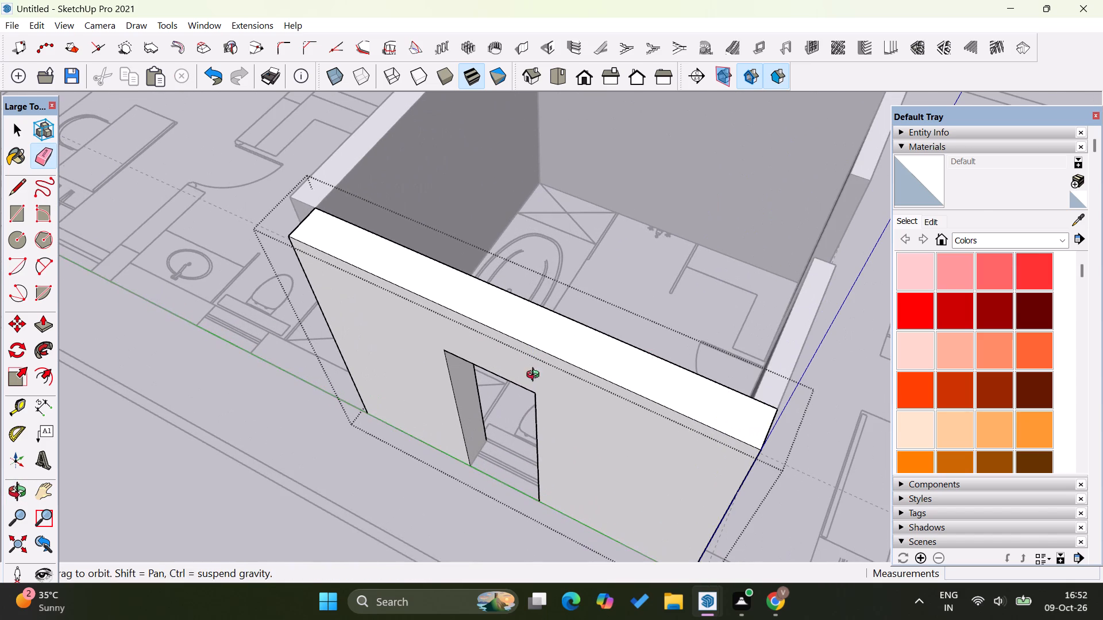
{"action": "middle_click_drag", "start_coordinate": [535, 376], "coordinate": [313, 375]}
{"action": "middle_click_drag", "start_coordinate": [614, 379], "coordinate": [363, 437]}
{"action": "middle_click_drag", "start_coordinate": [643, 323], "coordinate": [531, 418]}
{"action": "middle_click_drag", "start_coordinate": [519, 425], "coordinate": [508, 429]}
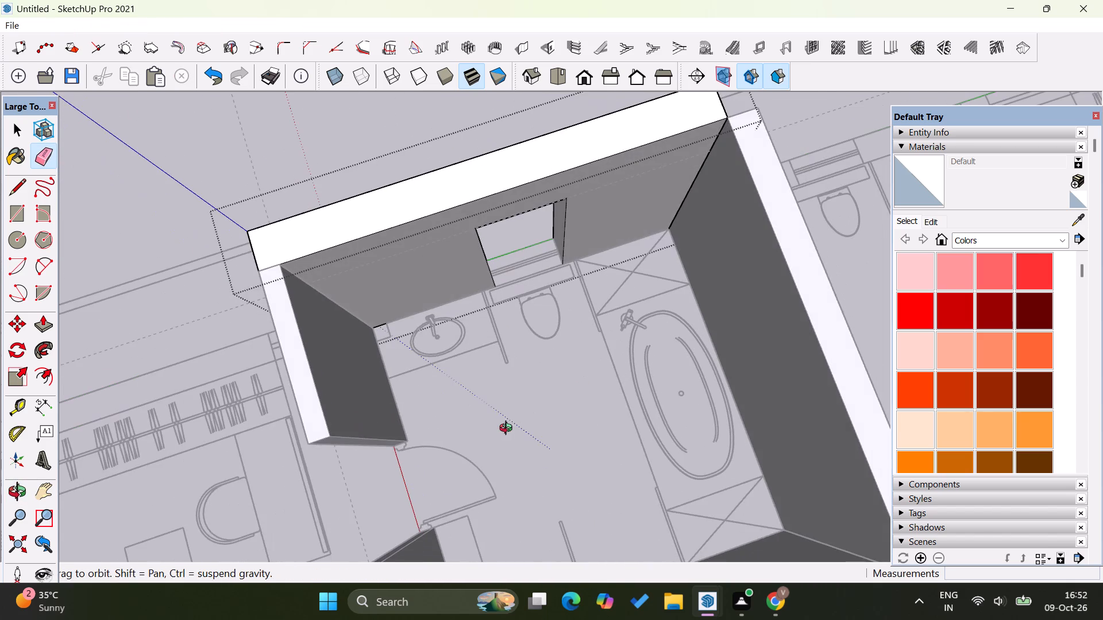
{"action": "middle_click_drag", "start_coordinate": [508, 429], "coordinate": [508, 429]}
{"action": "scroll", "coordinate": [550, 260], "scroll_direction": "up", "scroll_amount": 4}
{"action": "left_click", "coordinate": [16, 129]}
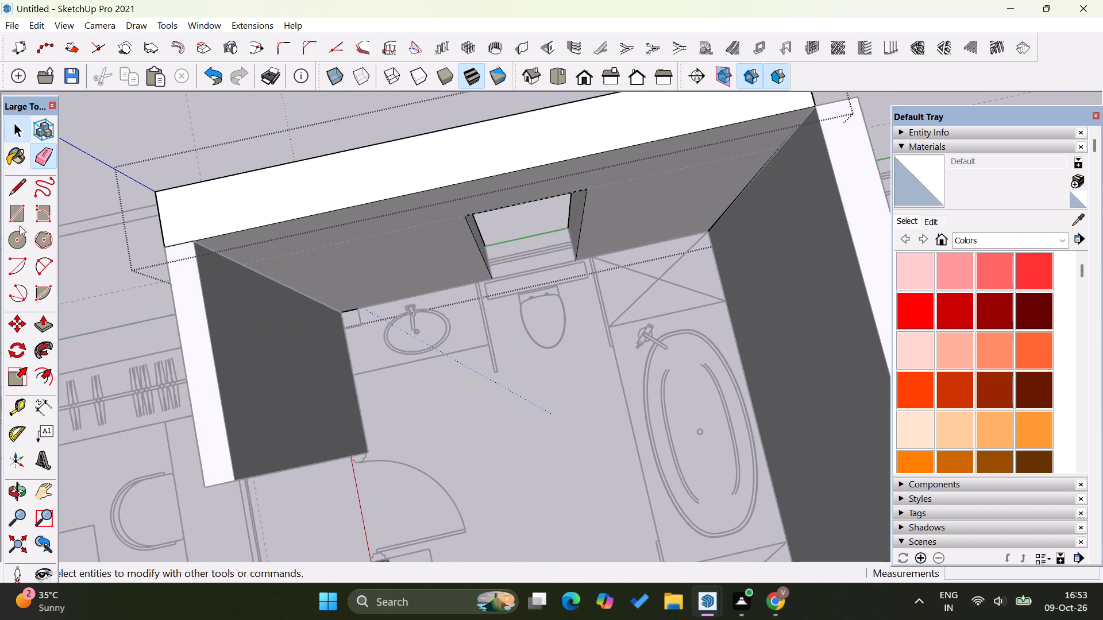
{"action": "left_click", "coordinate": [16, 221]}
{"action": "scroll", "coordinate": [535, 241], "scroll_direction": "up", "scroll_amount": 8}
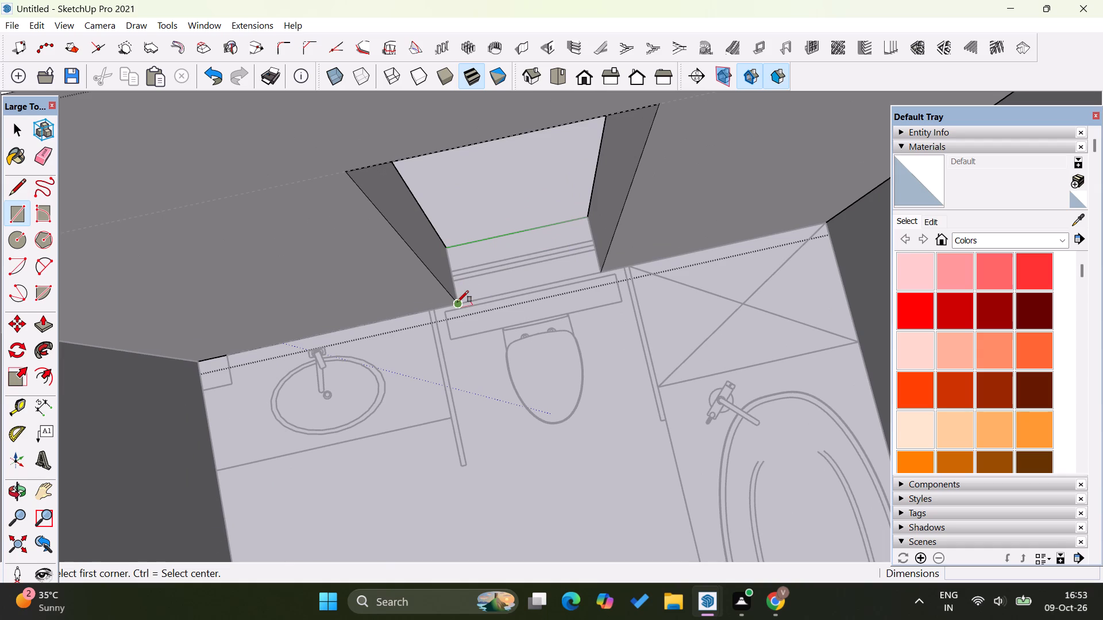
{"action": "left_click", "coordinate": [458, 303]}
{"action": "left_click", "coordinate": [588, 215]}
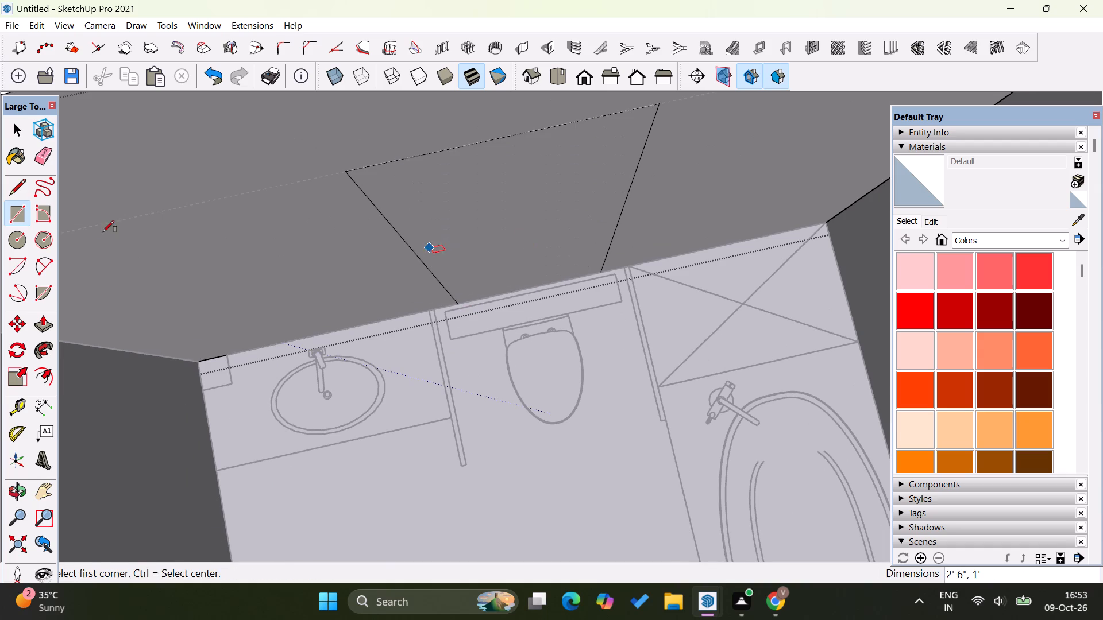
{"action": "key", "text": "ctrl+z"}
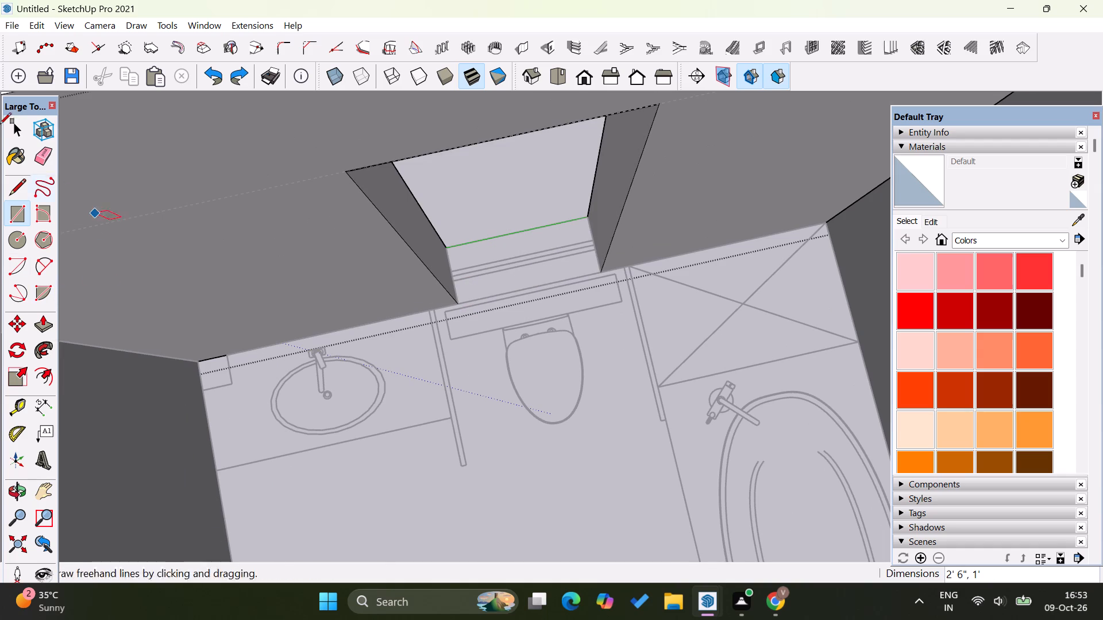
Close the window wall group and place a horizontal guide 5' above the floor on the wall's inner face.
{"action": "left_click", "coordinate": [24, 134]}
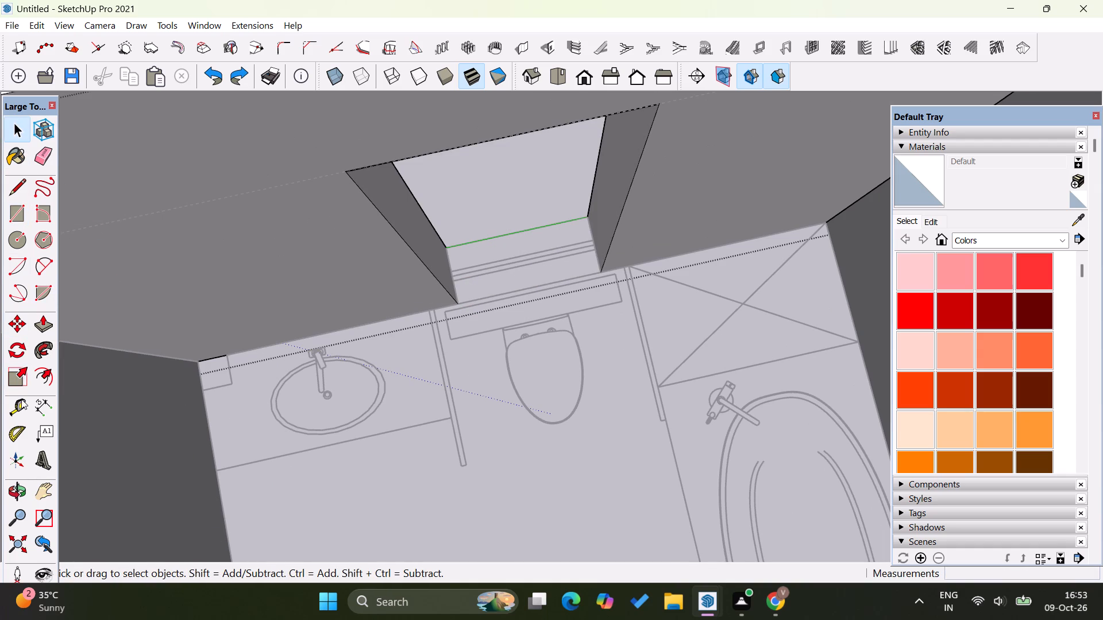
{"action": "scroll", "coordinate": [547, 145], "scroll_direction": "down", "scroll_amount": 20}
{"action": "scroll", "coordinate": [547, 145], "scroll_direction": "down", "scroll_amount": 4}
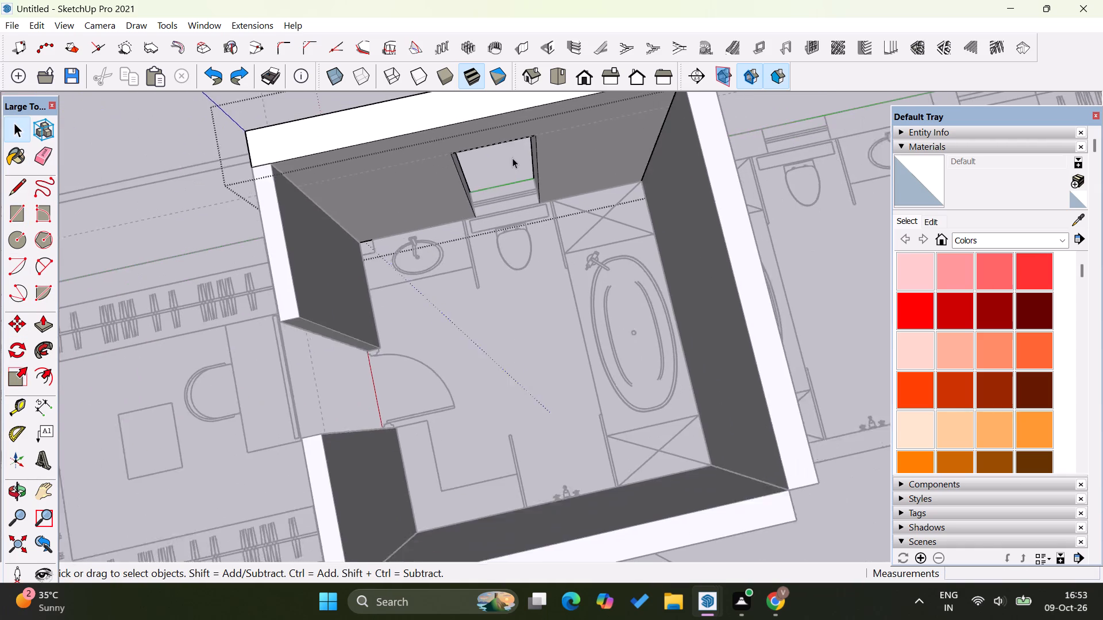
{"action": "scroll", "coordinate": [512, 158], "scroll_direction": "down", "scroll_amount": 6}
{"action": "left_click", "coordinate": [182, 149]}
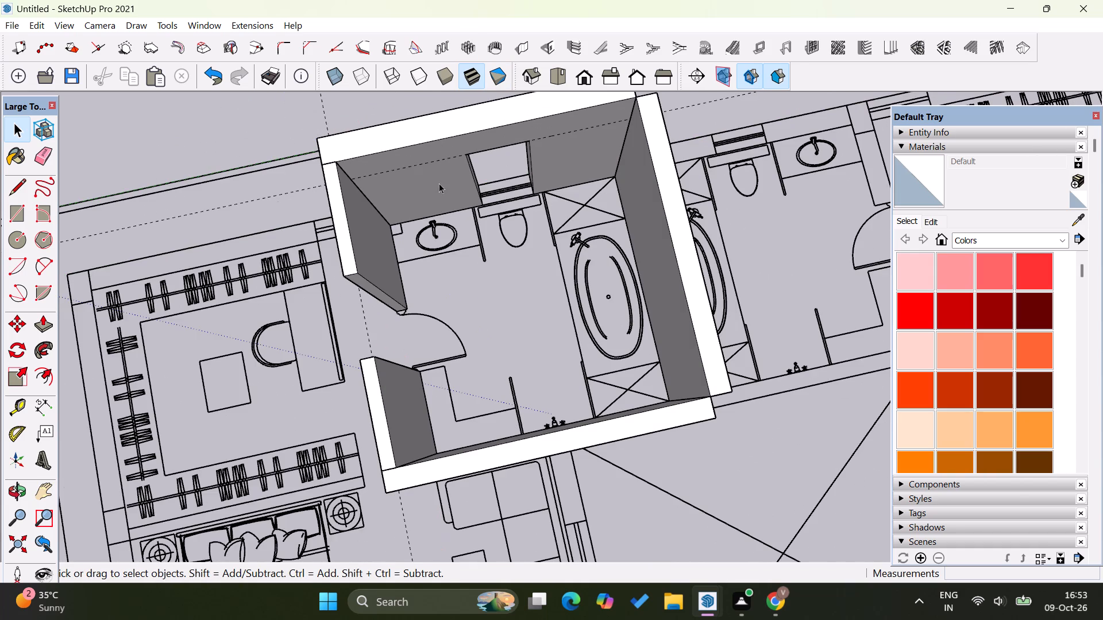
{"action": "middle_click", "coordinate": [505, 210]}
{"action": "middle_click_drag", "start_coordinate": [513, 190], "coordinate": [546, 135]}
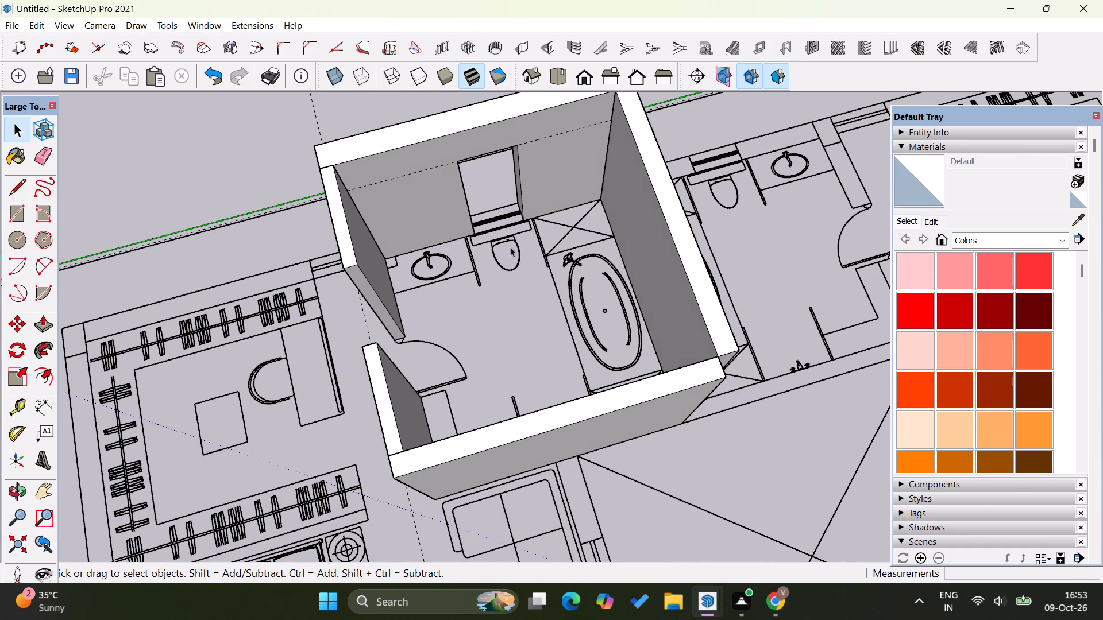
{"action": "scroll", "coordinate": [504, 251], "scroll_direction": "up", "scroll_amount": 4}
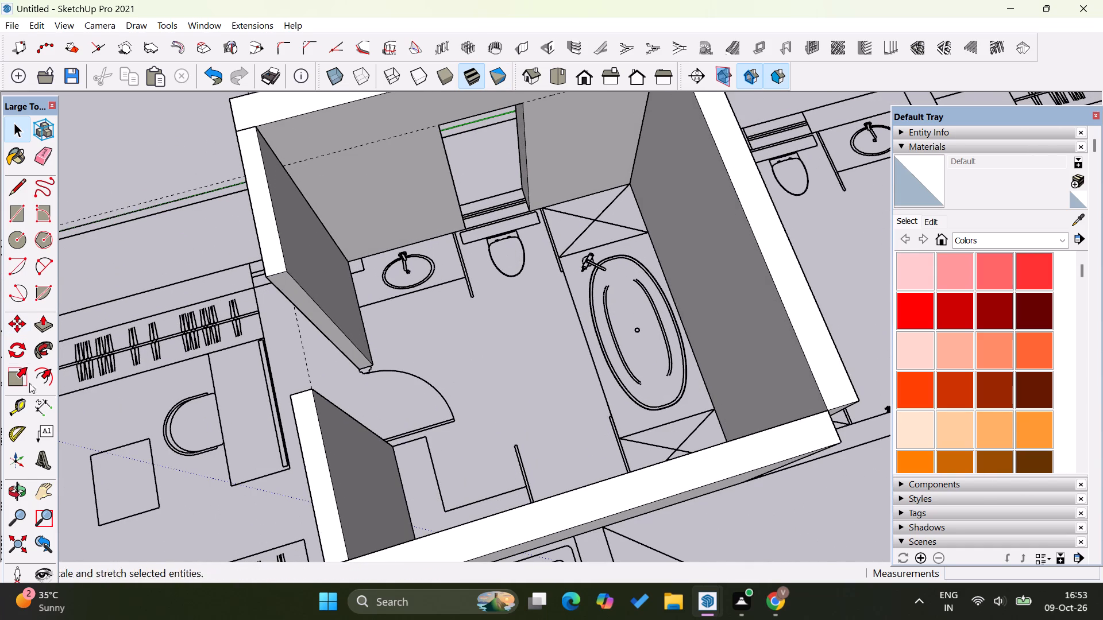
{"action": "left_click", "coordinate": [14, 416]}
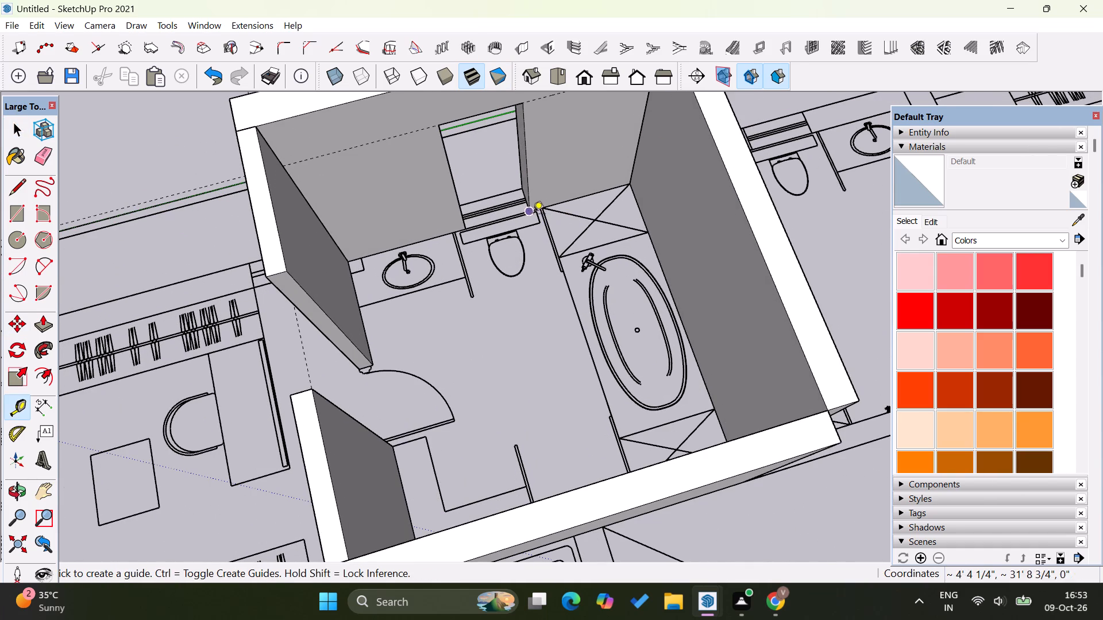
{"action": "scroll", "coordinate": [533, 215], "scroll_direction": "up", "scroll_amount": 12}
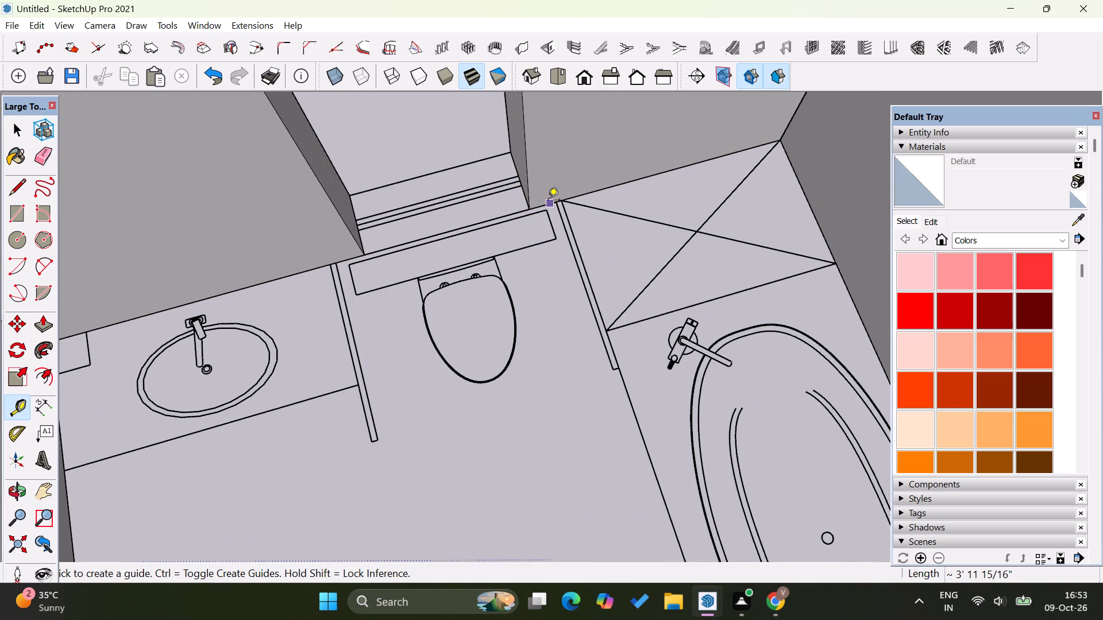
{"action": "left_click", "coordinate": [547, 201]}
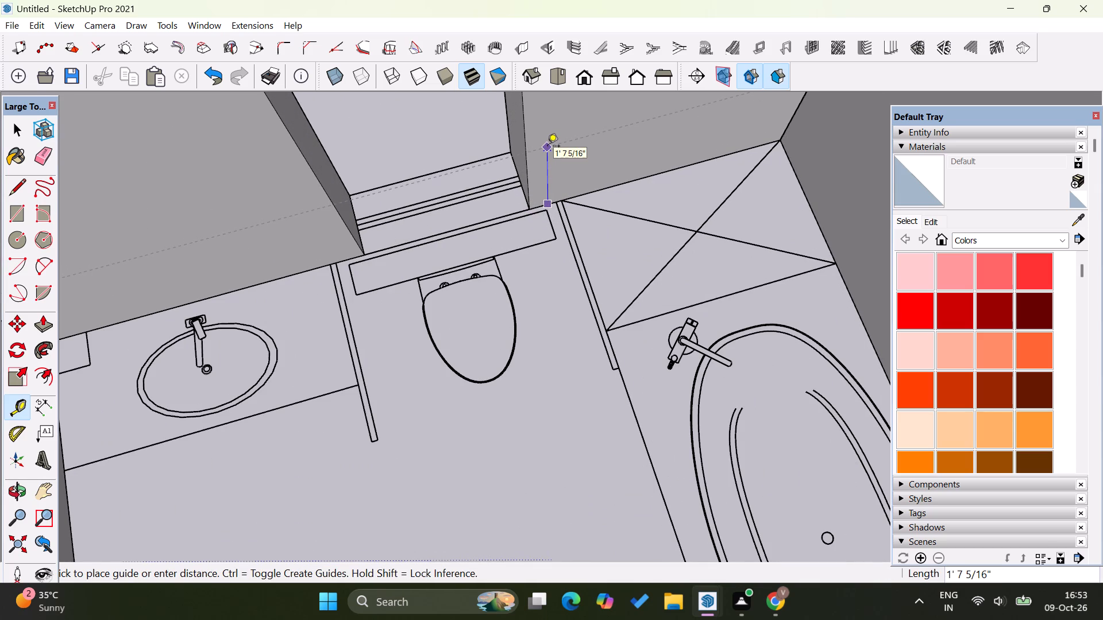
{"action": "type", "text": "5'"}
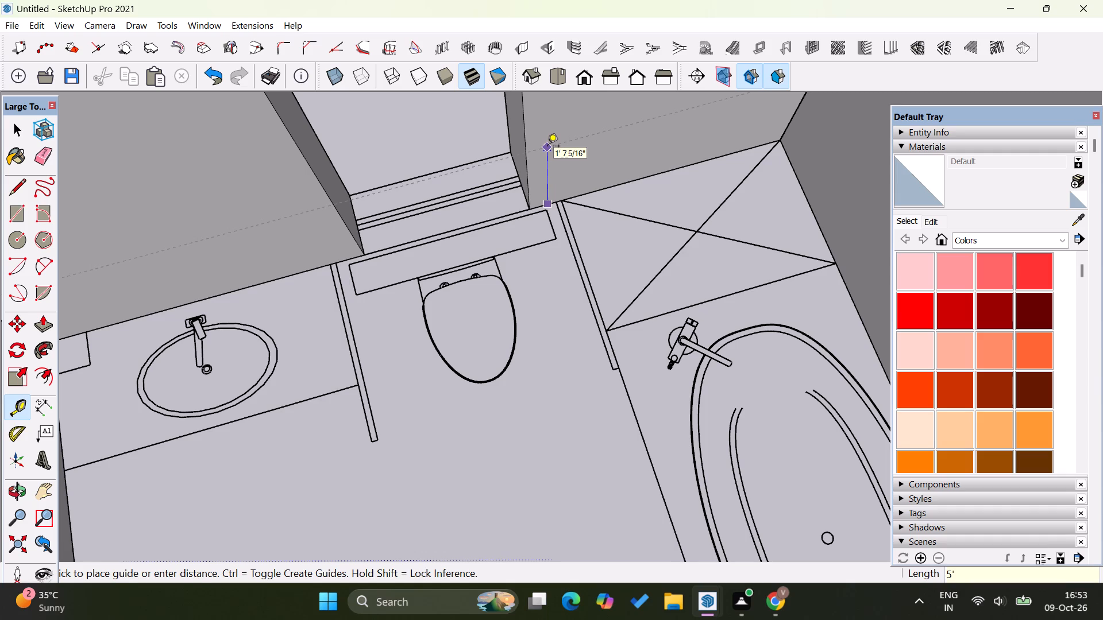
{"action": "key", "text": "Return"}
Reopen the window wall group and draw a 1' line across the opening's bathtub-side end face at the 5' guide.
{"action": "scroll", "coordinate": [507, 254], "scroll_direction": "down", "scroll_amount": 10}
{"action": "scroll", "coordinate": [519, 317], "scroll_direction": "down", "scroll_amount": 2}
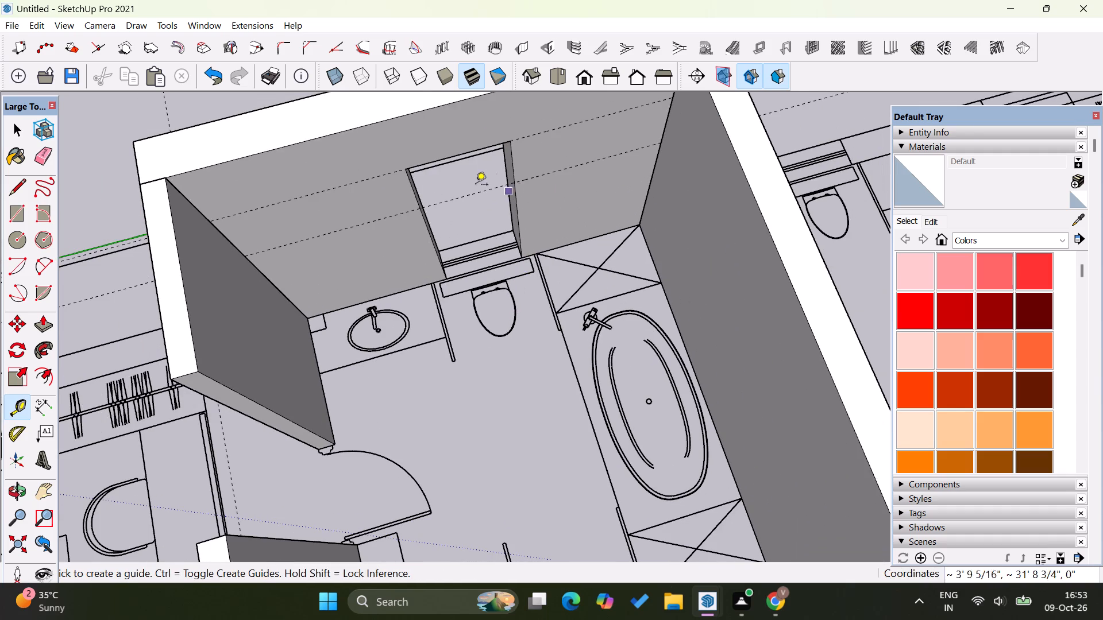
{"action": "middle_click_drag", "start_coordinate": [489, 189], "coordinate": [566, 137]}
{"action": "scroll", "coordinate": [449, 196], "scroll_direction": "up", "scroll_amount": 4}
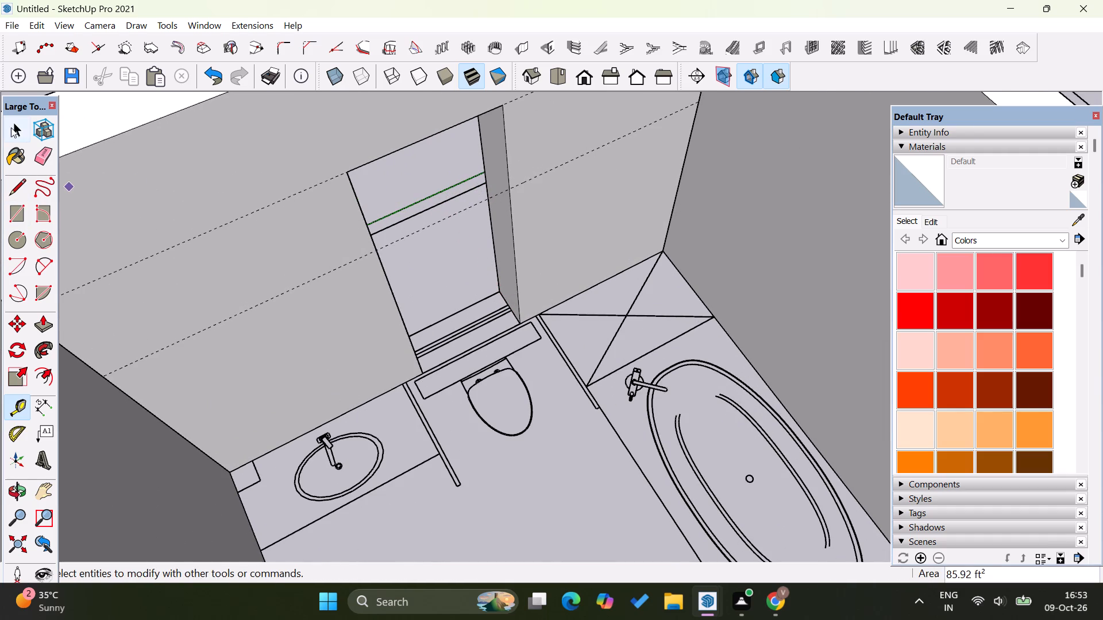
{"action": "left_click", "coordinate": [17, 131]}
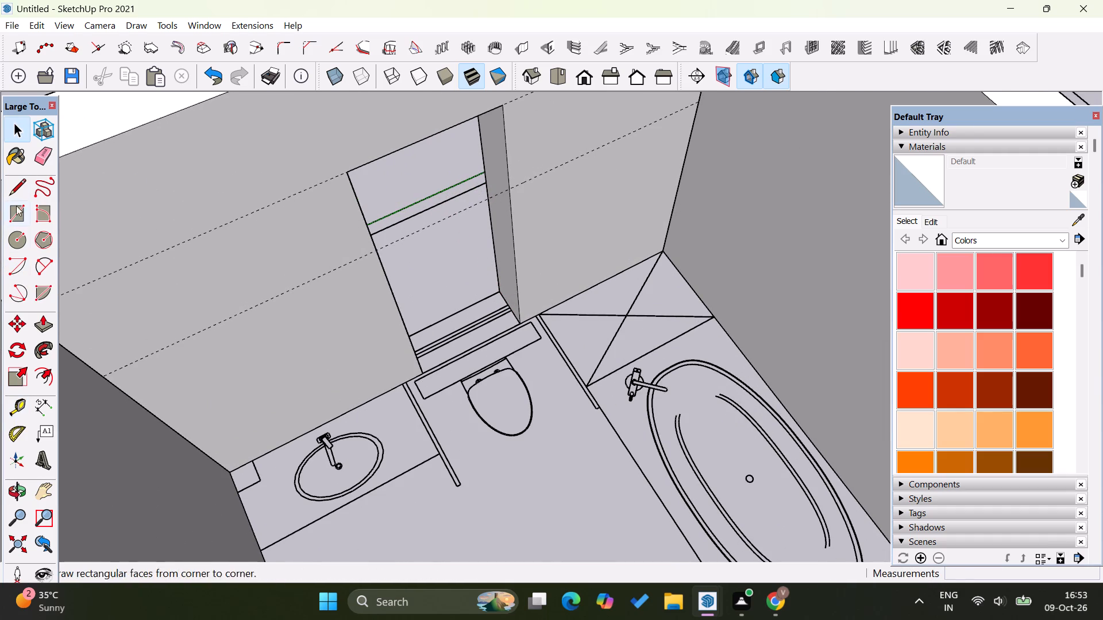
{"action": "double_click", "coordinate": [166, 205]}
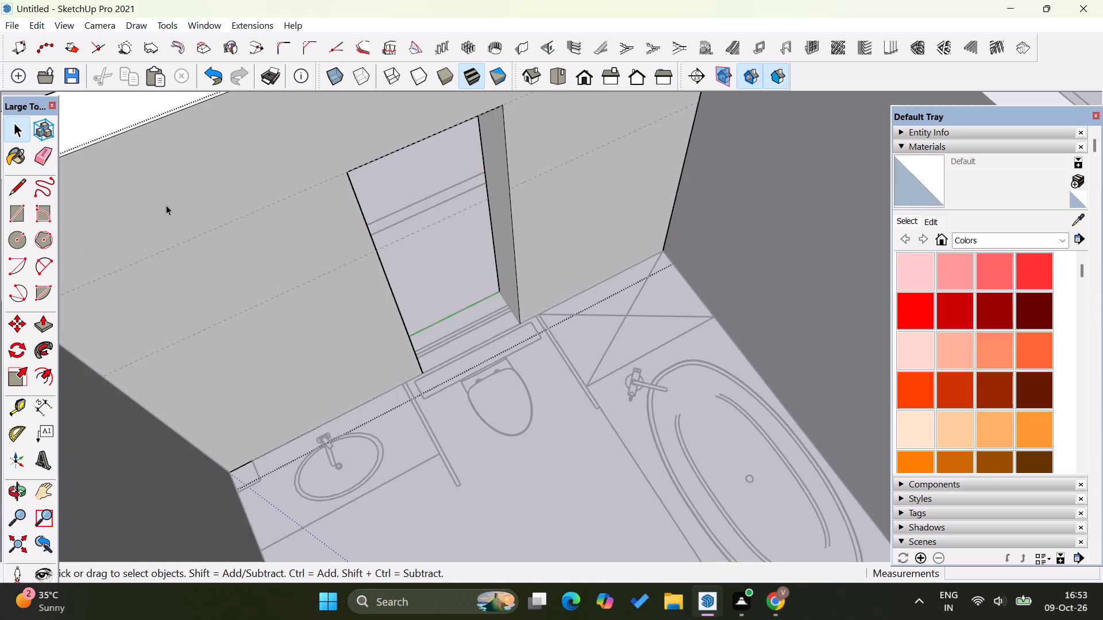
{"action": "left_click", "coordinate": [17, 187]}
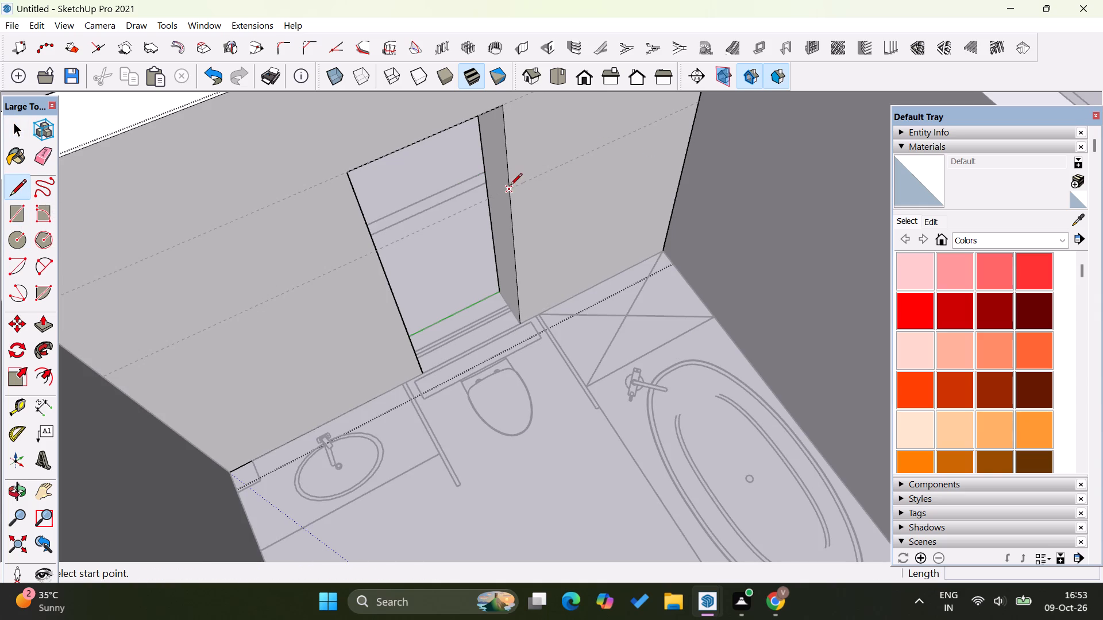
{"action": "left_click", "coordinate": [509, 189]}
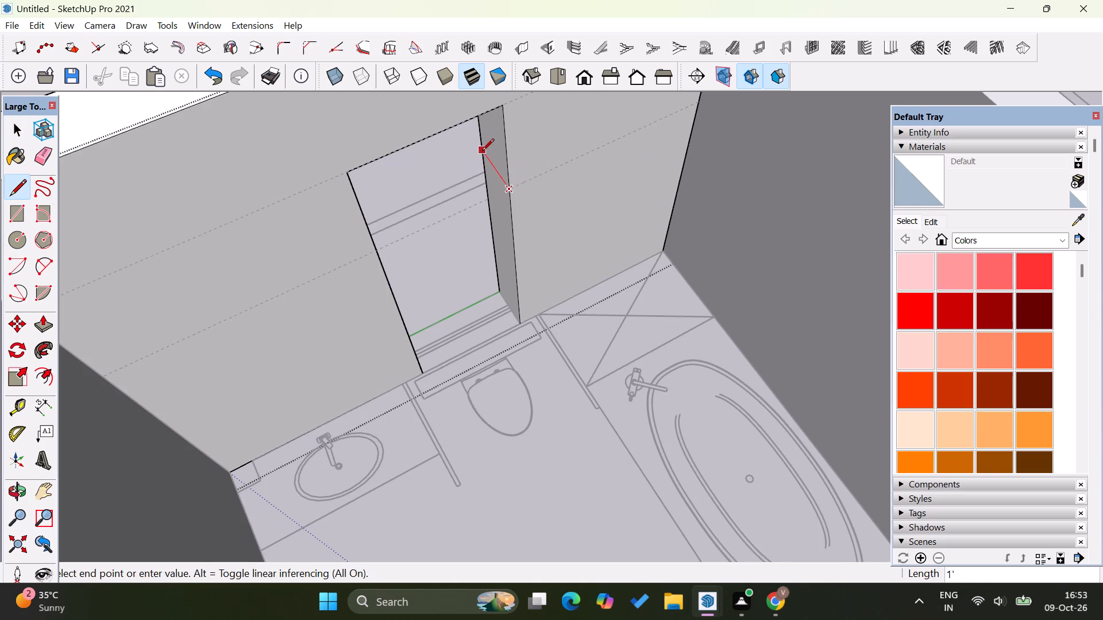
{"action": "left_click", "coordinate": [482, 152]}
Push/Pull the end face below the 5' line 2' 6" across the opening to form the sill wall, and close the group.
{"action": "left_click", "coordinate": [43, 327]}
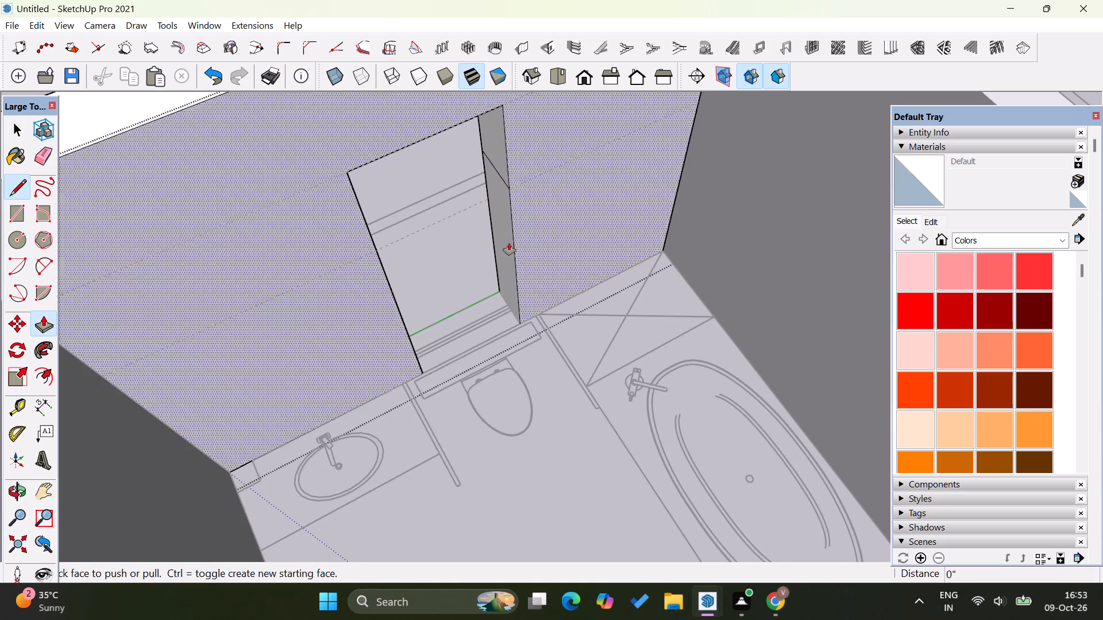
{"action": "left_click", "coordinate": [503, 230]}
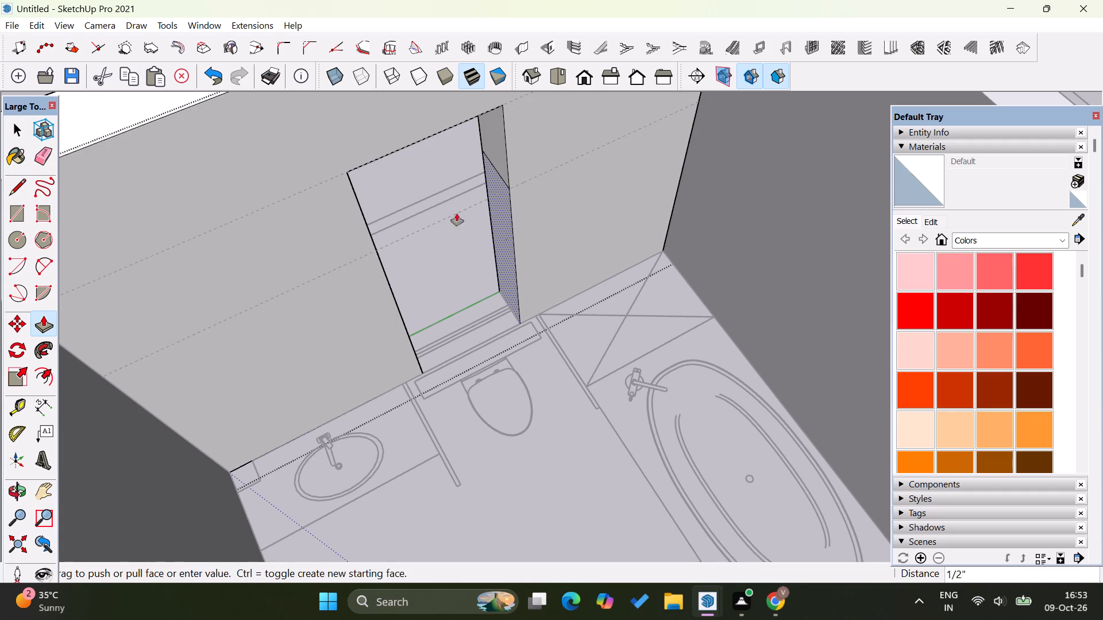
{"action": "left_click", "coordinate": [361, 224]}
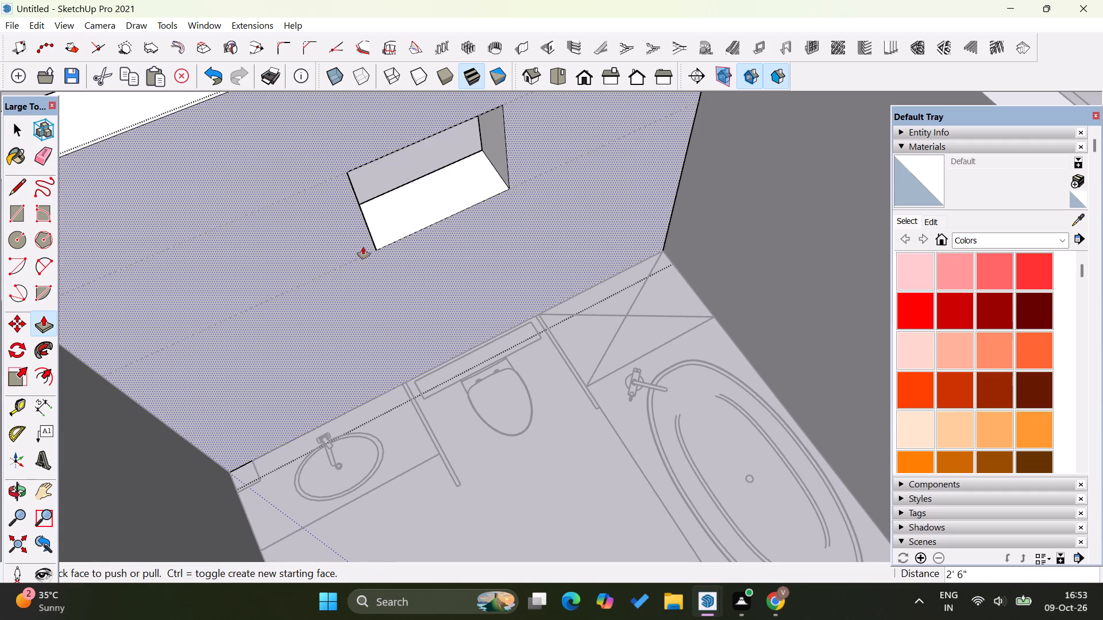
{"action": "scroll", "coordinate": [542, 223], "scroll_direction": "down", "scroll_amount": 20}
{"action": "middle_click_drag", "start_coordinate": [211, 322], "coordinate": [758, 209]}
{"action": "middle_click_drag", "start_coordinate": [736, 225], "coordinate": [500, 268]}
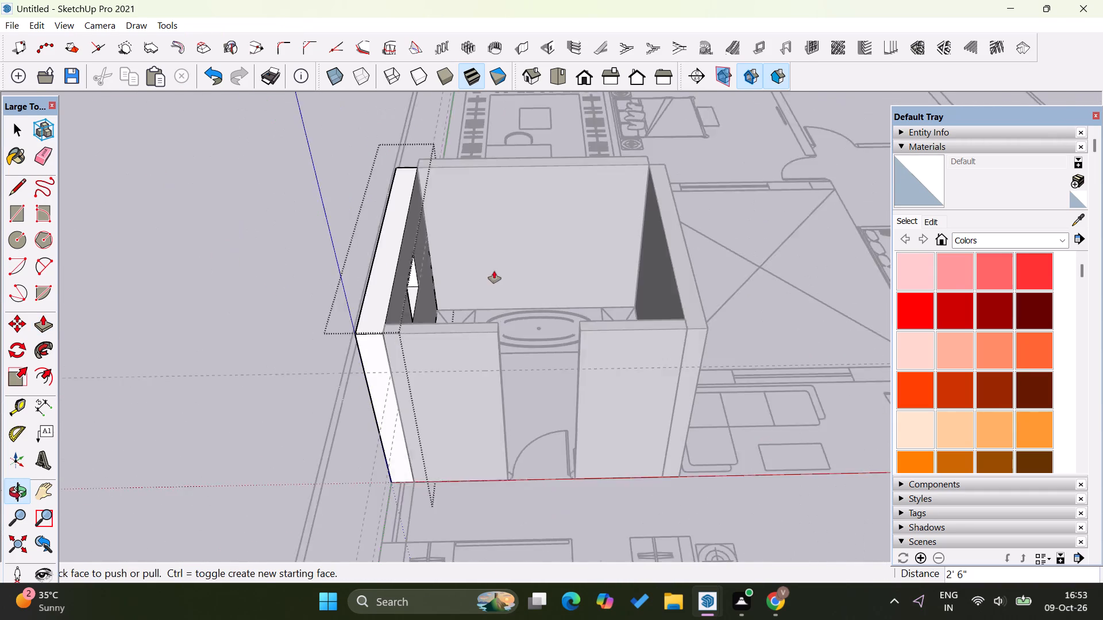
{"action": "left_click", "coordinate": [16, 134]}
{"action": "left_click", "coordinate": [165, 161]}
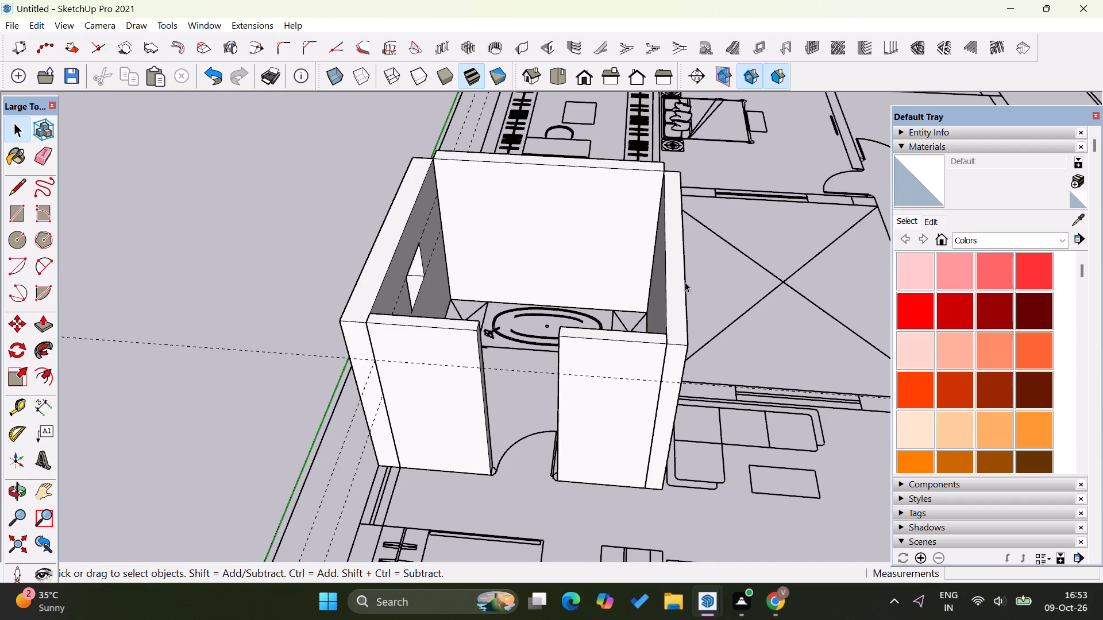
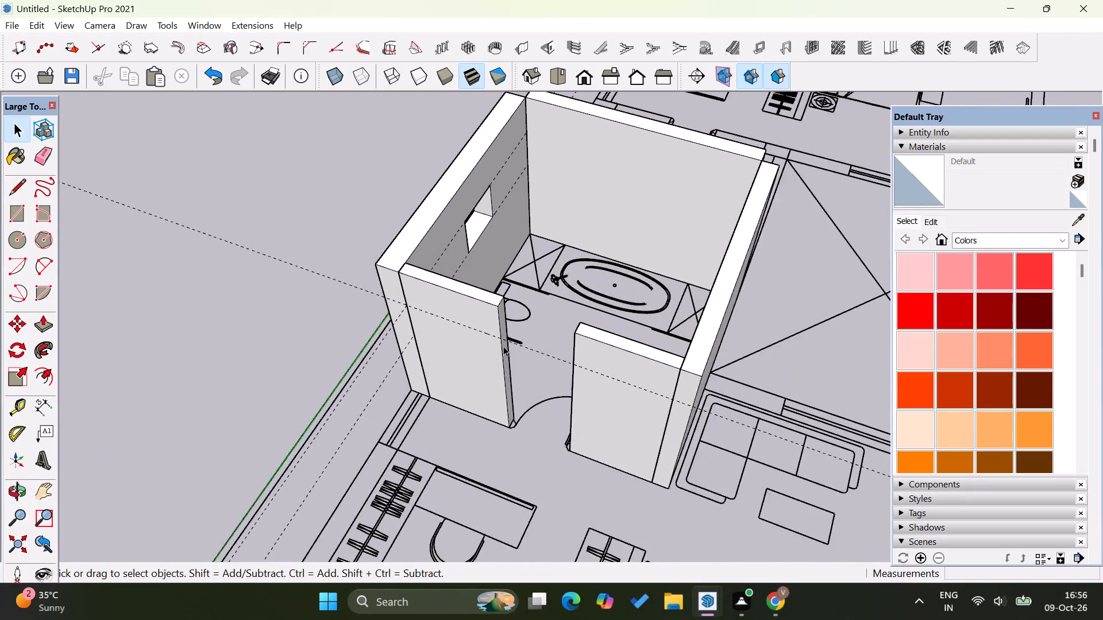
In the door wall group, draw a 6" line across the jamb face at the 7' guide and Push/Pull the part above it 3' across the opening.
{"action": "double_click", "coordinate": [485, 339]}
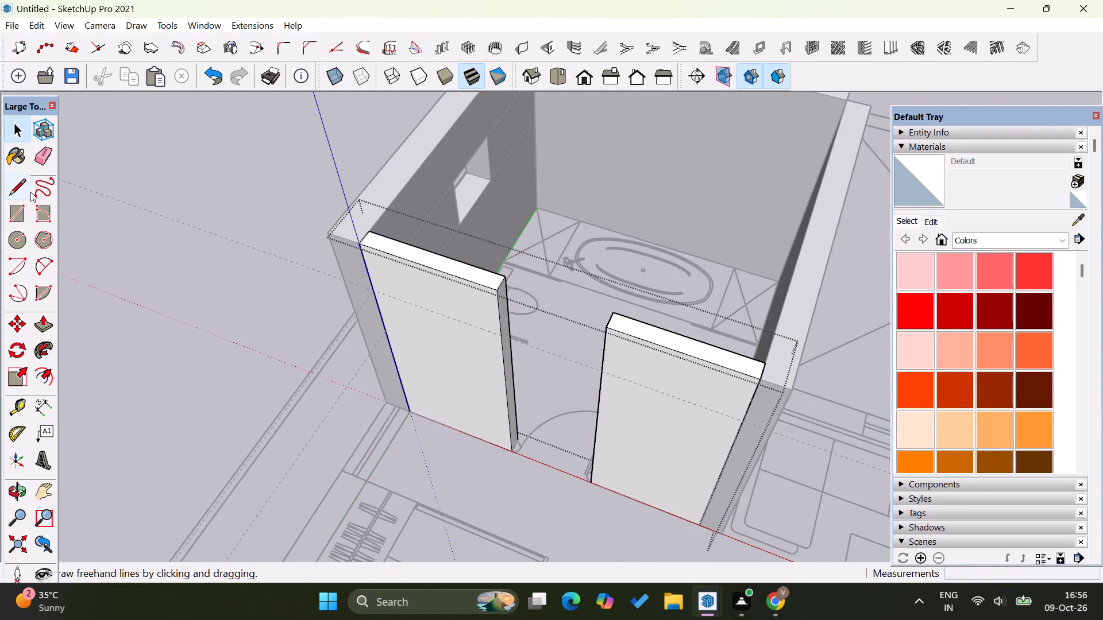
{"action": "left_click", "coordinate": [20, 192]}
{"action": "left_click", "coordinate": [502, 335]}
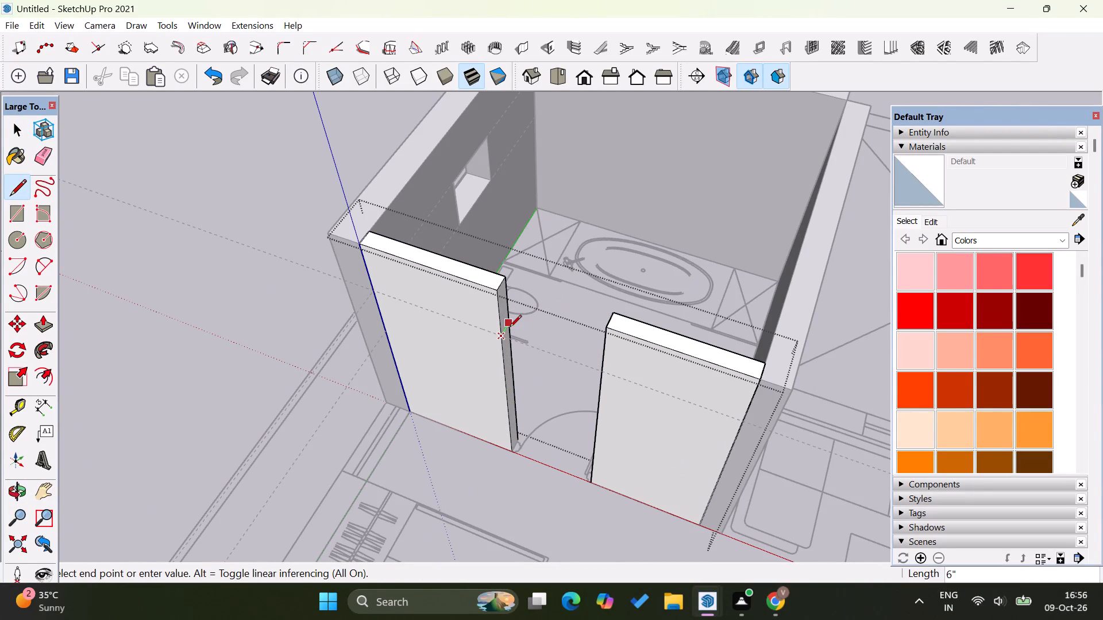
{"action": "left_click", "coordinate": [510, 324]}
{"action": "left_click", "coordinate": [49, 323]}
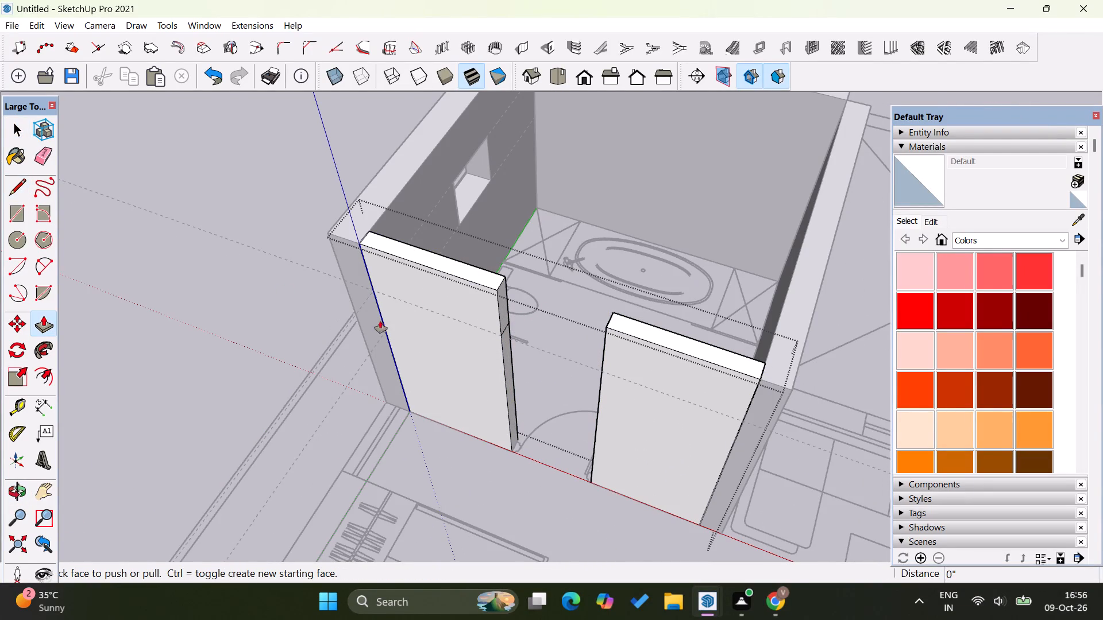
{"action": "left_click", "coordinate": [503, 314]}
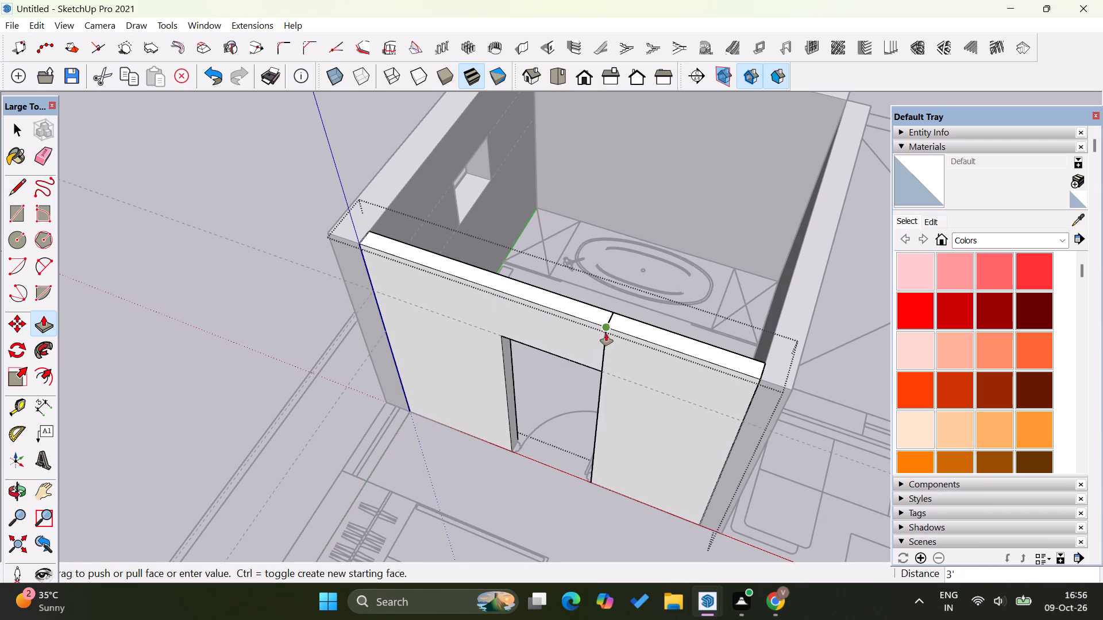
{"action": "left_click", "coordinate": [606, 334]}
Erase the leftover seam edges above the door opening on the wall's outer, top and inner faces, and close the group.
{"action": "left_click", "coordinate": [45, 160]}
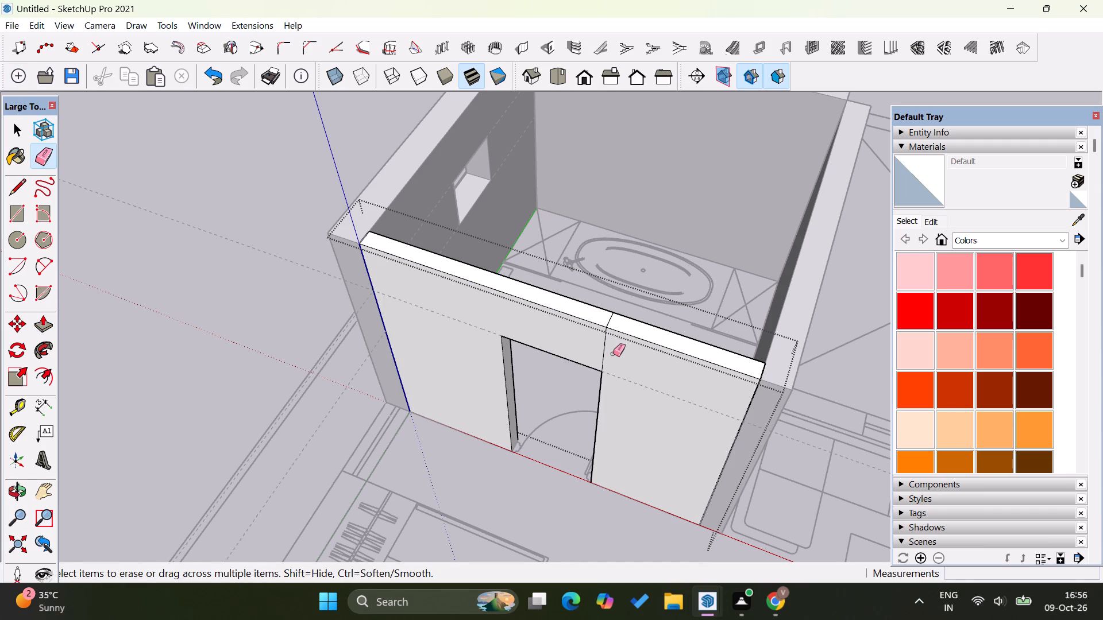
{"action": "left_click", "coordinate": [604, 348]}
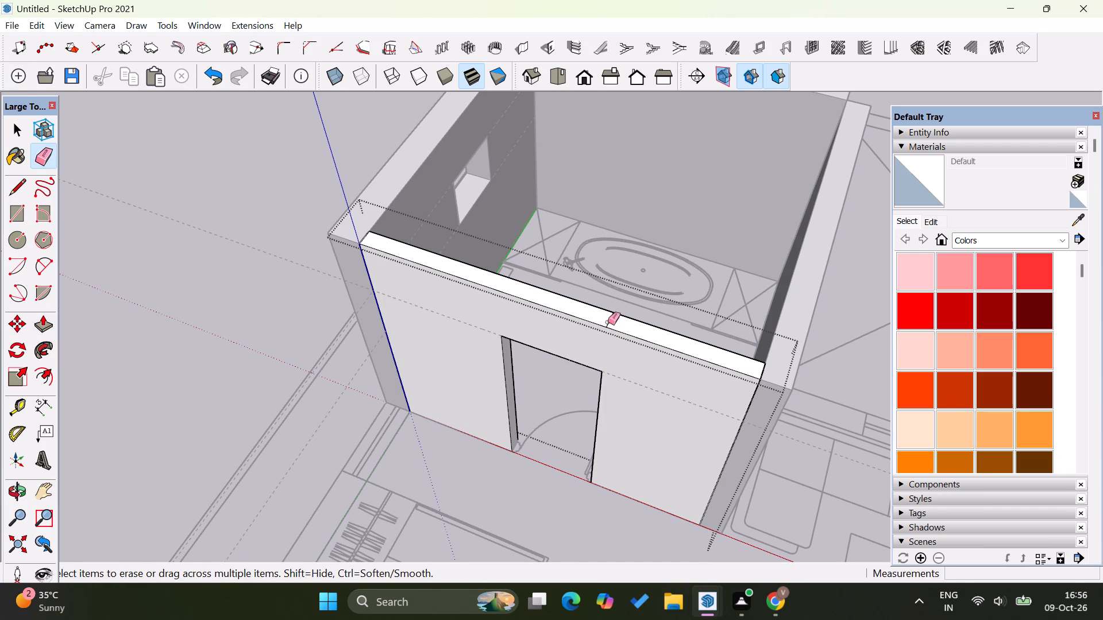
{"action": "left_click", "coordinate": [610, 323]}
{"action": "middle_click_drag", "start_coordinate": [741, 313], "coordinate": [370, 333]}
{"action": "middle_click_drag", "start_coordinate": [626, 355], "coordinate": [618, 358]}
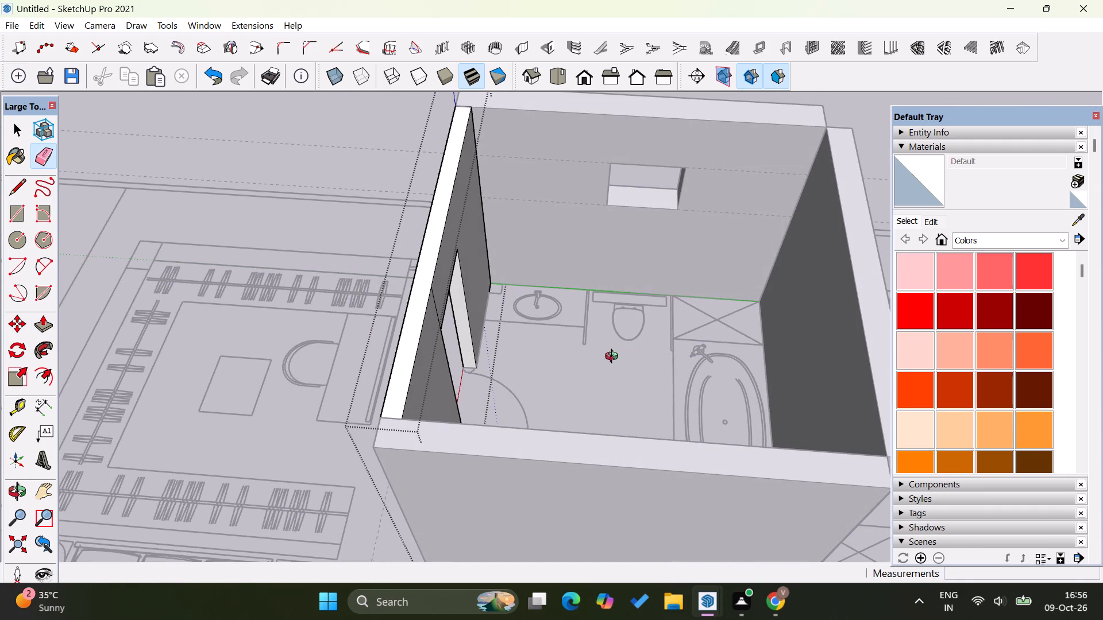
{"action": "middle_click_drag", "start_coordinate": [420, 359], "coordinate": [414, 359]}
{"action": "scroll", "coordinate": [431, 284], "scroll_direction": "up", "scroll_amount": 6}
{"action": "left_click", "coordinate": [434, 303]}
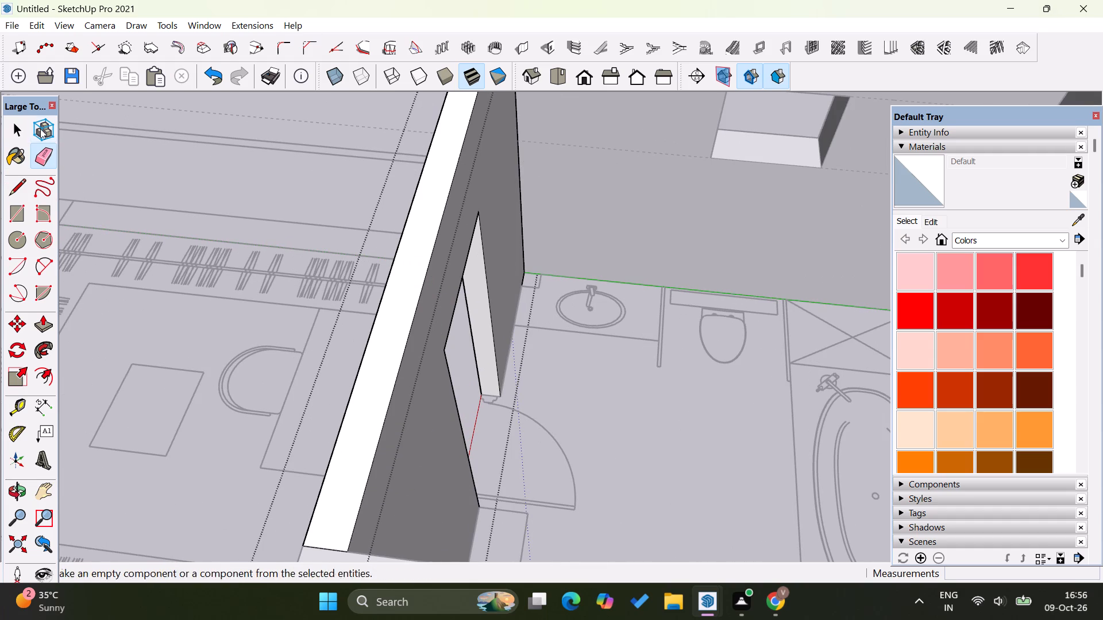
{"action": "left_click", "coordinate": [16, 133]}
{"action": "left_click", "coordinate": [240, 210]}
Examine the bathroom walls from several angles, checking the corner joints and that each wall selects as a separate group.
{"action": "scroll", "coordinate": [529, 250], "scroll_direction": "down", "scroll_amount": 12}
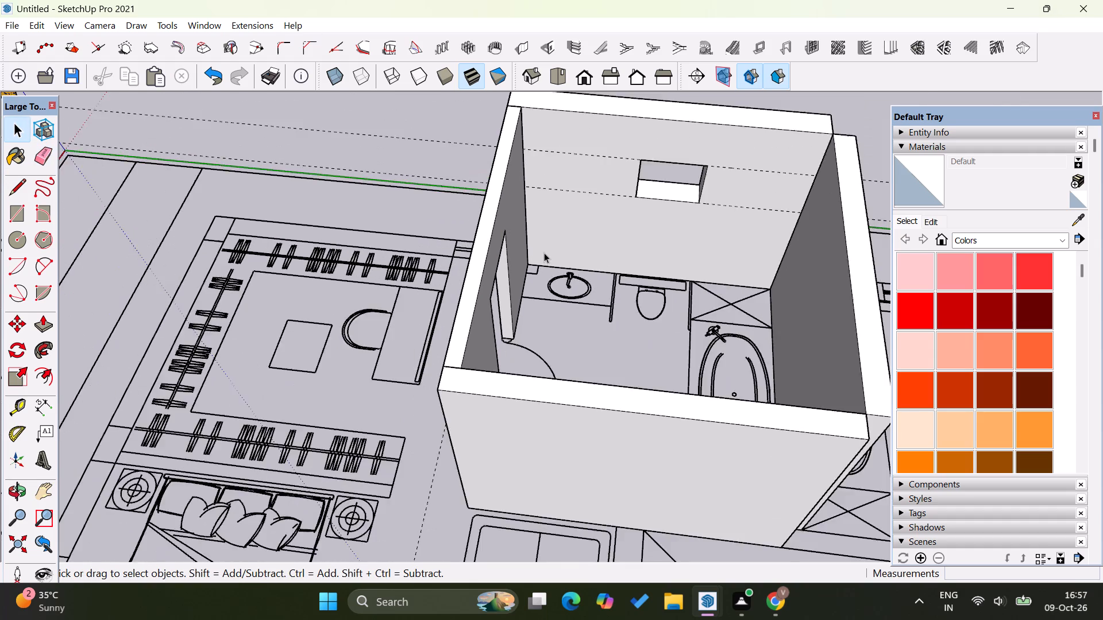
{"action": "scroll", "coordinate": [544, 253], "scroll_direction": "down", "scroll_amount": 9}
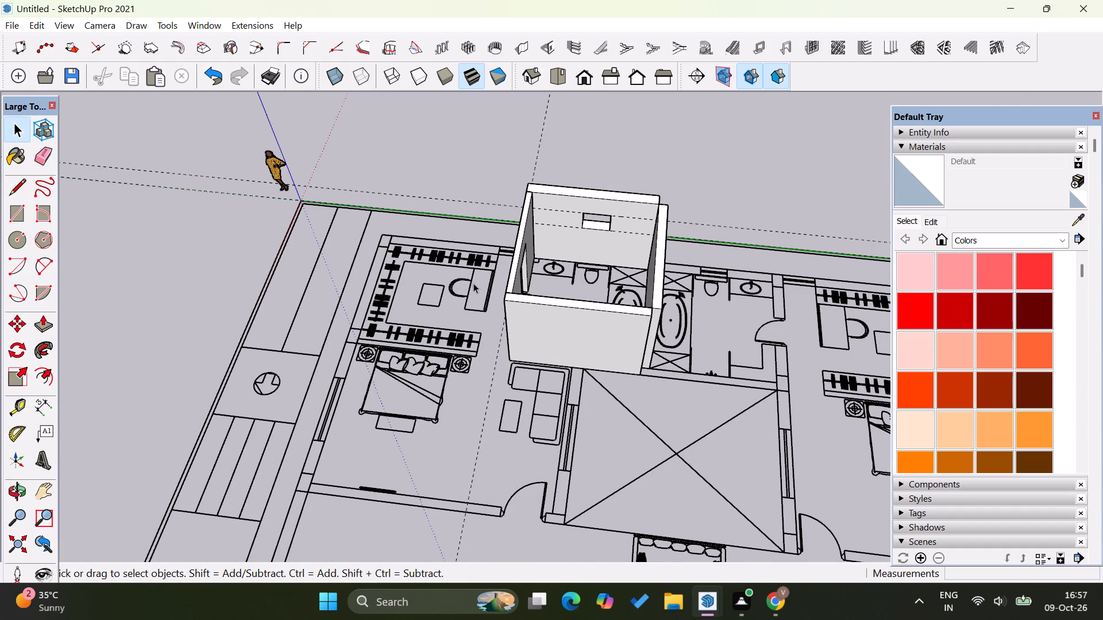
{"action": "middle_click_drag", "start_coordinate": [484, 290], "coordinate": [745, 304]}
{"action": "middle_click_drag", "start_coordinate": [543, 350], "coordinate": [733, 283]}
{"action": "scroll", "coordinate": [561, 279], "scroll_direction": "up", "scroll_amount": 4}
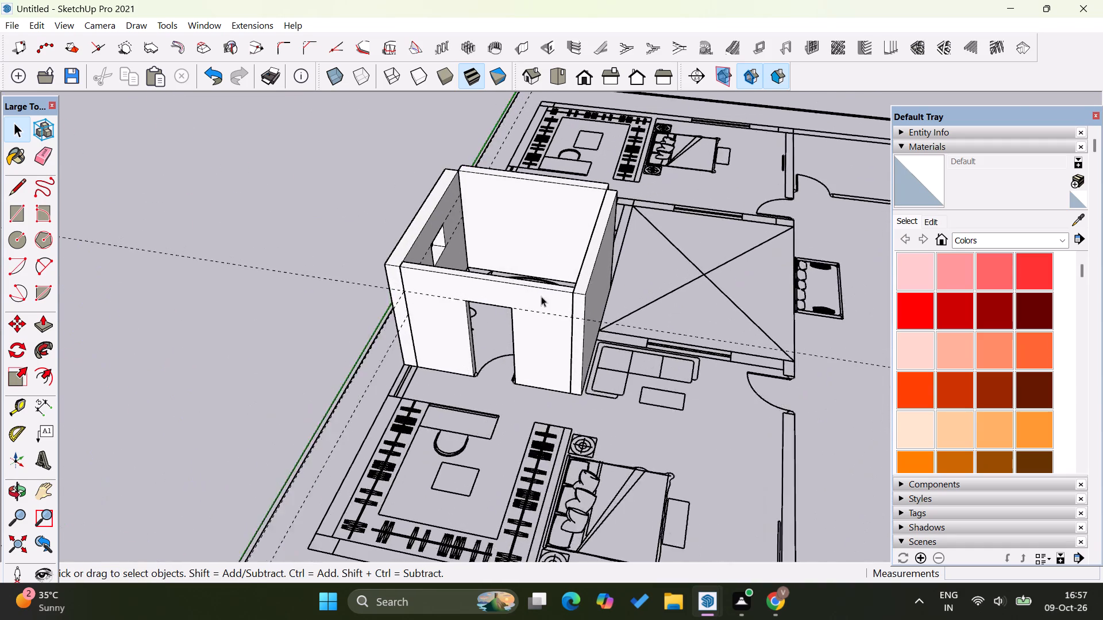
{"action": "scroll", "coordinate": [541, 296], "scroll_direction": "up", "scroll_amount": 2}
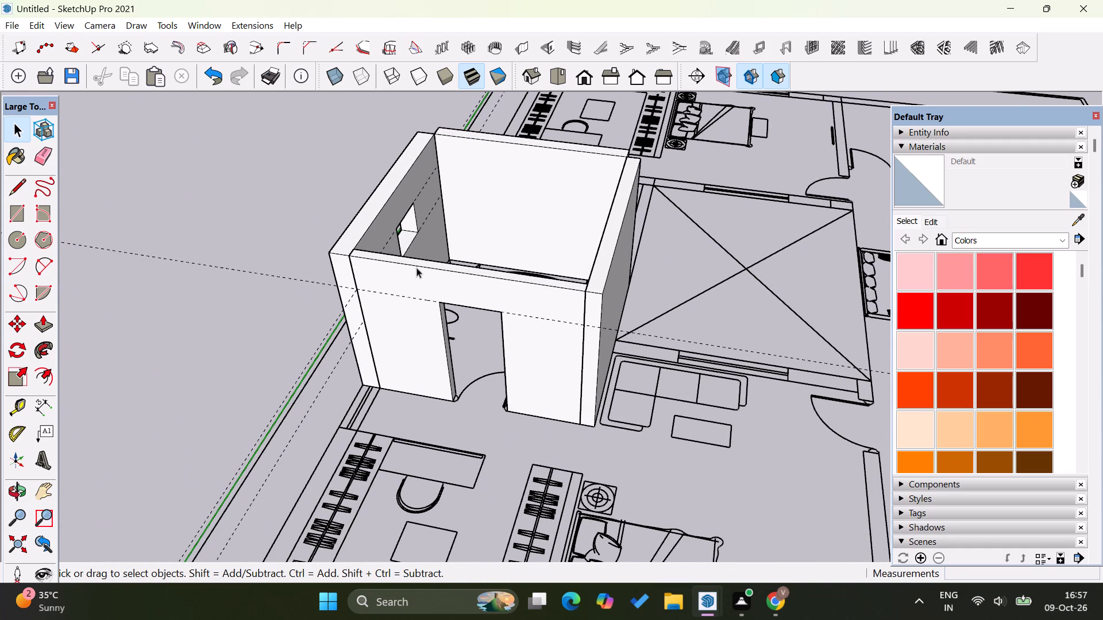
{"action": "scroll", "coordinate": [352, 269], "scroll_direction": "up", "scroll_amount": 20}
{"action": "scroll", "coordinate": [352, 269], "scroll_direction": "up", "scroll_amount": 12}
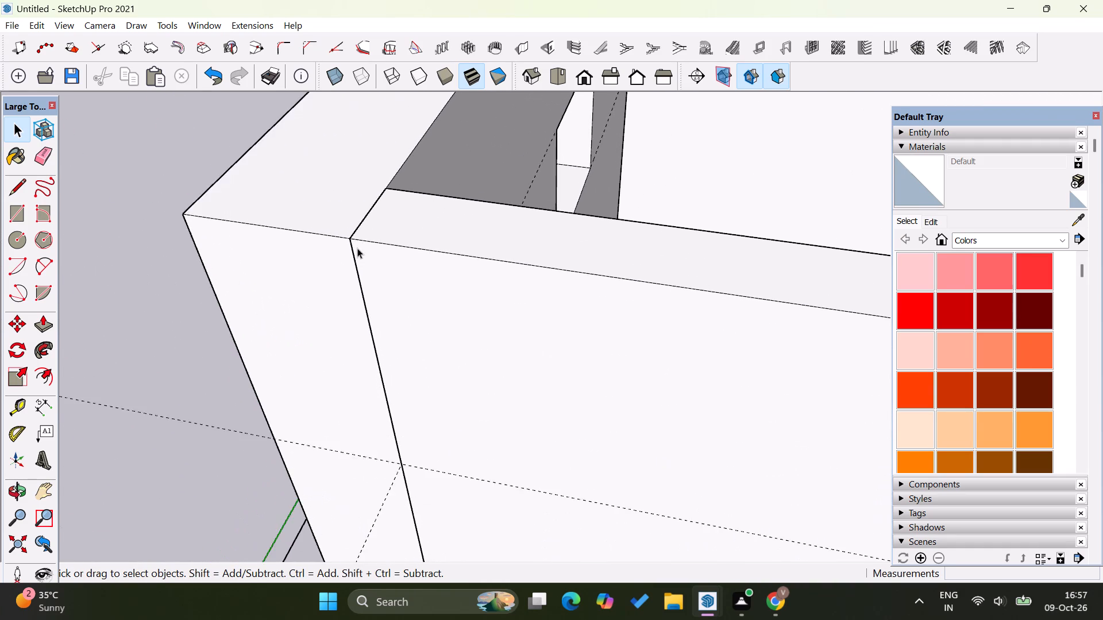
{"action": "scroll", "coordinate": [357, 248], "scroll_direction": "up", "scroll_amount": 17}
{"action": "scroll", "coordinate": [352, 239], "scroll_direction": "up", "scroll_amount": 4}
{"action": "scroll", "coordinate": [353, 239], "scroll_direction": "down", "scroll_amount": 10}
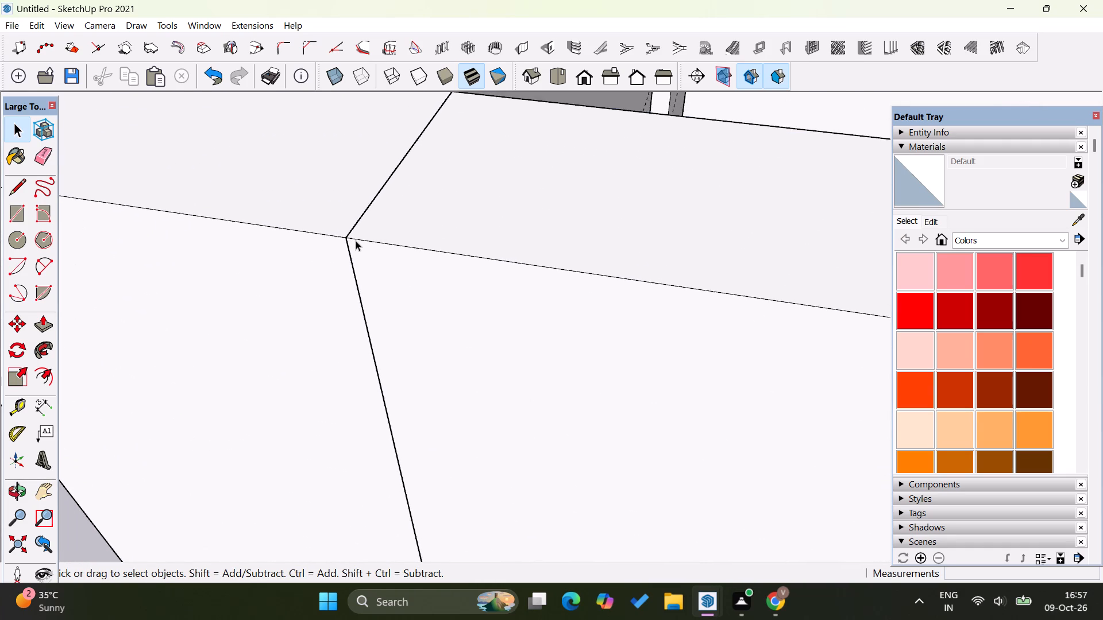
{"action": "scroll", "coordinate": [356, 241], "scroll_direction": "down", "scroll_amount": 20}
{"action": "scroll", "coordinate": [356, 241], "scroll_direction": "down", "scroll_amount": 20}
{"action": "scroll", "coordinate": [356, 241], "scroll_direction": "down", "scroll_amount": 3}
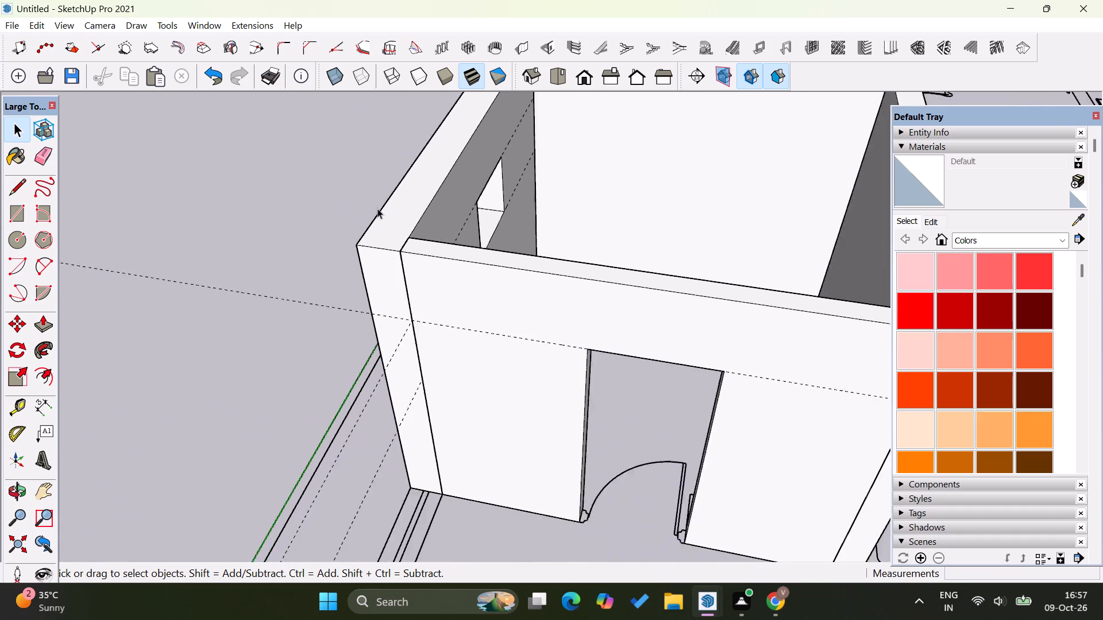
{"action": "scroll", "coordinate": [377, 208], "scroll_direction": "down", "scroll_amount": 20}
{"action": "scroll", "coordinate": [377, 208], "scroll_direction": "down", "scroll_amount": 5}
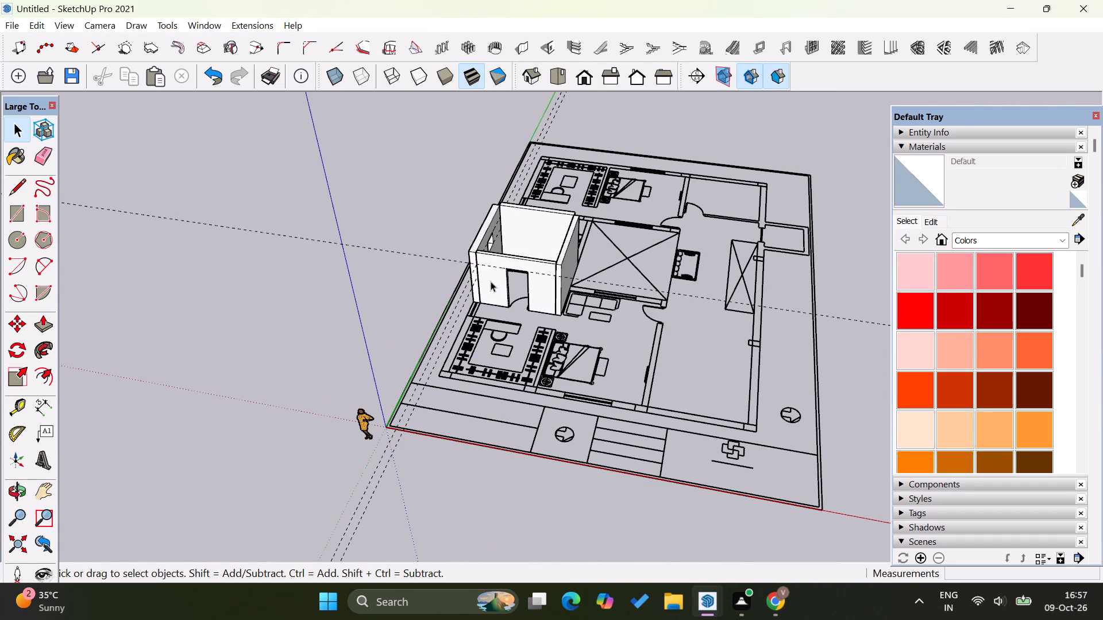
{"action": "scroll", "coordinate": [491, 281], "scroll_direction": "up", "scroll_amount": 10}
{"action": "left_click", "coordinate": [500, 254]}
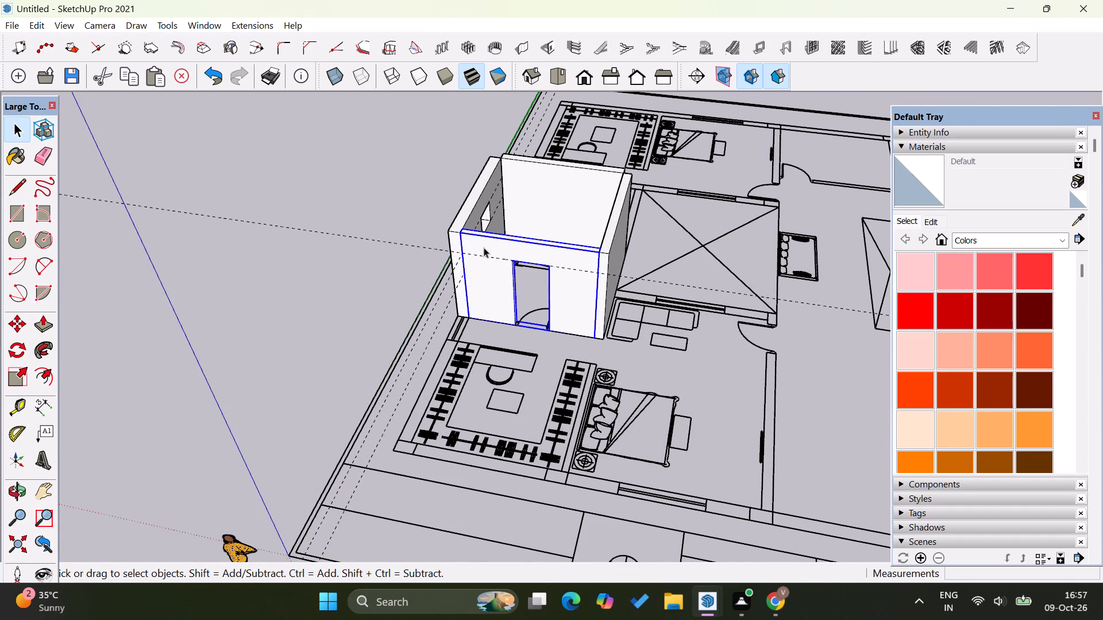
{"action": "left_click", "coordinate": [460, 224], "text": "ctrl"}
{"action": "left_click", "coordinate": [553, 193]}
{"action": "left_click", "coordinate": [617, 228], "text": "ctrl"}
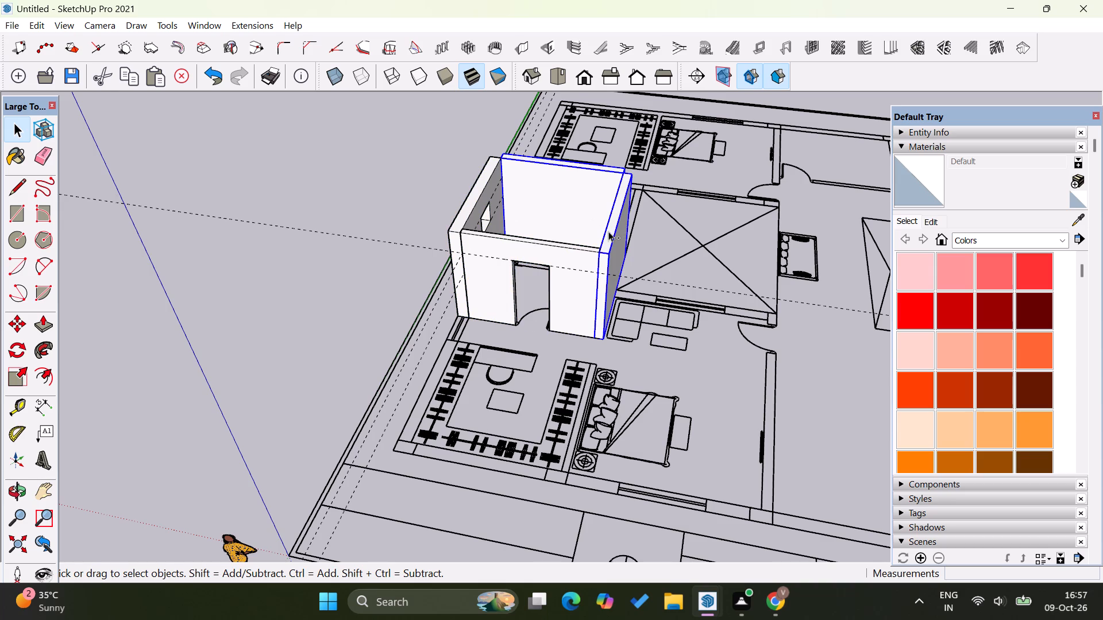
{"action": "left_click", "coordinate": [428, 174]}
Draw a rectangle of 12' 9" by about 11' 5 7/8" at floor level between opposite outer corners of the bathroom walls.
{"action": "scroll", "coordinate": [474, 304], "scroll_direction": "up", "scroll_amount": 8}
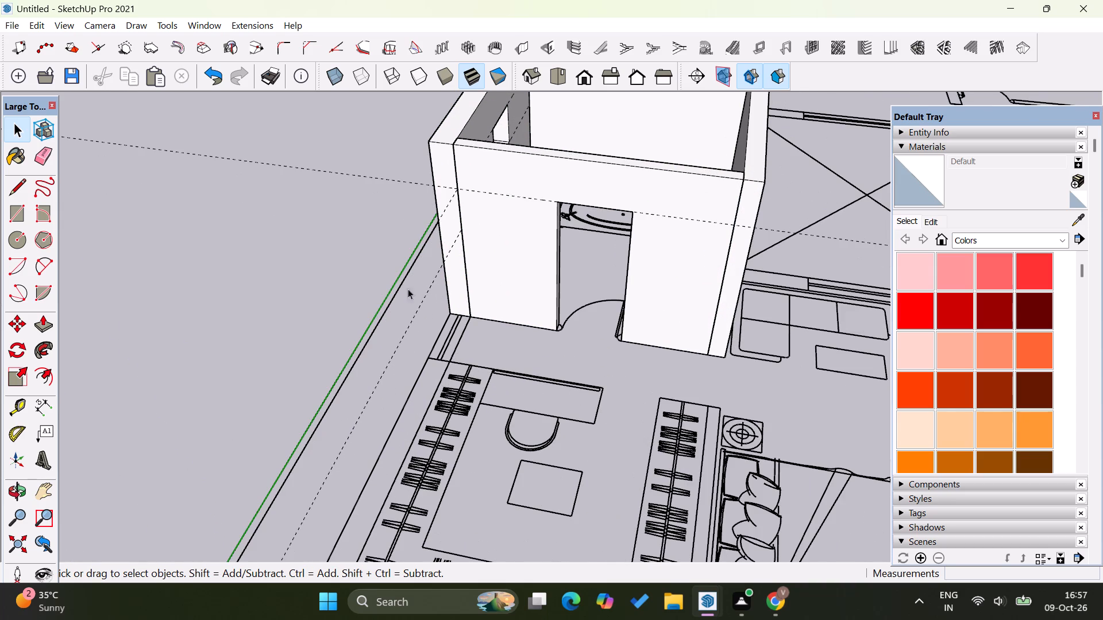
{"action": "left_click", "coordinate": [14, 215]}
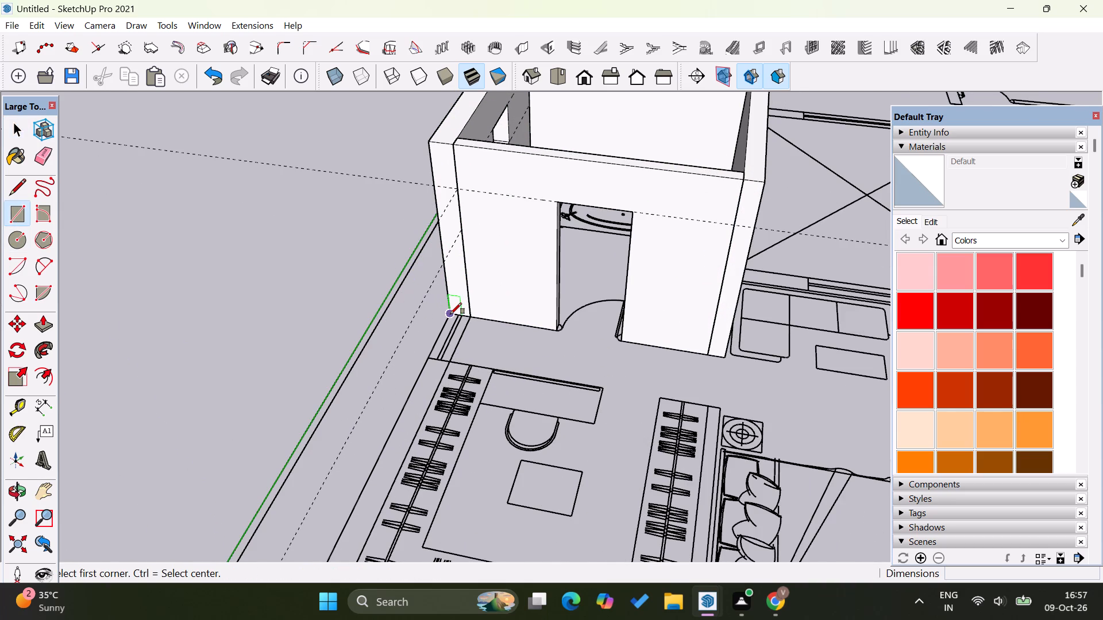
{"action": "left_click", "coordinate": [450, 314]}
{"action": "middle_click_drag", "start_coordinate": [799, 332], "coordinate": [489, 353]}
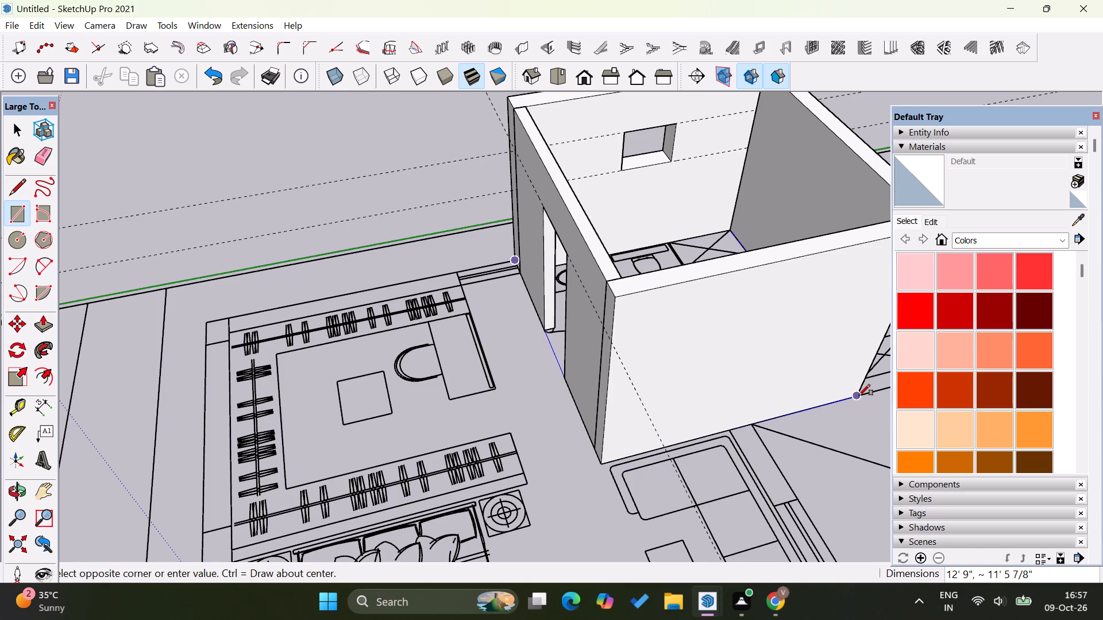
{"action": "left_click", "coordinate": [859, 395]}
Push/Pull the floor rectangle's underside 4" downward to form the bathroom floor slab.
{"action": "left_click", "coordinate": [44, 320]}
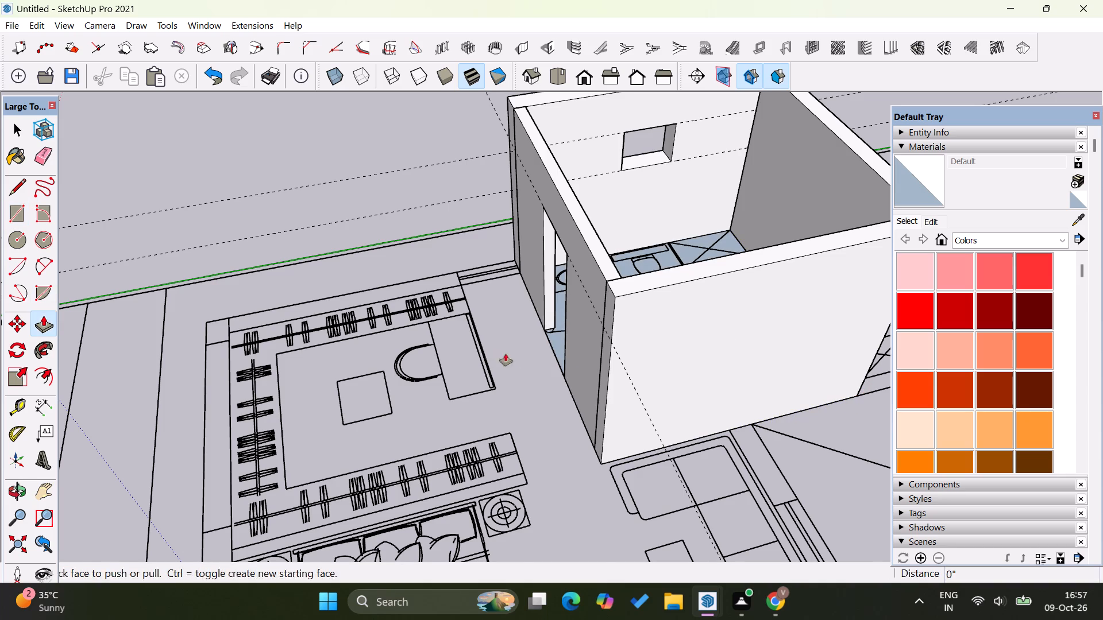
{"action": "middle_click_drag", "start_coordinate": [566, 354], "coordinate": [677, 1]}
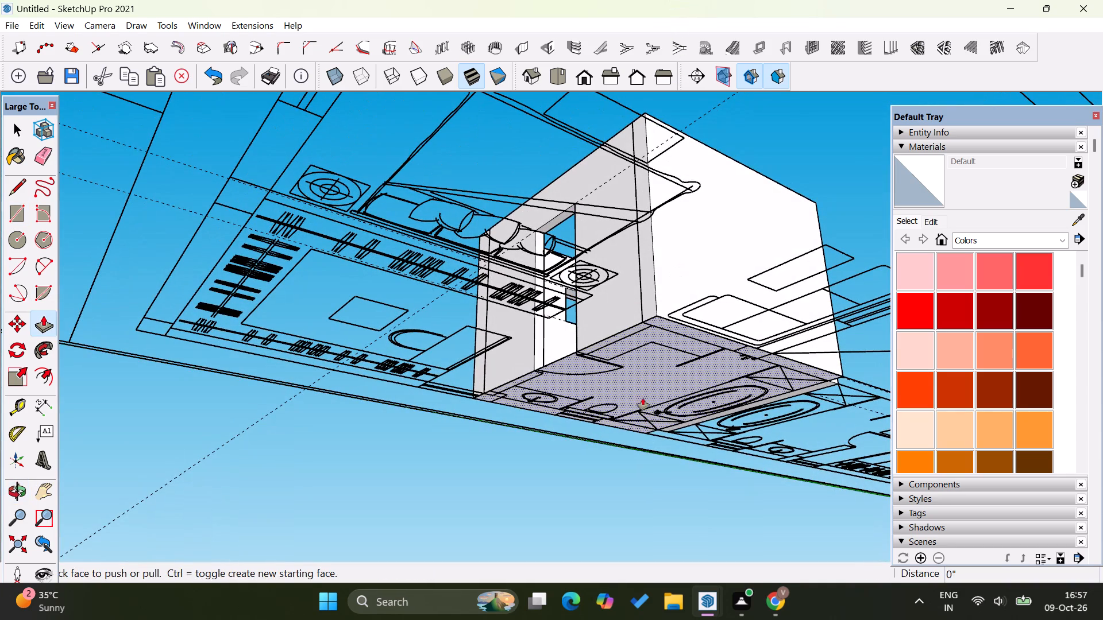
{"action": "left_click", "coordinate": [641, 387]}
{"action": "key", "text": "4"}
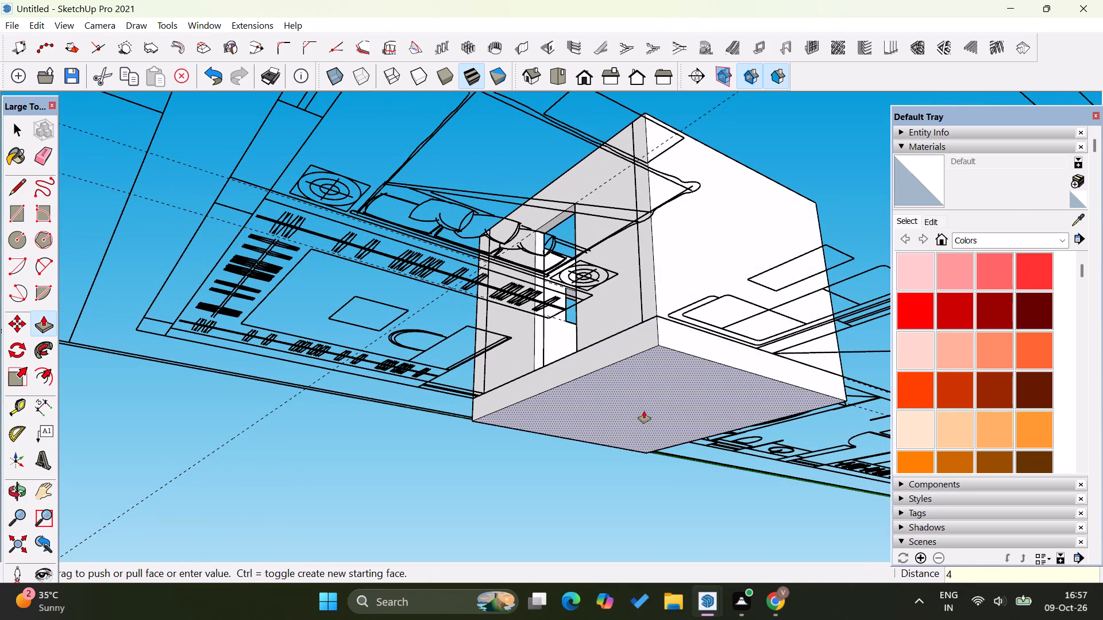
{"action": "key", "text": "Return"}
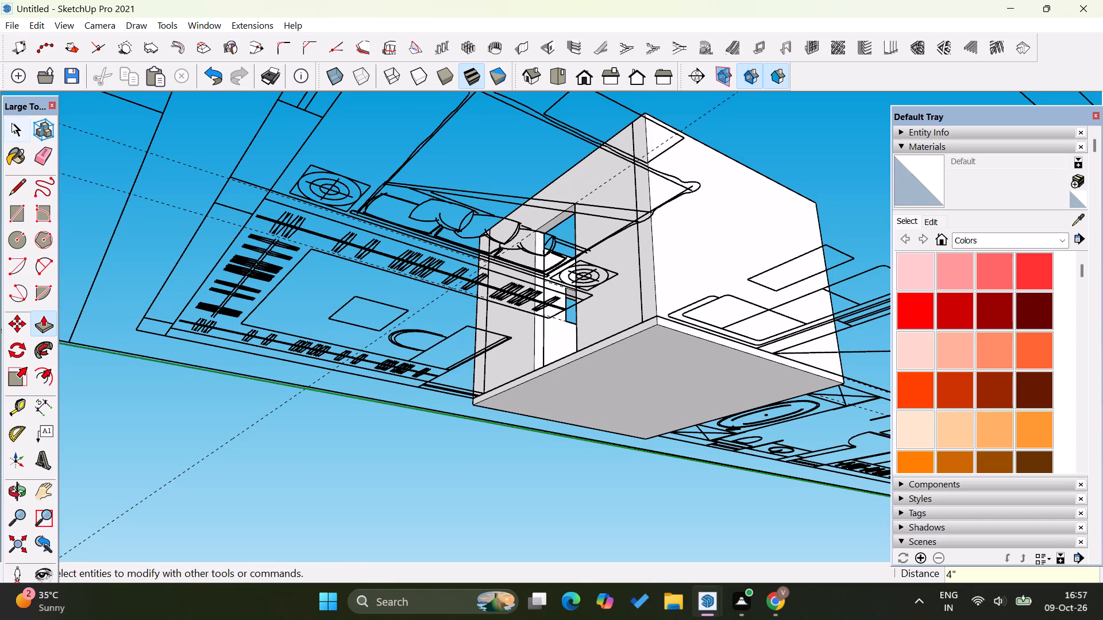
{"action": "left_click", "coordinate": [11, 123]}
Select the whole bathroom floor slab and make it a group.
{"action": "middle_click_drag", "start_coordinate": [645, 268], "coordinate": [701, 526]}
{"action": "scroll", "coordinate": [453, 183], "scroll_direction": "down", "scroll_amount": 5}
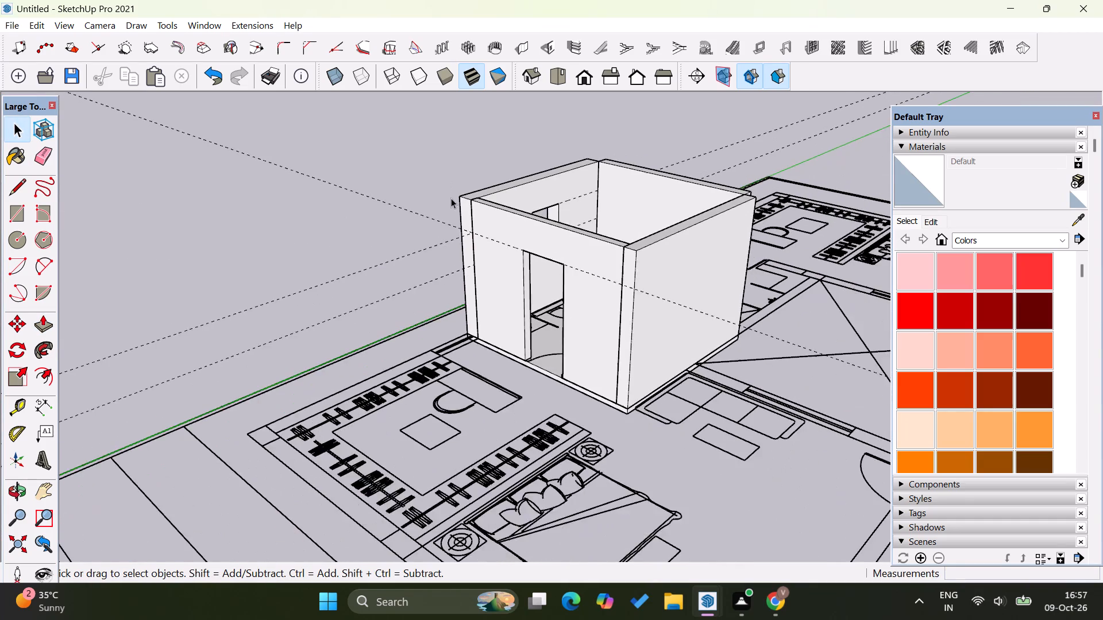
{"action": "scroll", "coordinate": [451, 198], "scroll_direction": "down", "scroll_amount": 4}
{"action": "middle_click_drag", "start_coordinate": [513, 162], "coordinate": [585, 434]}
{"action": "scroll", "coordinate": [550, 246], "scroll_direction": "up", "scroll_amount": 9}
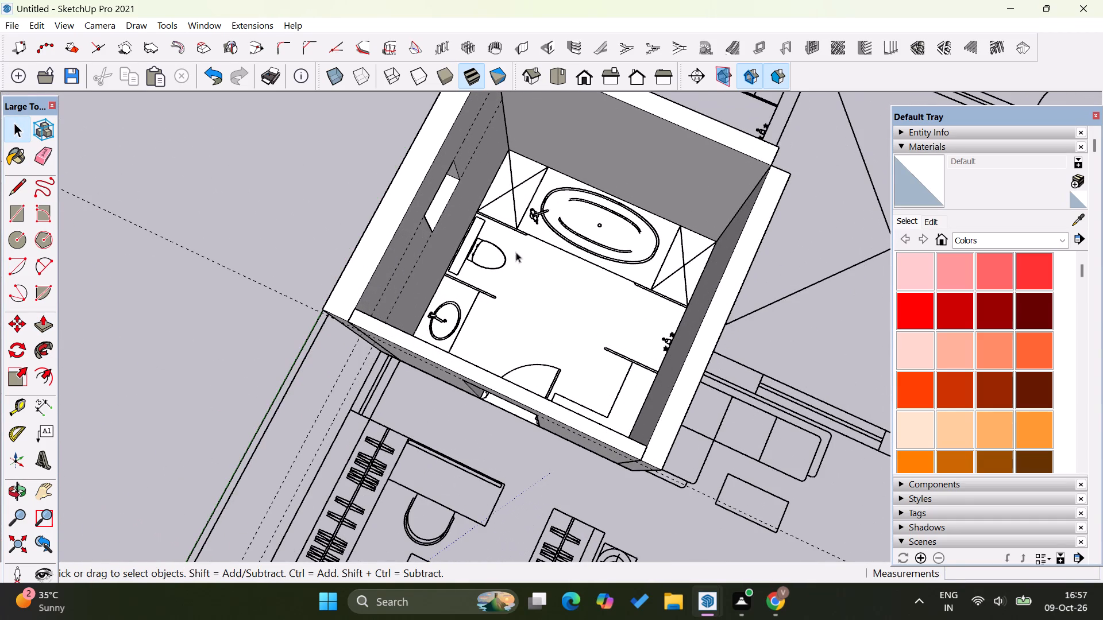
{"action": "left_click", "coordinate": [21, 133]}
{"action": "triple_click", "coordinate": [556, 315]}
{"action": "double_click", "coordinate": [556, 315]}
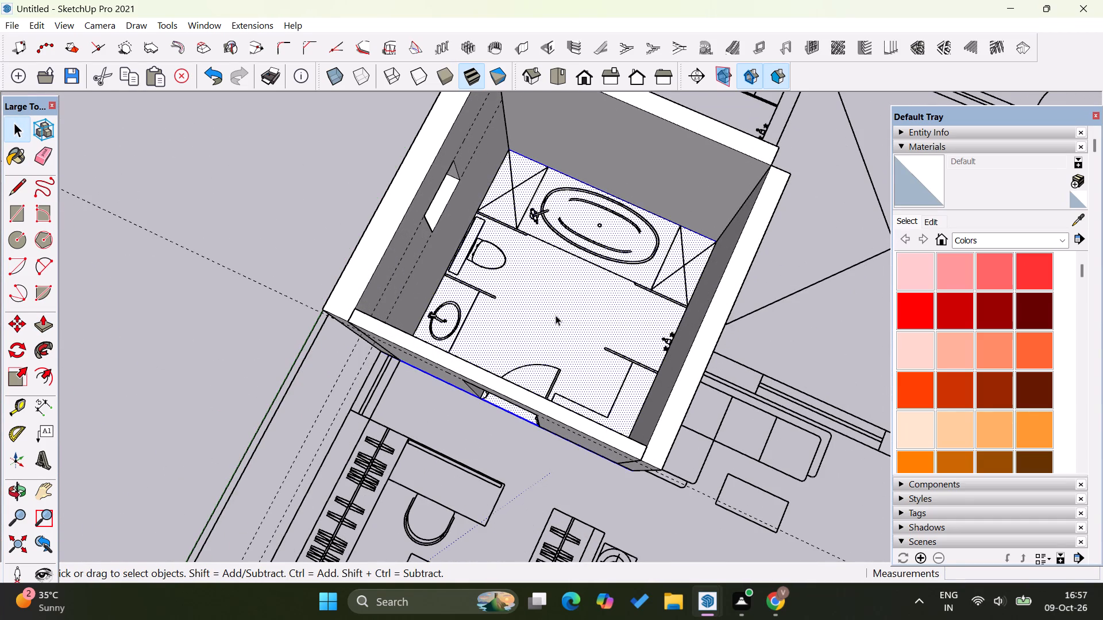
{"action": "right_click", "coordinate": [556, 315]}
{"action": "left_click", "coordinate": [600, 440]}
{"action": "scroll", "coordinate": [515, 334], "scroll_direction": "down", "scroll_amount": 15}
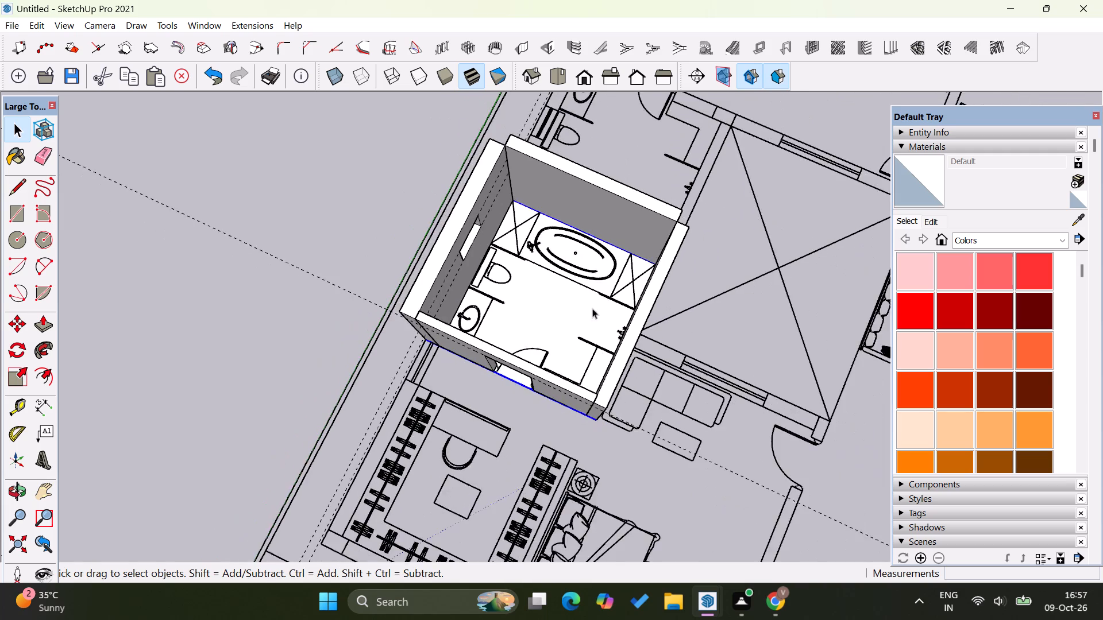
{"action": "left_click", "coordinate": [350, 122]}
Examine the bathroom interior with its floor slab, fixture layout, window opening and door opening.
{"action": "middle_click_drag", "start_coordinate": [596, 239], "coordinate": [668, 129]}
{"action": "middle_click", "coordinate": [668, 129]}
{"action": "scroll", "coordinate": [554, 310], "scroll_direction": "up", "scroll_amount": 8}
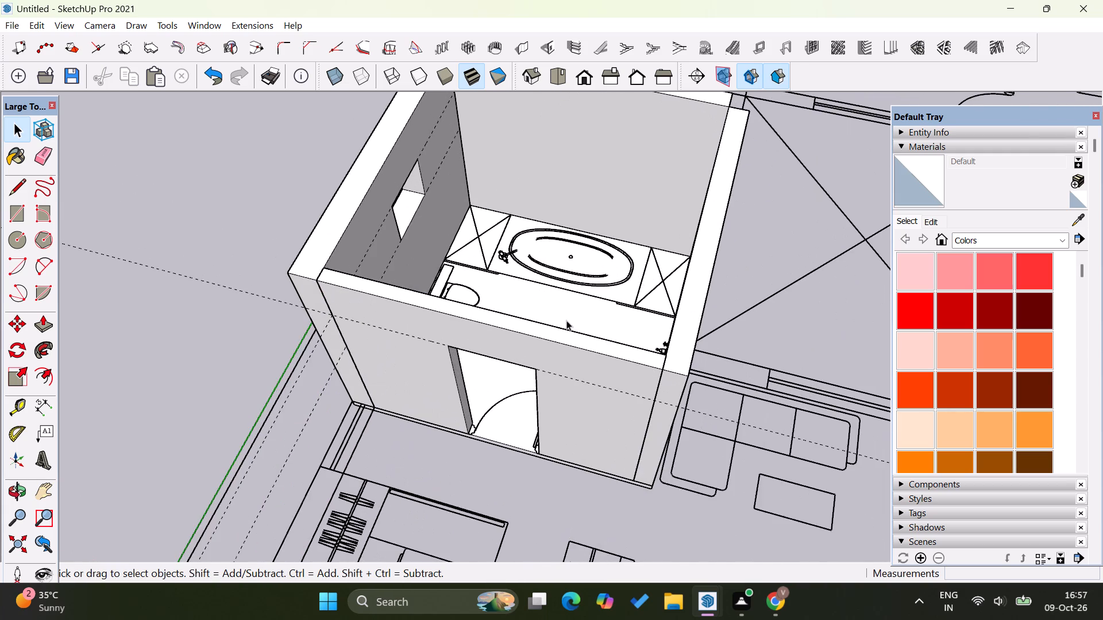
{"action": "scroll", "coordinate": [566, 321], "scroll_direction": "down", "scroll_amount": 4}
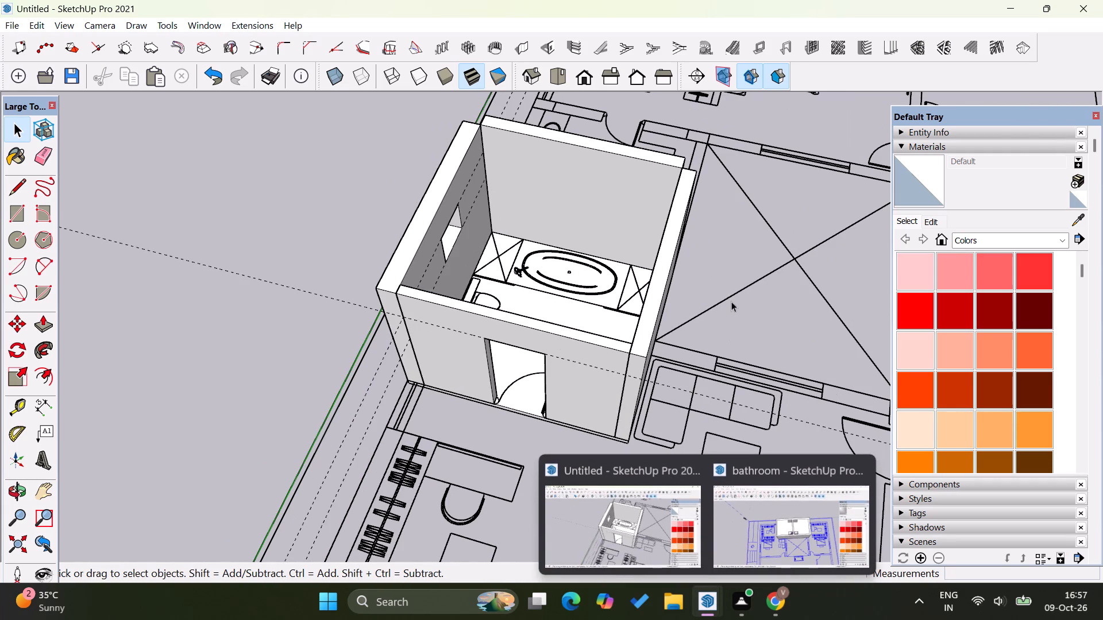
{"action": "left_click", "coordinate": [754, 324]}
{"action": "scroll", "coordinate": [467, 272], "scroll_direction": "up", "scroll_amount": 3}
{"action": "middle_click_drag", "start_coordinate": [668, 353], "coordinate": [659, 356]}
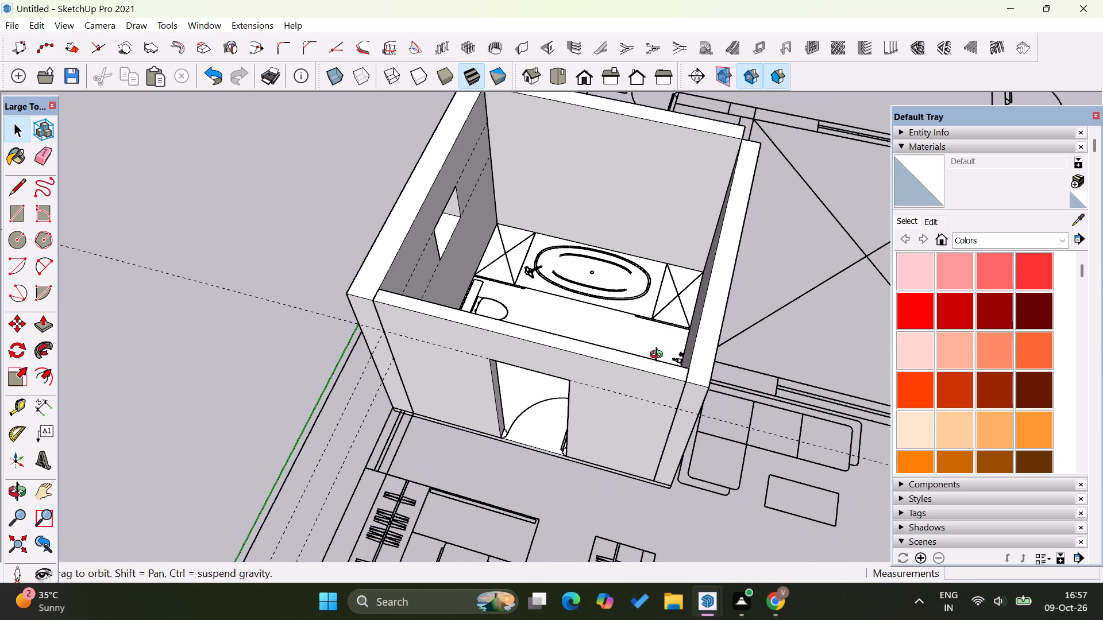
{"action": "middle_click_drag", "start_coordinate": [659, 356], "coordinate": [542, 365]}
{"action": "scroll", "coordinate": [542, 365], "scroll_direction": "up", "scroll_amount": 1}
{"action": "scroll", "coordinate": [487, 230], "scroll_direction": "up", "scroll_amount": 7}
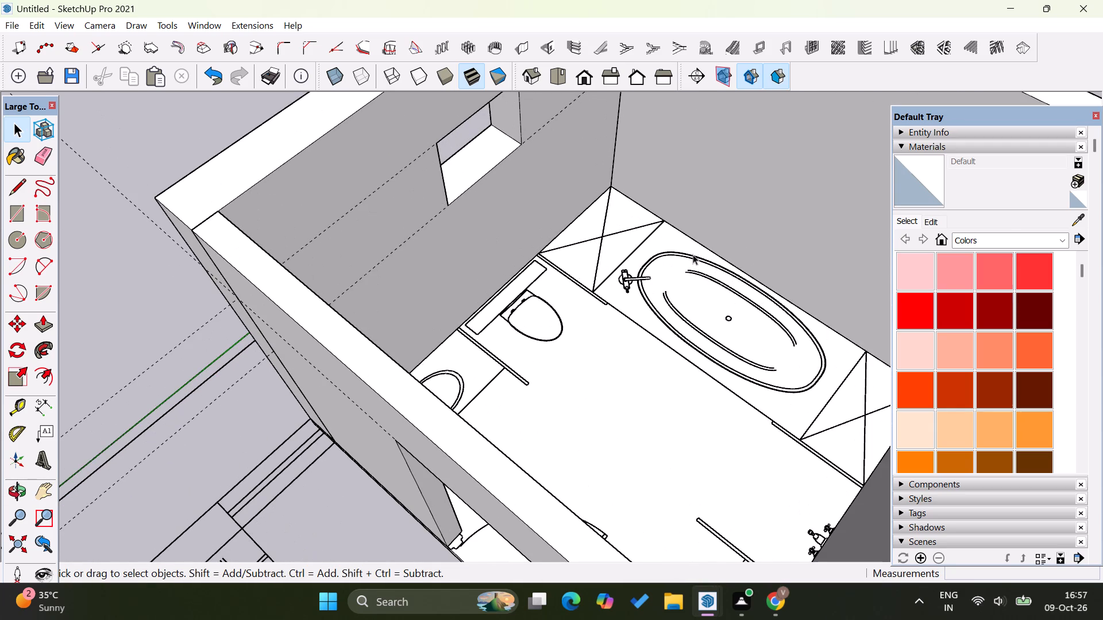
{"action": "scroll", "coordinate": [683, 333], "scroll_direction": "down", "scroll_amount": 9}
Place a horizontal guide line on the interior face of the window wall, 4'6" above the floor edge behind the washbasin.
{"action": "middle_click_drag", "start_coordinate": [724, 365], "coordinate": [534, 375]}
{"action": "scroll", "coordinate": [597, 243], "scroll_direction": "up", "scroll_amount": 7}
{"action": "left_click", "coordinate": [557, 321]}
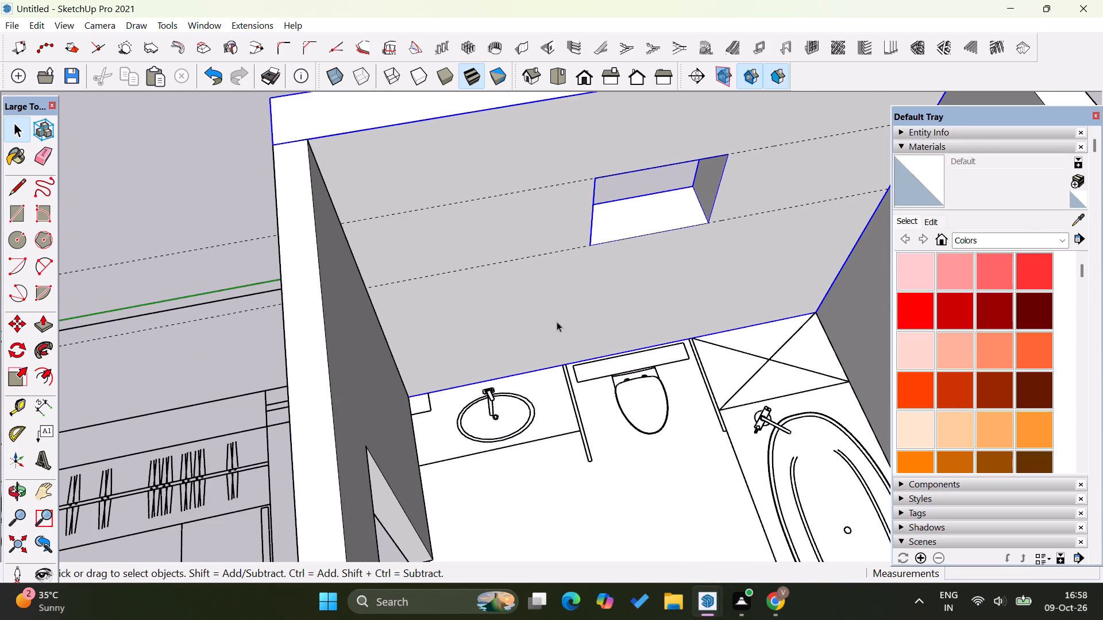
{"action": "double_click", "coordinate": [557, 321]}
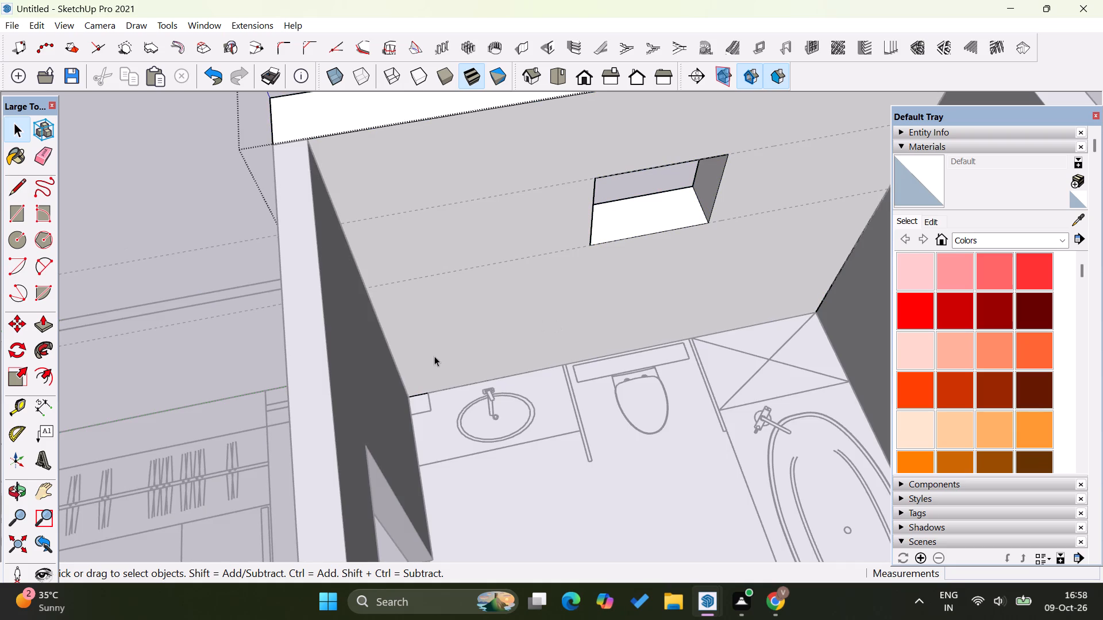
{"action": "left_click", "coordinate": [215, 302]}
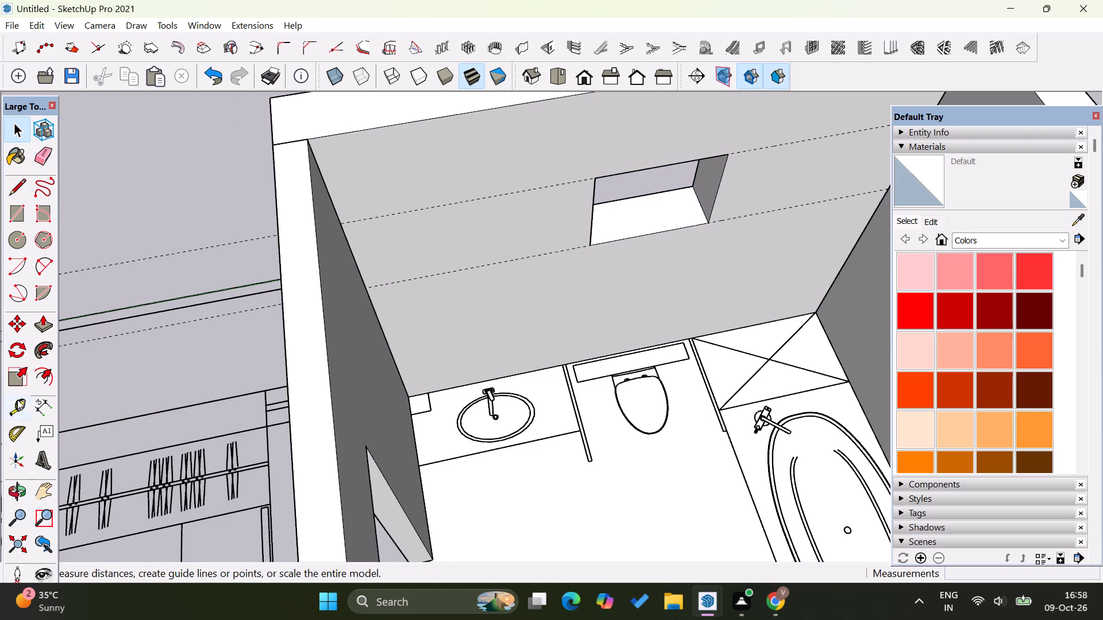
{"action": "left_click", "coordinate": [18, 401]}
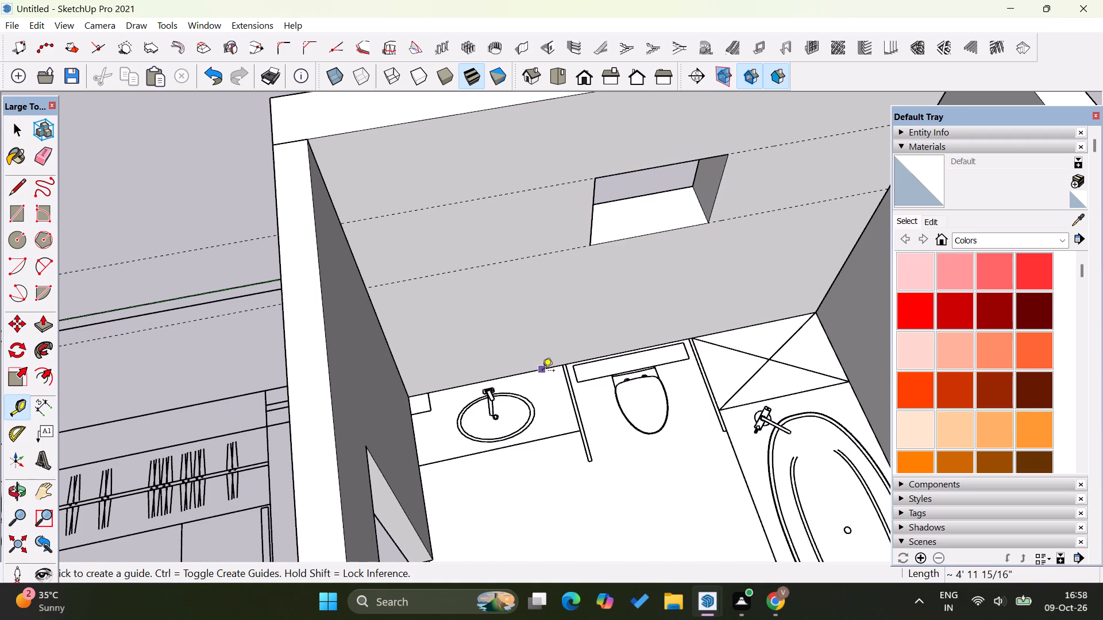
{"action": "left_click", "coordinate": [542, 371]}
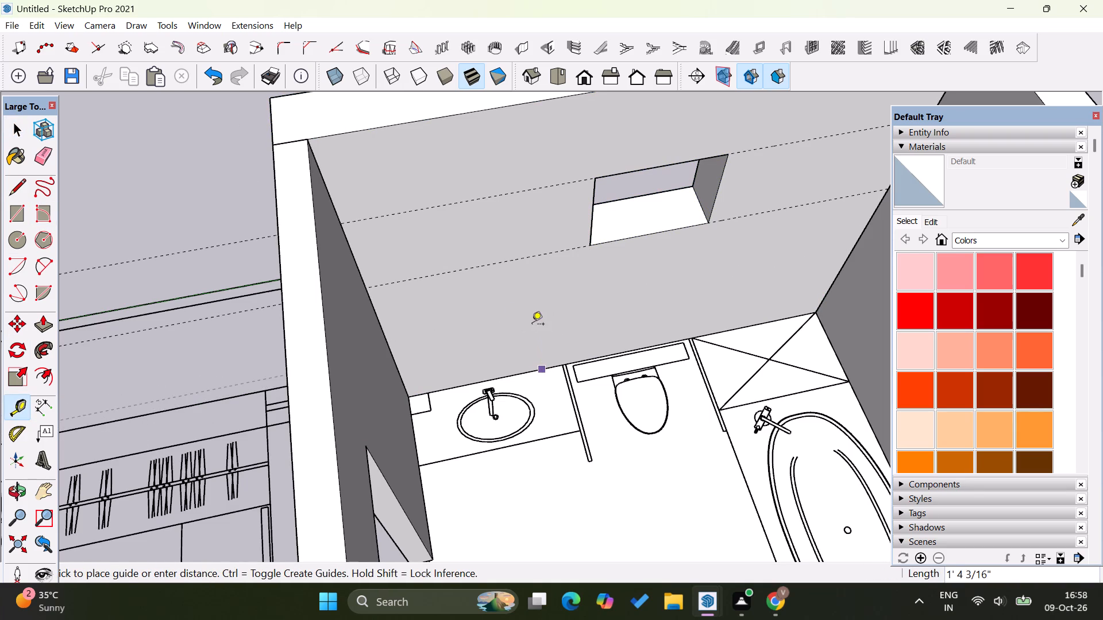
{"action": "type", "text": "4'6"}
{"action": "key", "text": "Return"}
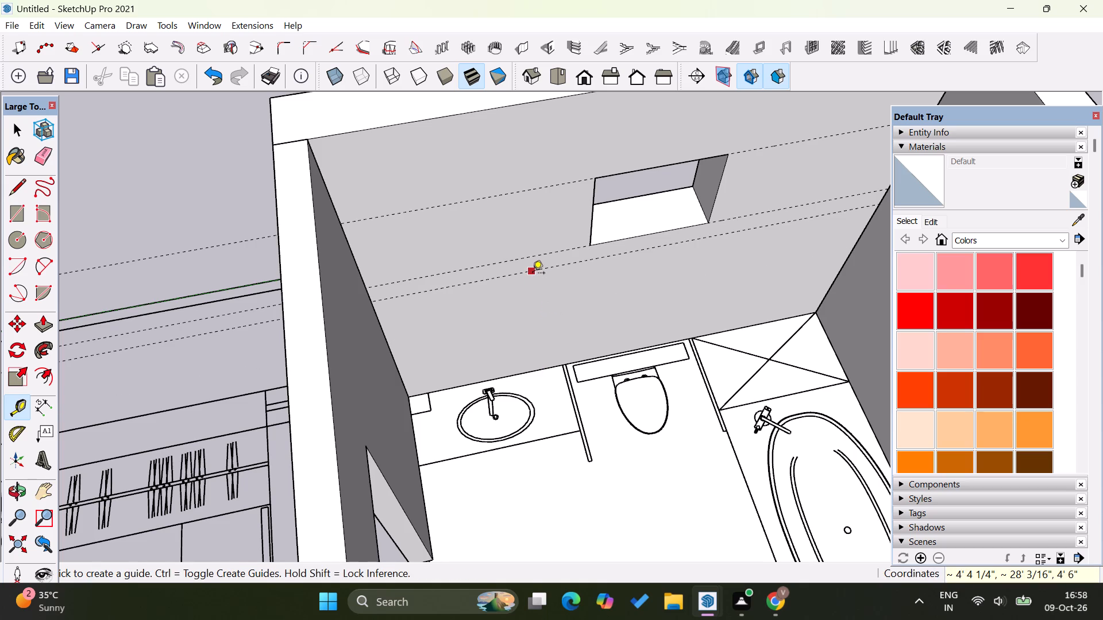
Place a second horizontal guide line 6" below the 4'6" guide on the window wall.
{"action": "left_click", "coordinate": [533, 274]}
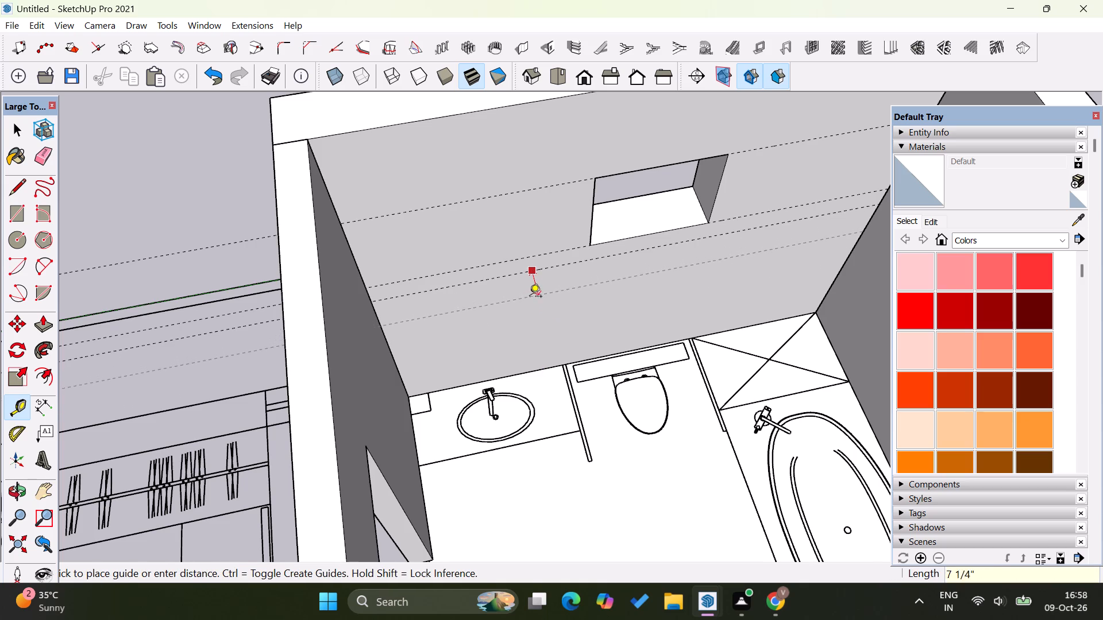
{"action": "scroll", "coordinate": [519, 293], "scroll_direction": "up", "scroll_amount": 3}
{"action": "key", "text": "6"}
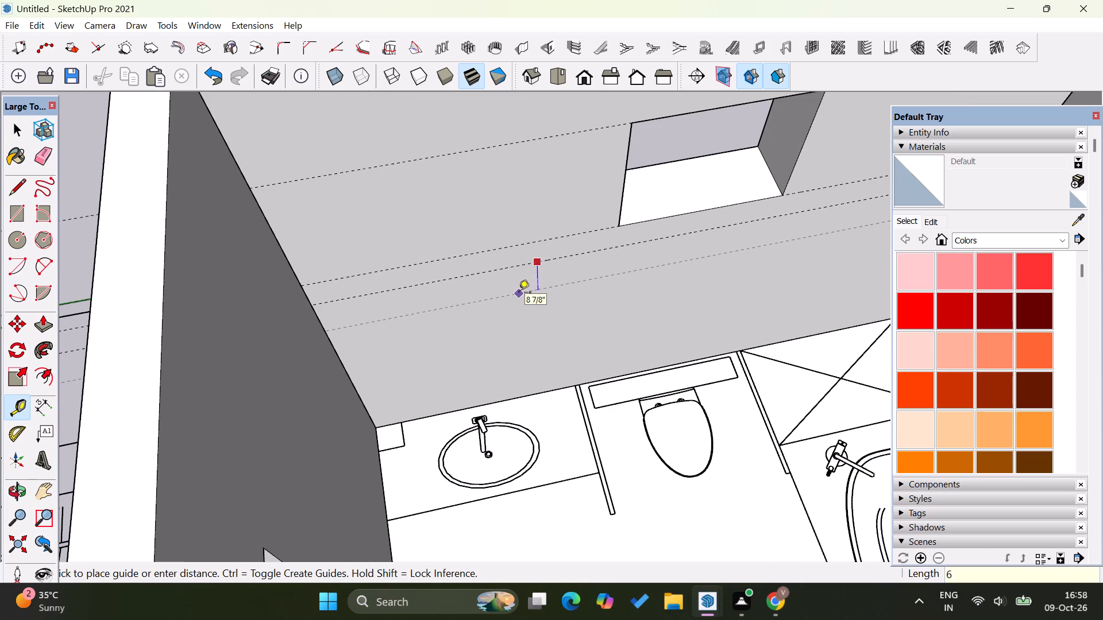
{"action": "key", "text": "Return"}
{"action": "key", "text": "Escape"}
{"action": "key", "text": "Escape"}
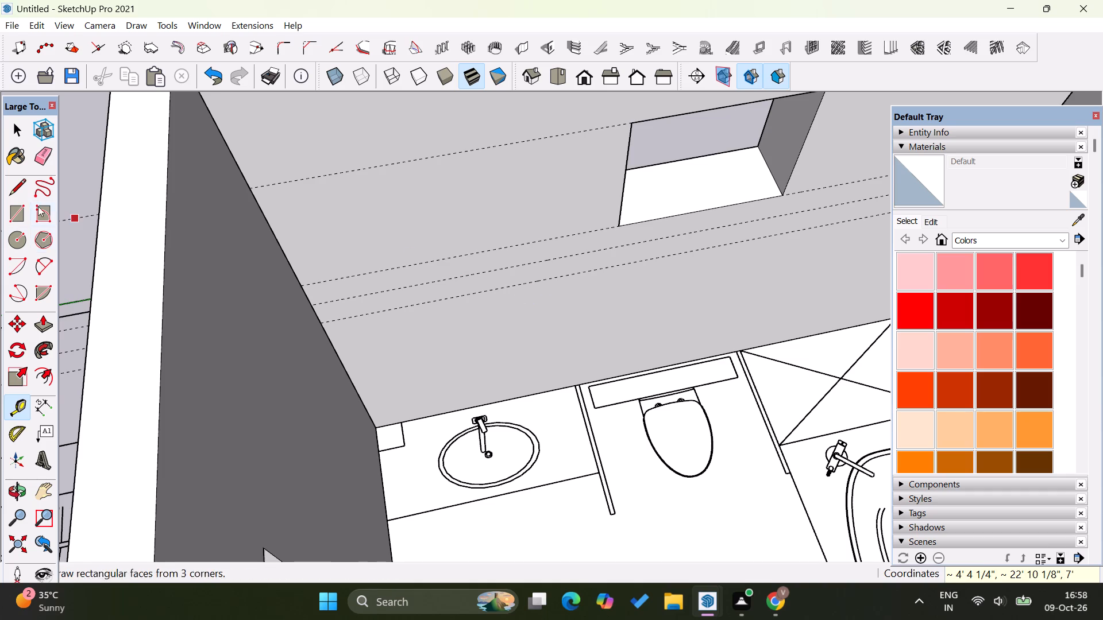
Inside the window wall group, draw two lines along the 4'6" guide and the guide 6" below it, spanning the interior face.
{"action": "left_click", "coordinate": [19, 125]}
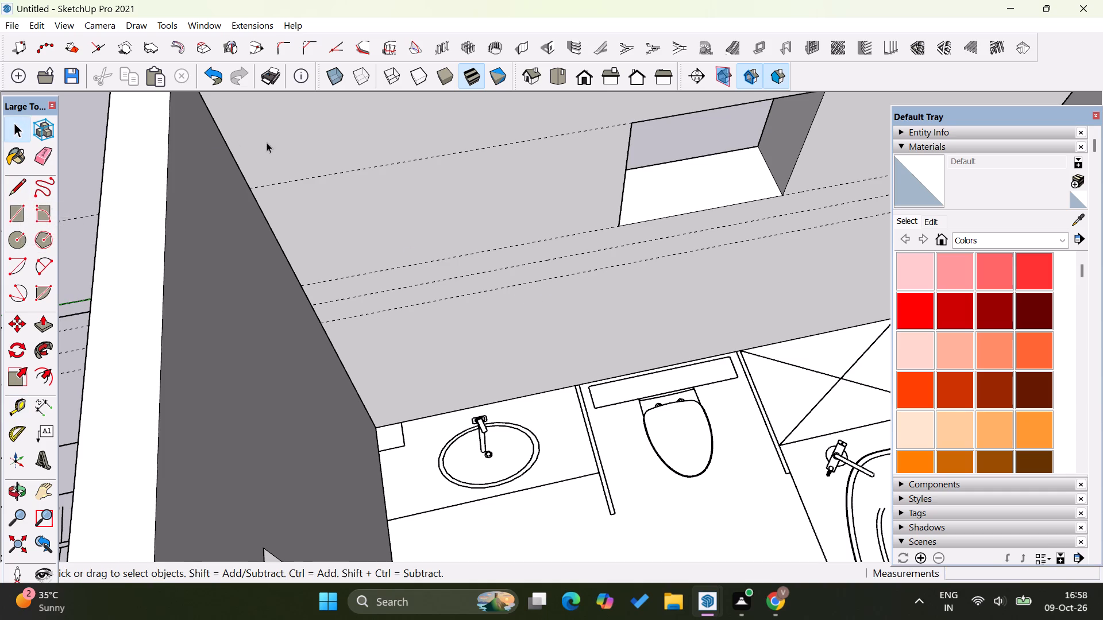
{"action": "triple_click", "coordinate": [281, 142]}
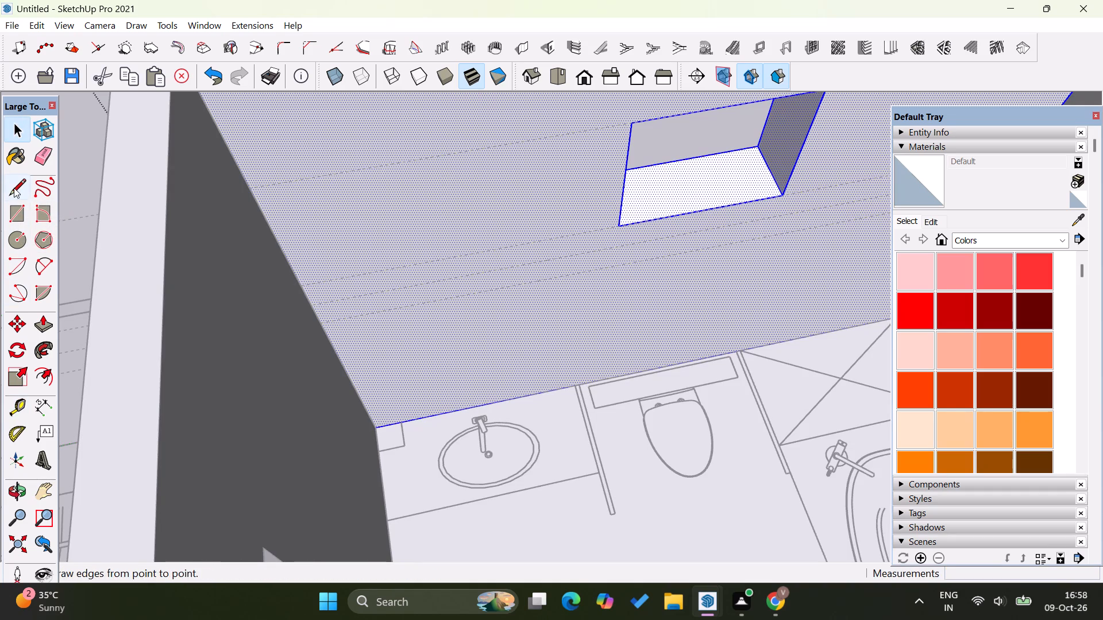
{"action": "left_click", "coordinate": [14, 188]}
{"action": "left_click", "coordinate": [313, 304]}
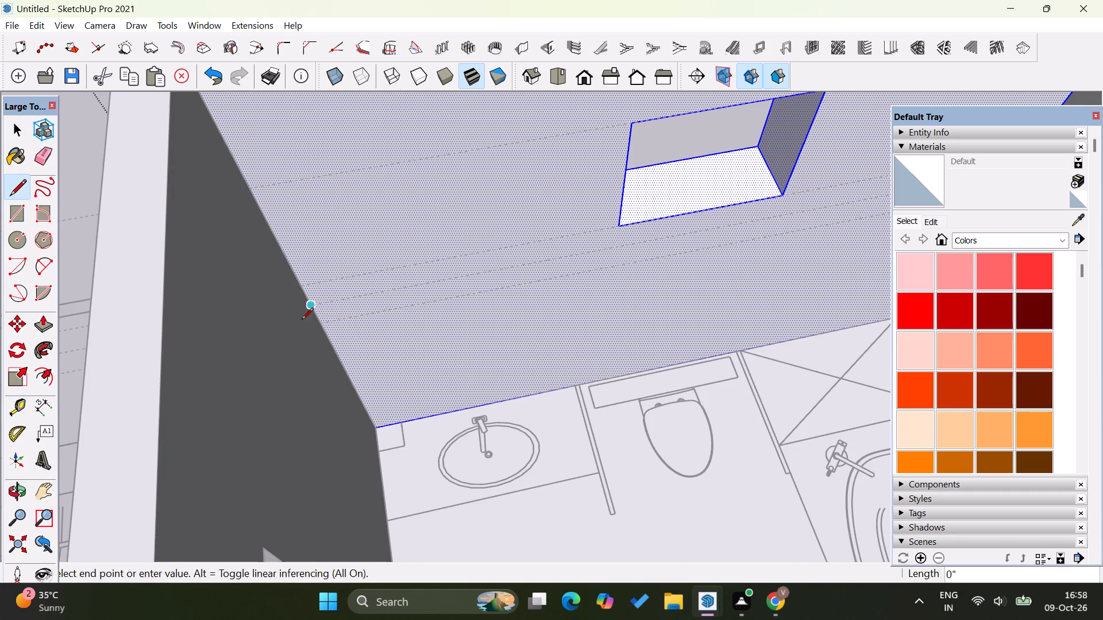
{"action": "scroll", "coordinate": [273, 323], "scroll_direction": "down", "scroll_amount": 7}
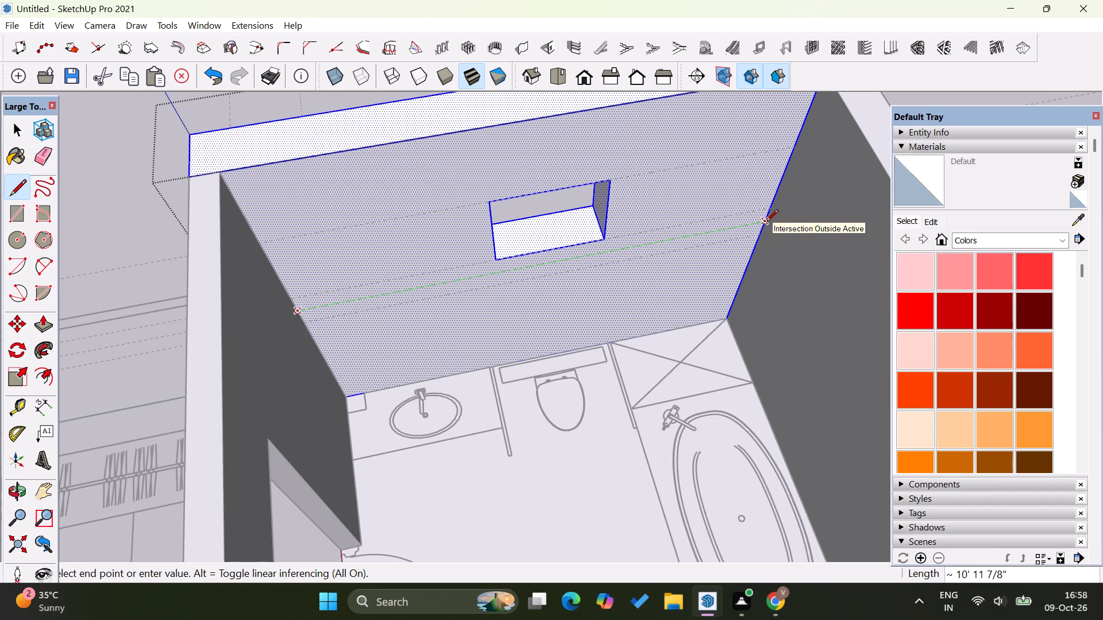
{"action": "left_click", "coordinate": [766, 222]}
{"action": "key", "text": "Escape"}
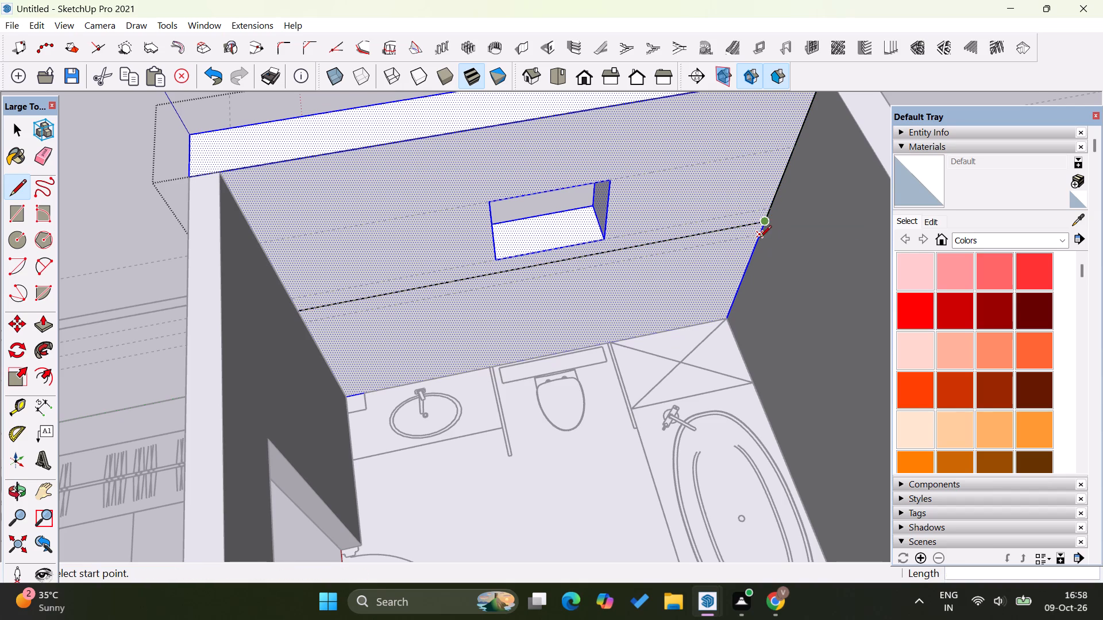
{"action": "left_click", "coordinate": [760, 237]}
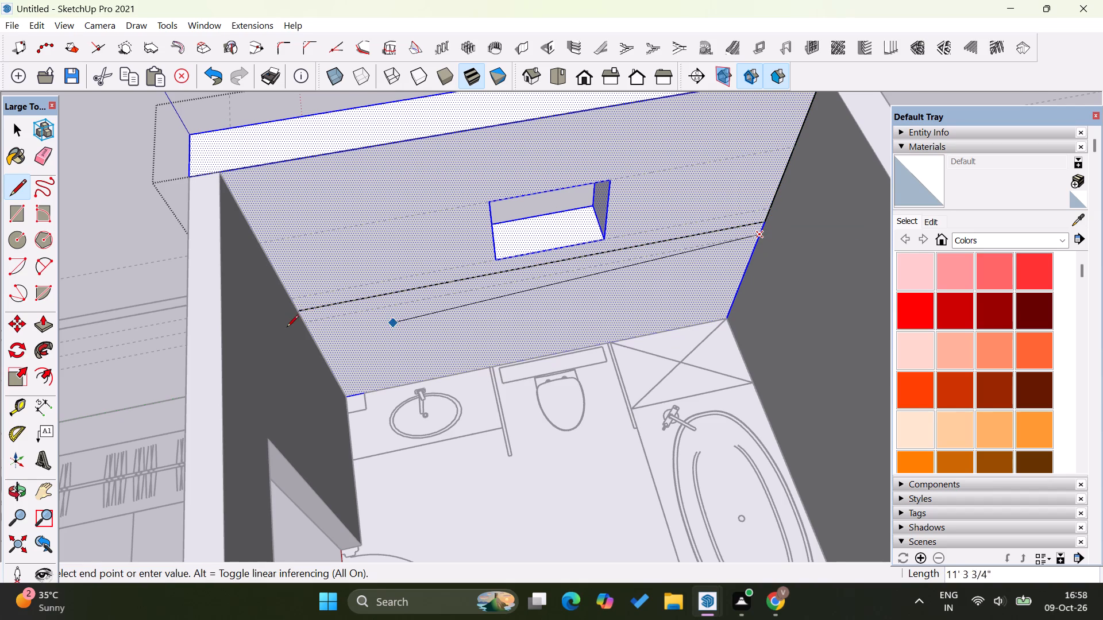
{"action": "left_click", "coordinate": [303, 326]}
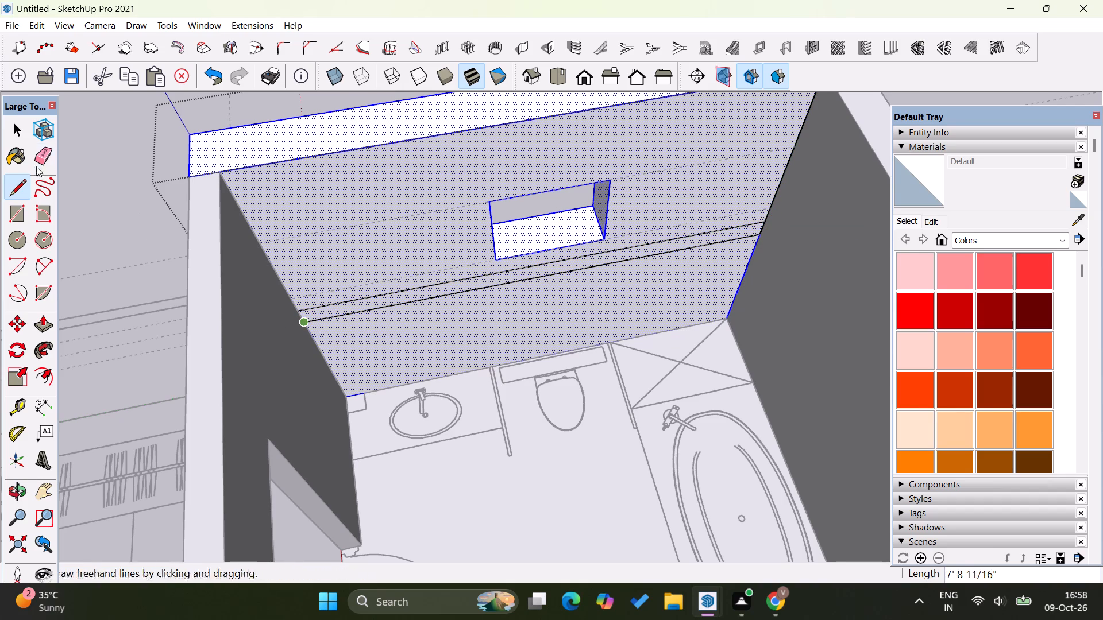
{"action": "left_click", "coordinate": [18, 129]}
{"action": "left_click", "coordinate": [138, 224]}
Examine the narrow band outlined across the window wall's interior face above the washbasin and toilet.
{"action": "double_click", "coordinate": [374, 315]}
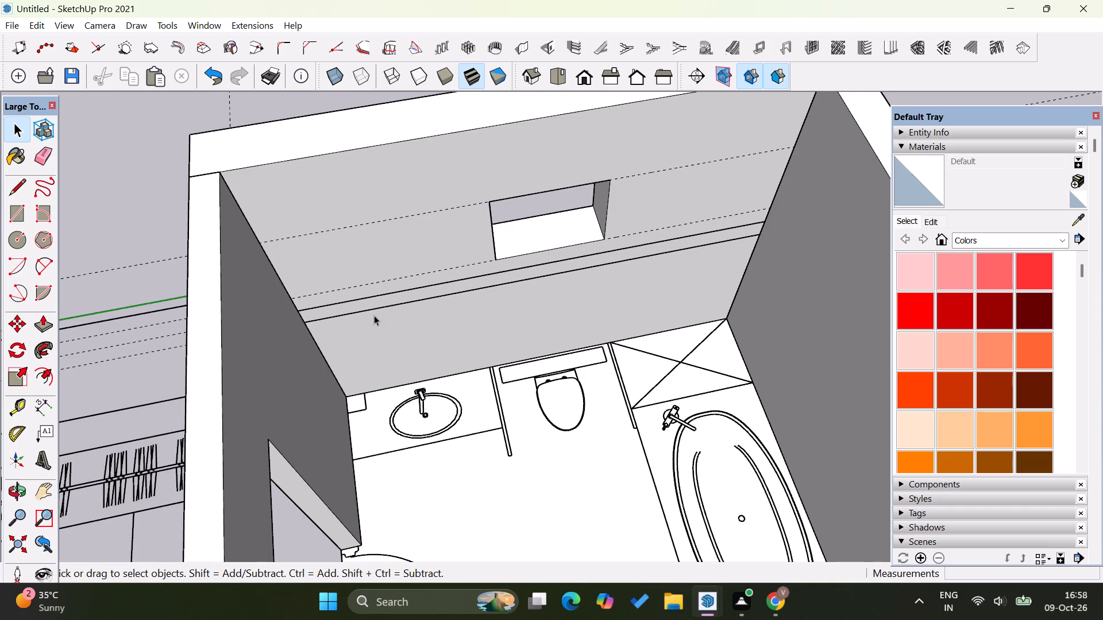
{"action": "left_click", "coordinate": [371, 310]}
{"action": "left_click", "coordinate": [381, 346]}
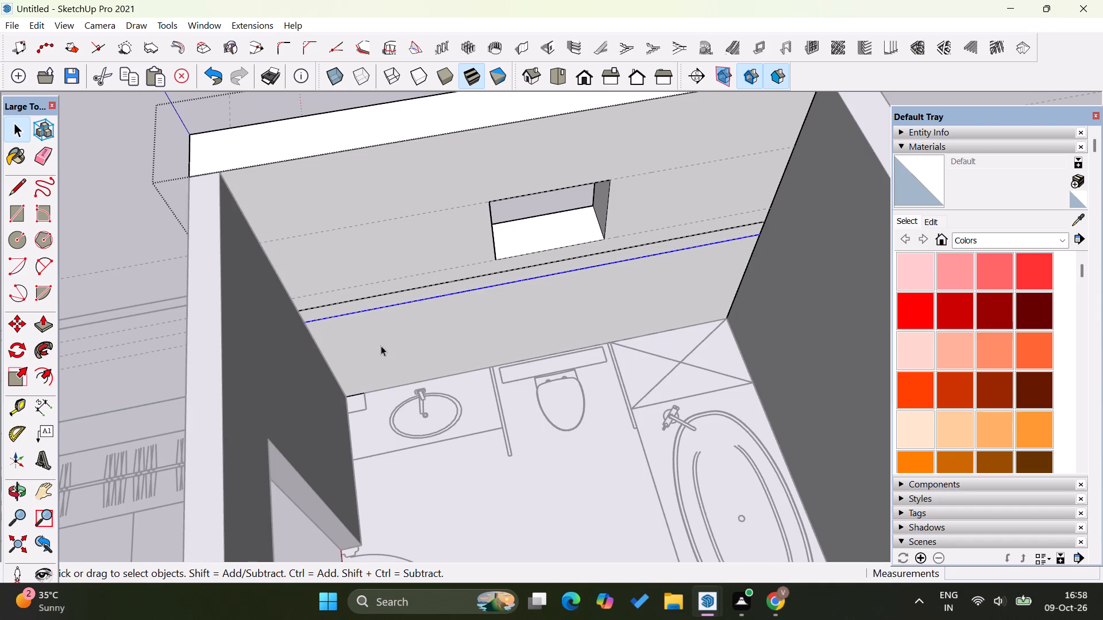
{"action": "left_click", "coordinate": [131, 234]}
{"action": "middle_click_drag", "start_coordinate": [291, 390], "coordinate": [702, 386]}
{"action": "middle_click", "coordinate": [736, 377]}
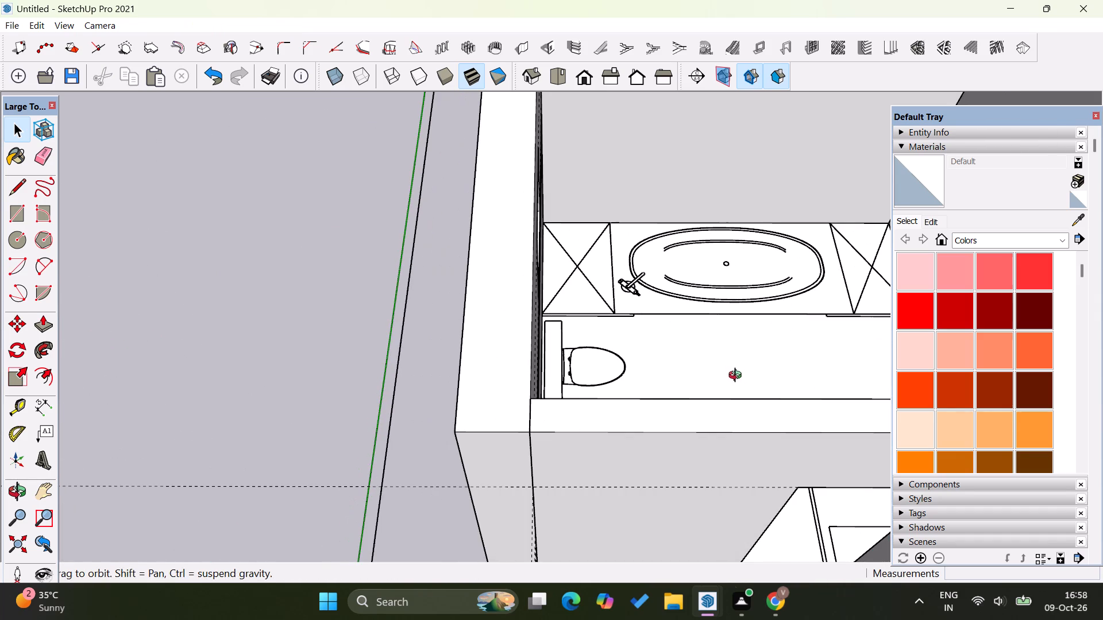
{"action": "middle_click_drag", "start_coordinate": [673, 404], "coordinate": [576, 405]}
{"action": "middle_click_drag", "start_coordinate": [501, 405], "coordinate": [414, 404]}
{"action": "middle_click_drag", "start_coordinate": [394, 402], "coordinate": [386, 402]}
{"action": "middle_click_drag", "start_coordinate": [738, 401], "coordinate": [662, 427]}
{"action": "middle_click_drag", "start_coordinate": [612, 435], "coordinate": [529, 435]}
{"action": "middle_click", "coordinate": [415, 432]}
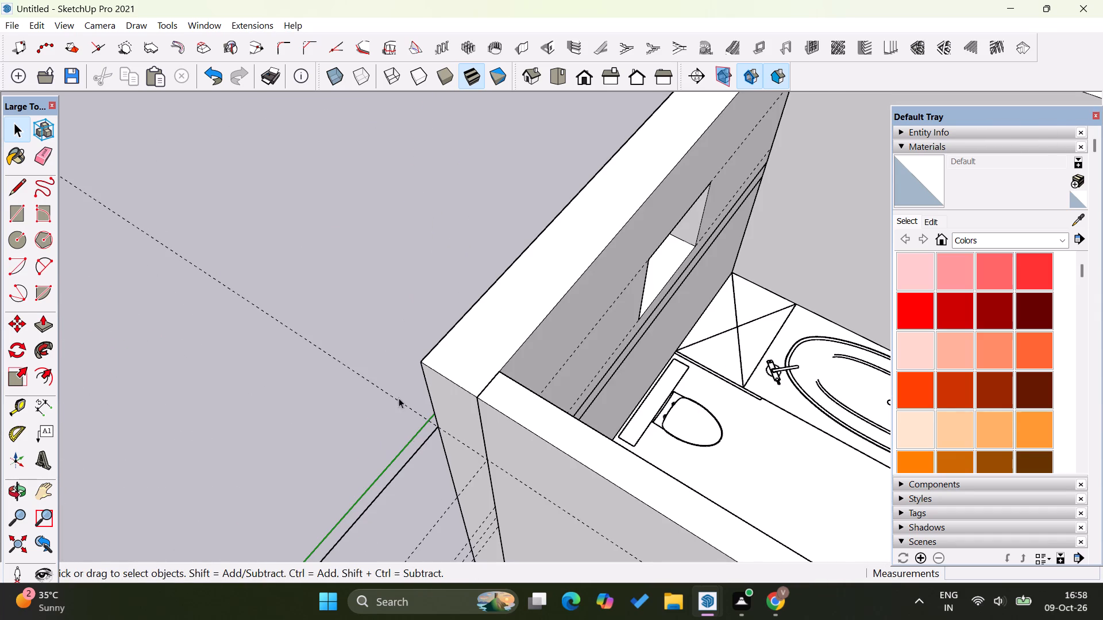
{"action": "scroll", "coordinate": [423, 265], "scroll_direction": "down", "scroll_amount": 9}
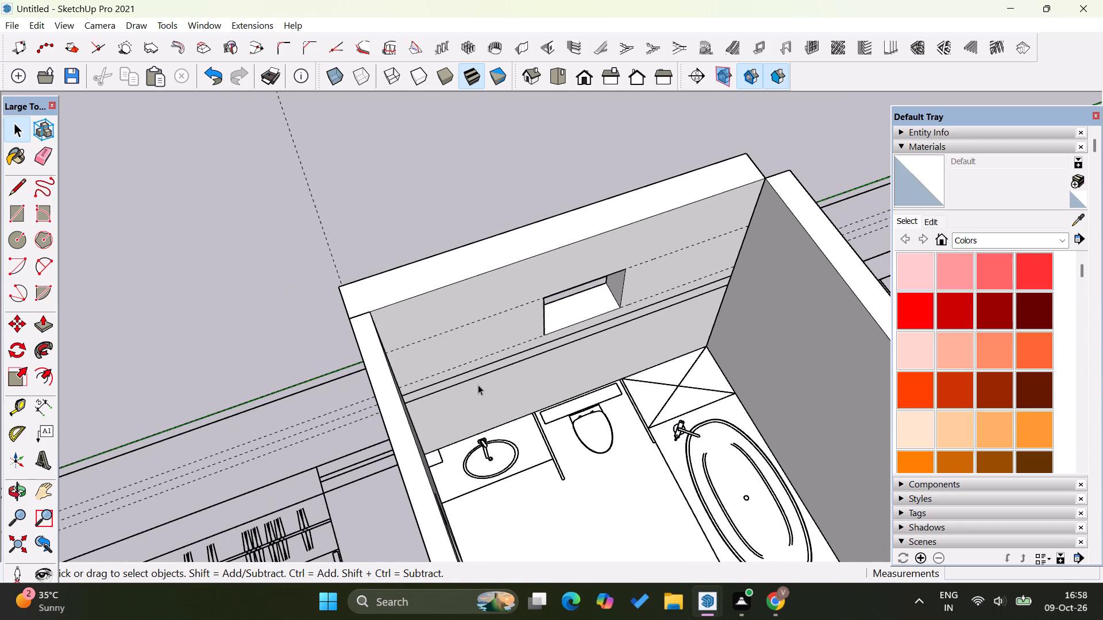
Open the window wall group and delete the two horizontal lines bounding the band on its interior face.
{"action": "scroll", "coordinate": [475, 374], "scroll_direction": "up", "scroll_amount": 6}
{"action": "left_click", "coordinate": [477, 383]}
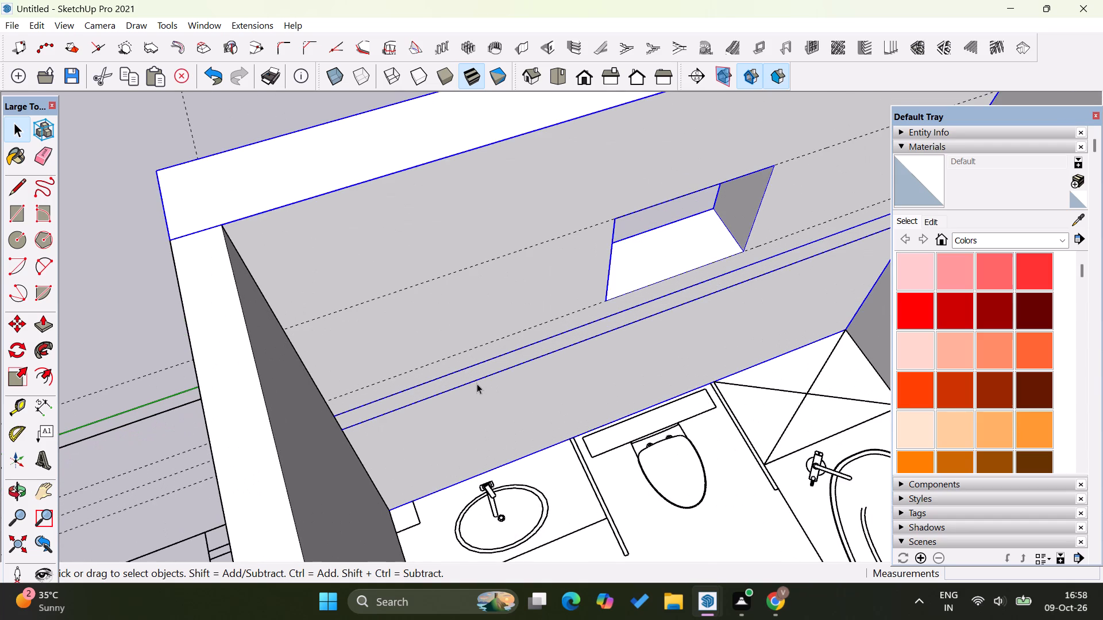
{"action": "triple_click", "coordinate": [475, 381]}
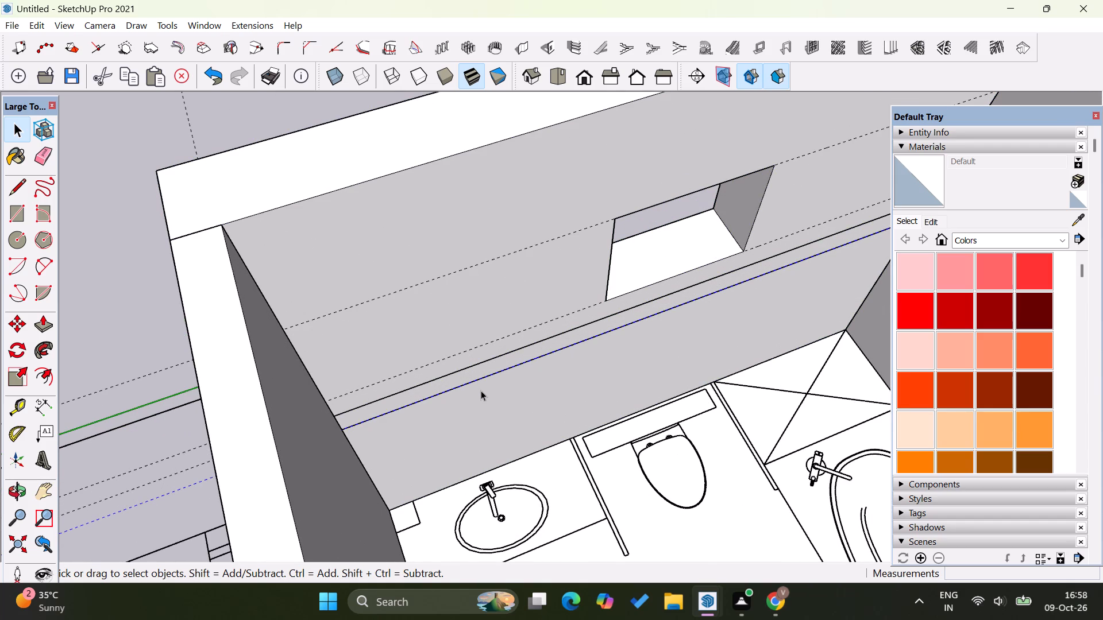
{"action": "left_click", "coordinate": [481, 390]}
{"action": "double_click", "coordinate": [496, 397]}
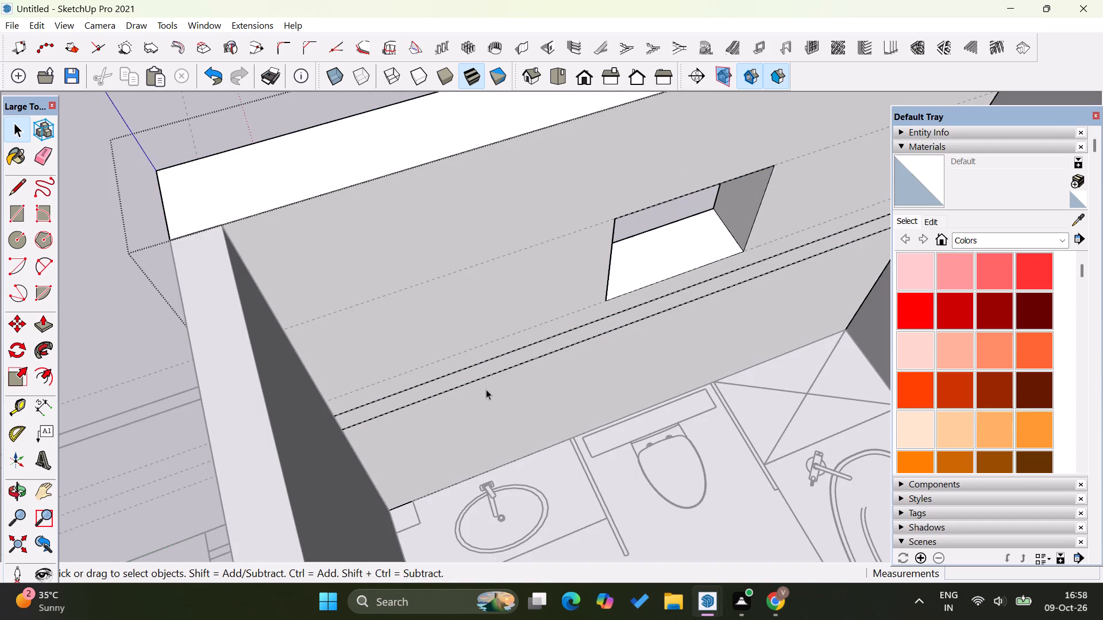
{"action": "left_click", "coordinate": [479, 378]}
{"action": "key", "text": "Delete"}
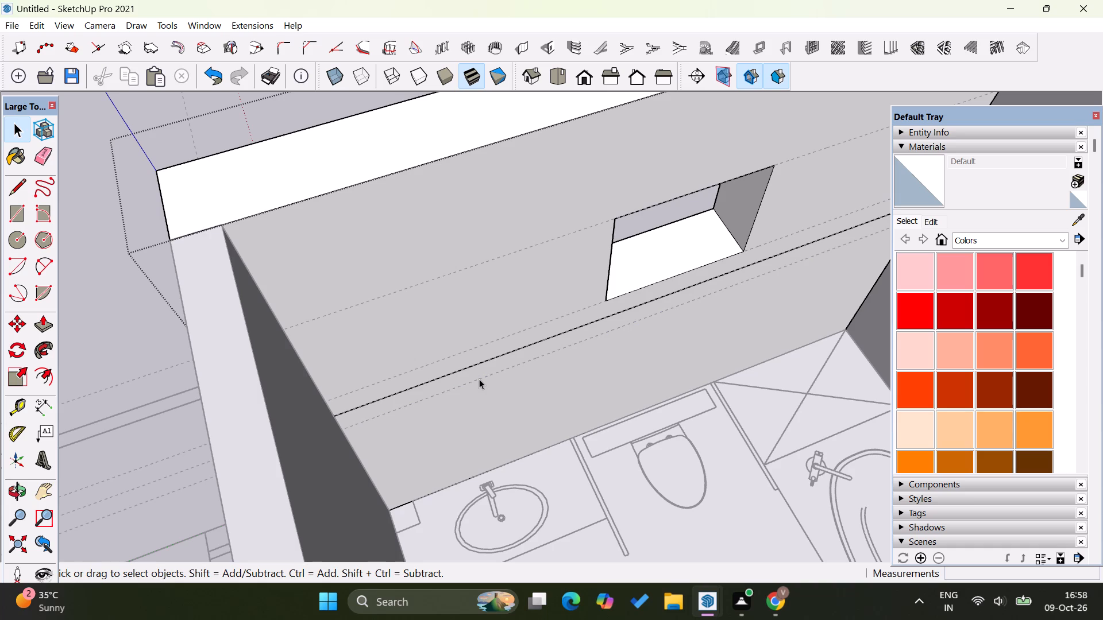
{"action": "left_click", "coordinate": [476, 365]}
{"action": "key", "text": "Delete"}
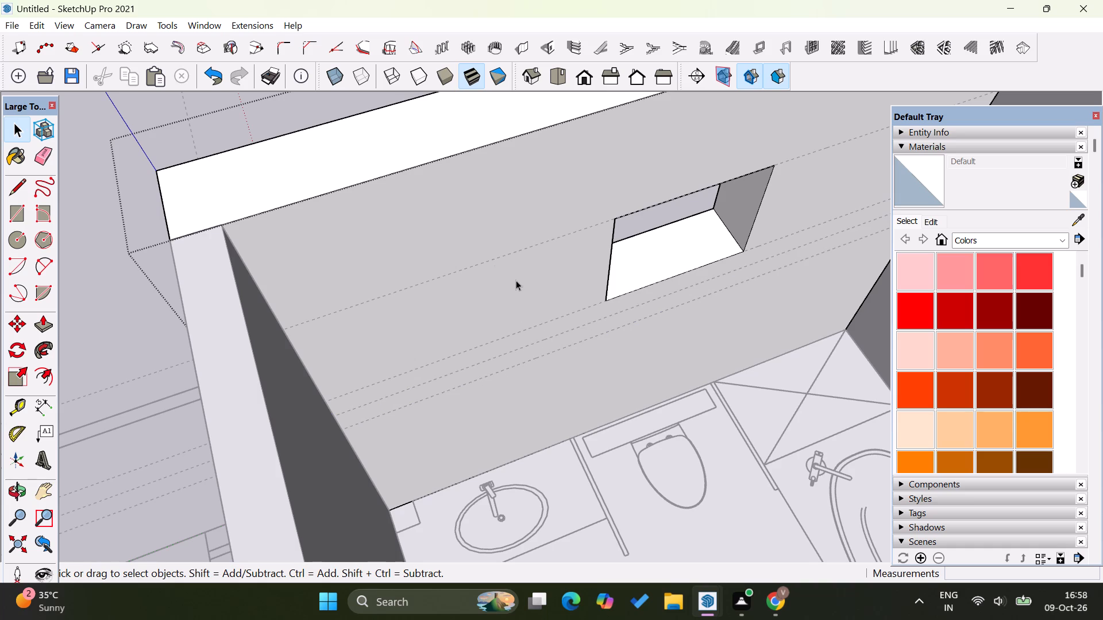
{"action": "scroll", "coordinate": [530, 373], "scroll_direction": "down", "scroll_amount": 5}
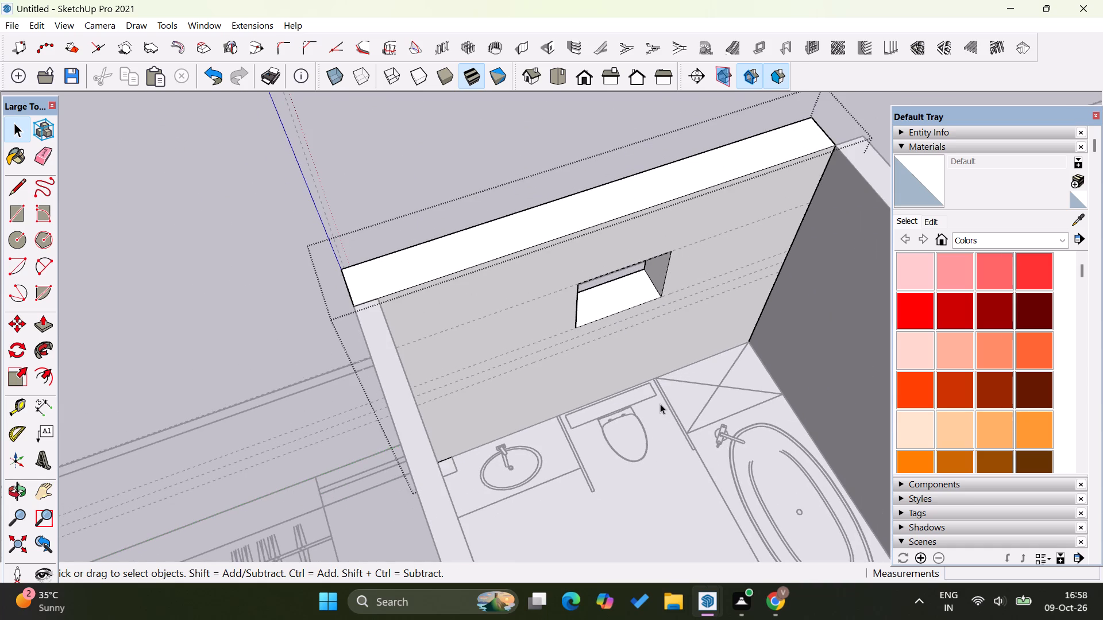
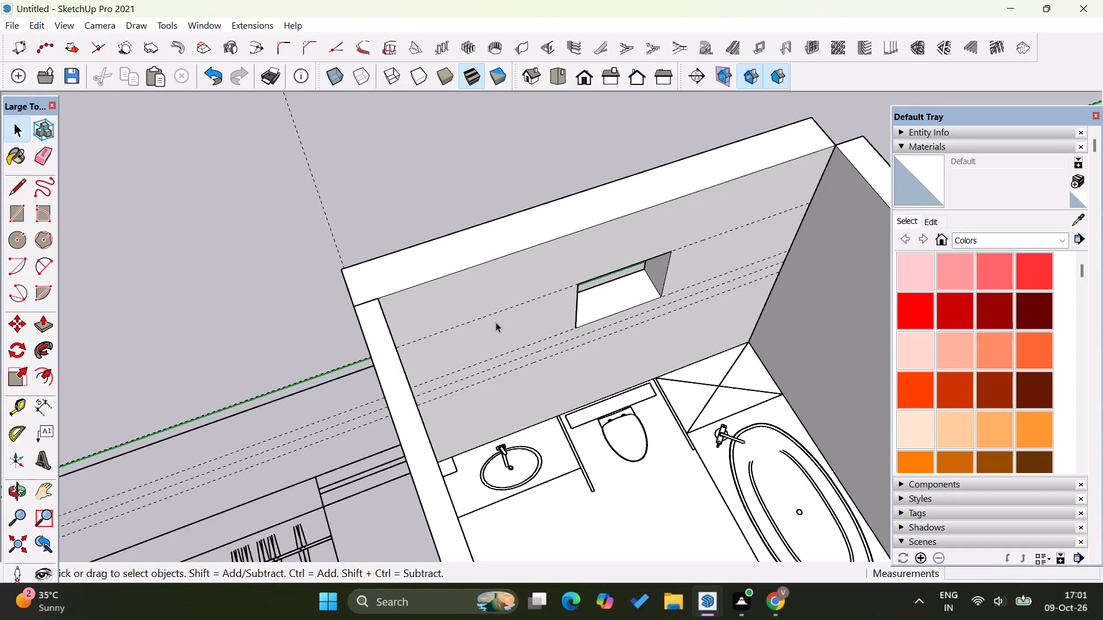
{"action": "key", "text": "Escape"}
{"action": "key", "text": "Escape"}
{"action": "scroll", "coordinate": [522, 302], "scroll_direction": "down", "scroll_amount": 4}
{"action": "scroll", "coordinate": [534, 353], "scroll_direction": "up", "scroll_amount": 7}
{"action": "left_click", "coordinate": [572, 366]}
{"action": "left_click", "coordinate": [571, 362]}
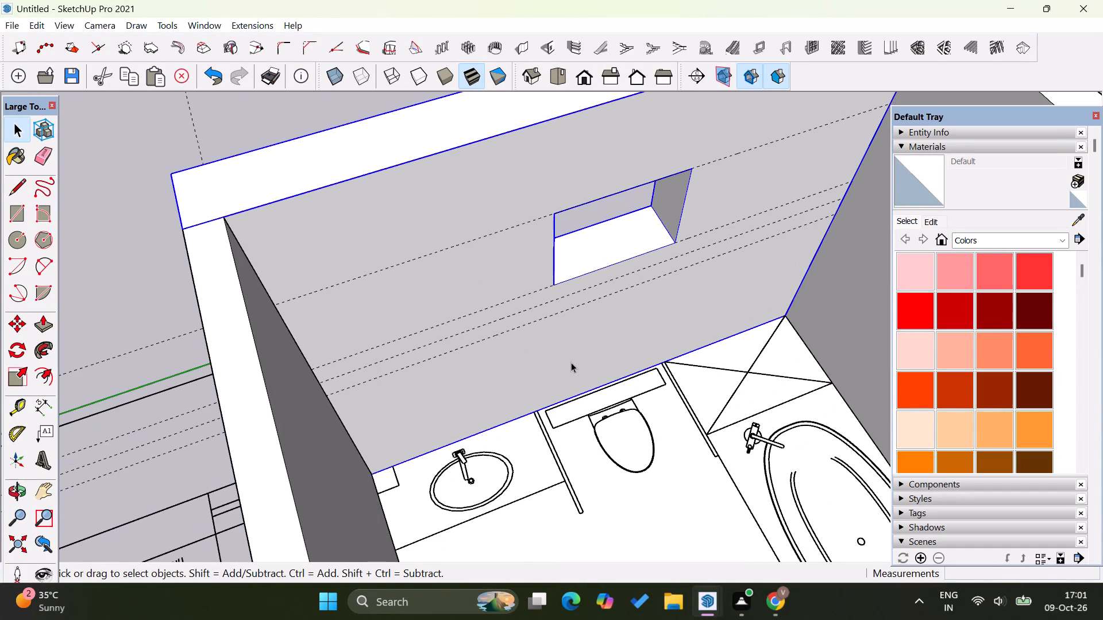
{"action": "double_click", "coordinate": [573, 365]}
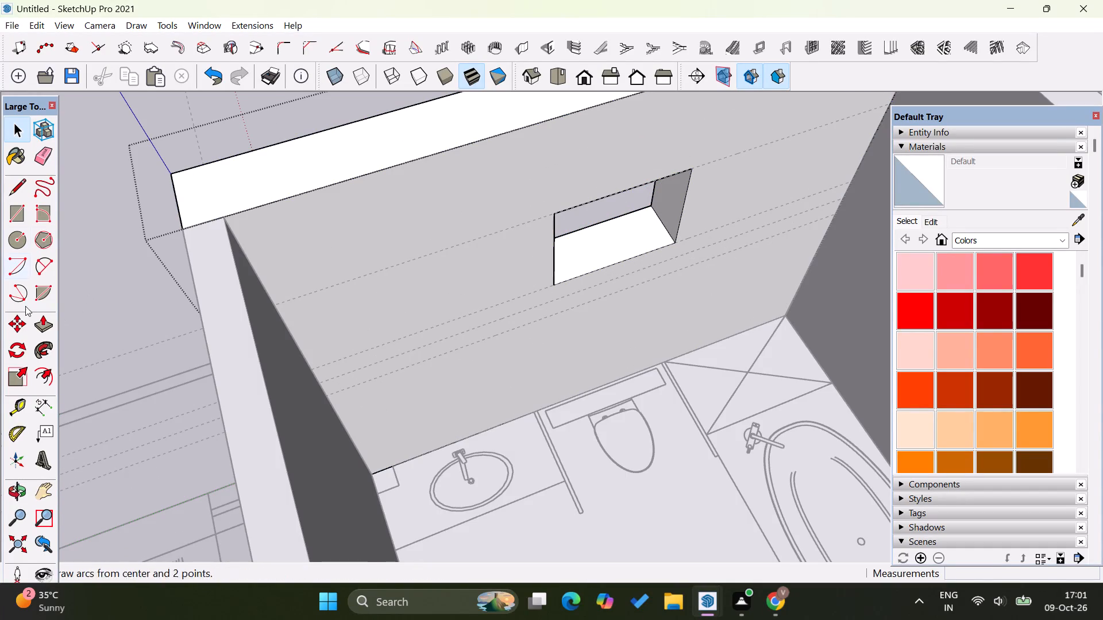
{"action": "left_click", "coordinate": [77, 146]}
Hide the side wall group that contains the door opening, beside the washbasin.
{"action": "scroll", "coordinate": [418, 255], "scroll_direction": "down", "scroll_amount": 12}
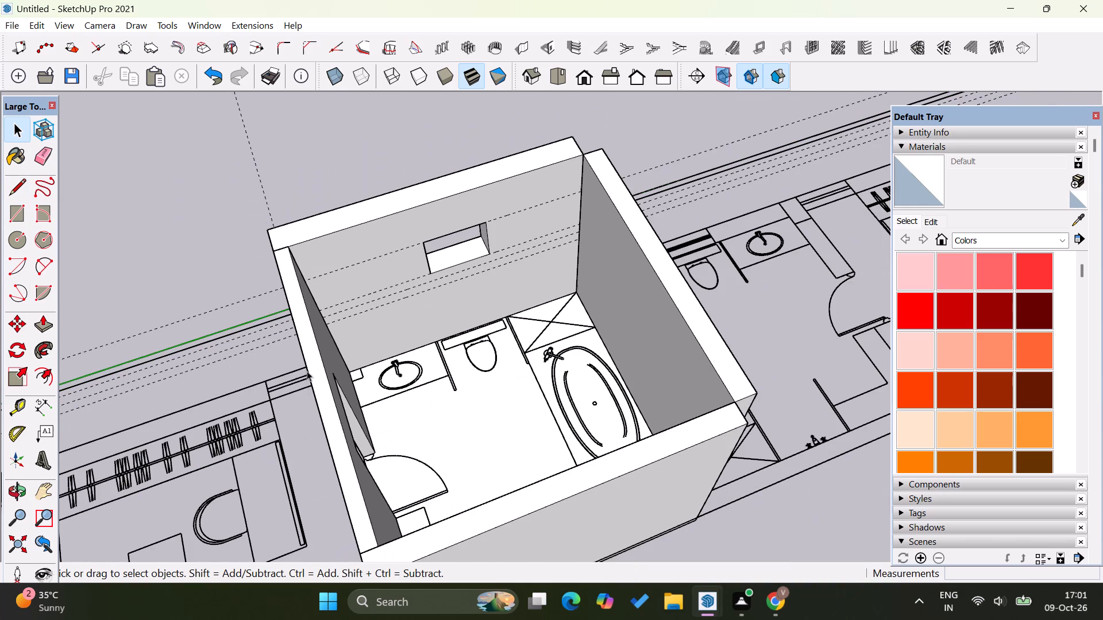
{"action": "left_click", "coordinate": [314, 370]}
{"action": "right_click", "coordinate": [319, 365]}
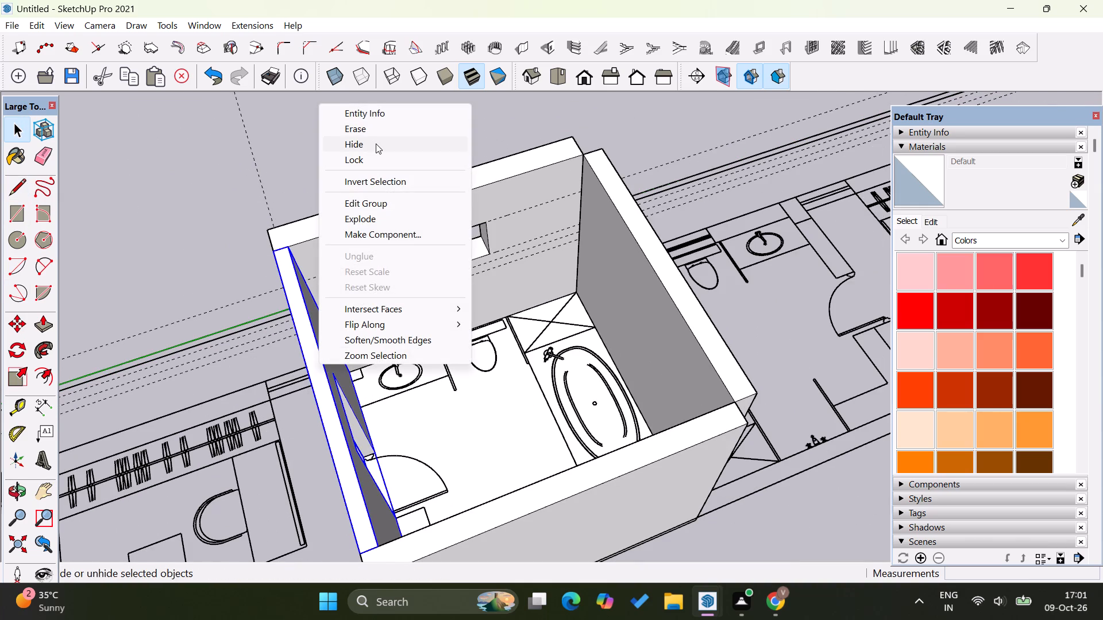
{"action": "left_click", "coordinate": [376, 144]}
Inside the window wall group, draw two horizontal lines across the interior face along the two guides just below the sill guide.
{"action": "scroll", "coordinate": [333, 271], "scroll_direction": "up", "scroll_amount": 3}
{"action": "double_click", "coordinate": [338, 227]}
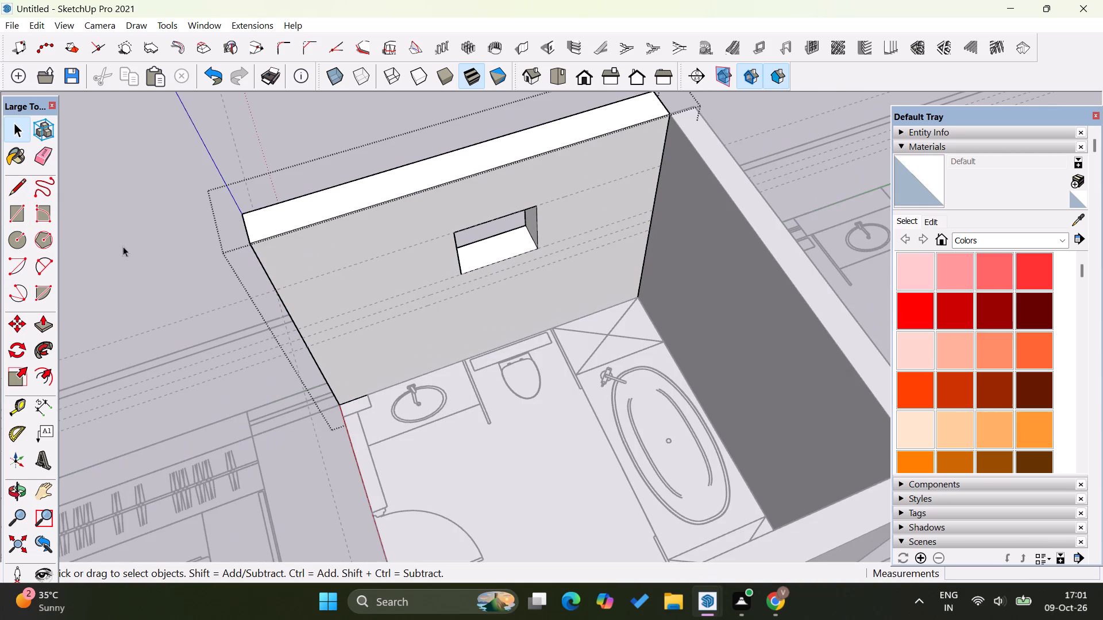
{"action": "left_click", "coordinate": [23, 188]}
{"action": "scroll", "coordinate": [374, 336], "scroll_direction": "up", "scroll_amount": 3}
{"action": "left_click", "coordinate": [279, 343]}
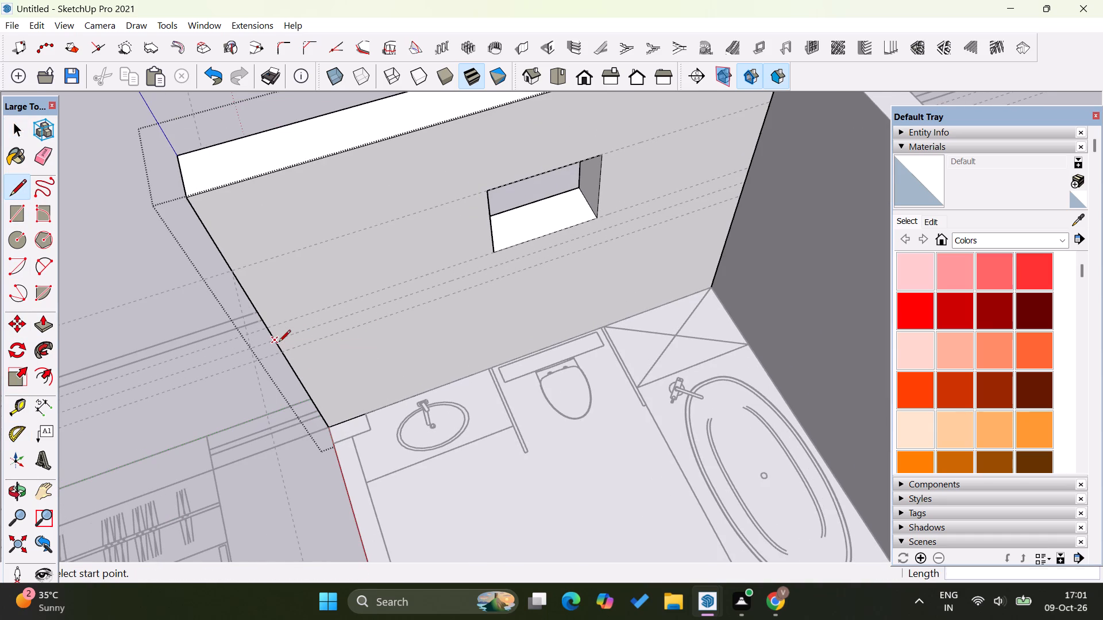
{"action": "left_click", "coordinate": [740, 182]}
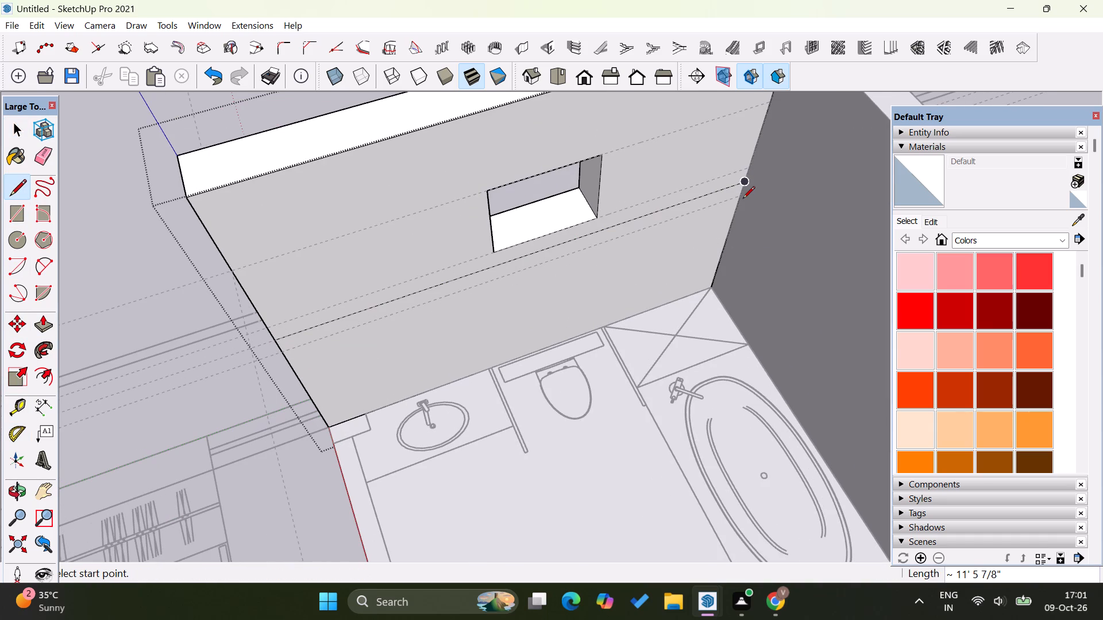
{"action": "left_click", "coordinate": [741, 199]}
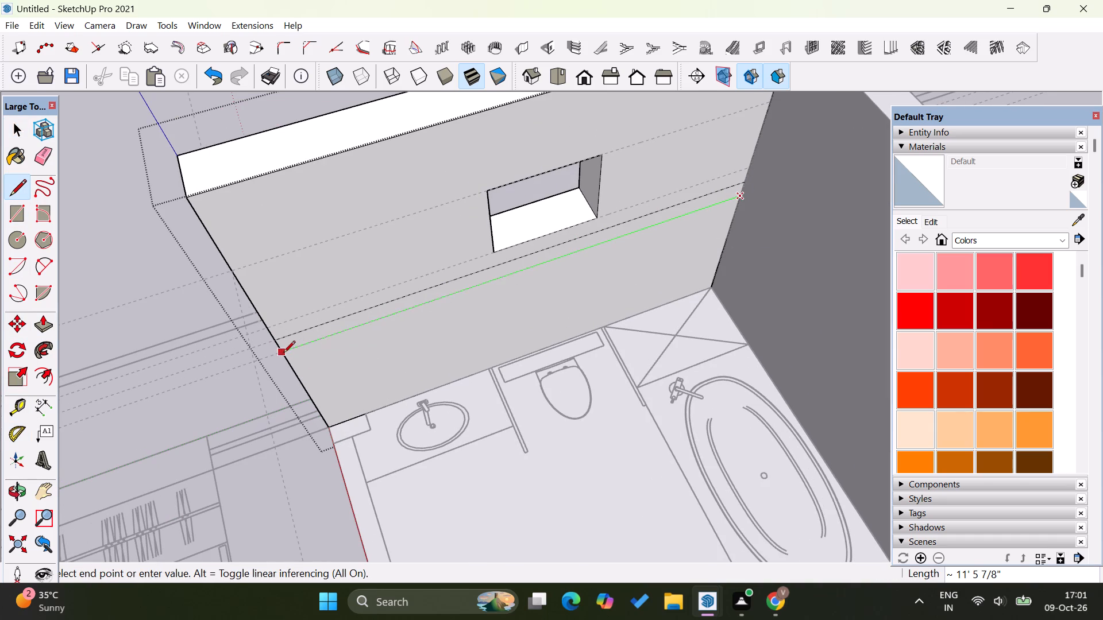
{"action": "left_click", "coordinate": [283, 354]}
{"action": "left_click", "coordinate": [13, 132]}
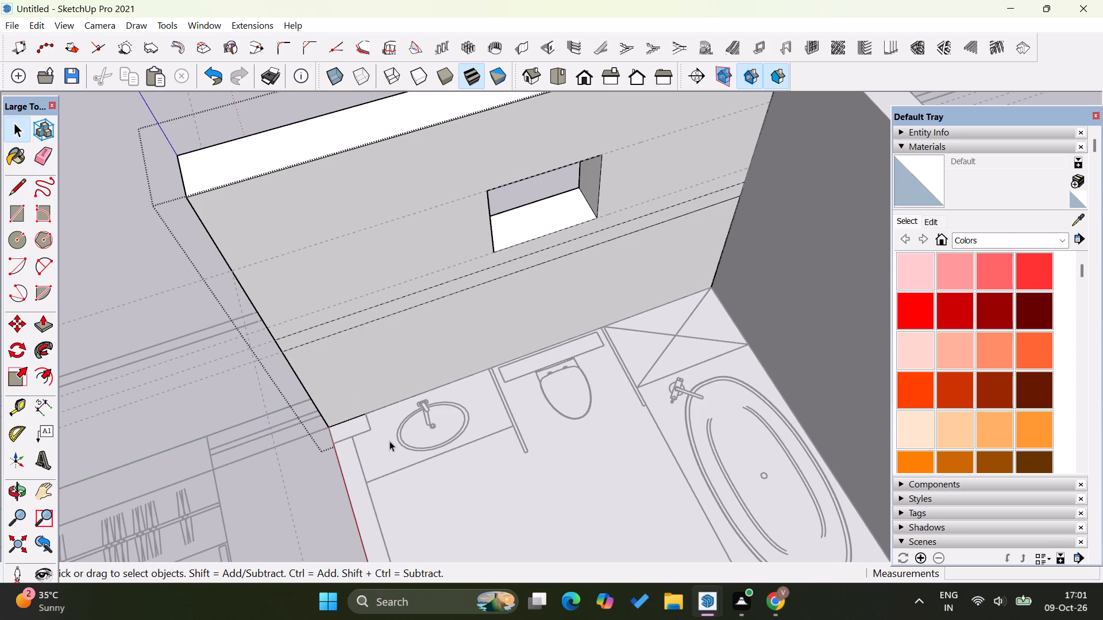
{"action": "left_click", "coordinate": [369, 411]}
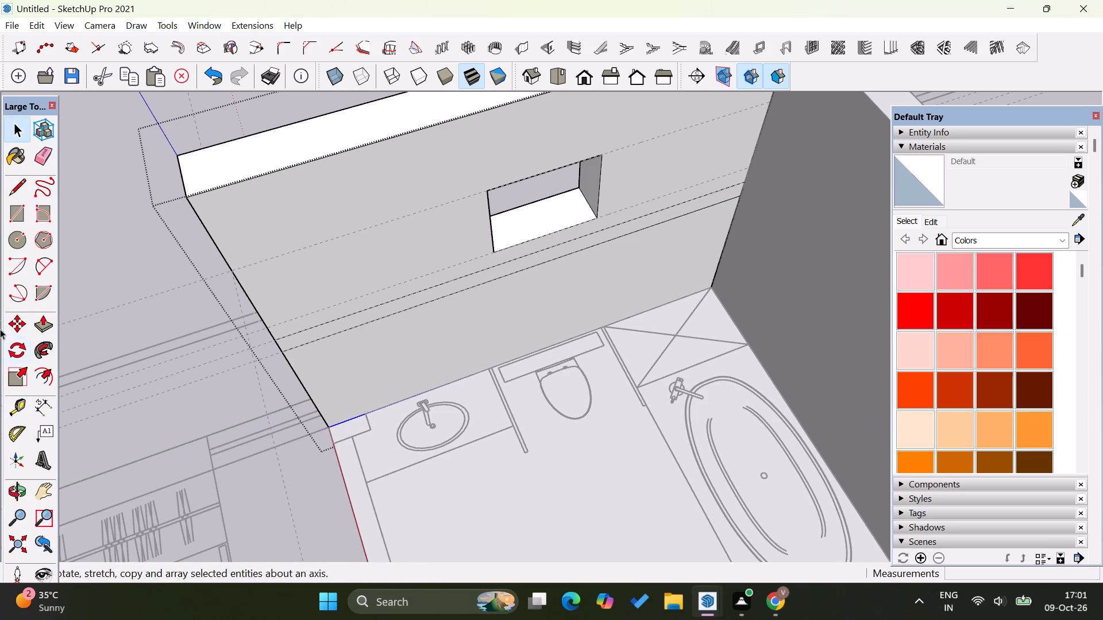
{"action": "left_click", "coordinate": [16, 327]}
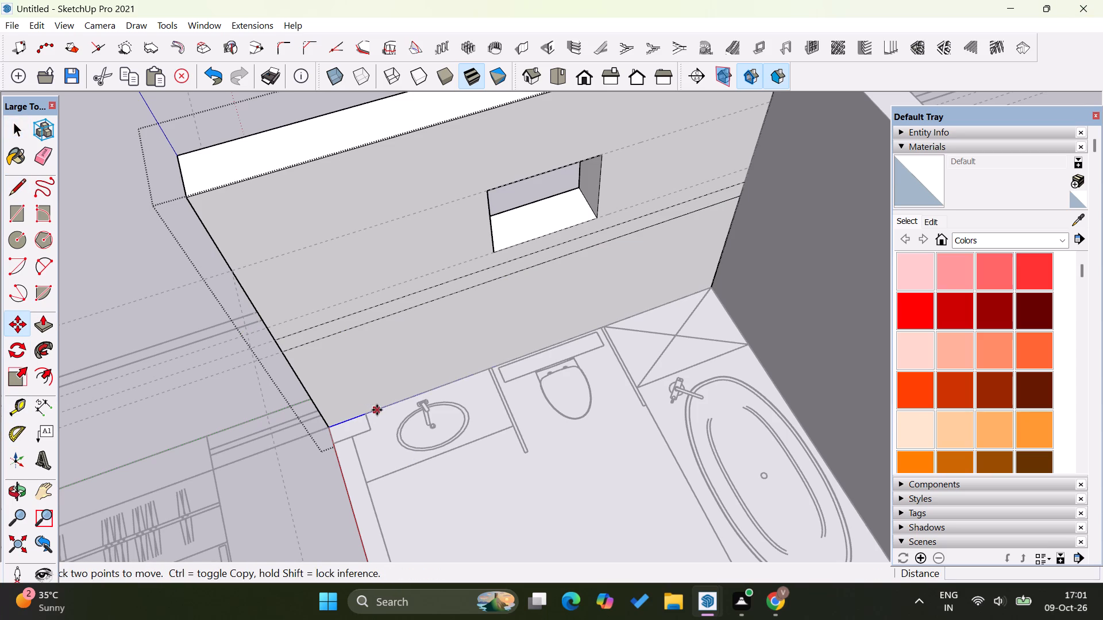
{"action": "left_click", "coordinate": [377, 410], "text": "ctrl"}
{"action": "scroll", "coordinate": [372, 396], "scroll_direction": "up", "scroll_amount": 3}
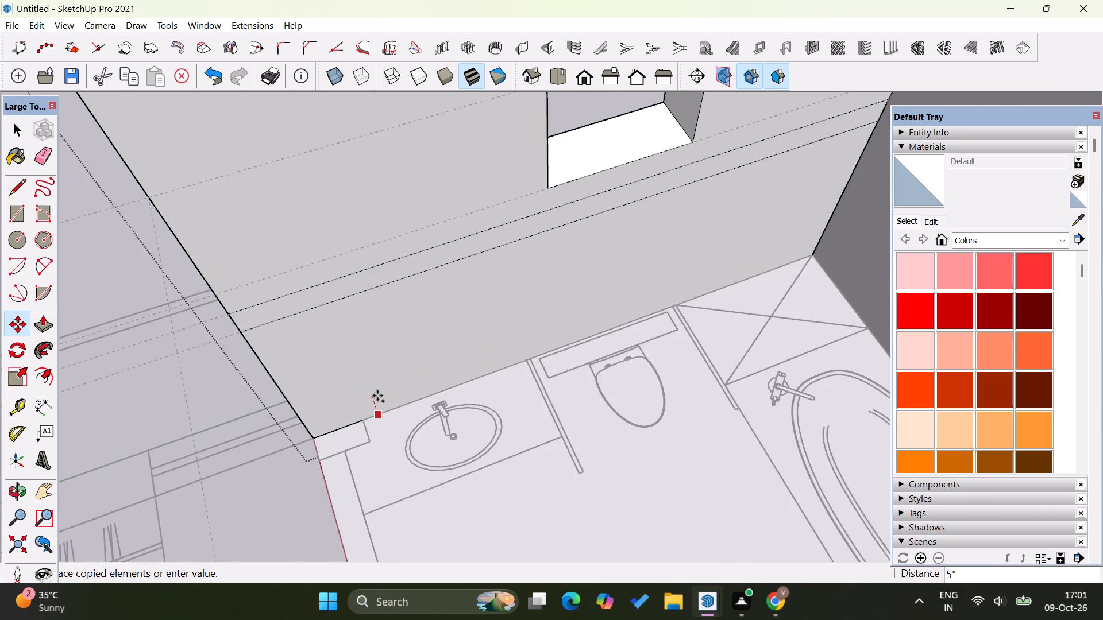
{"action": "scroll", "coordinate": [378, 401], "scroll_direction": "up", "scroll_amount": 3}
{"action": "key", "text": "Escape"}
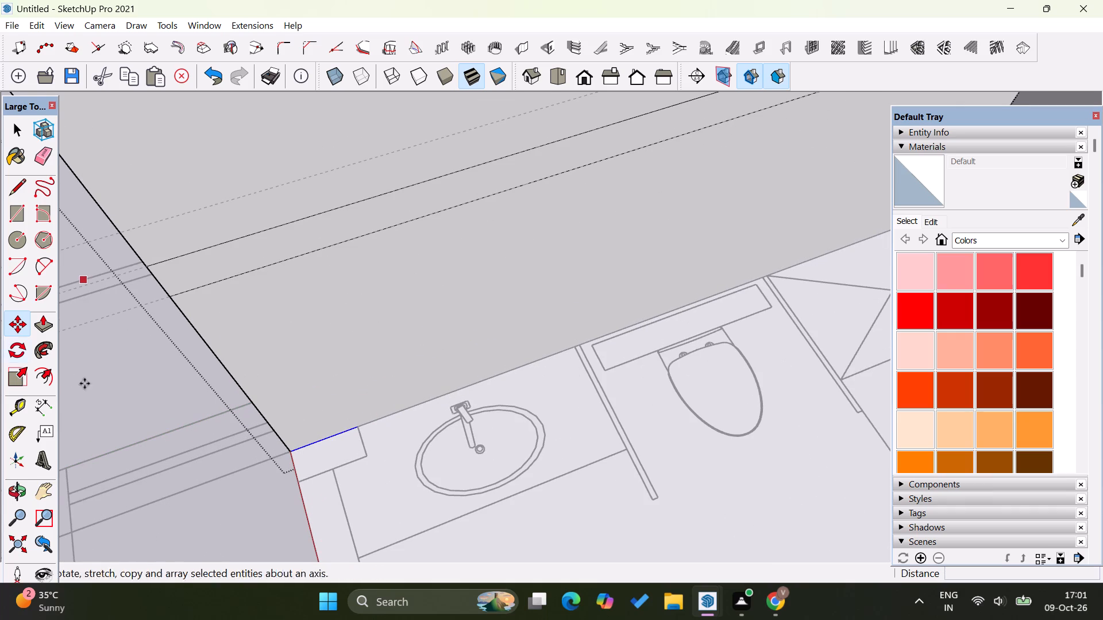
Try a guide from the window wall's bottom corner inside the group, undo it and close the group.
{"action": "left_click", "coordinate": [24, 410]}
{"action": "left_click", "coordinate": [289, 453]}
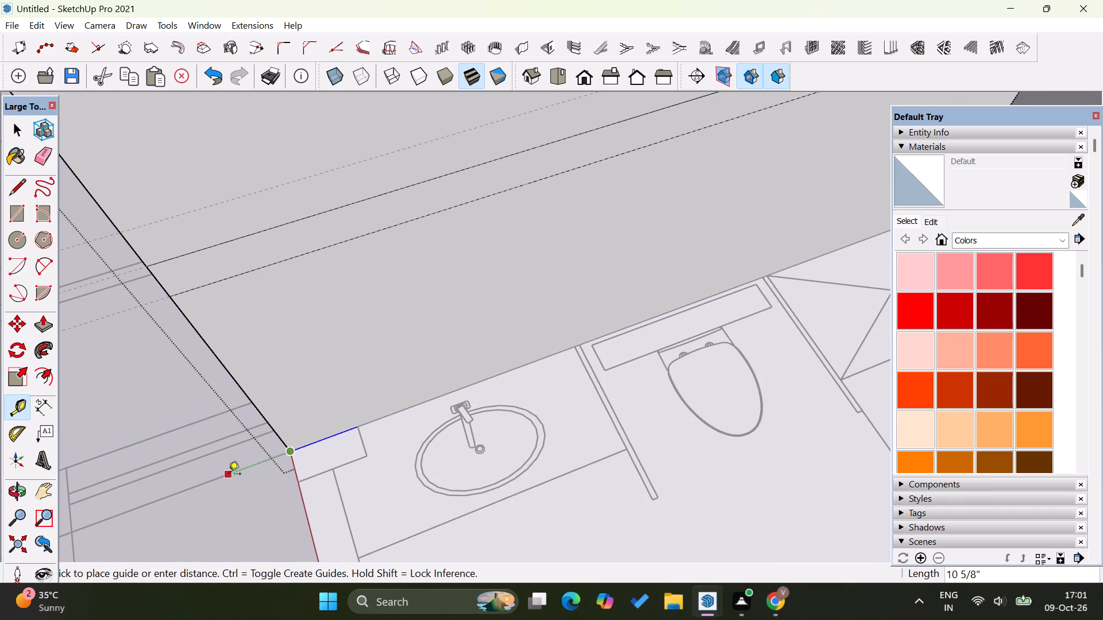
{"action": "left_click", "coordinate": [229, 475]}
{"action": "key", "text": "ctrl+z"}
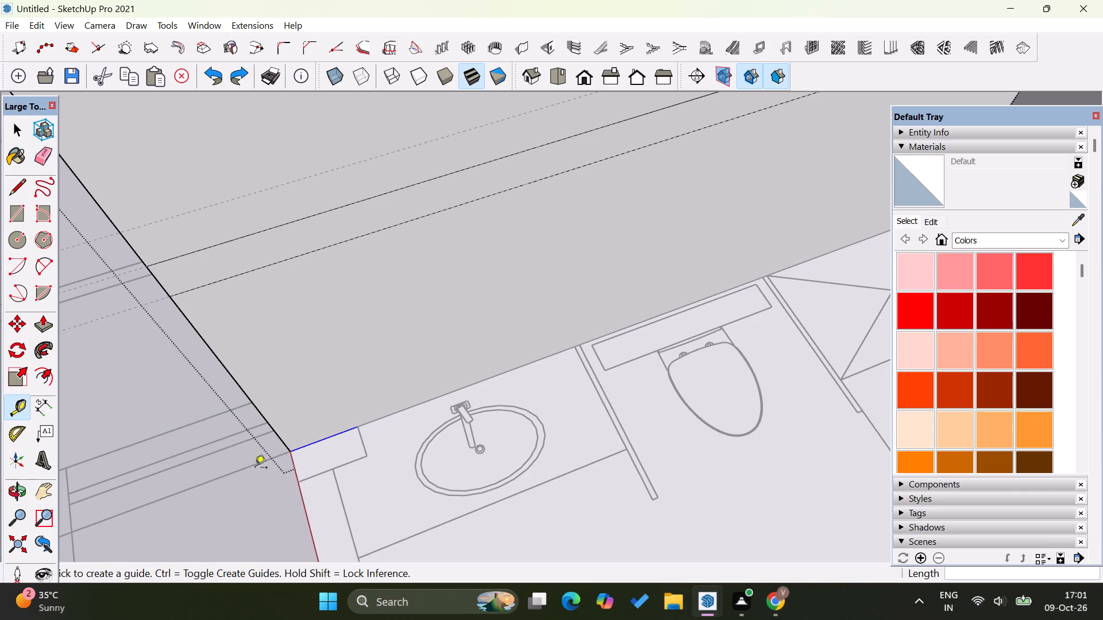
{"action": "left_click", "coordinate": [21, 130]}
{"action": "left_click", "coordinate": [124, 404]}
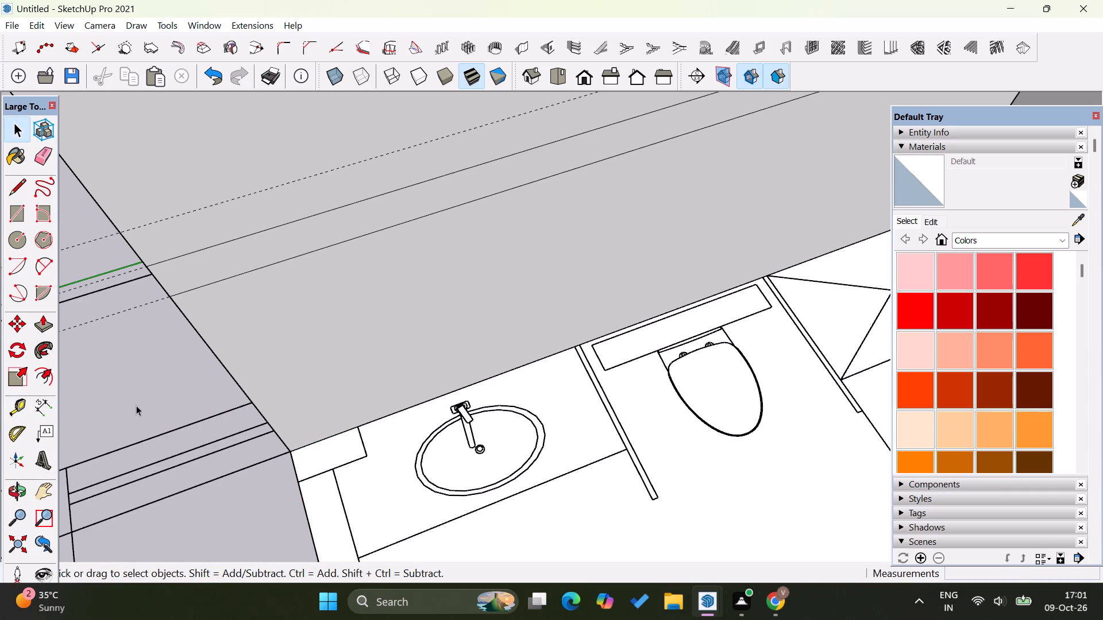
Place a horizontal guide line 4" above the bottom edge of the window wall's interior face.
{"action": "left_click", "coordinate": [13, 409]}
{"action": "left_click", "coordinate": [404, 408]}
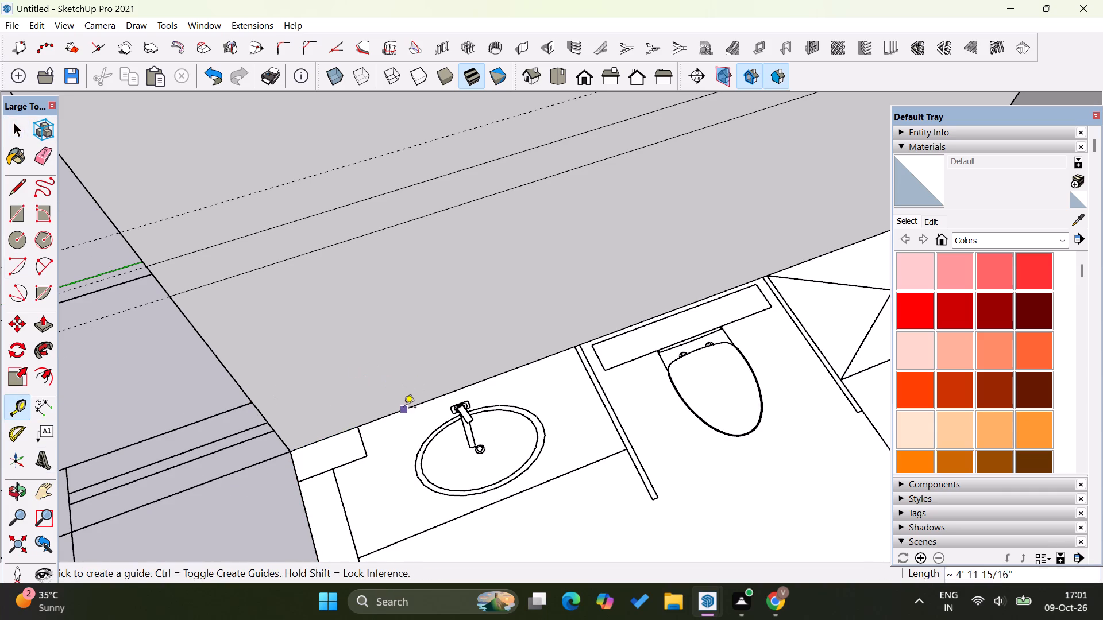
{"action": "key", "text": "4"}
{"action": "key", "text": "Return"}
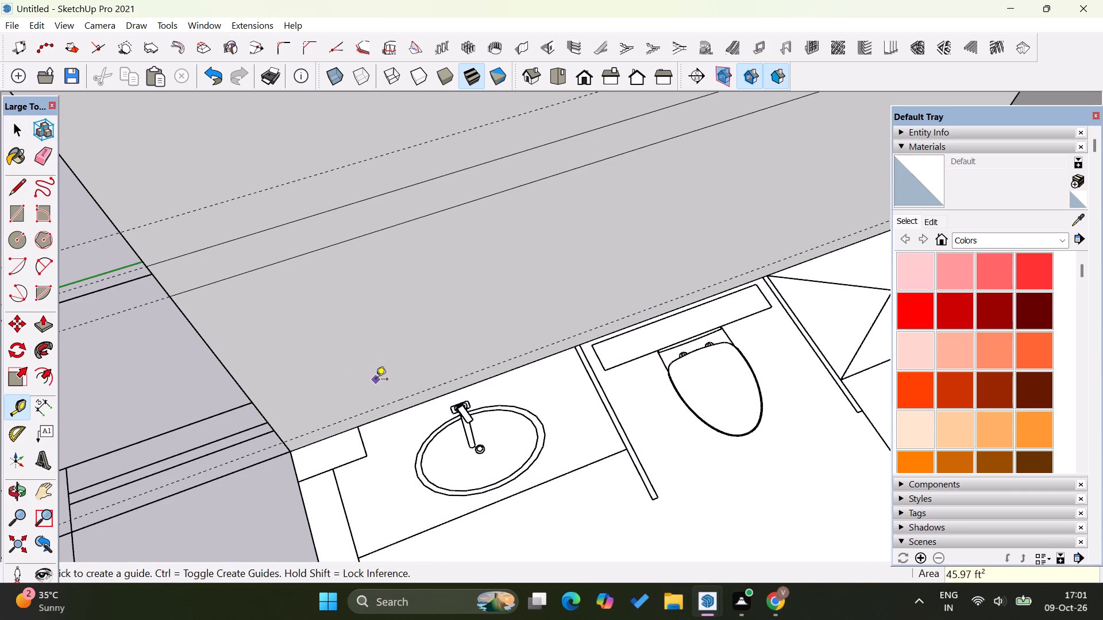
Inside the window wall group, draw a line along the 4" guide across the full interior face, and close the group.
{"action": "left_click", "coordinate": [20, 134]}
{"action": "double_click", "coordinate": [278, 338]}
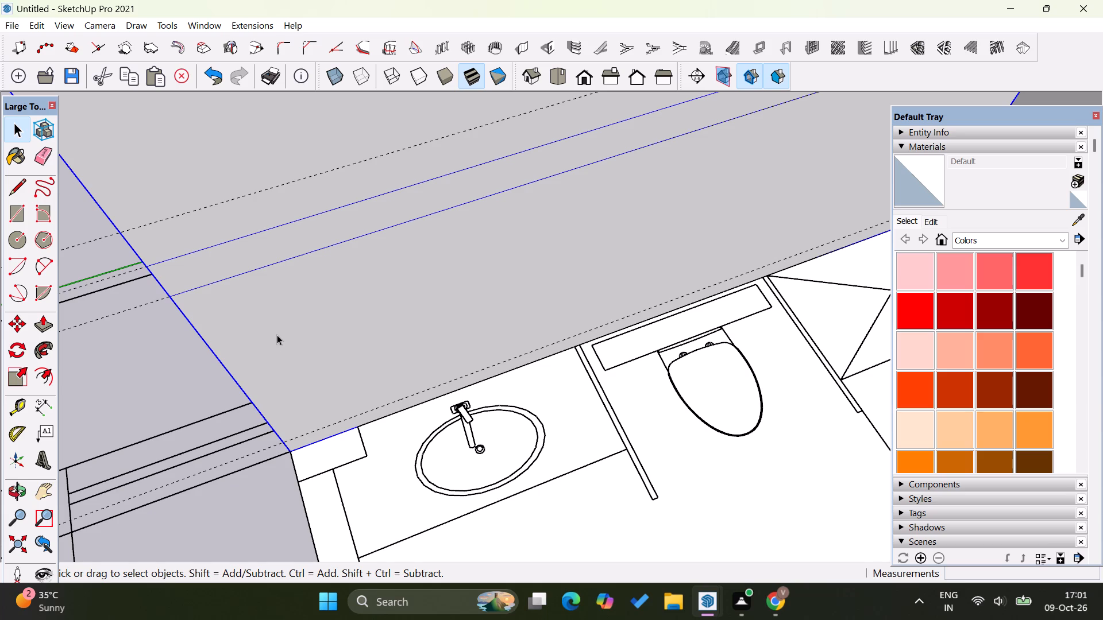
{"action": "double_click", "coordinate": [299, 336]}
{"action": "left_click", "coordinate": [24, 196]}
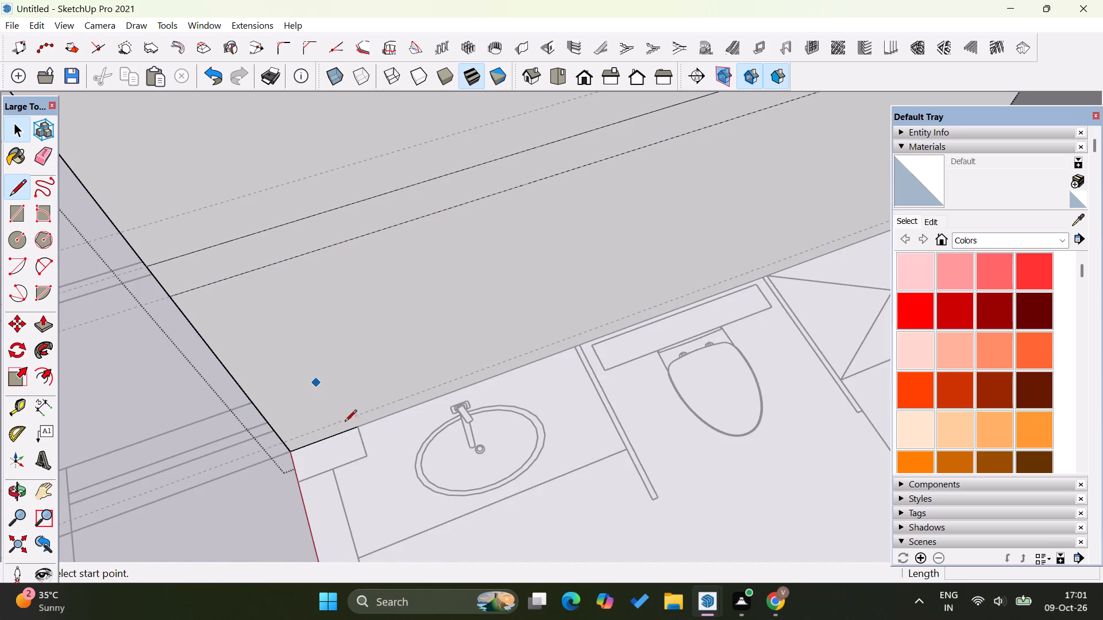
{"action": "left_click", "coordinate": [287, 439]}
{"action": "scroll", "coordinate": [202, 444], "scroll_direction": "down", "scroll_amount": 8}
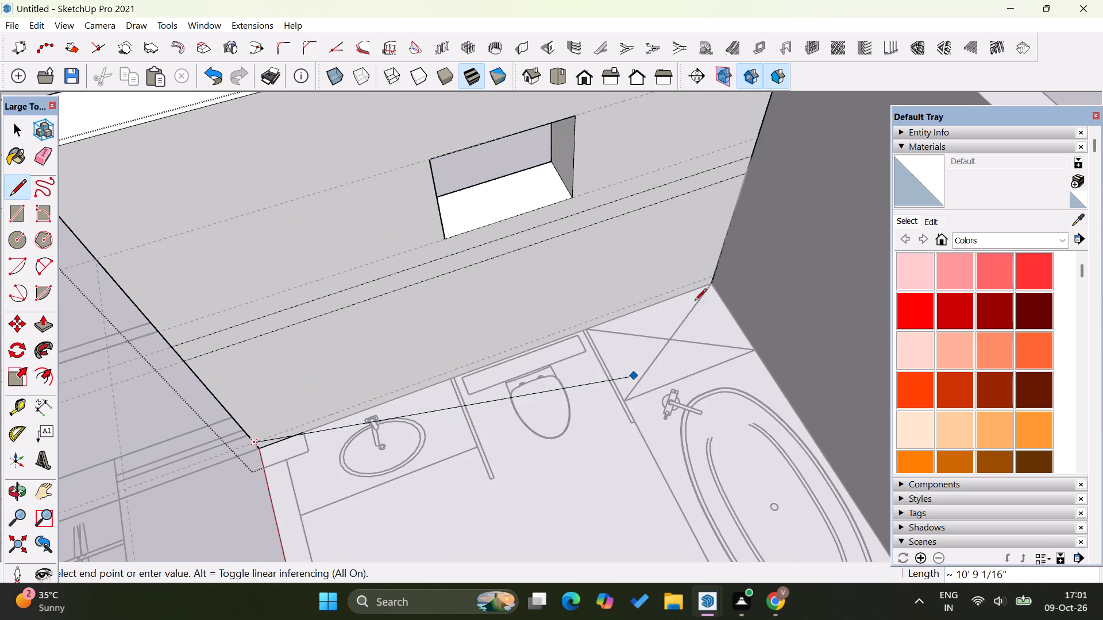
{"action": "scroll", "coordinate": [708, 279], "scroll_direction": "up", "scroll_amount": 7}
{"action": "left_click", "coordinate": [716, 273]}
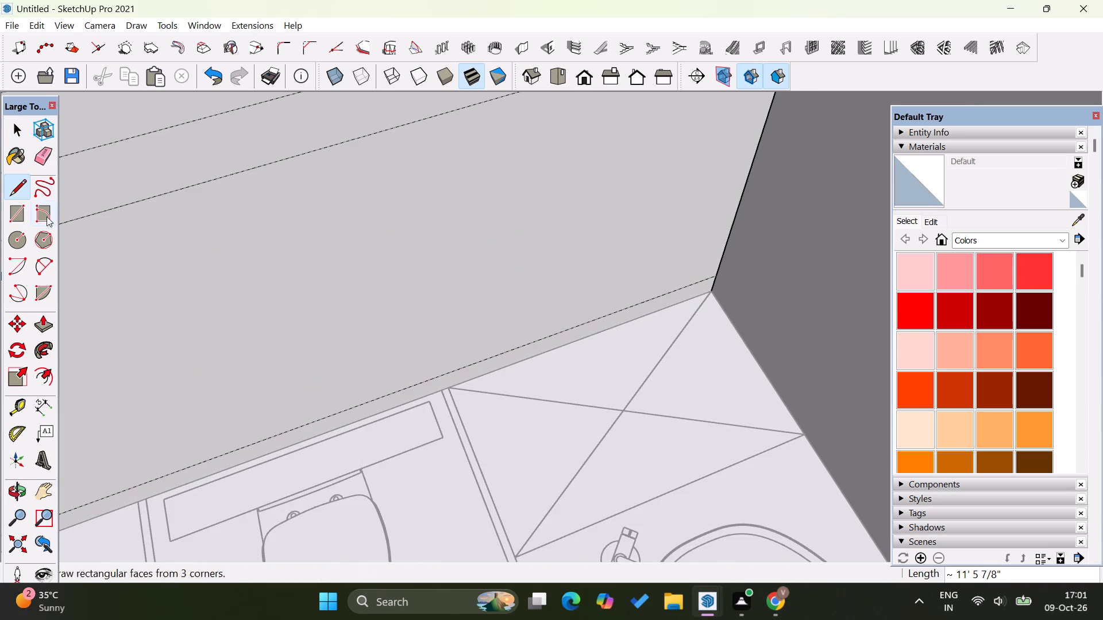
{"action": "left_click", "coordinate": [19, 138]}
{"action": "scroll", "coordinate": [315, 261], "scroll_direction": "down", "scroll_amount": 13}
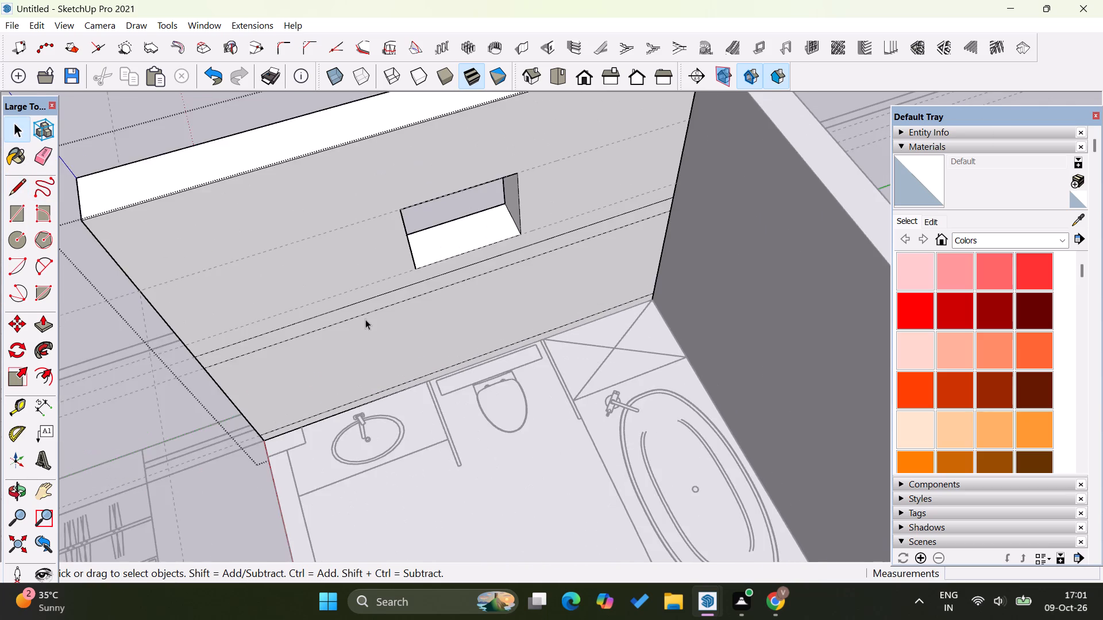
{"action": "scroll", "coordinate": [365, 320], "scroll_direction": "down", "scroll_amount": 4}
{"action": "middle_click_drag", "start_coordinate": [493, 434], "coordinate": [496, 422]}
{"action": "middle_click_drag", "start_coordinate": [511, 370], "coordinate": [561, 345]}
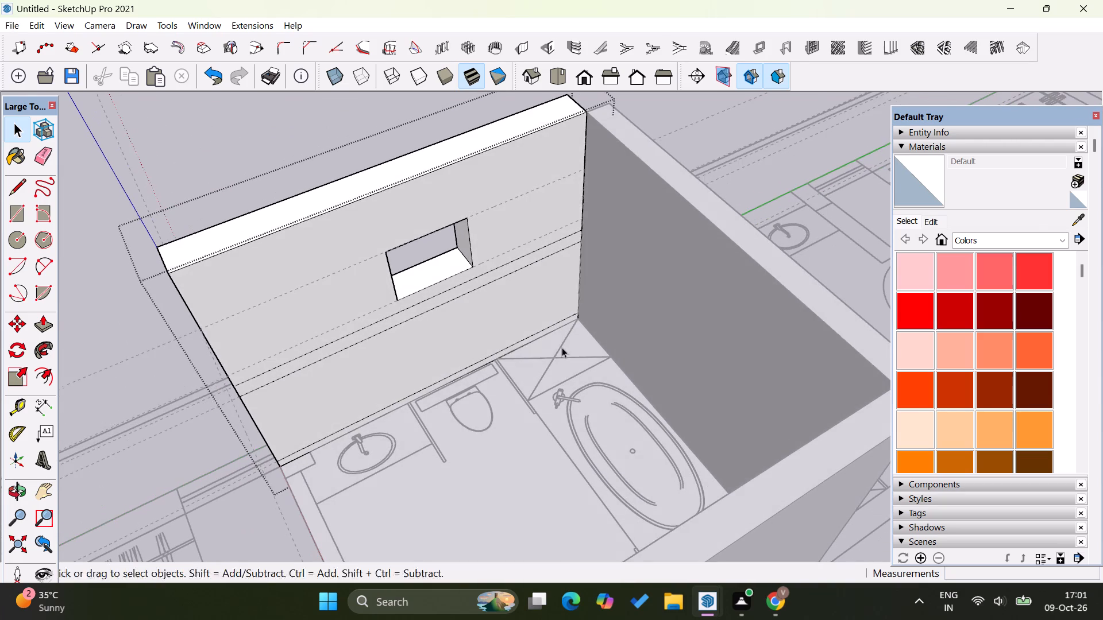
{"action": "middle_click", "coordinate": [562, 347]}
{"action": "left_click", "coordinate": [493, 470]}
Examine the band and skirting lines on the window wall's interior face from several angles around the bathroom.
{"action": "middle_click_drag", "start_coordinate": [380, 384], "coordinate": [464, 211]}
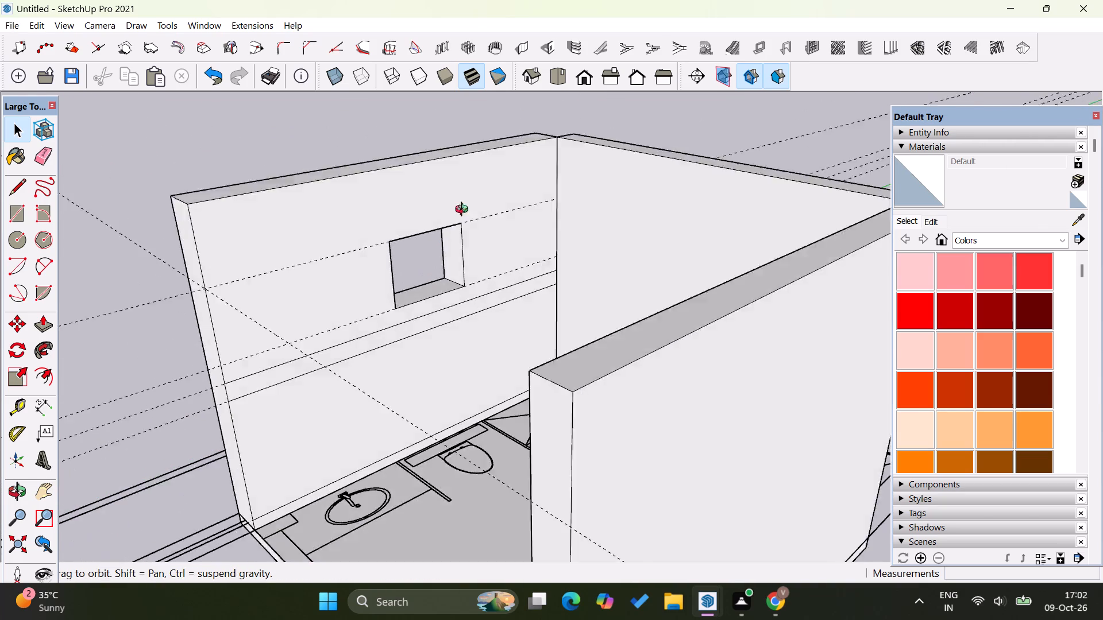
{"action": "middle_click_drag", "start_coordinate": [464, 211], "coordinate": [311, 383]}
{"action": "scroll", "coordinate": [356, 322], "scroll_direction": "up", "scroll_amount": 3}
{"action": "left_click", "coordinate": [358, 324]}
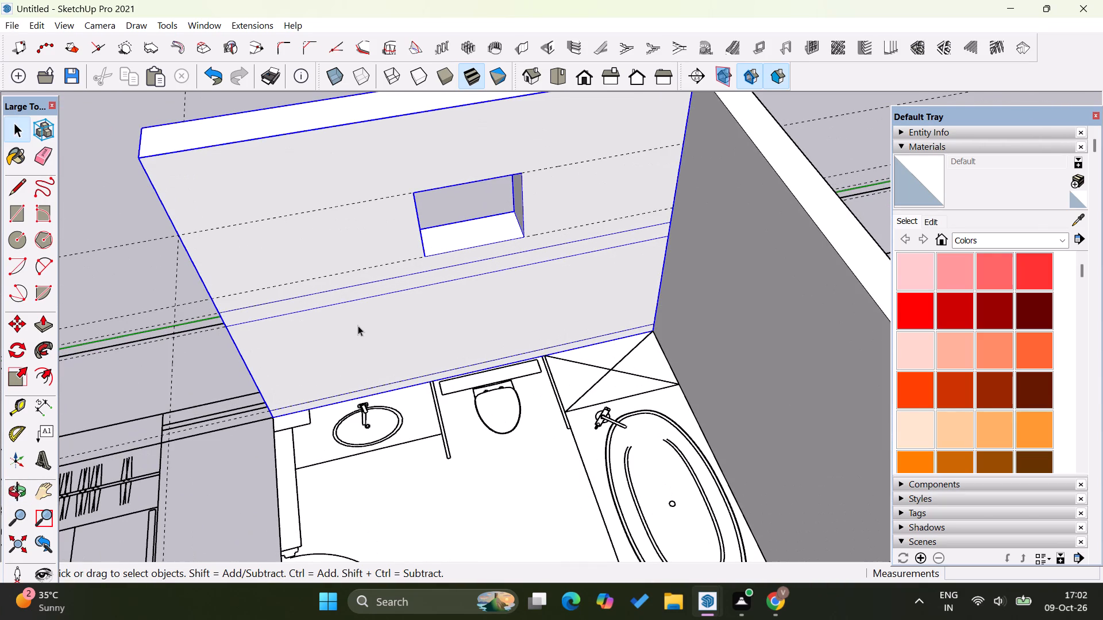
{"action": "left_click", "coordinate": [392, 465]}
{"action": "scroll", "coordinate": [408, 324], "scroll_direction": "down", "scroll_amount": 8}
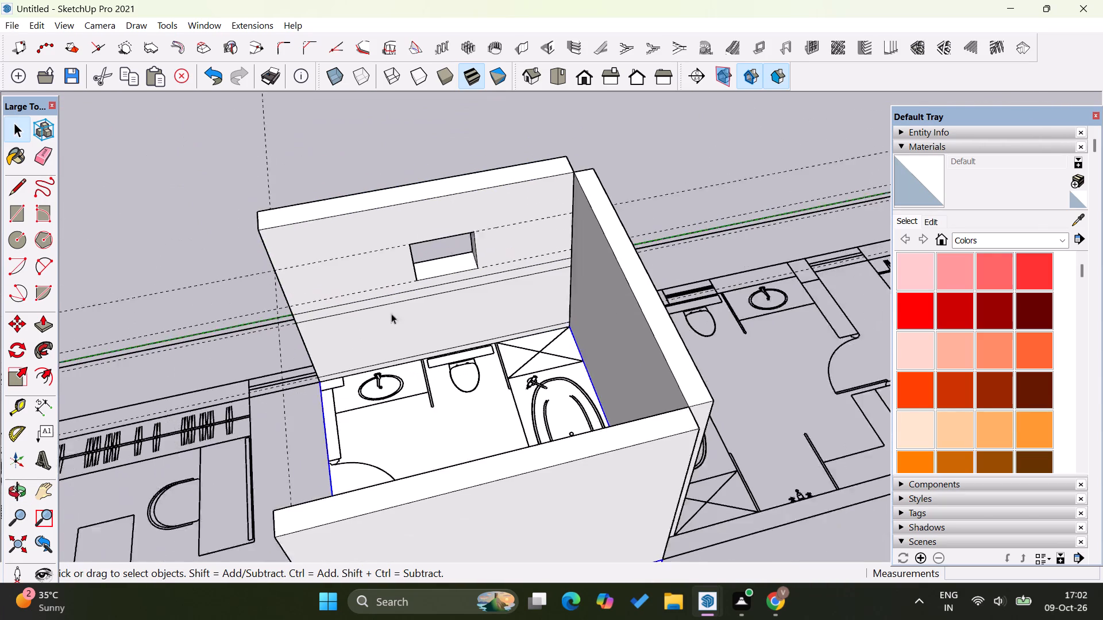
{"action": "scroll", "coordinate": [391, 313], "scroll_direction": "down", "scroll_amount": 1}
{"action": "middle_click_drag", "start_coordinate": [379, 386], "coordinate": [627, 386]}
{"action": "middle_click", "coordinate": [627, 386]}
{"action": "left_click", "coordinate": [383, 196]}
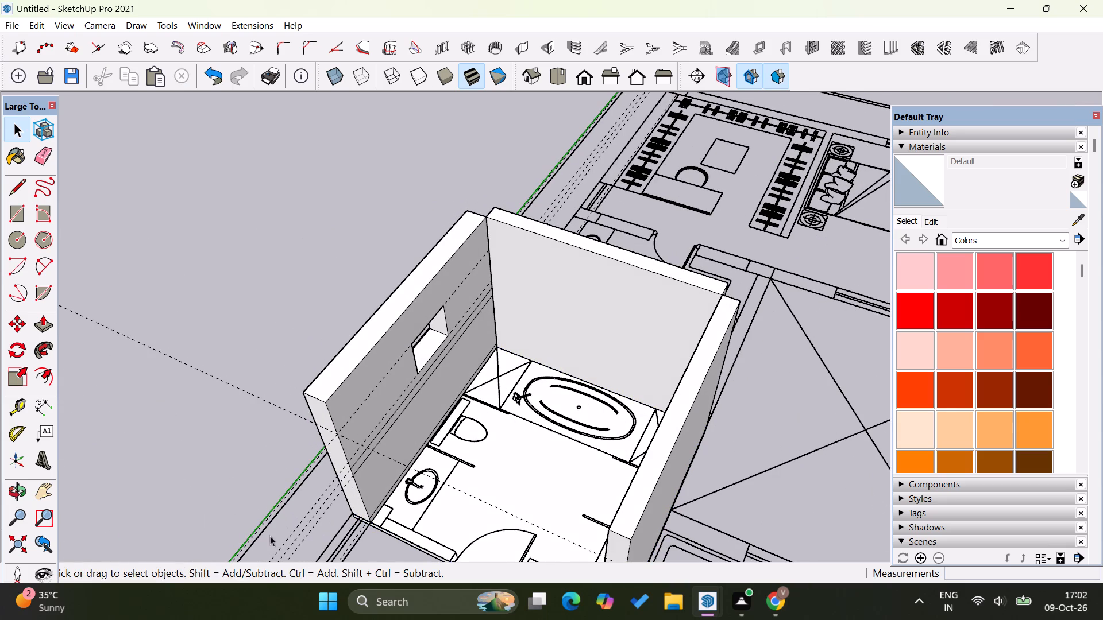
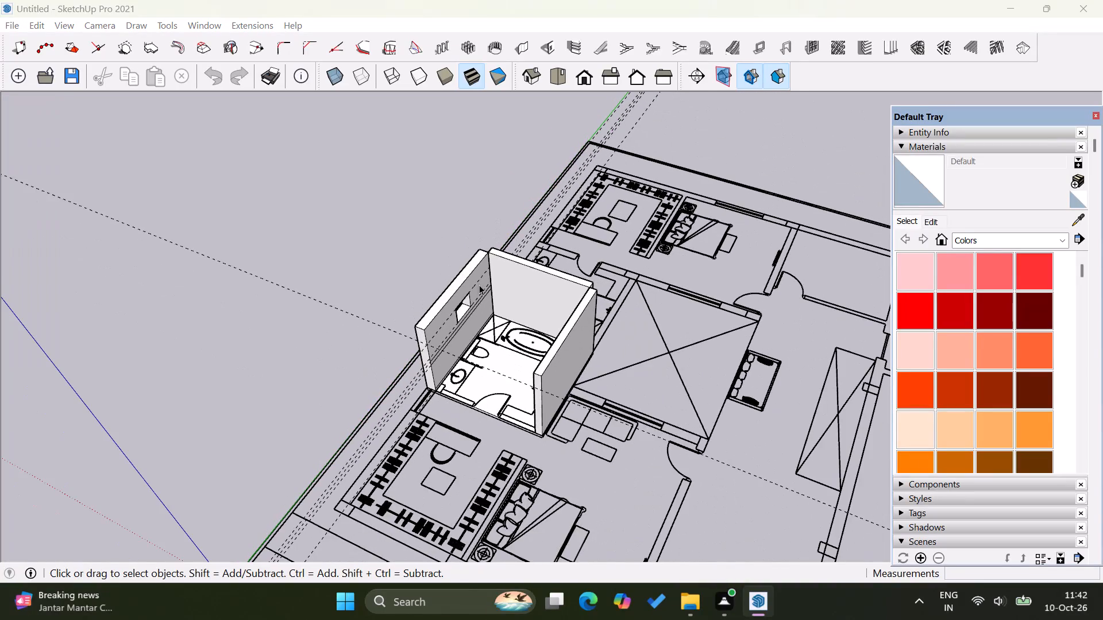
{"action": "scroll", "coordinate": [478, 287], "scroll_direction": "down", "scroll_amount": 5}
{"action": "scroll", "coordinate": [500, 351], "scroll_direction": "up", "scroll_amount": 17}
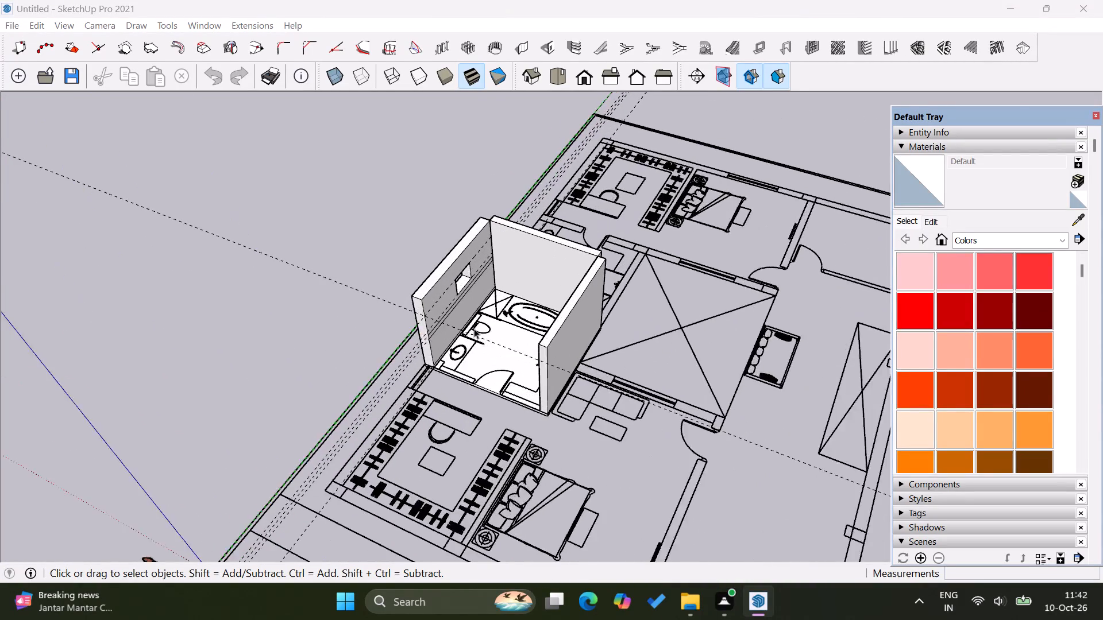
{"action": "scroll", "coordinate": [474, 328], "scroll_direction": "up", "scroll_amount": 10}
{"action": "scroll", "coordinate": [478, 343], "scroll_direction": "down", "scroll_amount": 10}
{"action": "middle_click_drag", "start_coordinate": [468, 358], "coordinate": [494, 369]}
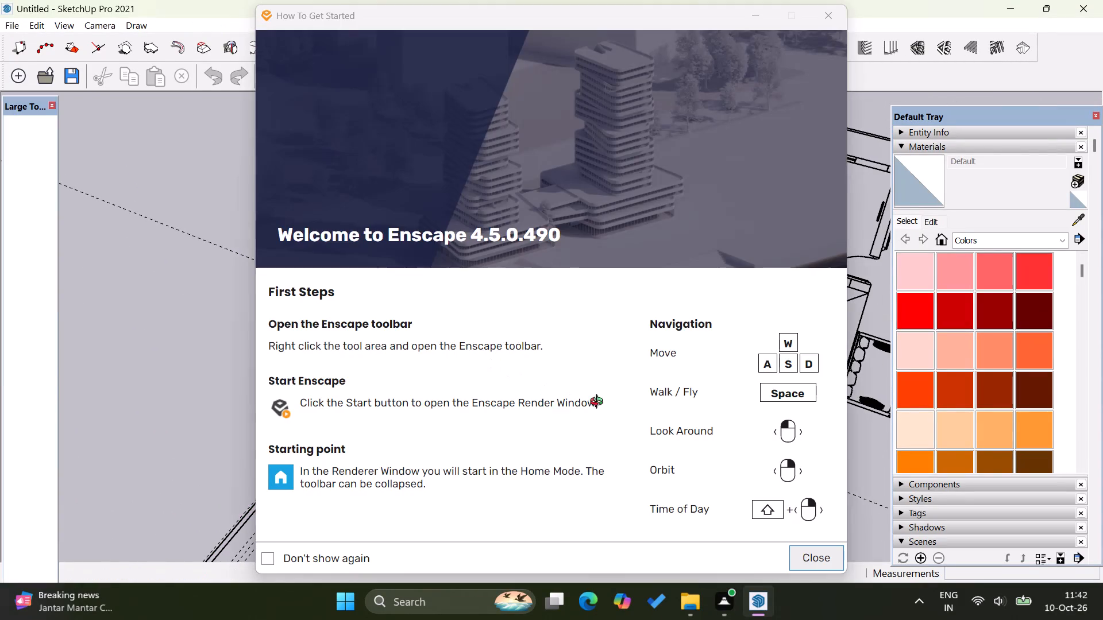
Close the Enscape getting-started welcome window.
{"action": "left_click", "coordinate": [840, 18]}
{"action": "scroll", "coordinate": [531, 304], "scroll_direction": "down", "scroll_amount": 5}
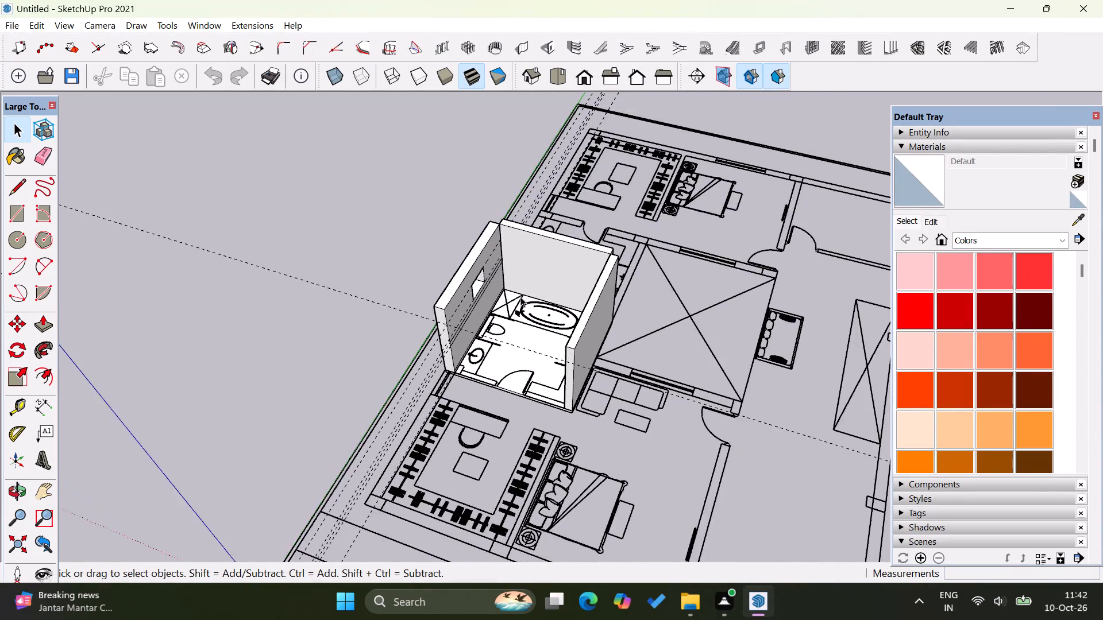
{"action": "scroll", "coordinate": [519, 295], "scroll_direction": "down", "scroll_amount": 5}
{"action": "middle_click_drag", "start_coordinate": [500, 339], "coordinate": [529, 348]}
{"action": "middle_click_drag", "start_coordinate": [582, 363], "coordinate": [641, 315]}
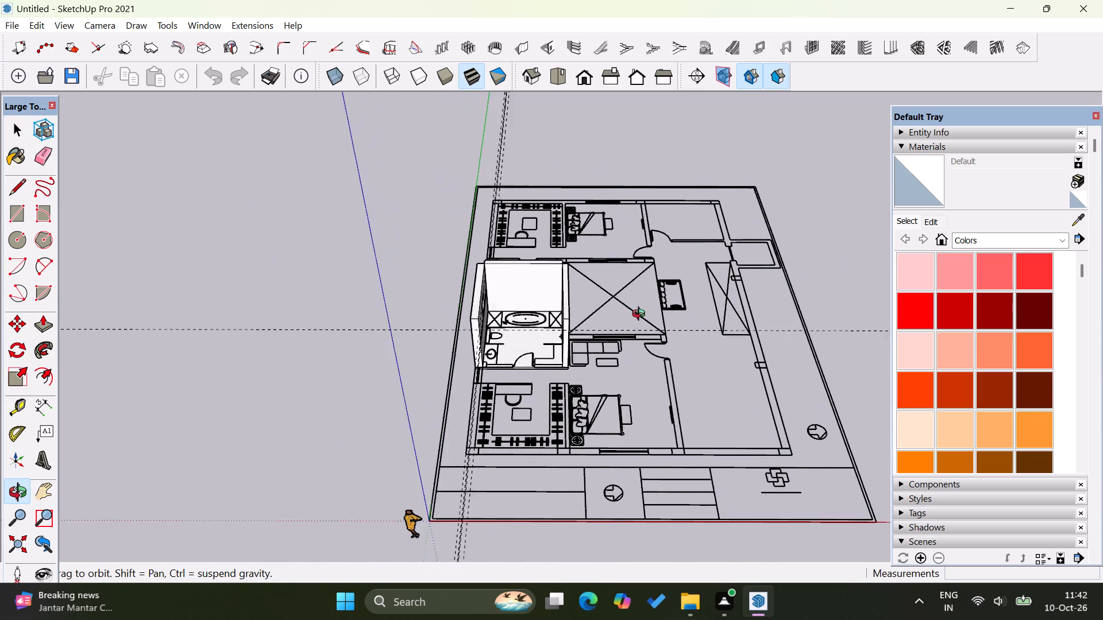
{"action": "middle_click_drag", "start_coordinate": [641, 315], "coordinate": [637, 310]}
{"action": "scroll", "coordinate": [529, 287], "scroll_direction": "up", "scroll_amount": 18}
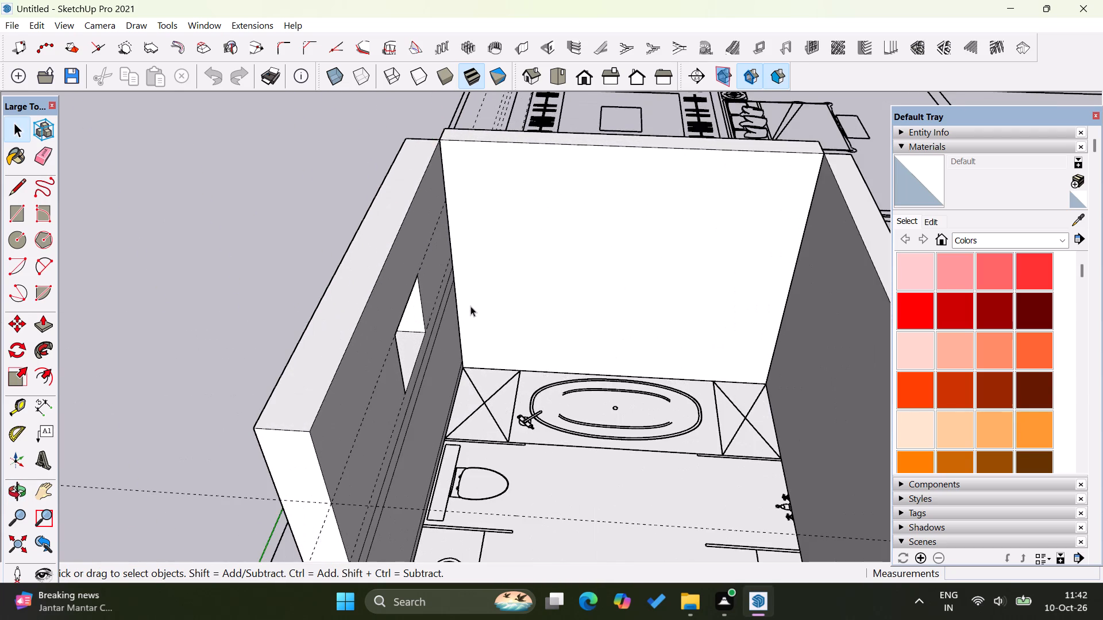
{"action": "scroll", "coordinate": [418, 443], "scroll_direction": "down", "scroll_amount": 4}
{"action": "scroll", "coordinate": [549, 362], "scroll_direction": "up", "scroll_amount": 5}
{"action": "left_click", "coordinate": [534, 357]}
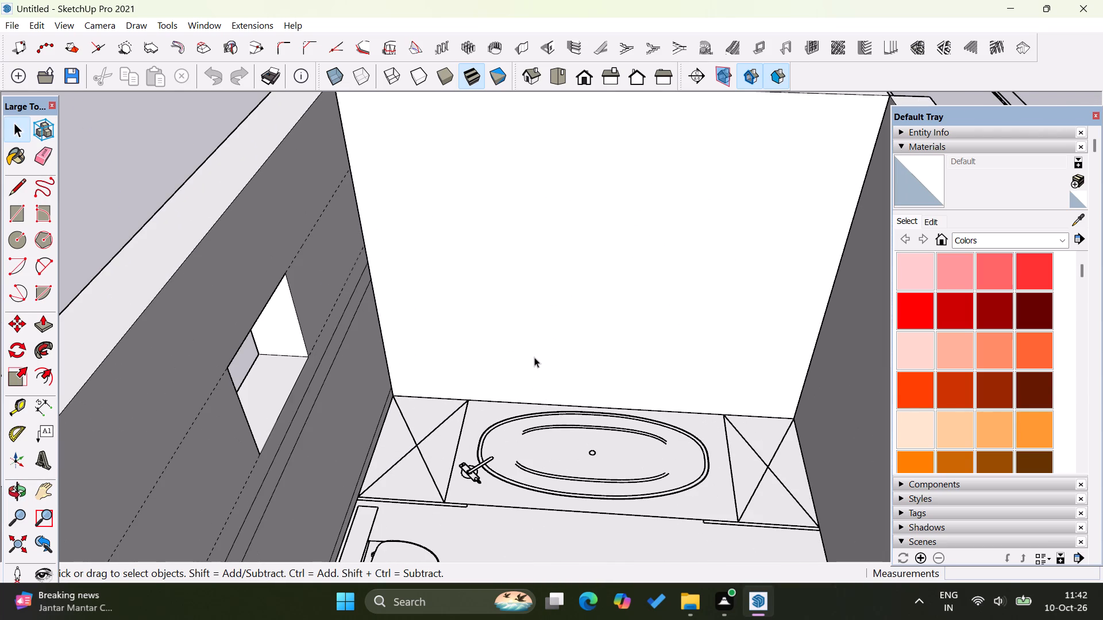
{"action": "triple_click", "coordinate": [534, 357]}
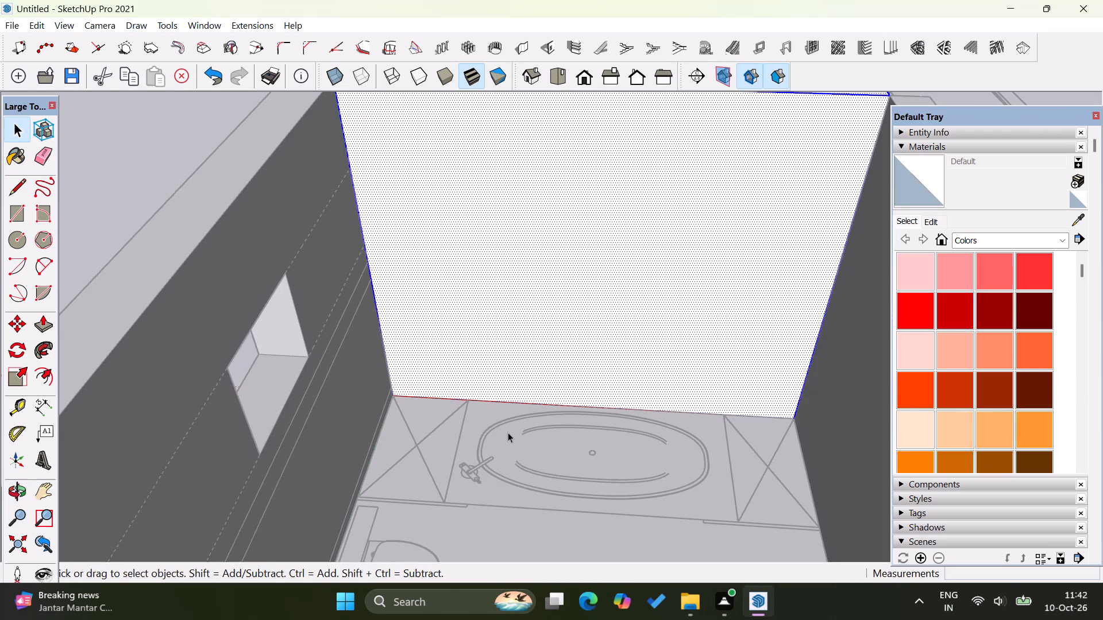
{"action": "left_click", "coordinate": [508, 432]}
Place a horizontal guide line above the bottom edge of the interior face of the wall behind the bathtub.
{"action": "left_click", "coordinate": [25, 404]}
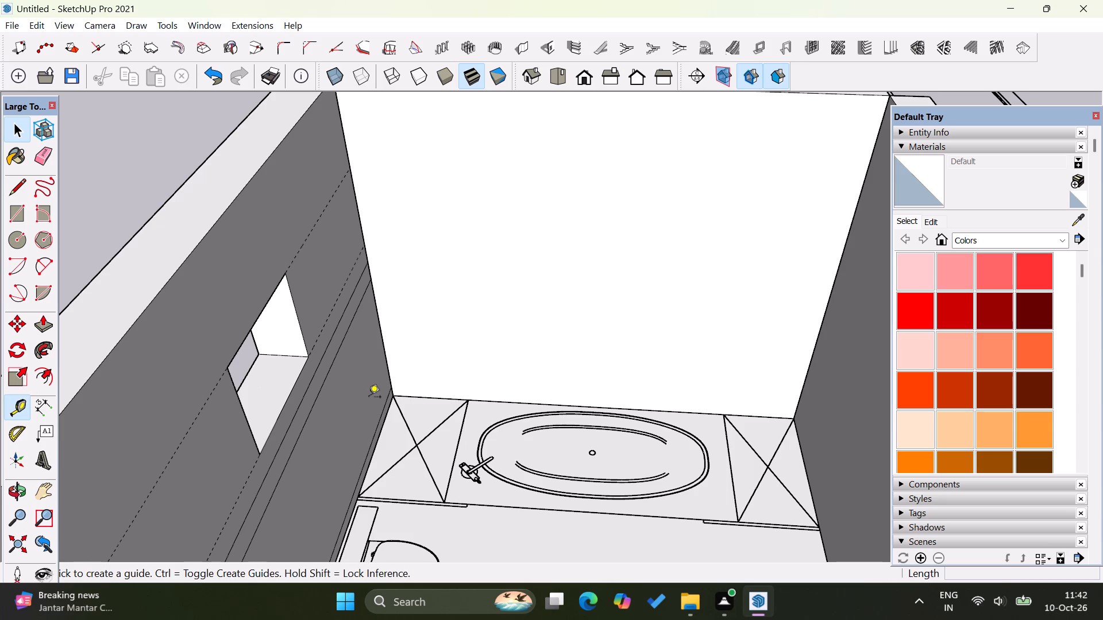
{"action": "left_click", "coordinate": [453, 398]}
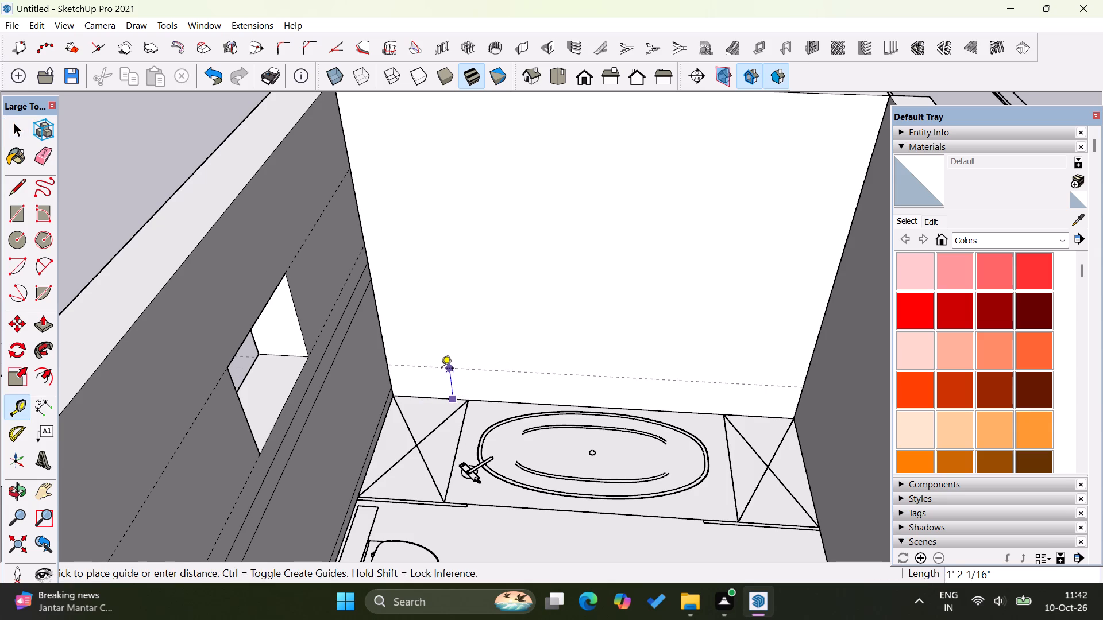
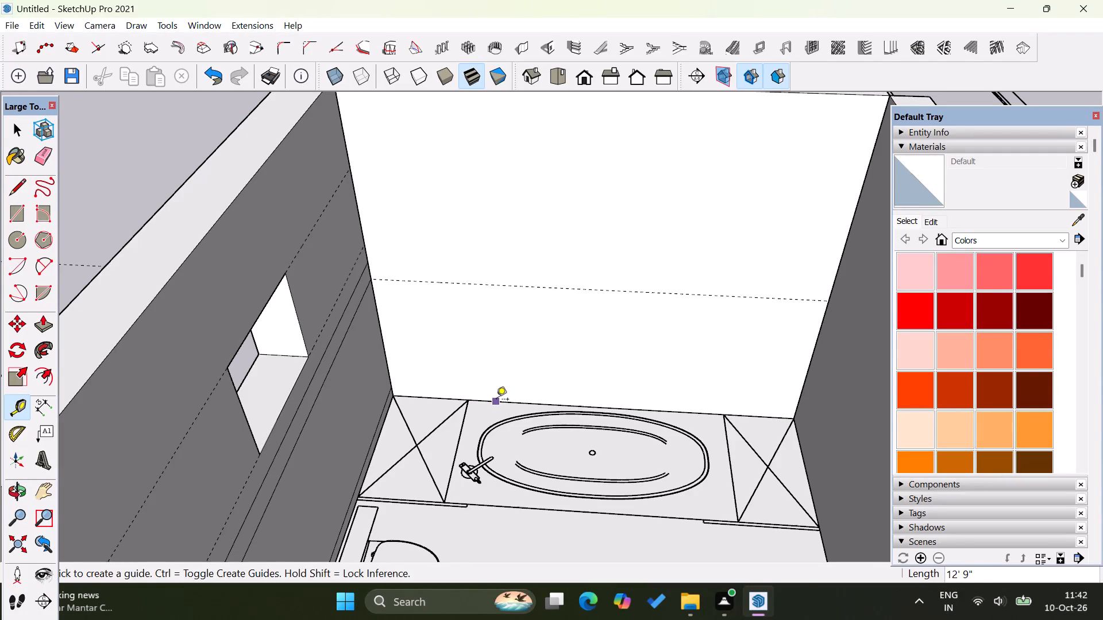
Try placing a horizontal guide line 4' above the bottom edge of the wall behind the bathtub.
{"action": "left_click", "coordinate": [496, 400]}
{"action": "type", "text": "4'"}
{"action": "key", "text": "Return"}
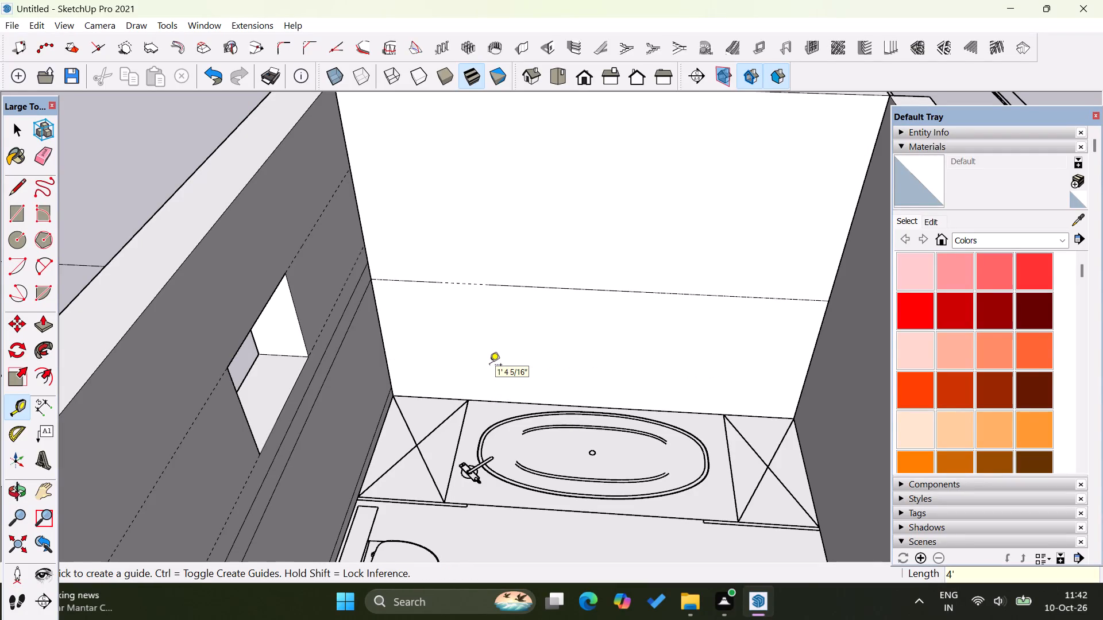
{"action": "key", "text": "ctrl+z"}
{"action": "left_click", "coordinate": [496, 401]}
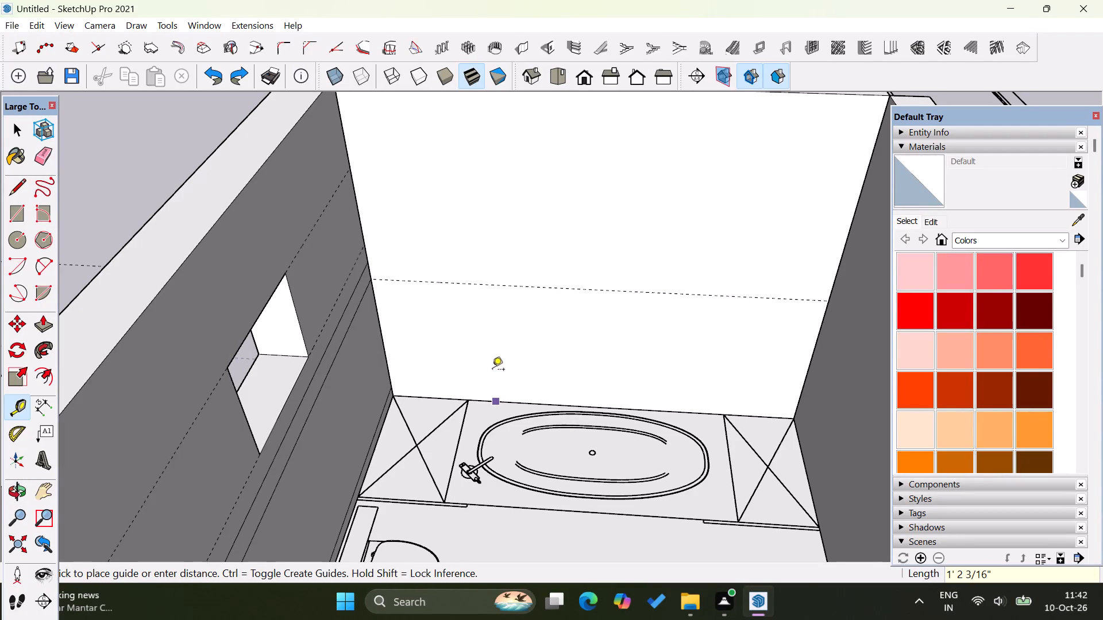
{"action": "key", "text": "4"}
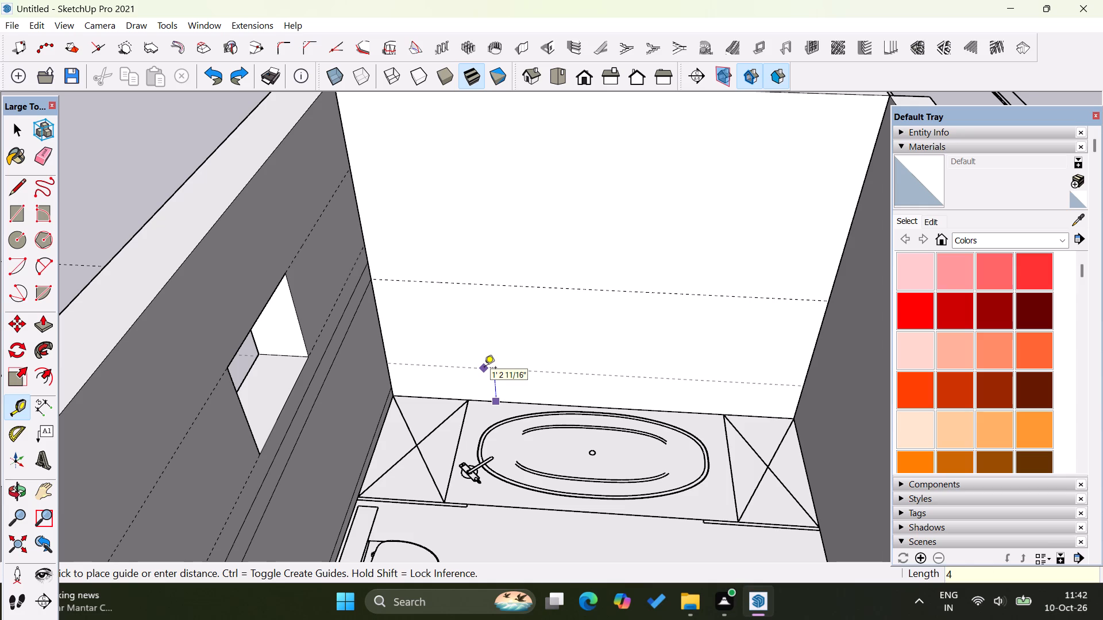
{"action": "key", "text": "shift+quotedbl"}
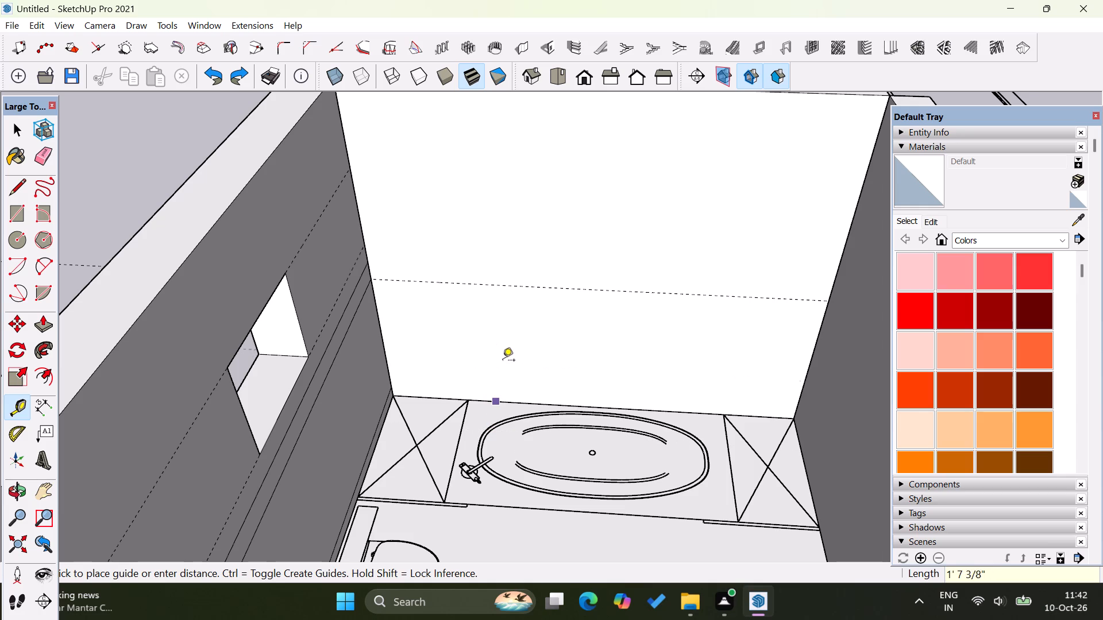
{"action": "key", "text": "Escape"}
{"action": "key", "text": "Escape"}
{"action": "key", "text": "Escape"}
Place a horizontal guide line 4" above the bottom edge of the wall behind the bathtub.
{"action": "scroll", "coordinate": [504, 404], "scroll_direction": "up", "scroll_amount": 8}
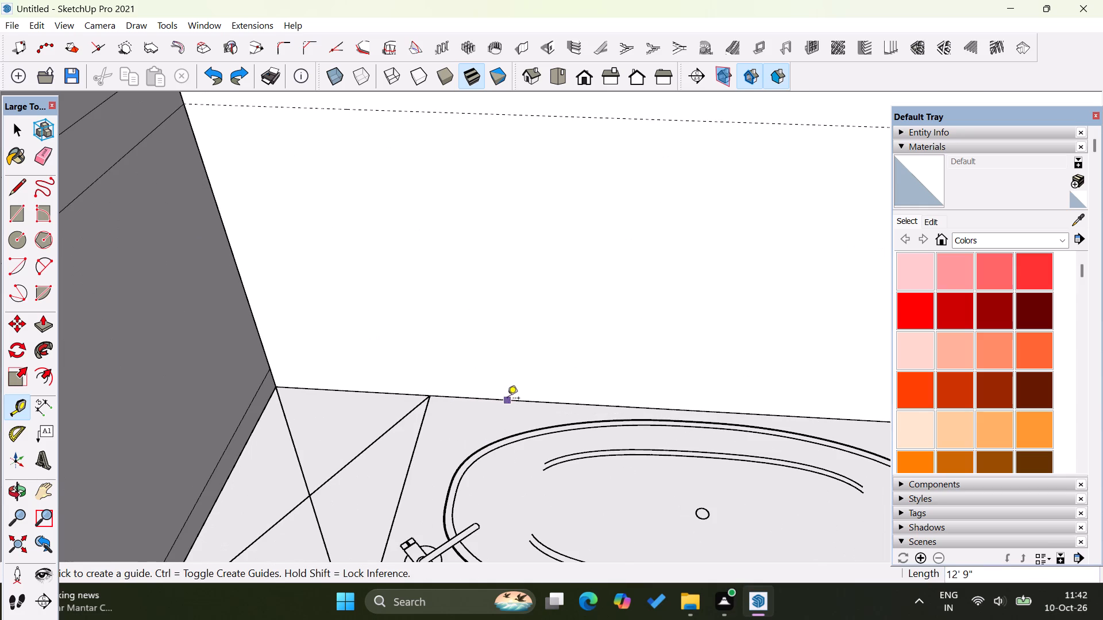
{"action": "left_click", "coordinate": [507, 399]}
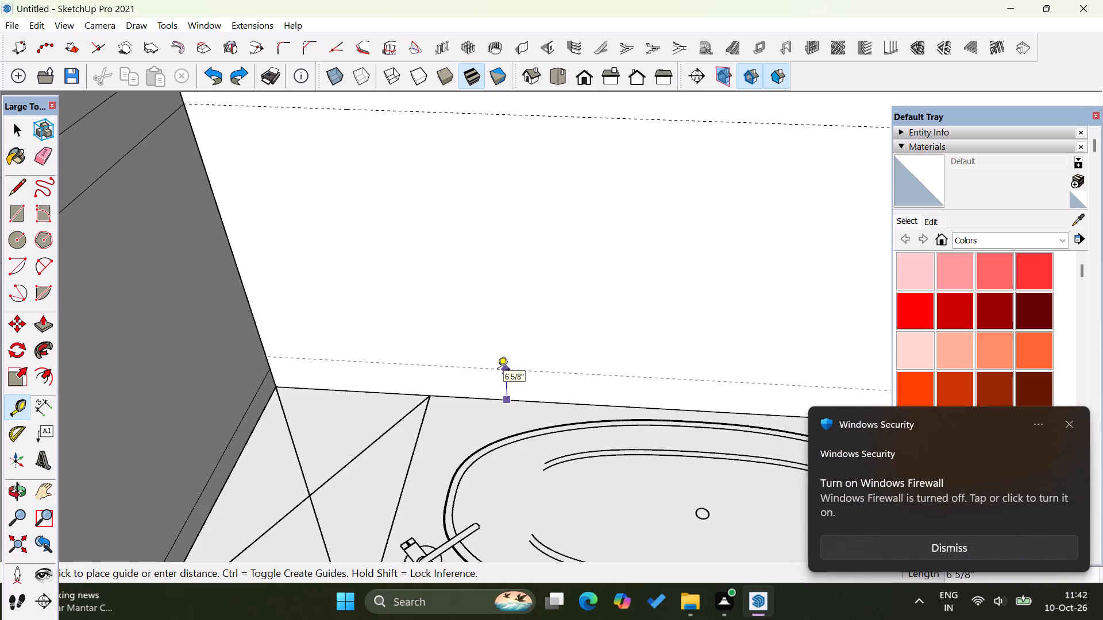
{"action": "key", "text": "4"}
{"action": "key", "text": "super+s"}
{"action": "key", "text": "Return"}
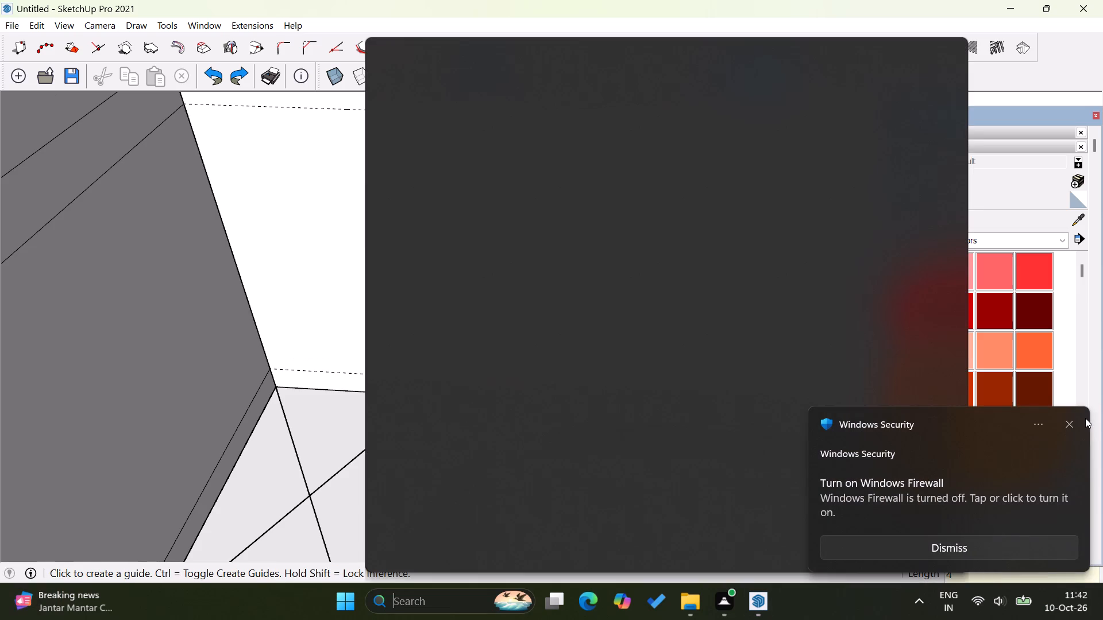
Dismiss the Windows Security firewall notification.
{"action": "left_click", "coordinate": [1066, 424]}
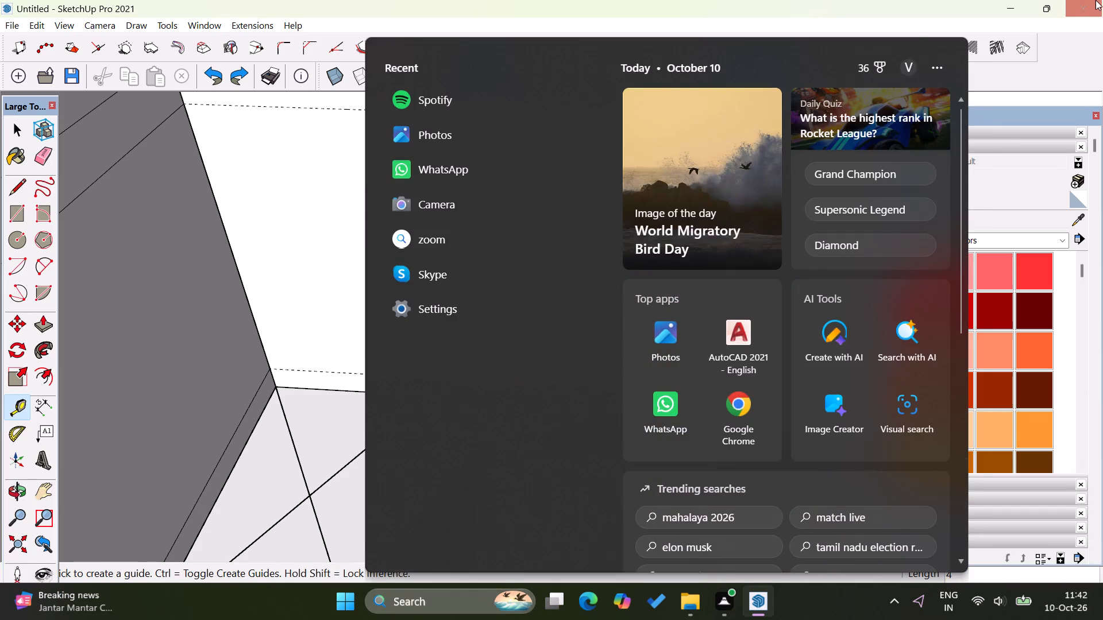
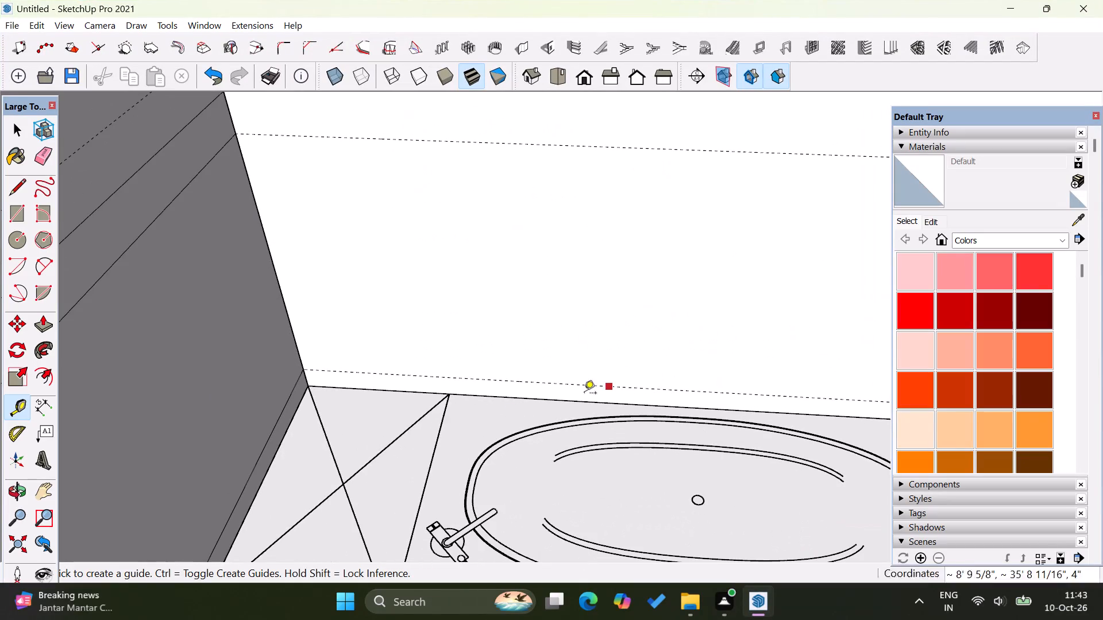
Place a horizontal guide line 6" above the 4' guide on the wall behind the bathtub.
{"action": "scroll", "coordinate": [619, 408], "scroll_direction": "down", "scroll_amount": 4}
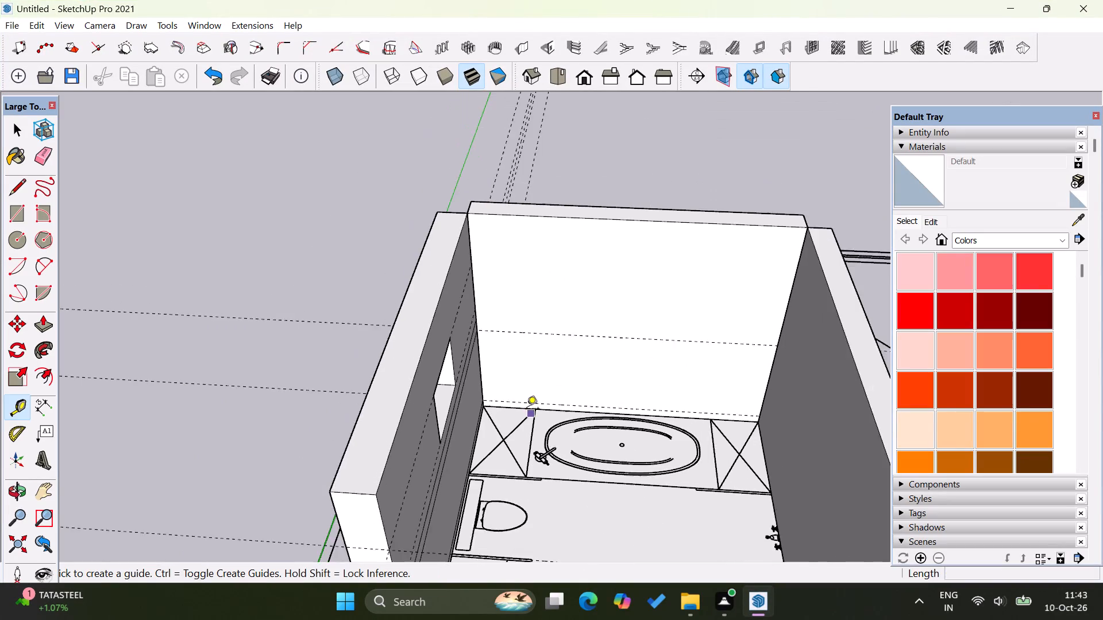
{"action": "scroll", "coordinate": [527, 409], "scroll_direction": "down", "scroll_amount": 1}
{"action": "scroll", "coordinate": [594, 369], "scroll_direction": "up", "scroll_amount": 4}
{"action": "scroll", "coordinate": [479, 325], "scroll_direction": "up", "scroll_amount": 4}
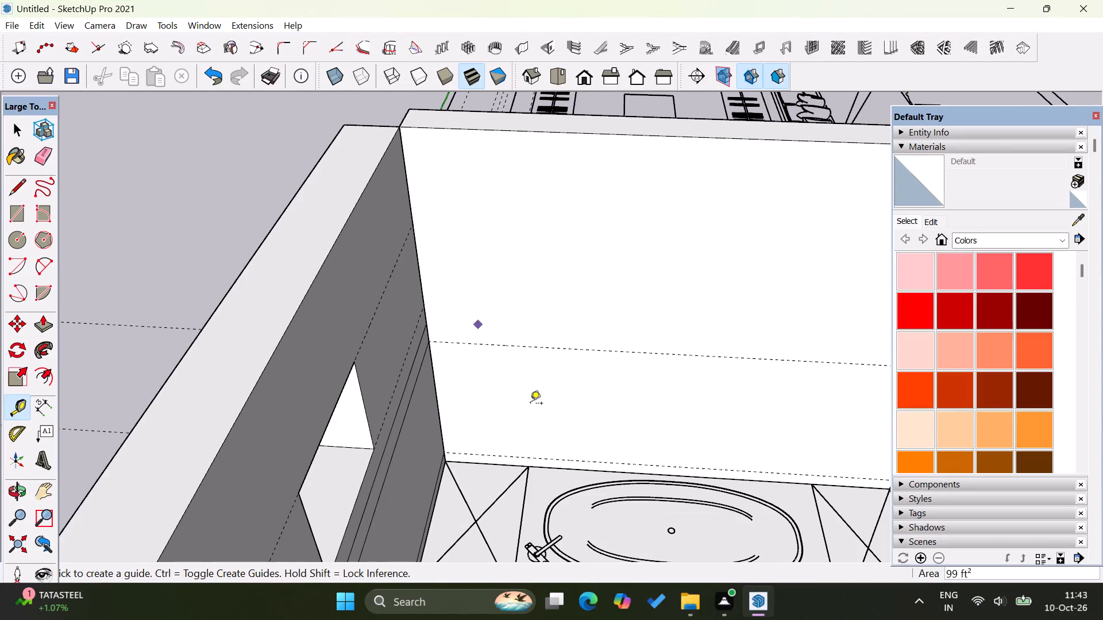
{"action": "left_click", "coordinate": [496, 345]}
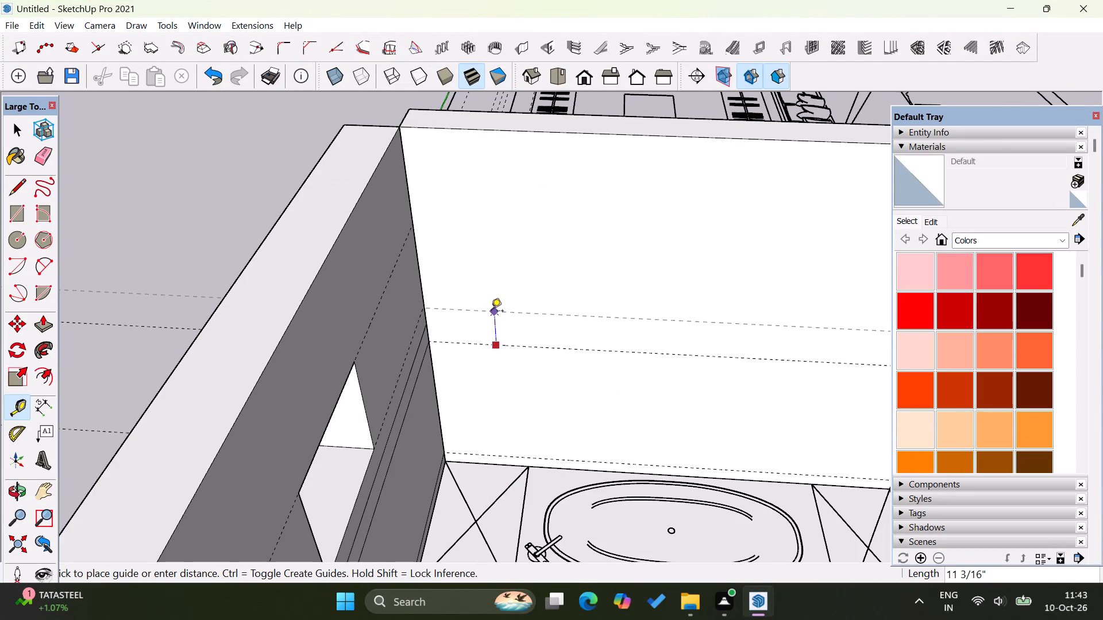
{"action": "key", "text": "6"}
{"action": "key", "text": "Return"}
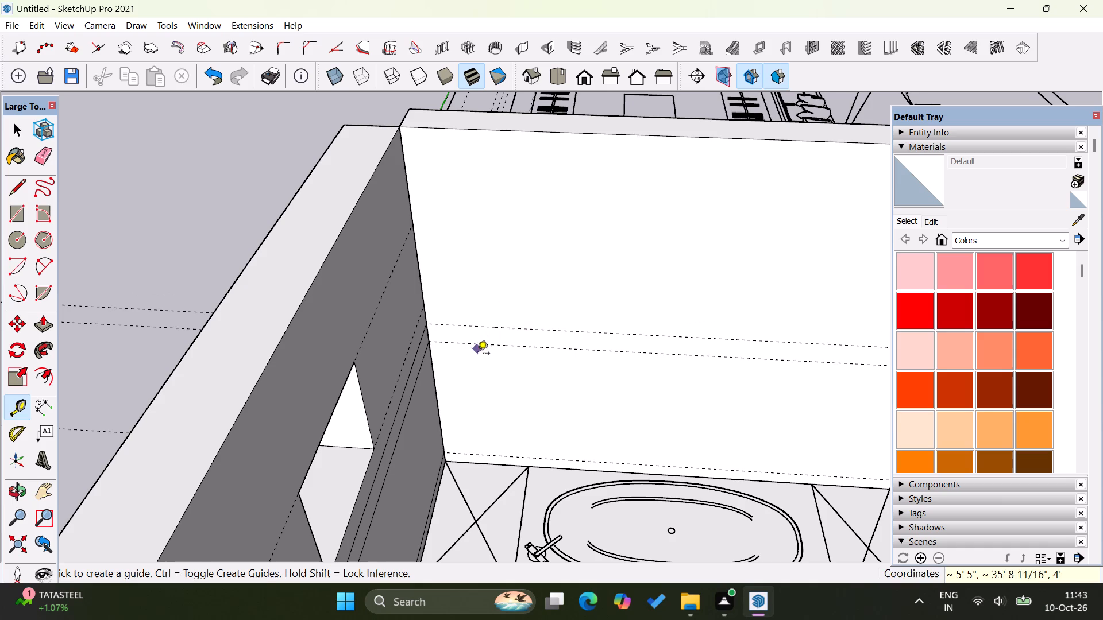
Place a horizontal guide line 4" above the bottom edge of the side wall opposite the window wall.
{"action": "middle_click_drag", "start_coordinate": [523, 383], "coordinate": [535, 373]}
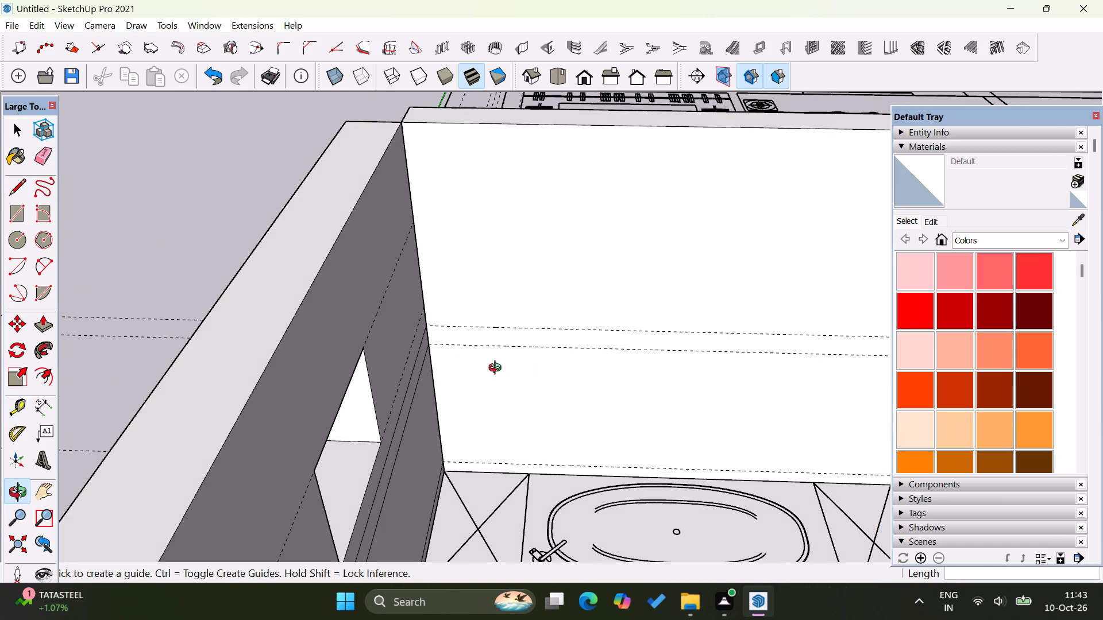
{"action": "scroll", "coordinate": [402, 348], "scroll_direction": "down", "scroll_amount": 18}
{"action": "scroll", "coordinate": [284, 360], "scroll_direction": "down", "scroll_amount": 5}
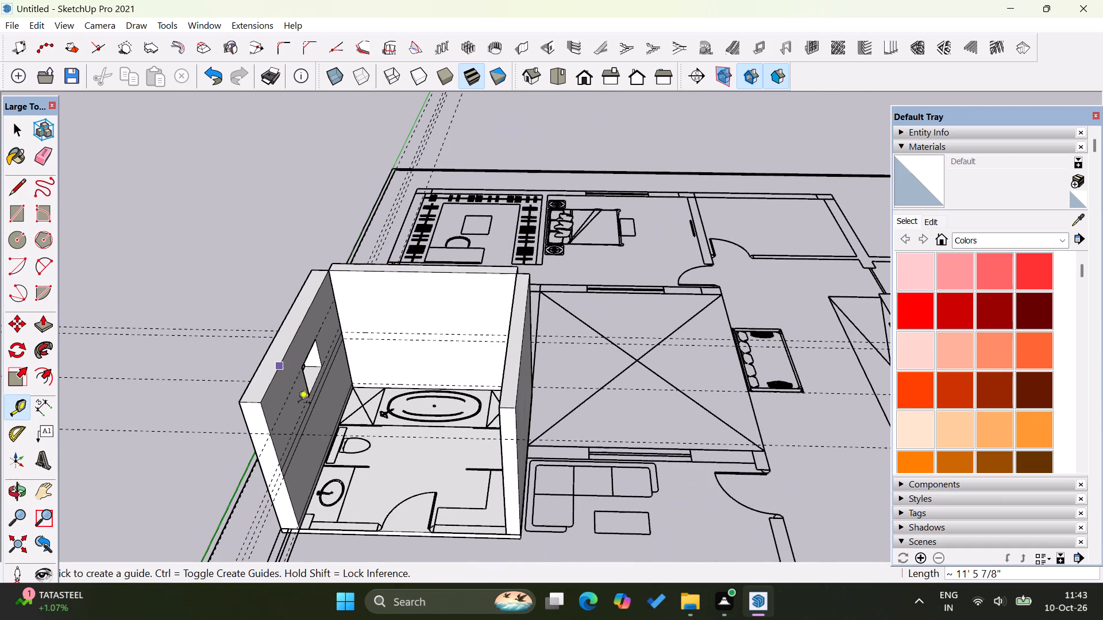
{"action": "middle_click_drag", "start_coordinate": [388, 445], "coordinate": [711, 508]}
{"action": "middle_click_drag", "start_coordinate": [741, 508], "coordinate": [749, 507]}
{"action": "scroll", "coordinate": [655, 414], "scroll_direction": "up", "scroll_amount": 5}
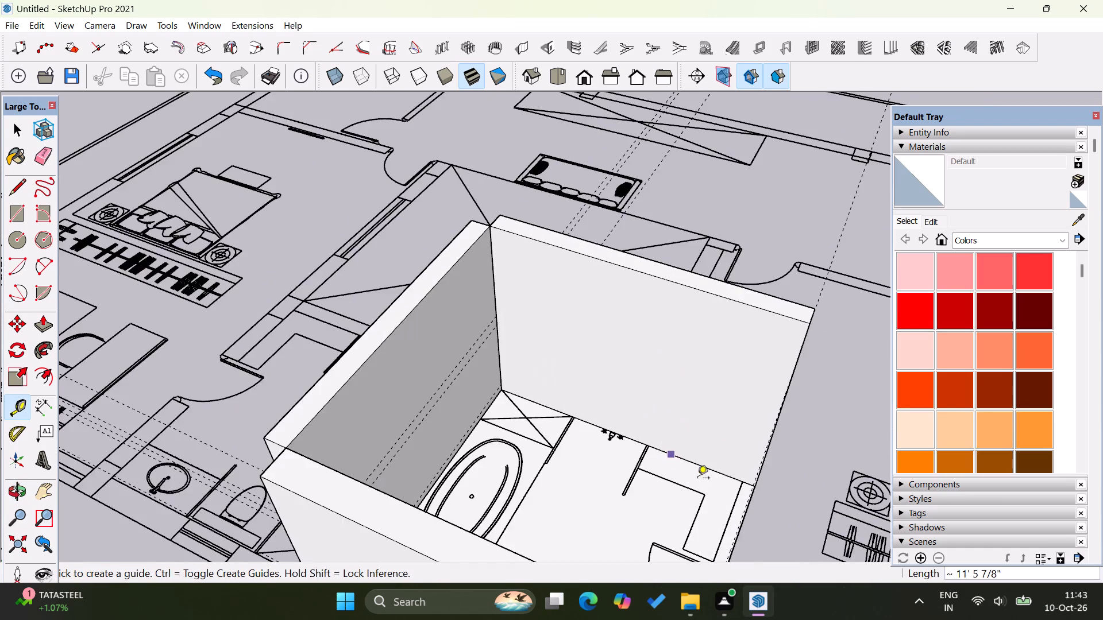
{"action": "scroll", "coordinate": [719, 457], "scroll_direction": "up", "scroll_amount": 8}
{"action": "scroll", "coordinate": [301, 270], "scroll_direction": "down", "scroll_amount": 10}
{"action": "scroll", "coordinate": [530, 383], "scroll_direction": "down", "scroll_amount": 5}
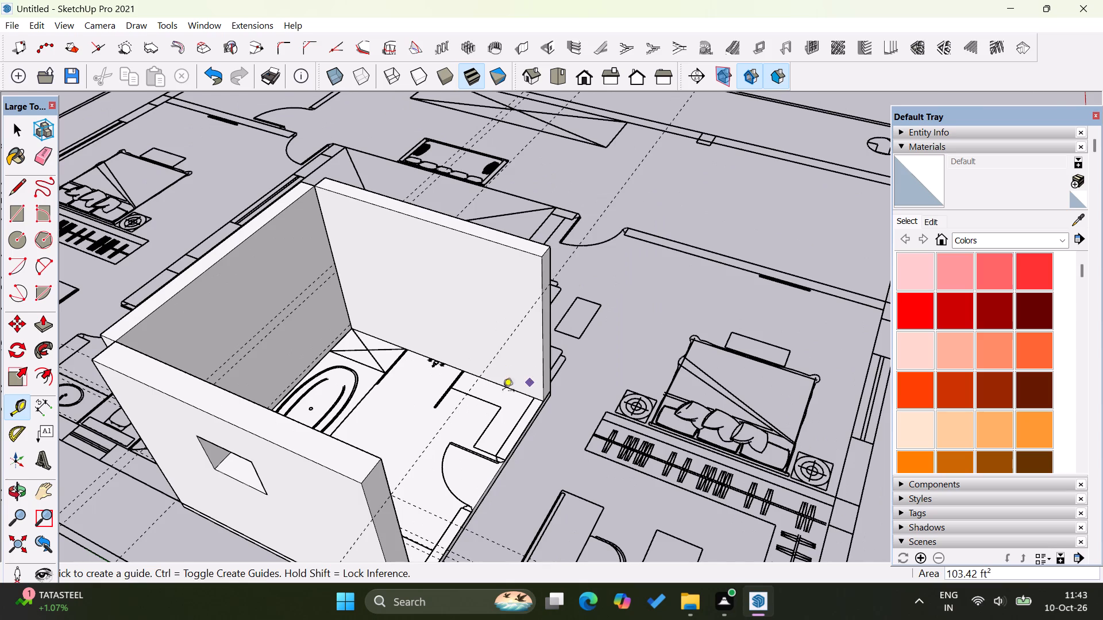
{"action": "middle_click_drag", "start_coordinate": [380, 423], "coordinate": [630, 458]}
{"action": "scroll", "coordinate": [419, 419], "scroll_direction": "up", "scroll_amount": 11}
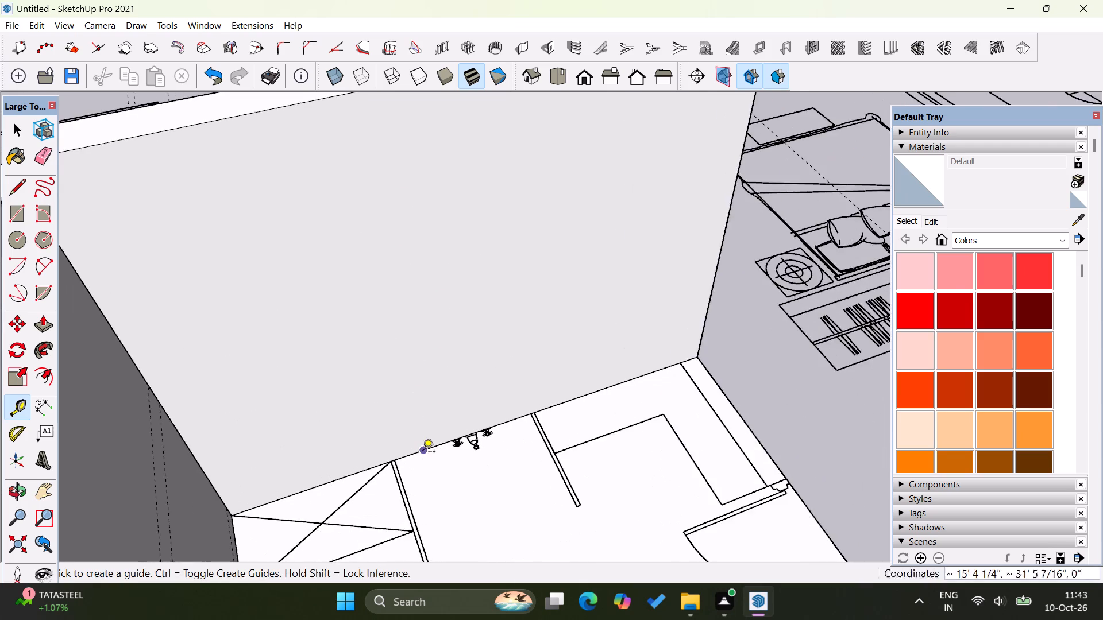
{"action": "scroll", "coordinate": [423, 452], "scroll_direction": "up", "scroll_amount": 2}
{"action": "left_click", "coordinate": [423, 451]}
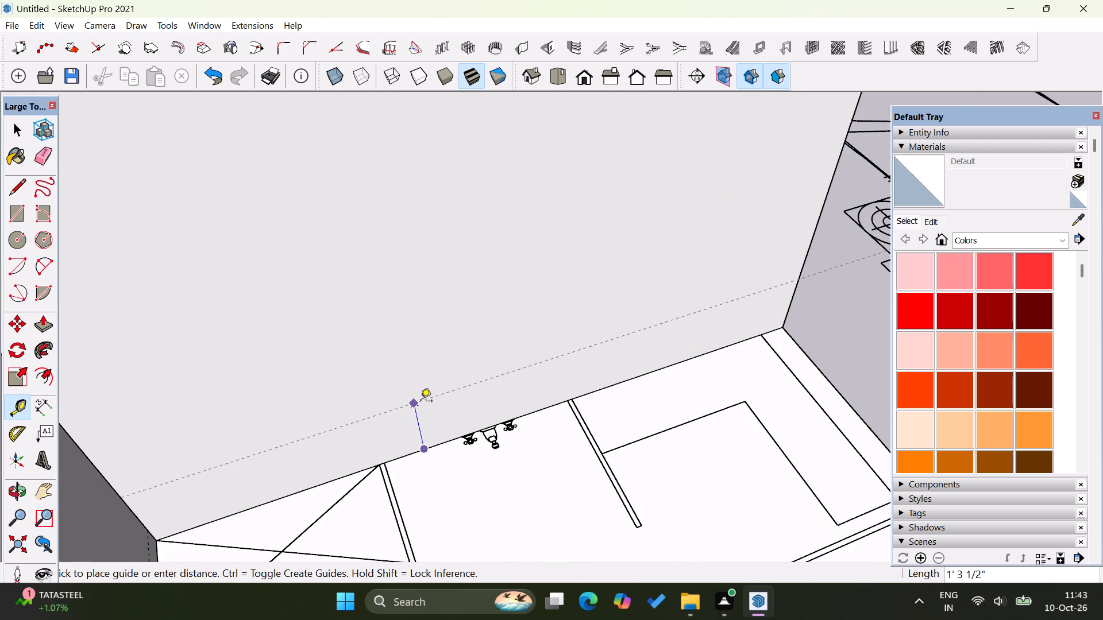
{"action": "key", "text": "4"}
{"action": "key", "text": "Return"}
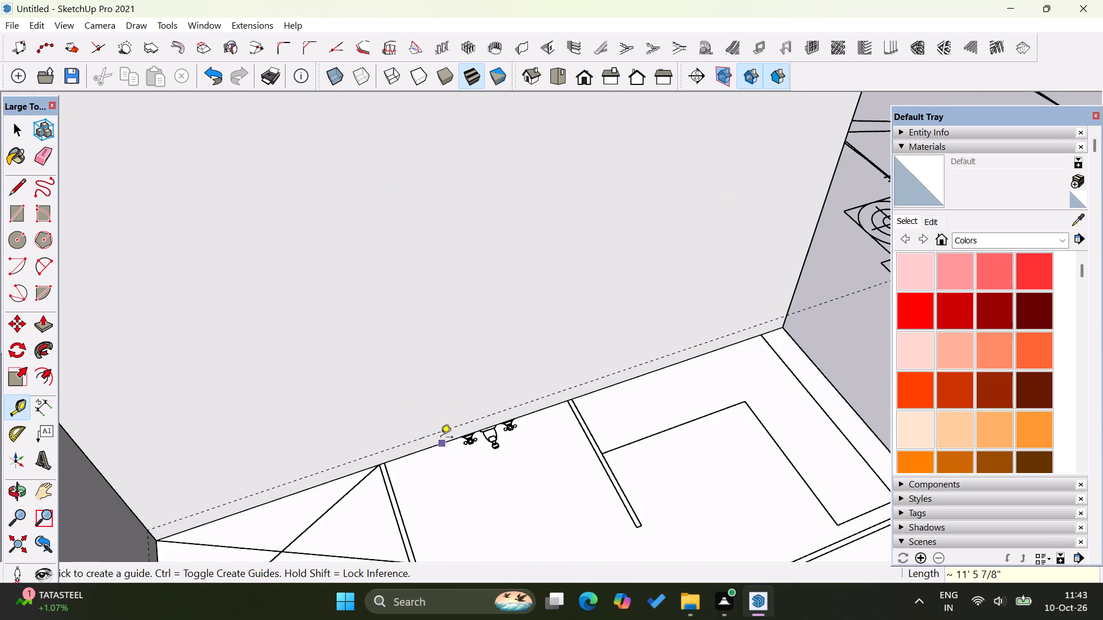
Place a second horizontal guide line 4' above the bottom edge of the wall opposite the window.
{"action": "left_click", "coordinate": [438, 444]}
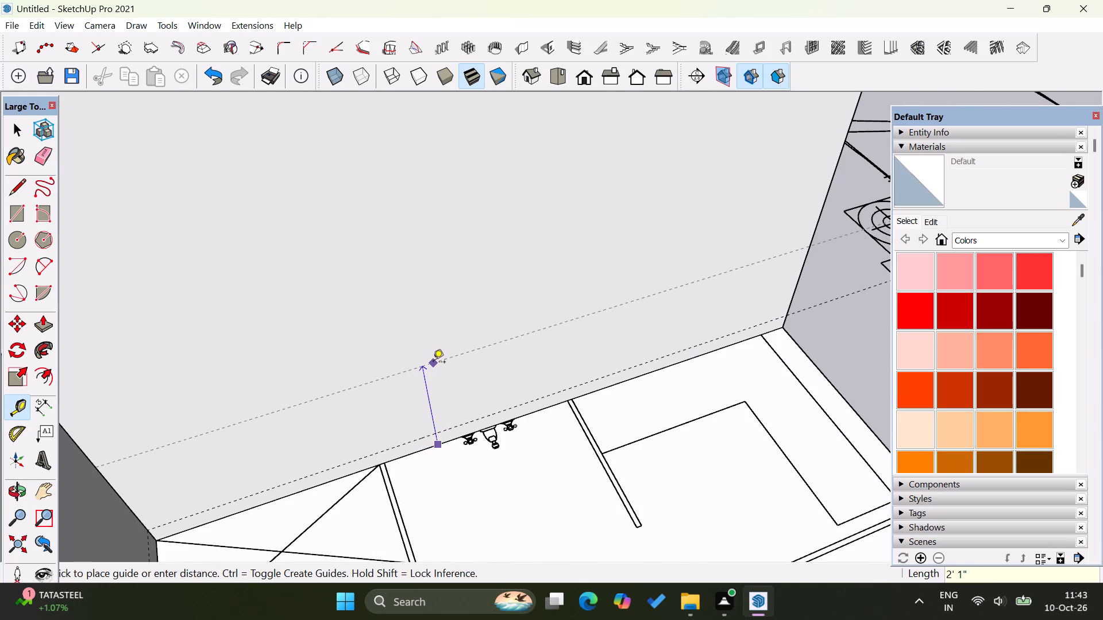
{"action": "type", "text": "4'"}
{"action": "key", "text": "Return"}
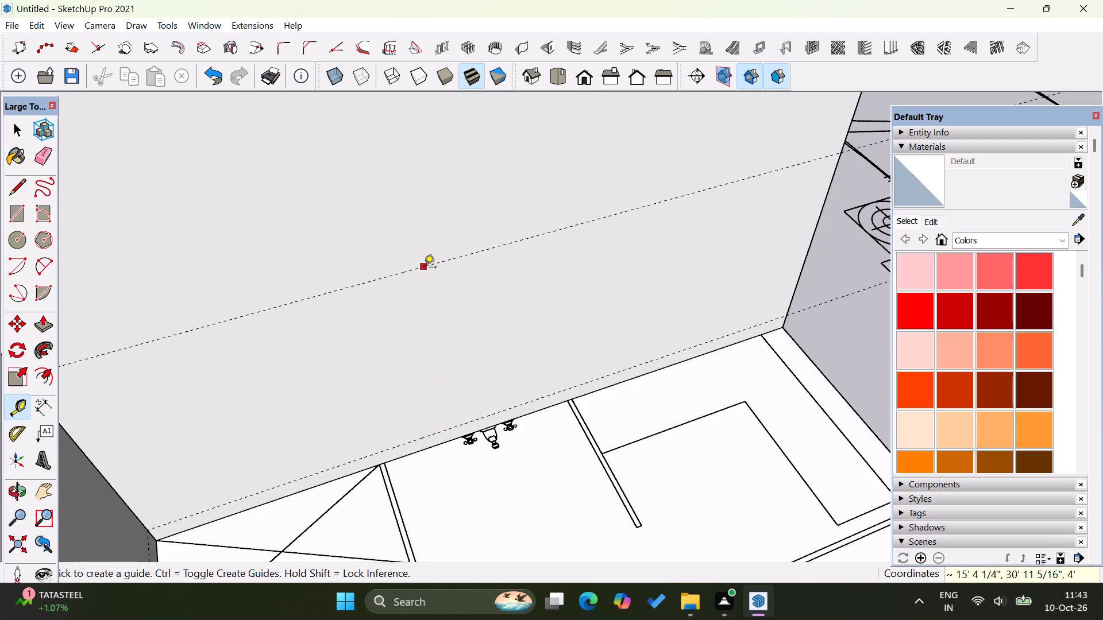
Place a horizontal guide line 6" above the 4' guide on the wall opposite the window, and leave the Tape Measure tool.
{"action": "left_click", "coordinate": [424, 268]}
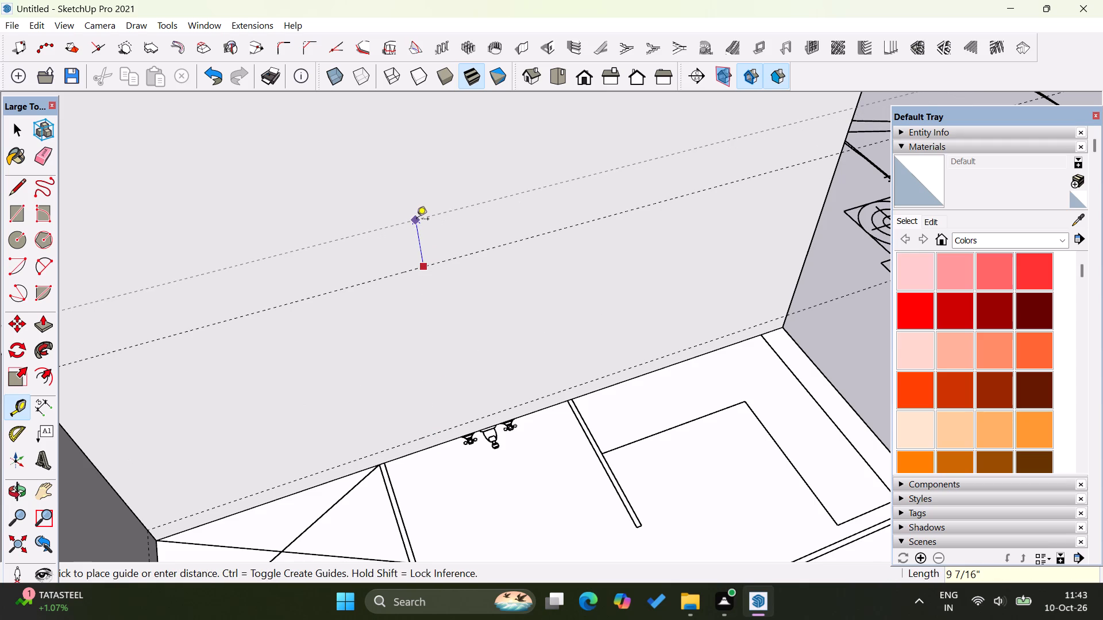
{"action": "key", "text": "6"}
{"action": "key", "text": "Return"}
{"action": "scroll", "coordinate": [391, 249], "scroll_direction": "down", "scroll_amount": 10}
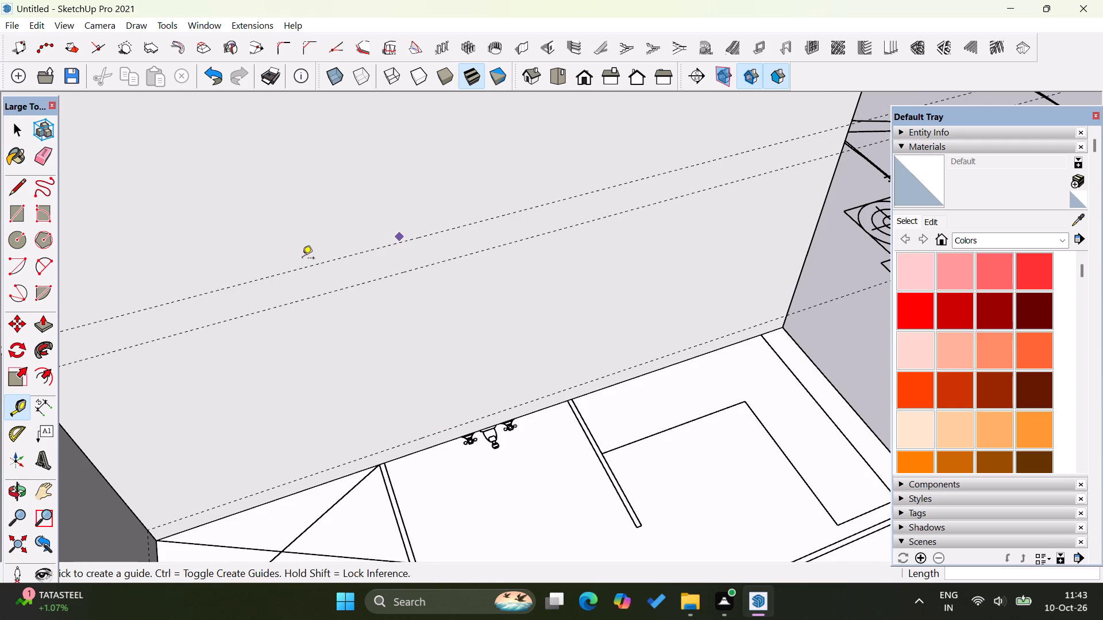
{"action": "scroll", "coordinate": [269, 300], "scroll_direction": "down", "scroll_amount": 5}
{"action": "left_click", "coordinate": [16, 133]}
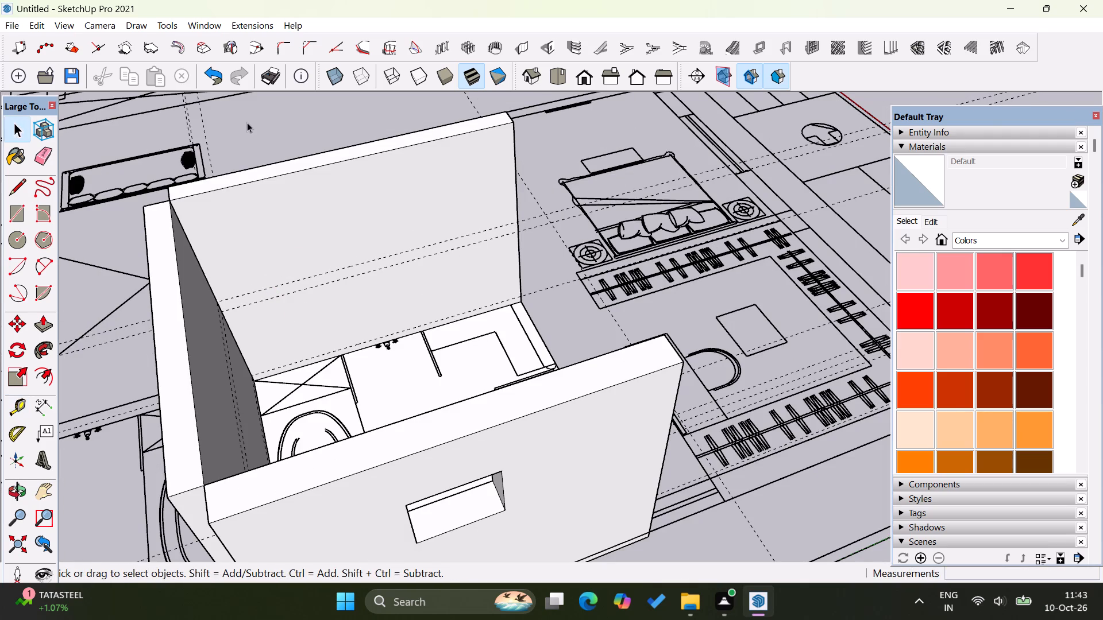
{"action": "left_click", "coordinate": [247, 122]}
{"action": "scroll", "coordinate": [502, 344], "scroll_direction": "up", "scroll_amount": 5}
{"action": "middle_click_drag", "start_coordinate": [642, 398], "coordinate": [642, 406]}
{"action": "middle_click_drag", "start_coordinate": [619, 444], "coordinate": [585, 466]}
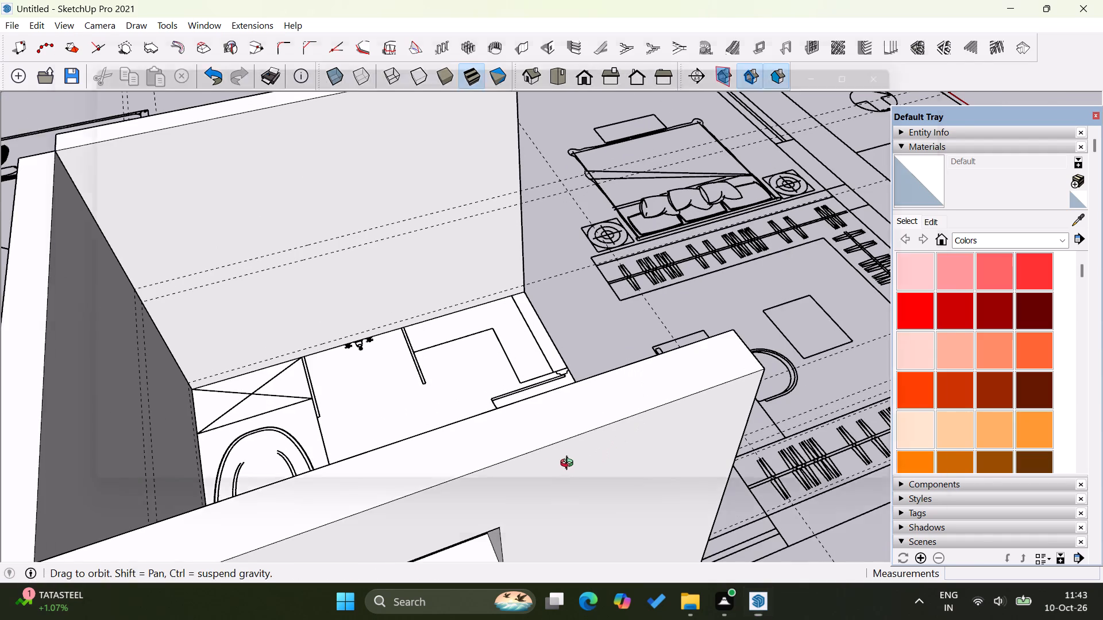
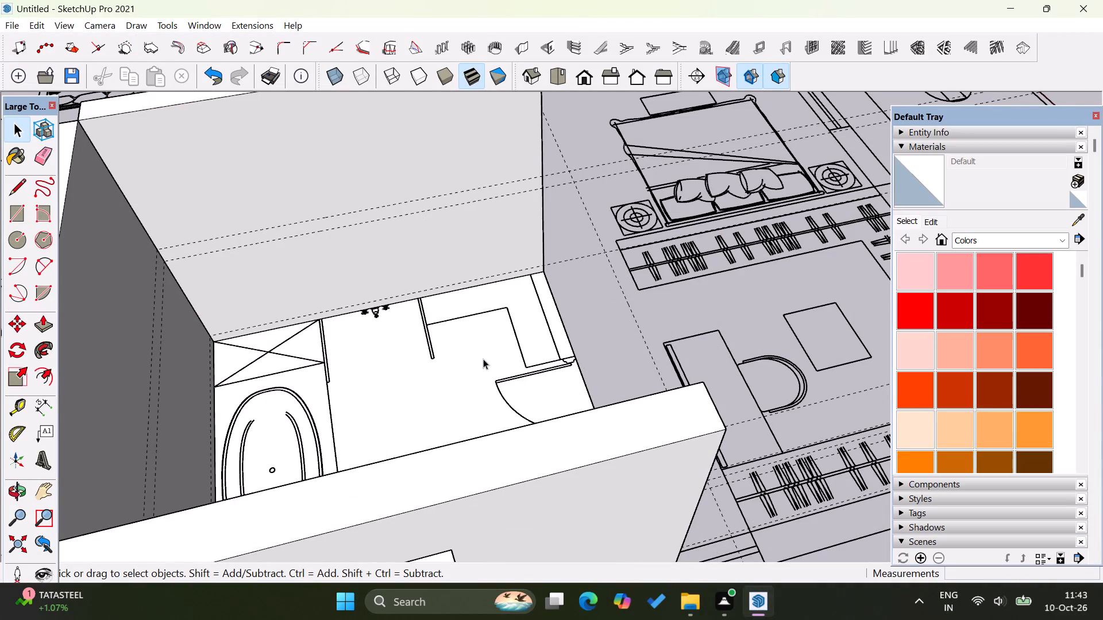
Inside the wall group opposite the window, draw two full-width edges about 11' 5 7/8" long along the two upper guides.
{"action": "scroll", "coordinate": [538, 359], "scroll_direction": "down", "scroll_amount": 5}
{"action": "scroll", "coordinate": [587, 447], "scroll_direction": "down", "scroll_amount": 11}
{"action": "scroll", "coordinate": [460, 343], "scroll_direction": "up", "scroll_amount": 13}
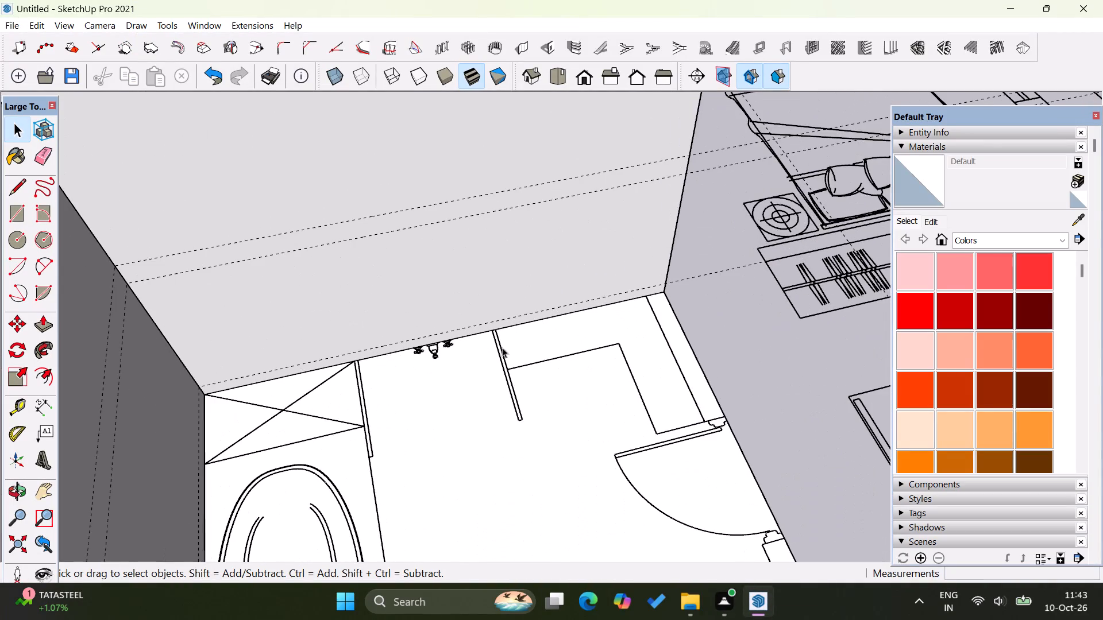
{"action": "scroll", "coordinate": [374, 382], "scroll_direction": "down", "scroll_amount": 4}
{"action": "scroll", "coordinate": [562, 318], "scroll_direction": "up", "scroll_amount": 18}
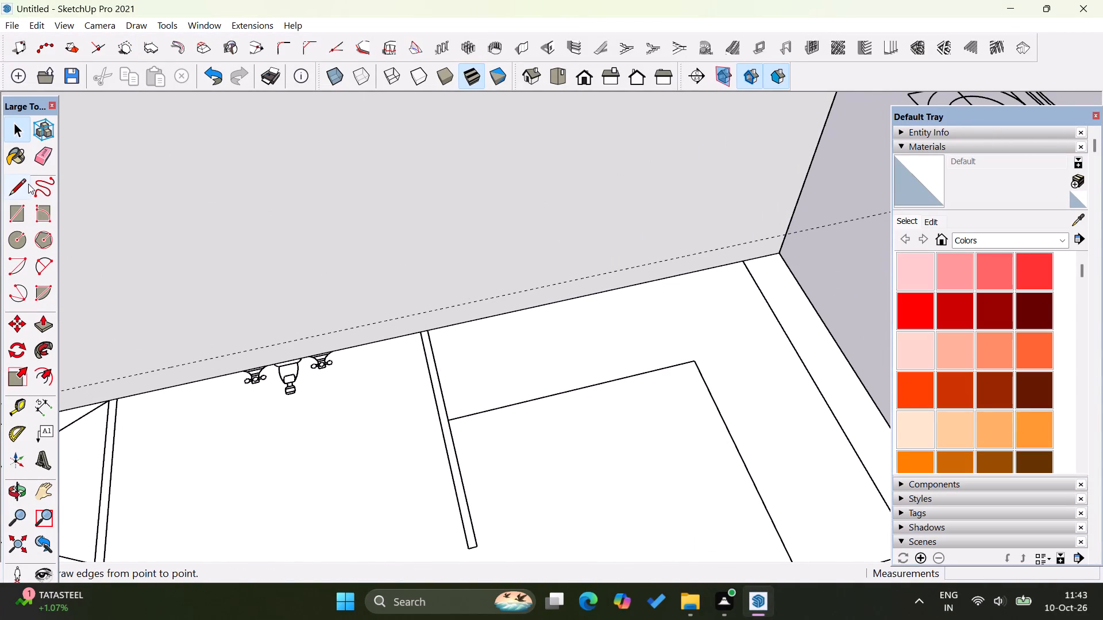
{"action": "scroll", "coordinate": [488, 379], "scroll_direction": "down", "scroll_amount": 4}
{"action": "scroll", "coordinate": [619, 389], "scroll_direction": "down", "scroll_amount": 10}
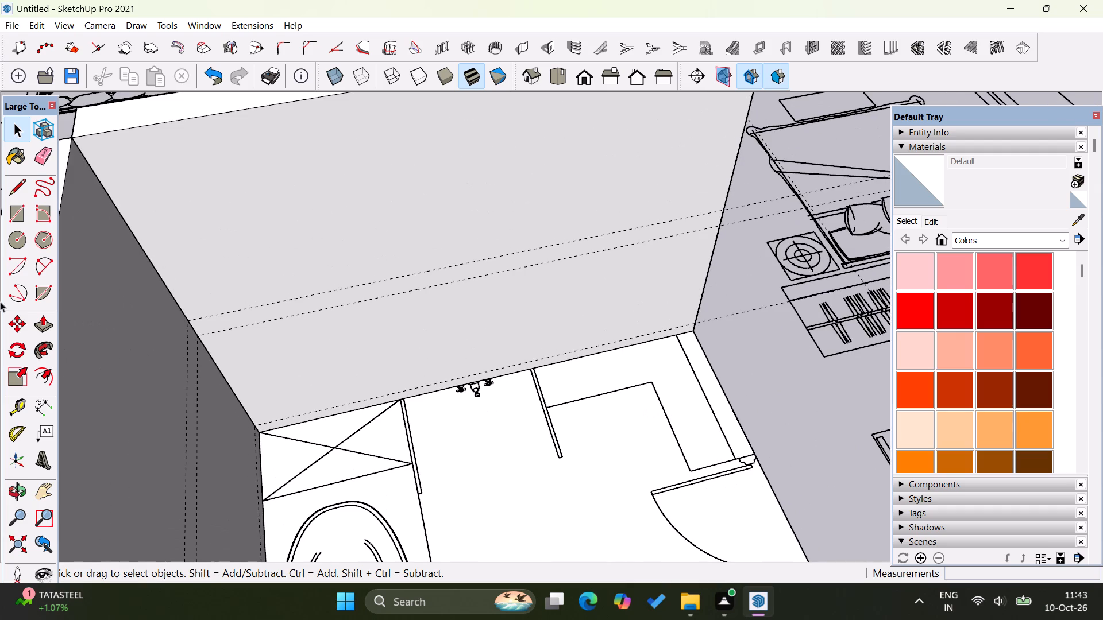
{"action": "double_click", "coordinate": [406, 343]}
{"action": "scroll", "coordinate": [518, 387], "scroll_direction": "down", "scroll_amount": 4}
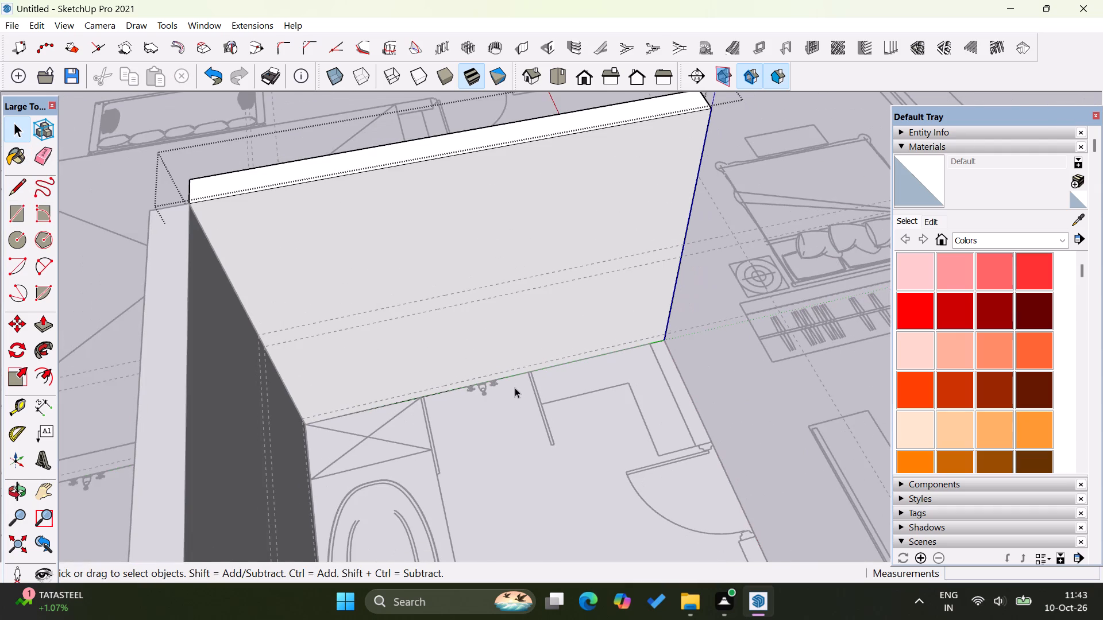
{"action": "scroll", "coordinate": [514, 381], "scroll_direction": "up", "scroll_amount": 3}
{"action": "left_click", "coordinate": [25, 189]}
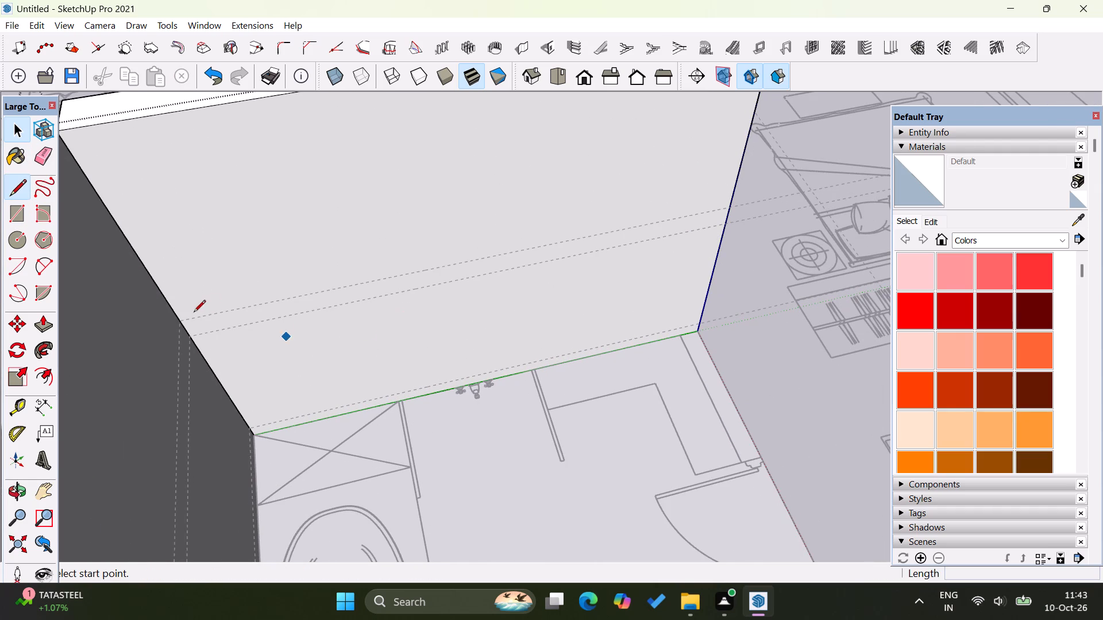
{"action": "left_click", "coordinate": [178, 319]}
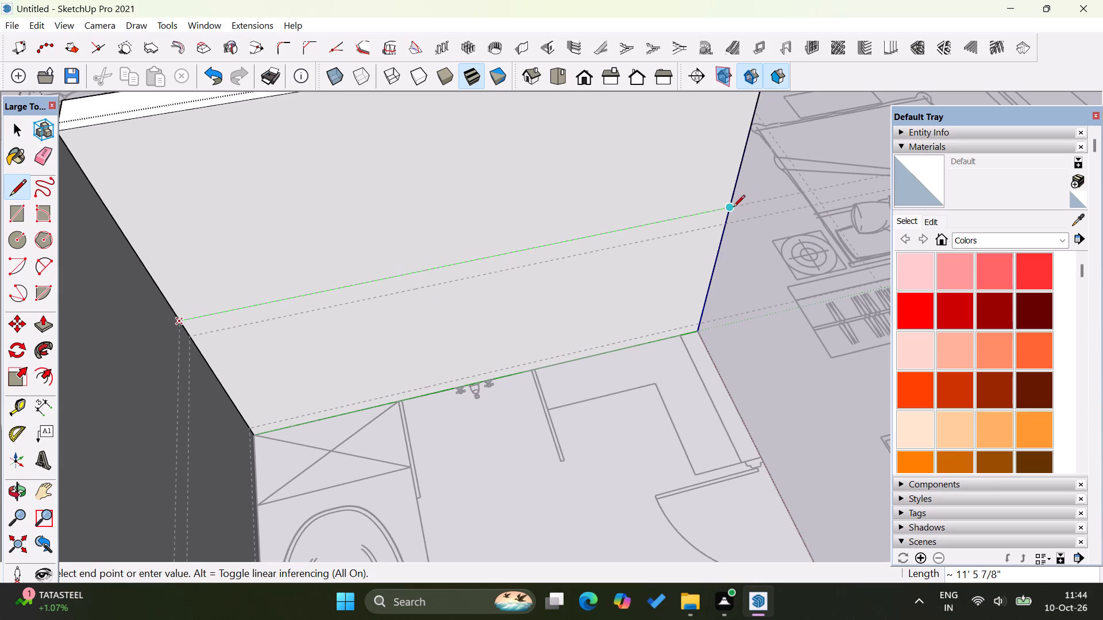
{"action": "left_click", "coordinate": [733, 208]}
{"action": "left_click", "coordinate": [188, 338]}
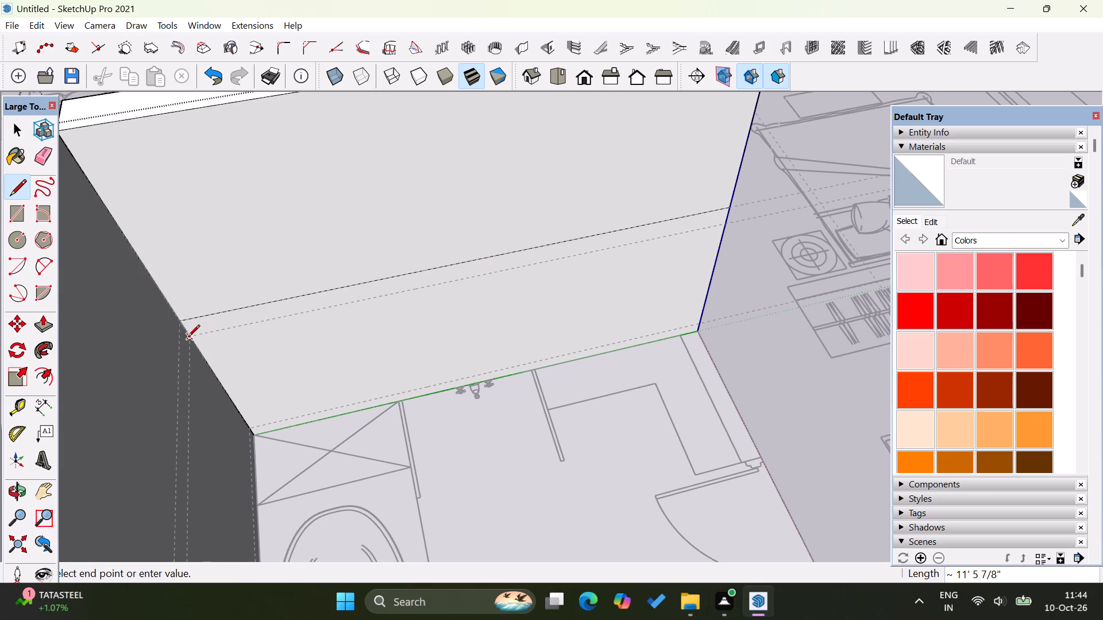
{"action": "left_click", "coordinate": [726, 226]}
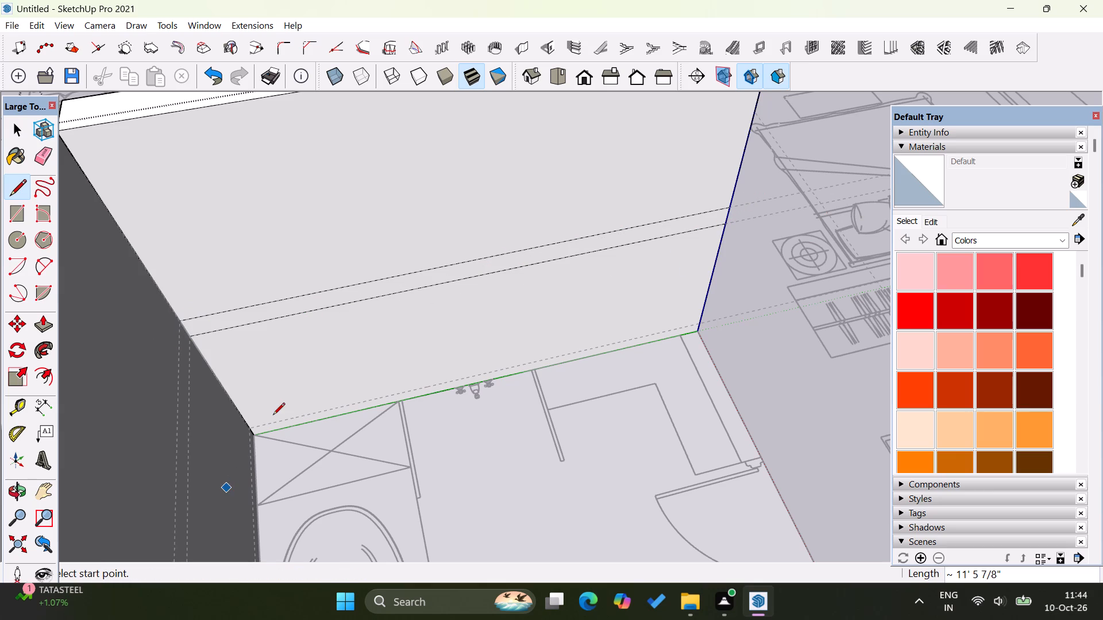
Draw a full-width skirting edge along the 4" guide on the wall opposite the window and close the wall group.
{"action": "left_click", "coordinate": [250, 427]}
{"action": "key", "text": "Escape"}
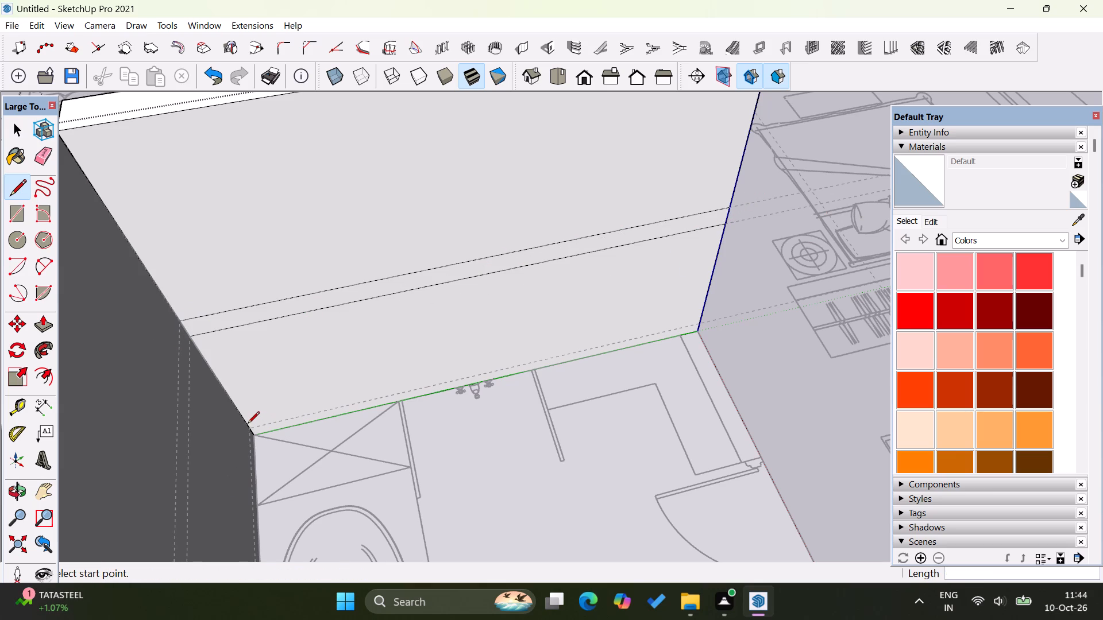
{"action": "scroll", "coordinate": [250, 433], "scroll_direction": "up", "scroll_amount": 14}
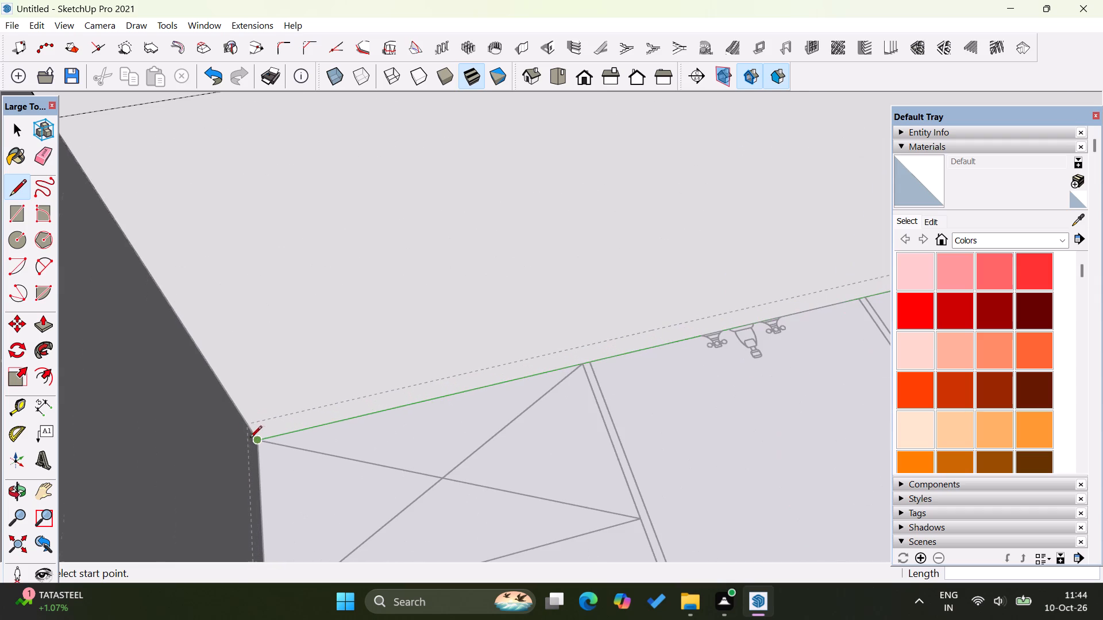
{"action": "left_click", "coordinate": [249, 420]}
{"action": "scroll", "coordinate": [178, 443], "scroll_direction": "down", "scroll_amount": 8}
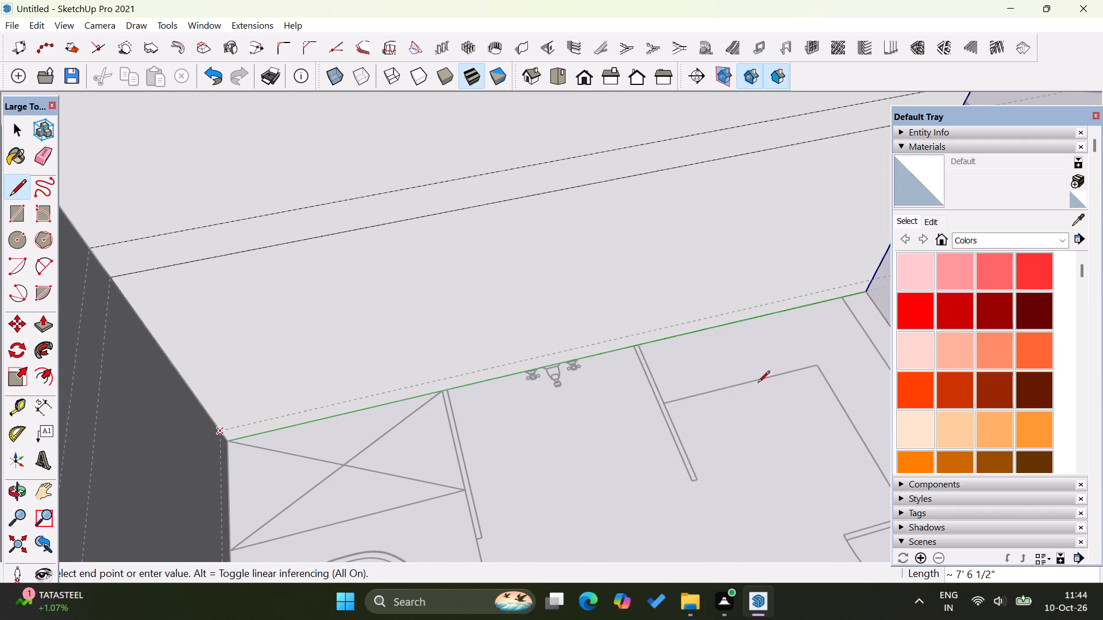
{"action": "left_click", "coordinate": [871, 281]}
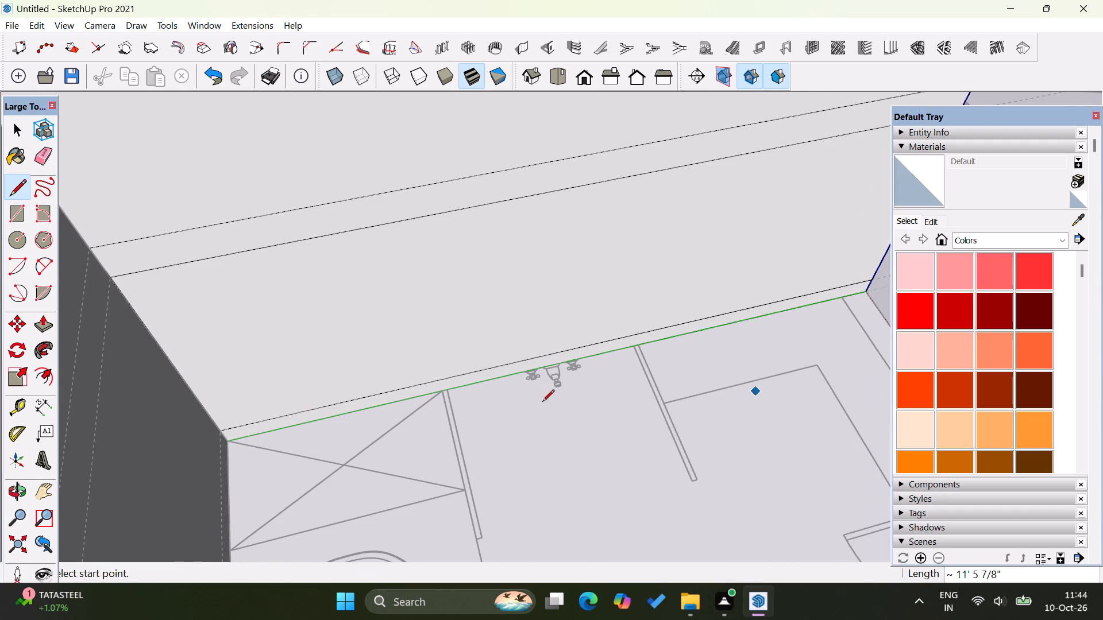
{"action": "scroll", "coordinate": [388, 357], "scroll_direction": "down", "scroll_amount": 10}
{"action": "scroll", "coordinate": [514, 426], "scroll_direction": "down", "scroll_amount": 4}
{"action": "left_click", "coordinate": [23, 127]}
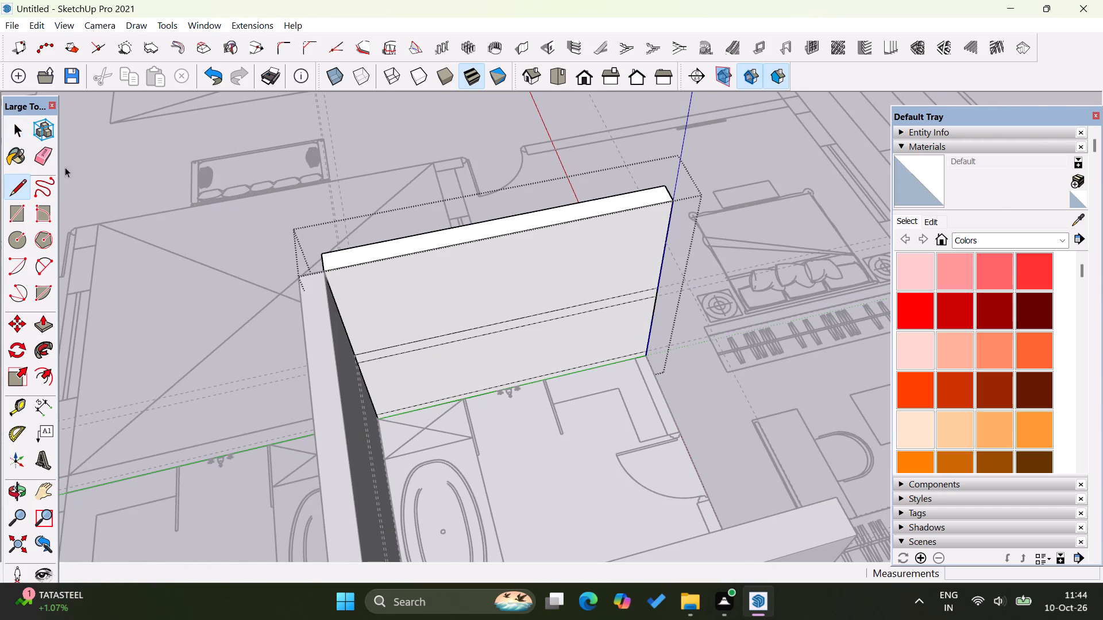
{"action": "left_click", "coordinate": [160, 265]}
Reopen the wall group opposite the window, check how its face is divided by selecting its parts, and close it.
{"action": "scroll", "coordinate": [518, 292], "scroll_direction": "up", "scroll_amount": 3}
{"action": "double_click", "coordinate": [523, 289]}
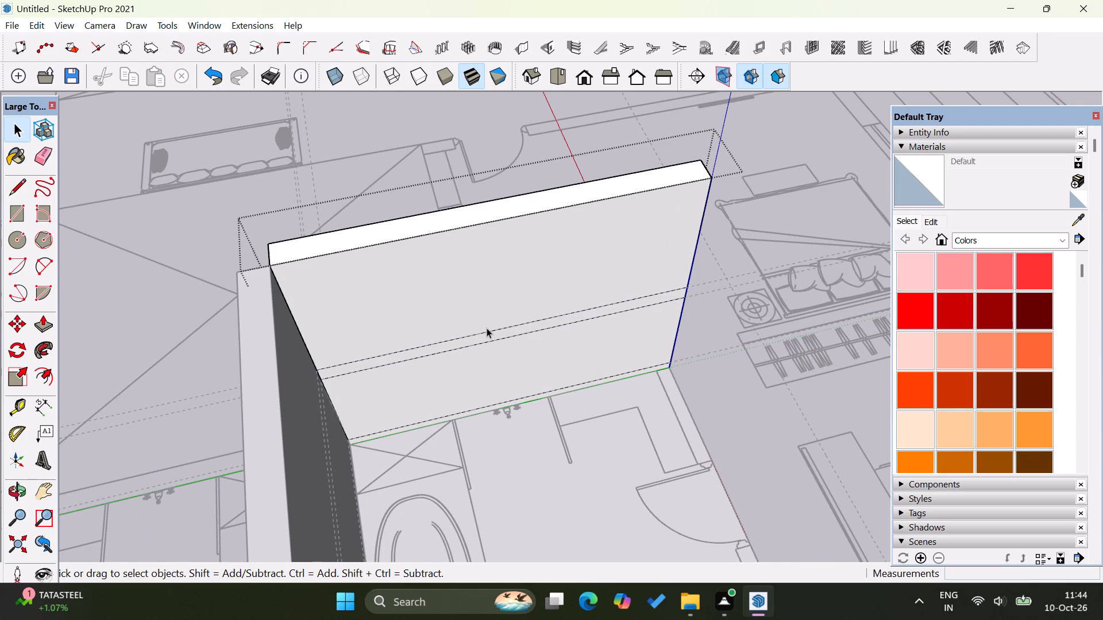
{"action": "left_click", "coordinate": [484, 336]}
{"action": "left_click", "coordinate": [484, 359]}
{"action": "left_click", "coordinate": [433, 295]}
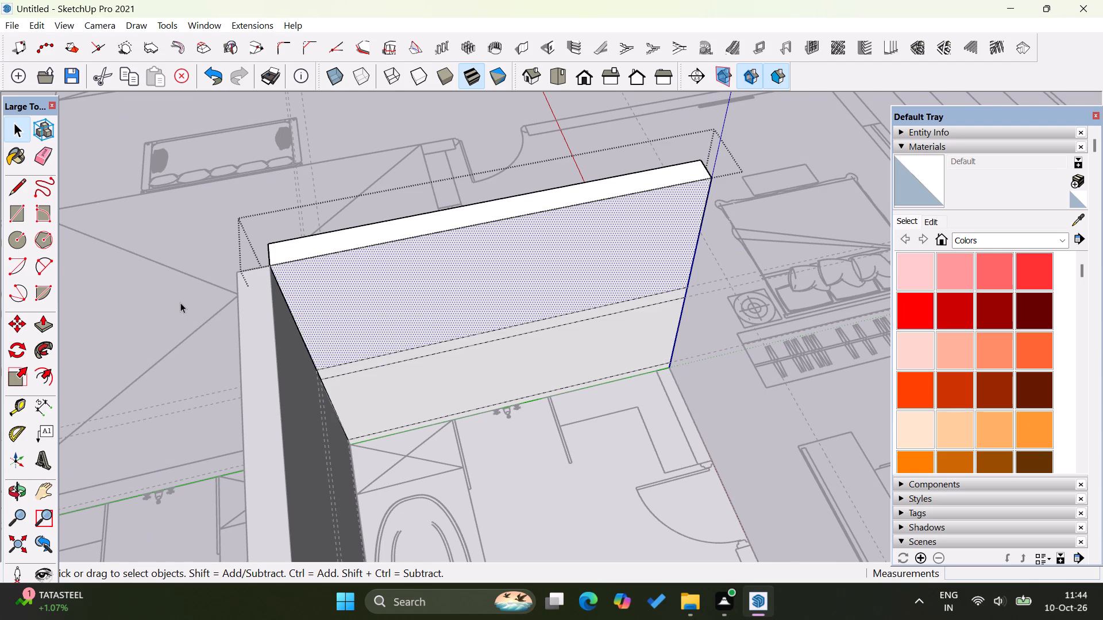
{"action": "left_click", "coordinate": [180, 303]}
Inside the wall group behind the bathtub, draw two full-width 11' edges along the two upper guides.
{"action": "scroll", "coordinate": [401, 319], "scroll_direction": "down", "scroll_amount": 4}
{"action": "middle_click_drag", "start_coordinate": [513, 489], "coordinate": [467, 482]}
{"action": "middle_click_drag", "start_coordinate": [334, 472], "coordinate": [325, 472]}
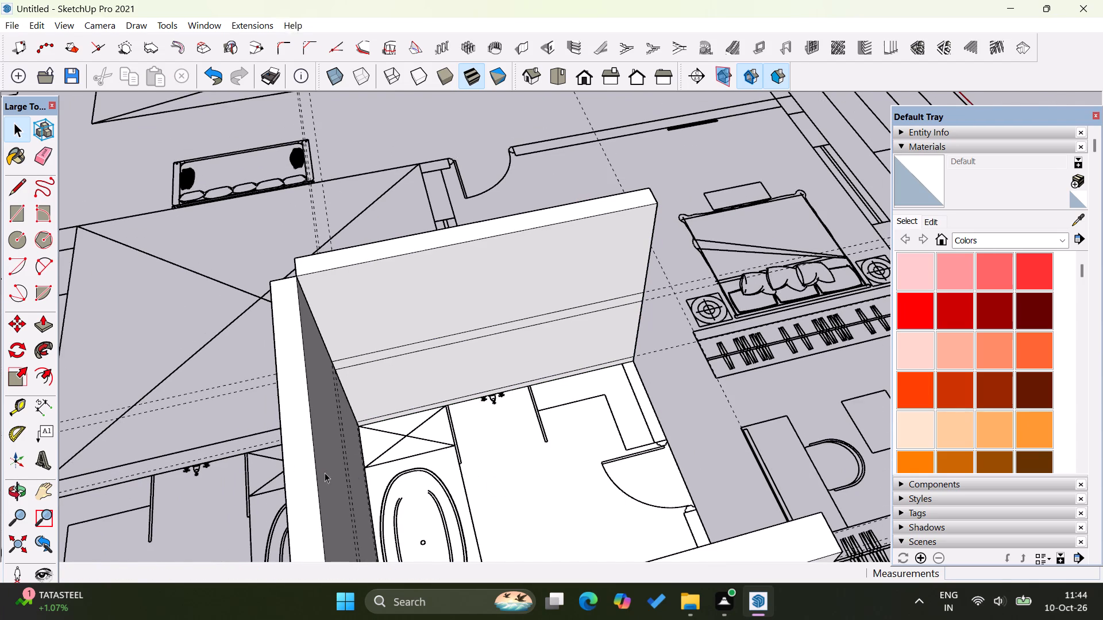
{"action": "middle_click_drag", "start_coordinate": [325, 472], "coordinate": [260, 470]}
{"action": "scroll", "coordinate": [249, 467], "scroll_direction": "down", "scroll_amount": 1}
{"action": "scroll", "coordinate": [383, 399], "scroll_direction": "down", "scroll_amount": 4}
{"action": "middle_click_drag", "start_coordinate": [566, 458], "coordinate": [233, 510]}
{"action": "middle_click", "coordinate": [226, 509]}
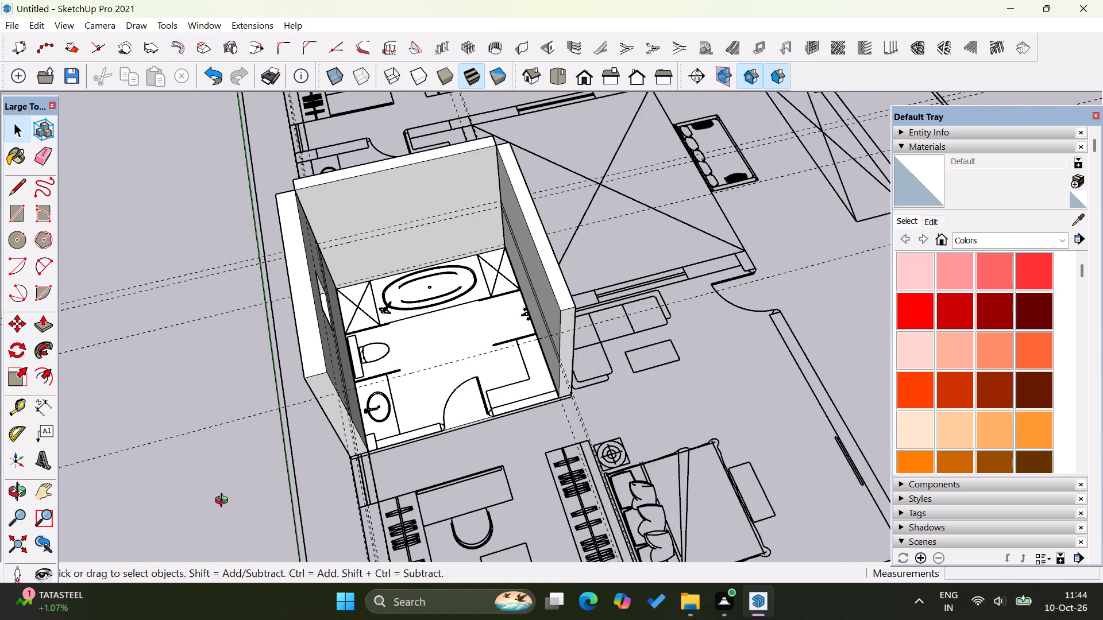
{"action": "scroll", "coordinate": [351, 453], "scroll_direction": "up", "scroll_amount": 8}
{"action": "scroll", "coordinate": [427, 428], "scroll_direction": "up", "scroll_amount": 4}
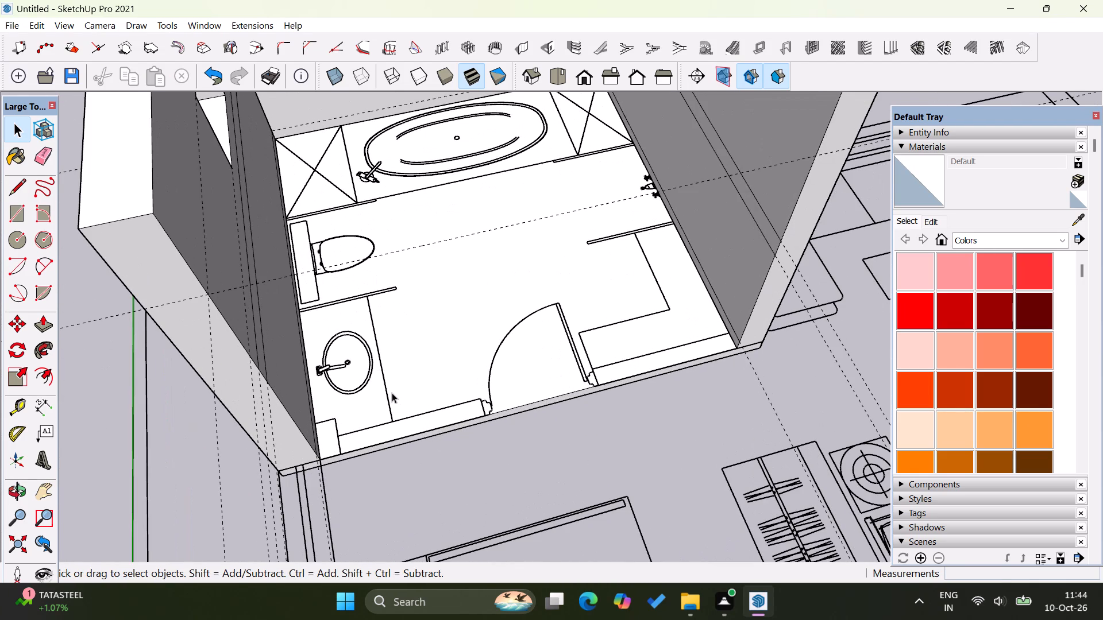
{"action": "scroll", "coordinate": [411, 432], "scroll_direction": "down", "scroll_amount": 9}
{"action": "scroll", "coordinate": [439, 252], "scroll_direction": "up", "scroll_amount": 3}
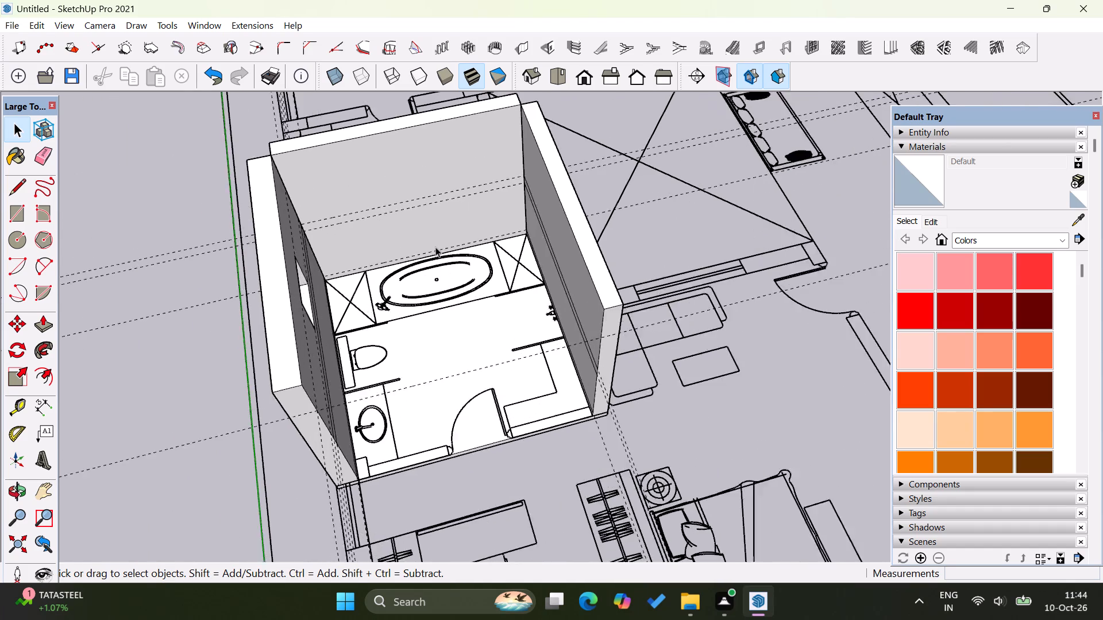
{"action": "scroll", "coordinate": [435, 247], "scroll_direction": "up", "scroll_amount": 1}
{"action": "scroll", "coordinate": [428, 330], "scroll_direction": "up", "scroll_amount": 4}
{"action": "scroll", "coordinate": [373, 448], "scroll_direction": "down", "scroll_amount": 5}
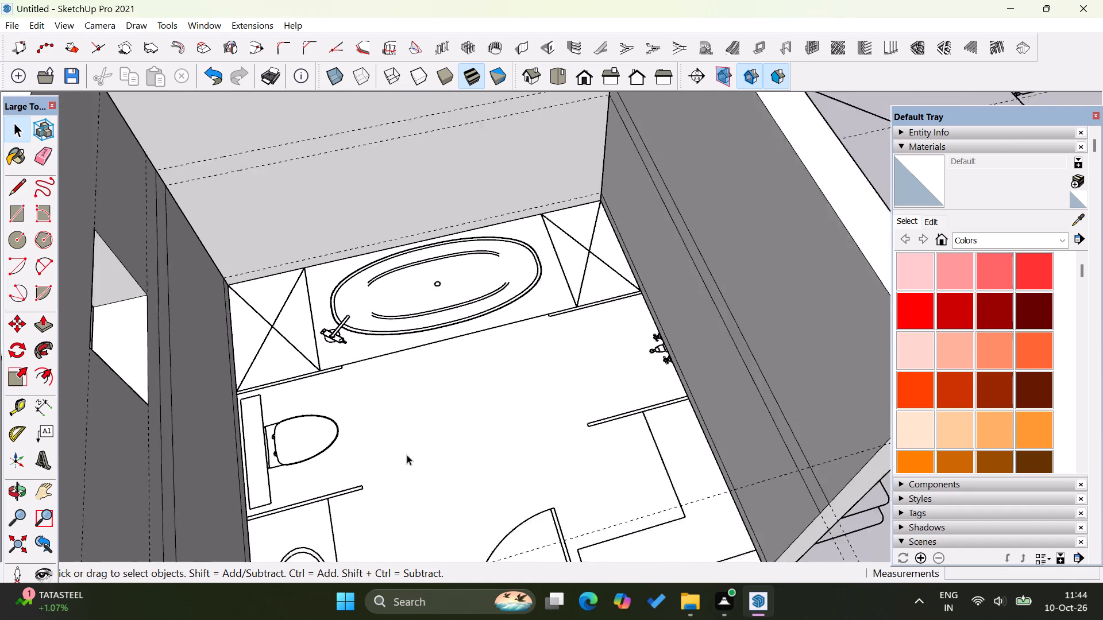
{"action": "scroll", "coordinate": [407, 455], "scroll_direction": "down", "scroll_amount": 1}
{"action": "double_click", "coordinate": [365, 254]}
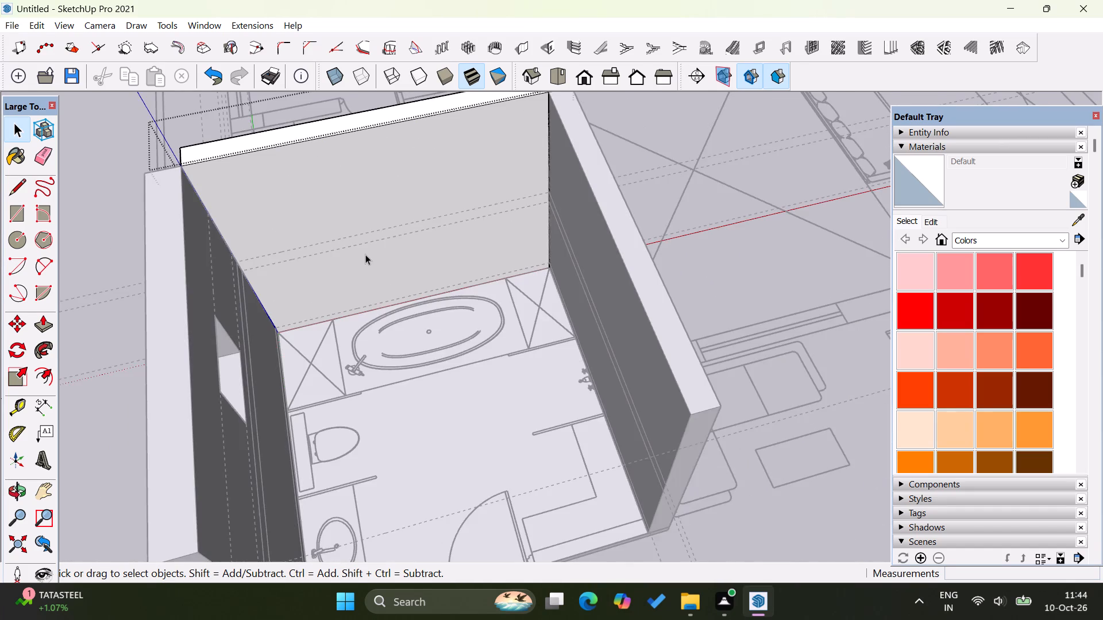
{"action": "scroll", "coordinate": [365, 254], "scroll_direction": "up", "scroll_amount": 3}
{"action": "left_click", "coordinate": [14, 181]}
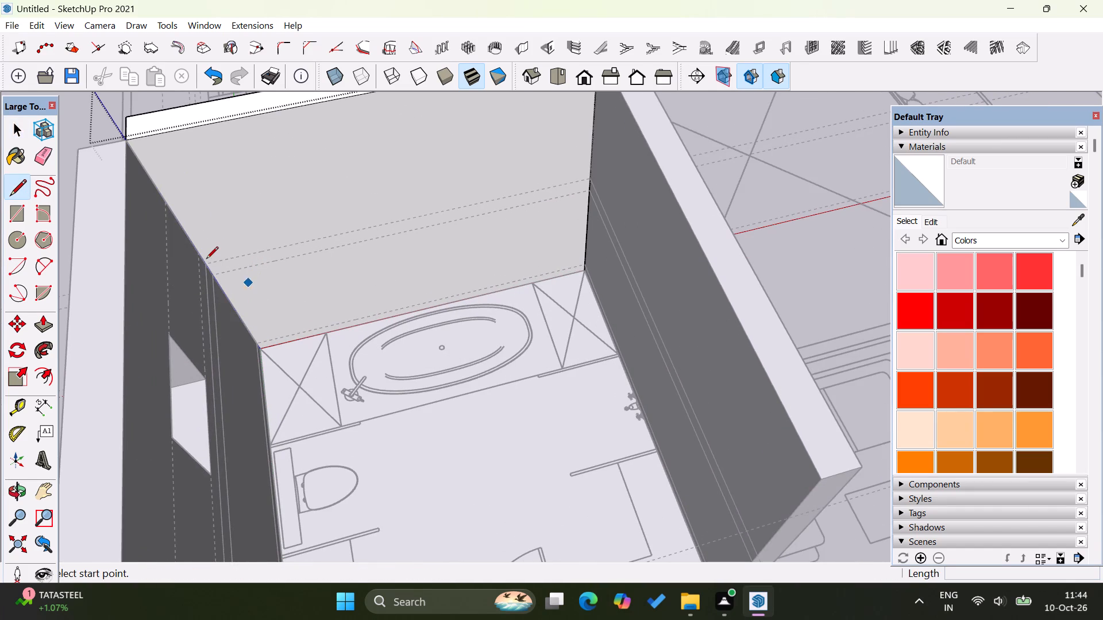
{"action": "left_click", "coordinate": [206, 259]}
{"action": "left_click", "coordinate": [587, 181]}
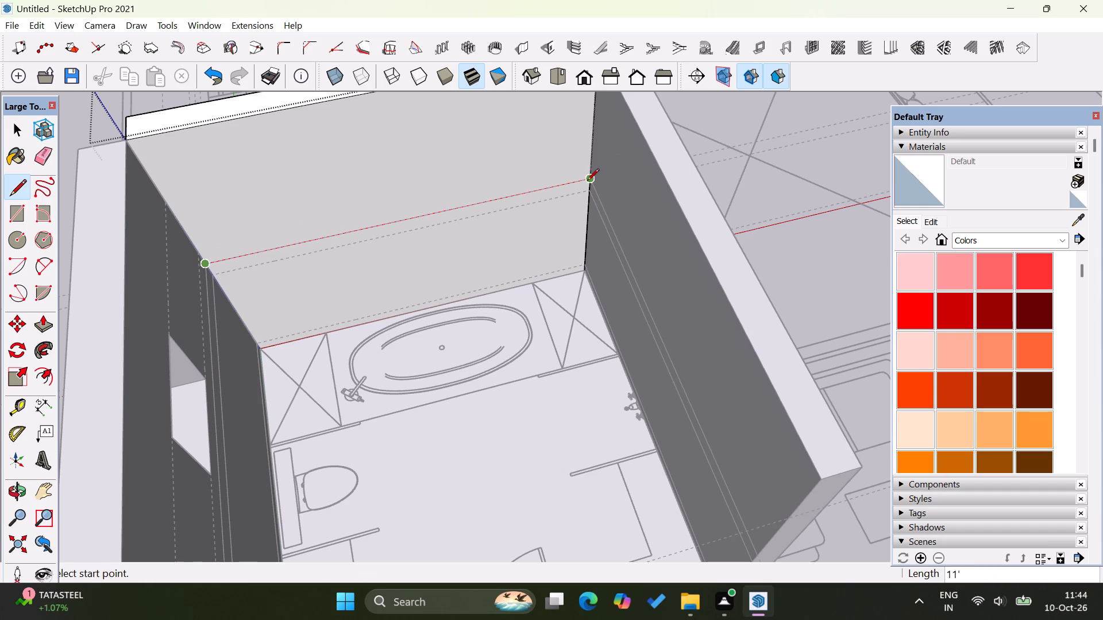
{"action": "left_click", "coordinate": [218, 274]}
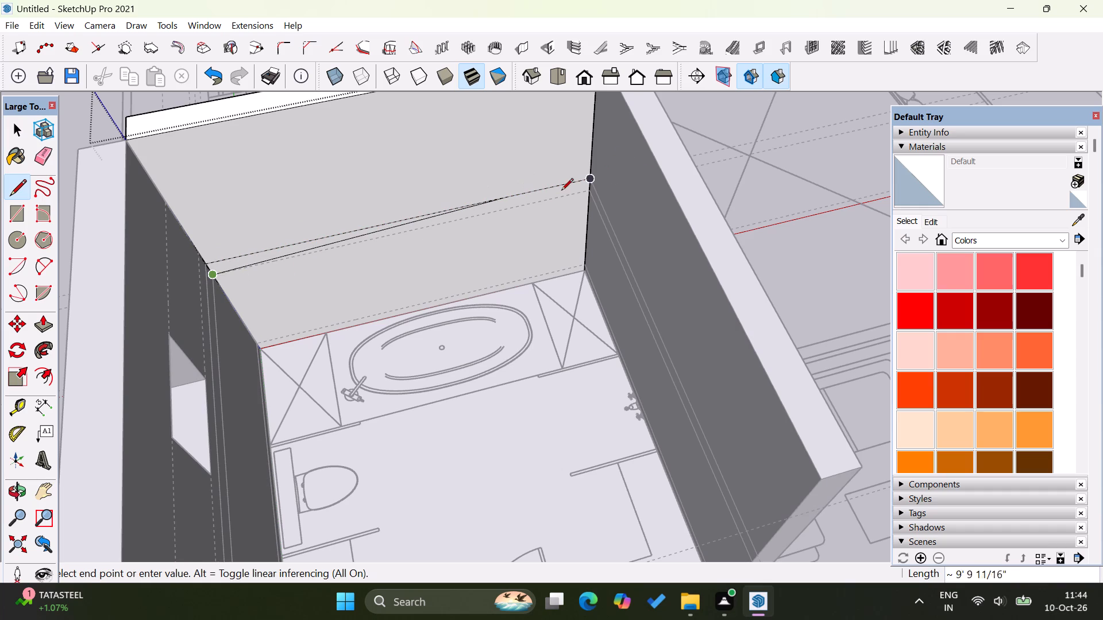
{"action": "left_click", "coordinate": [587, 193]}
Draw an 11' skirting edge along the 4" guide on the wall behind the bathtub and close the wall group.
{"action": "scroll", "coordinate": [271, 333], "scroll_direction": "up", "scroll_amount": 7}
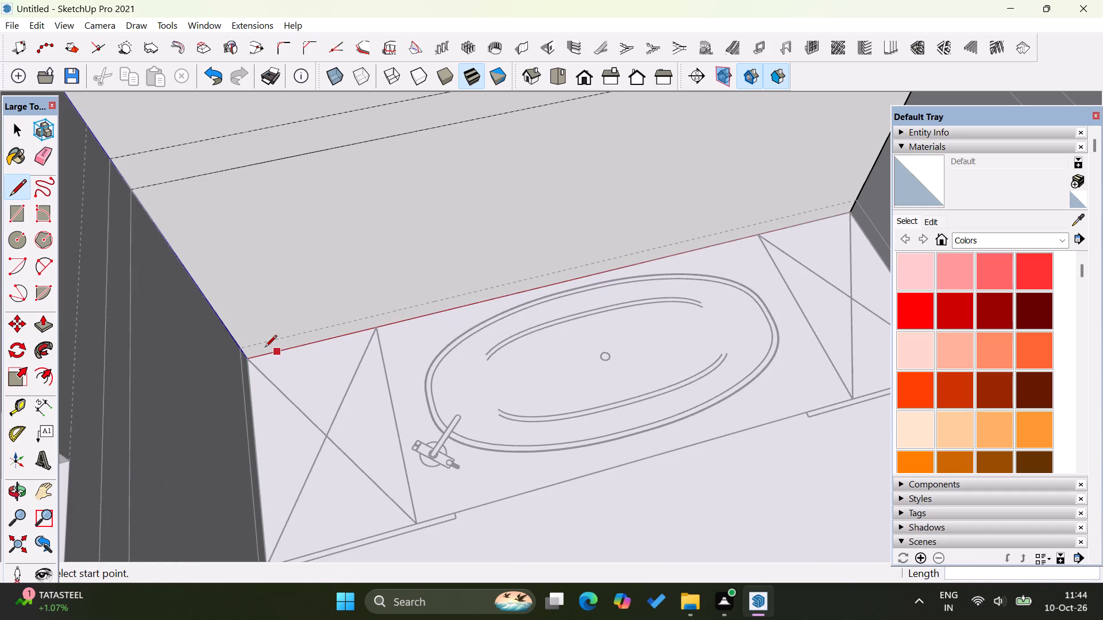
{"action": "left_click", "coordinate": [237, 346]}
{"action": "scroll", "coordinate": [237, 346], "scroll_direction": "down", "scroll_amount": 2}
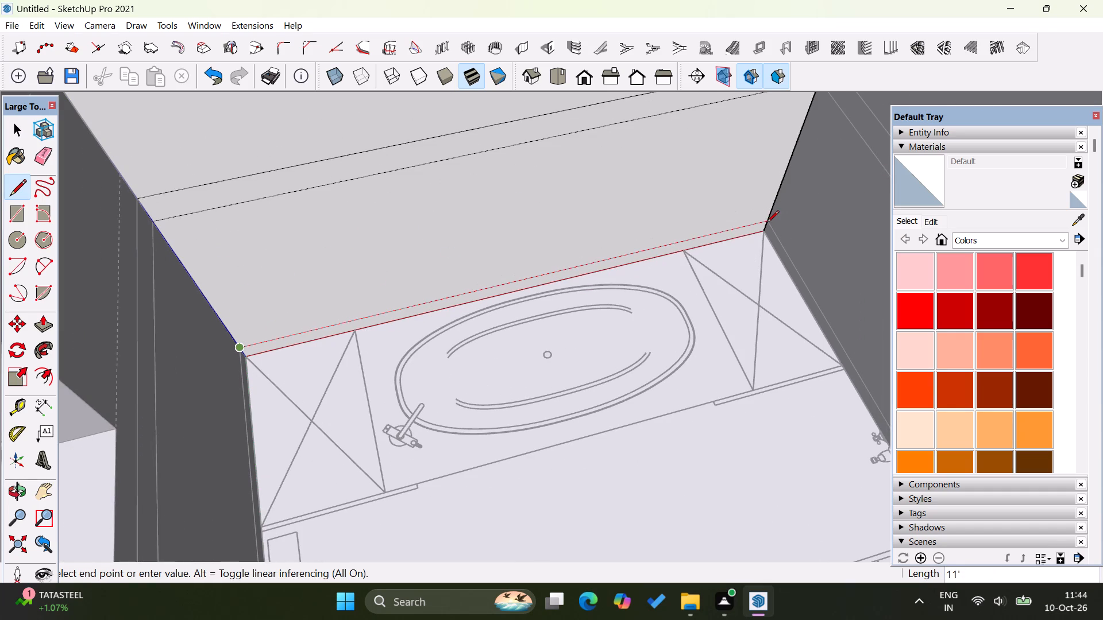
{"action": "left_click", "coordinate": [767, 223]}
{"action": "scroll", "coordinate": [435, 307], "scroll_direction": "down", "scroll_amount": 20}
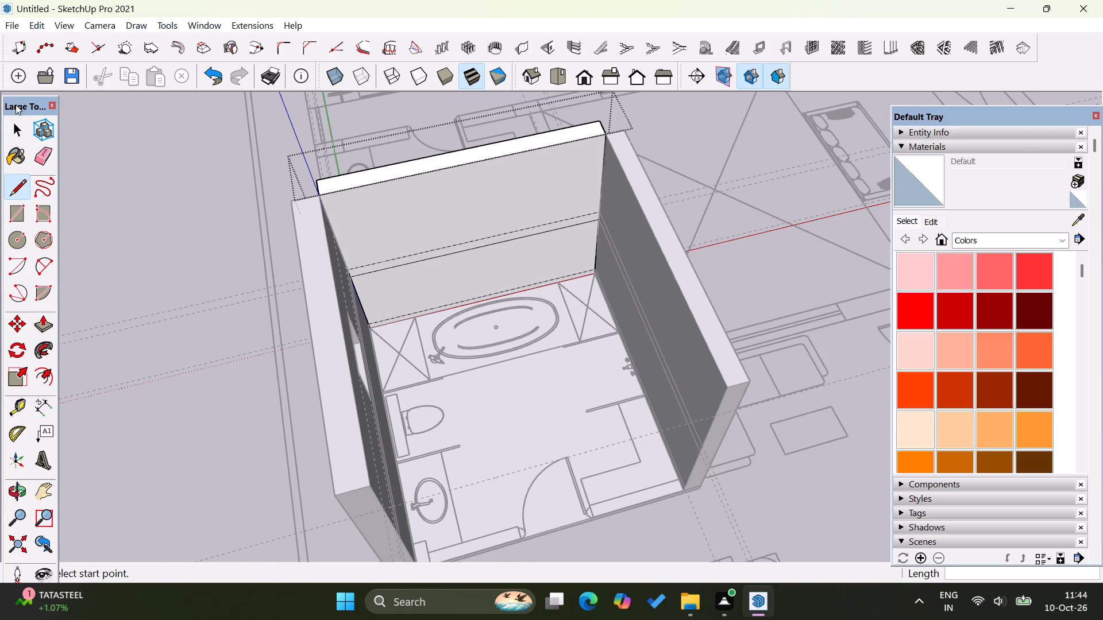
{"action": "left_click", "coordinate": [17, 118]}
{"action": "left_click", "coordinate": [163, 178]}
Reopen the wall group behind the bathtub, check how its face is divided by selecting its parts, and close it.
{"action": "double_click", "coordinate": [373, 183]}
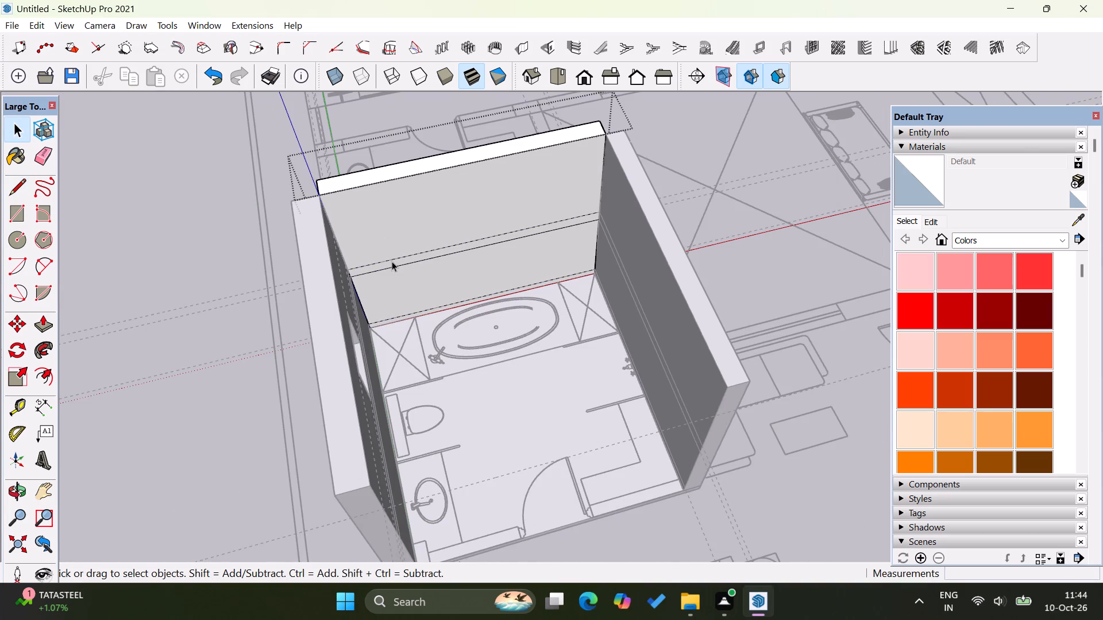
{"action": "left_click", "coordinate": [392, 262]}
{"action": "left_click", "coordinate": [390, 278]}
{"action": "left_click", "coordinate": [387, 263]}
{"action": "left_click", "coordinate": [381, 248]}
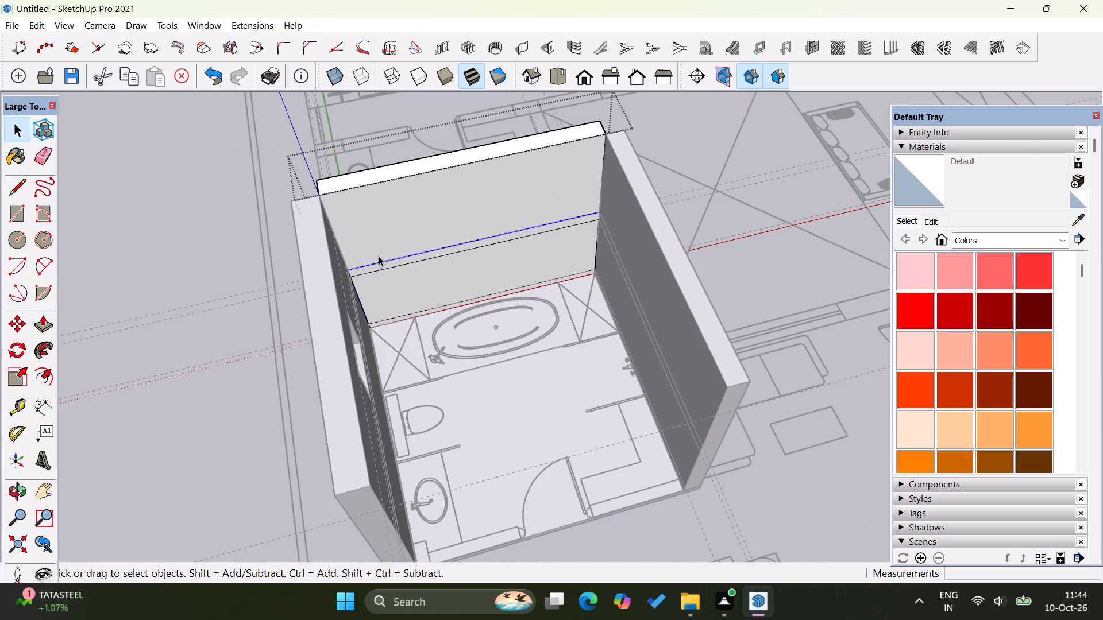
{"action": "left_click", "coordinate": [224, 236]}
Delete all guides from the model.
{"action": "scroll", "coordinate": [221, 237], "scroll_direction": "down", "scroll_amount": 5}
{"action": "scroll", "coordinate": [450, 505], "scroll_direction": "up", "scroll_amount": 3}
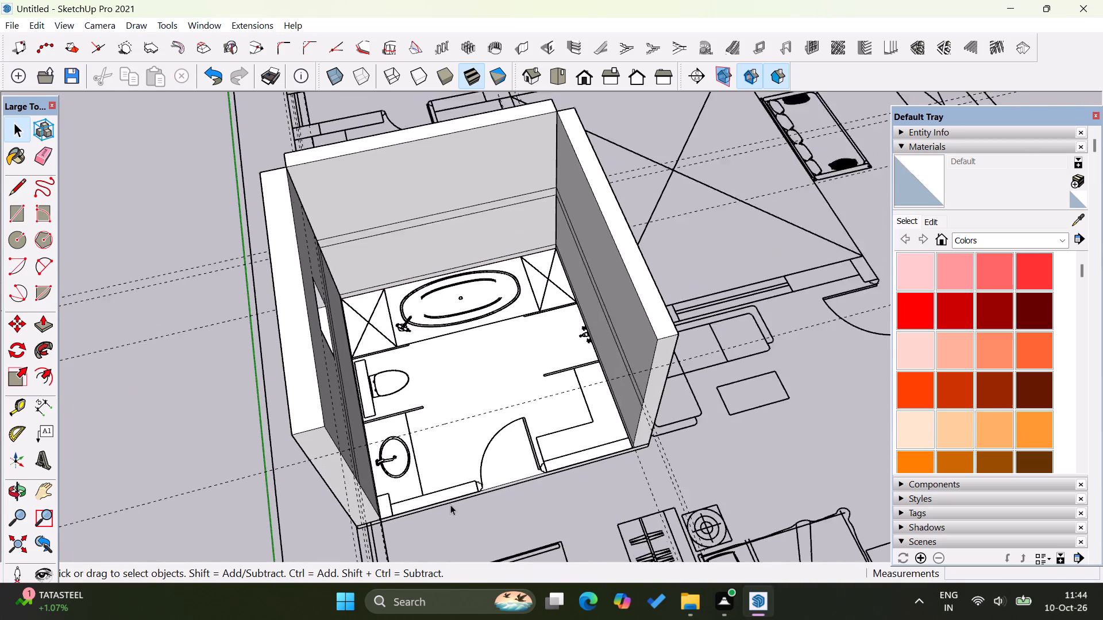
{"action": "scroll", "coordinate": [450, 505], "scroll_direction": "up", "scroll_amount": 2}
{"action": "scroll", "coordinate": [358, 426], "scroll_direction": "down", "scroll_amount": 3}
{"action": "scroll", "coordinate": [337, 377], "scroll_direction": "down", "scroll_amount": 4}
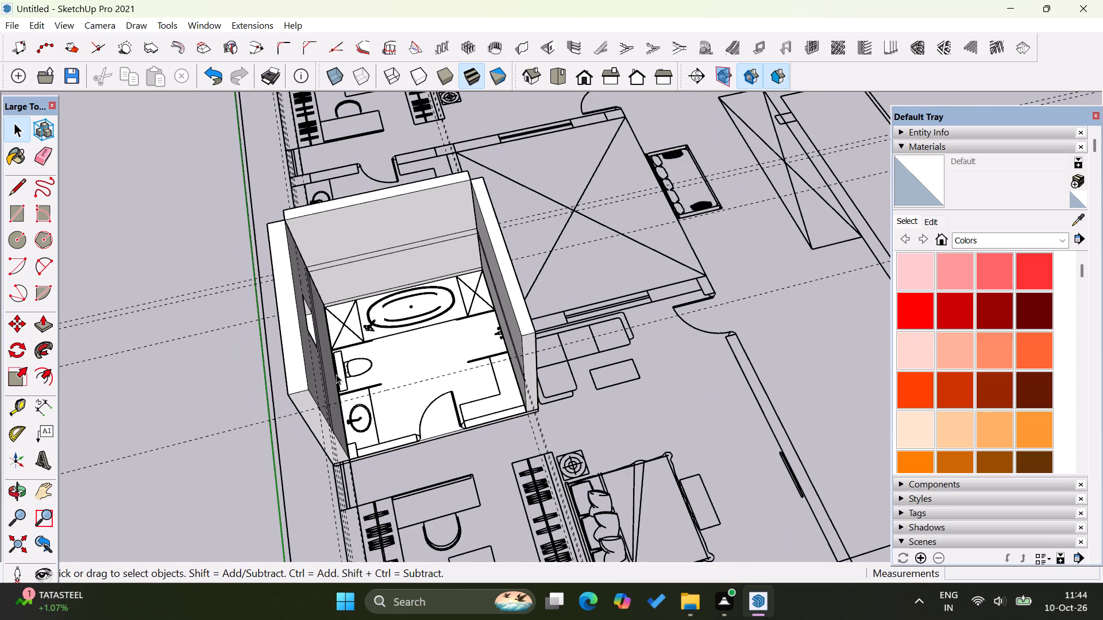
{"action": "scroll", "coordinate": [364, 432], "scroll_direction": "up", "scroll_amount": 4}
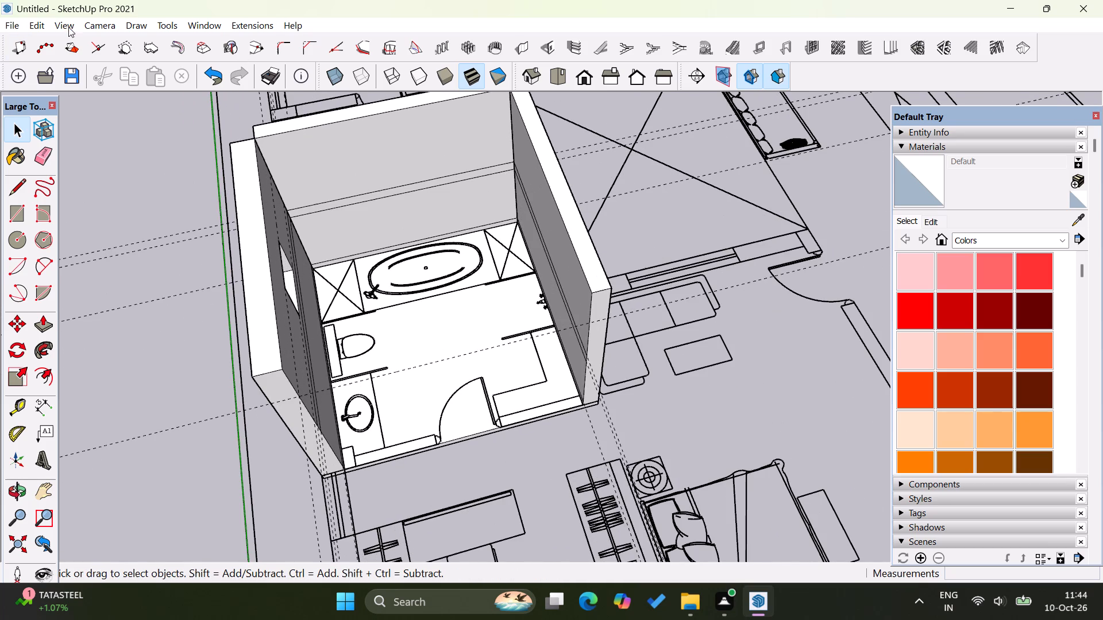
{"action": "left_click", "coordinate": [43, 22]}
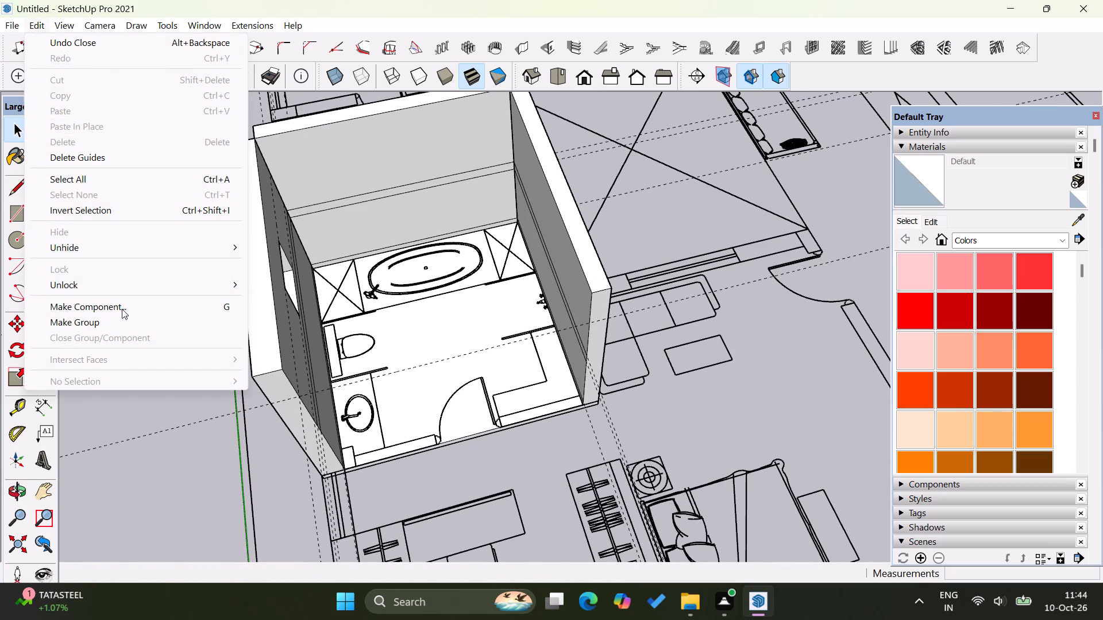
{"action": "left_click", "coordinate": [99, 161]}
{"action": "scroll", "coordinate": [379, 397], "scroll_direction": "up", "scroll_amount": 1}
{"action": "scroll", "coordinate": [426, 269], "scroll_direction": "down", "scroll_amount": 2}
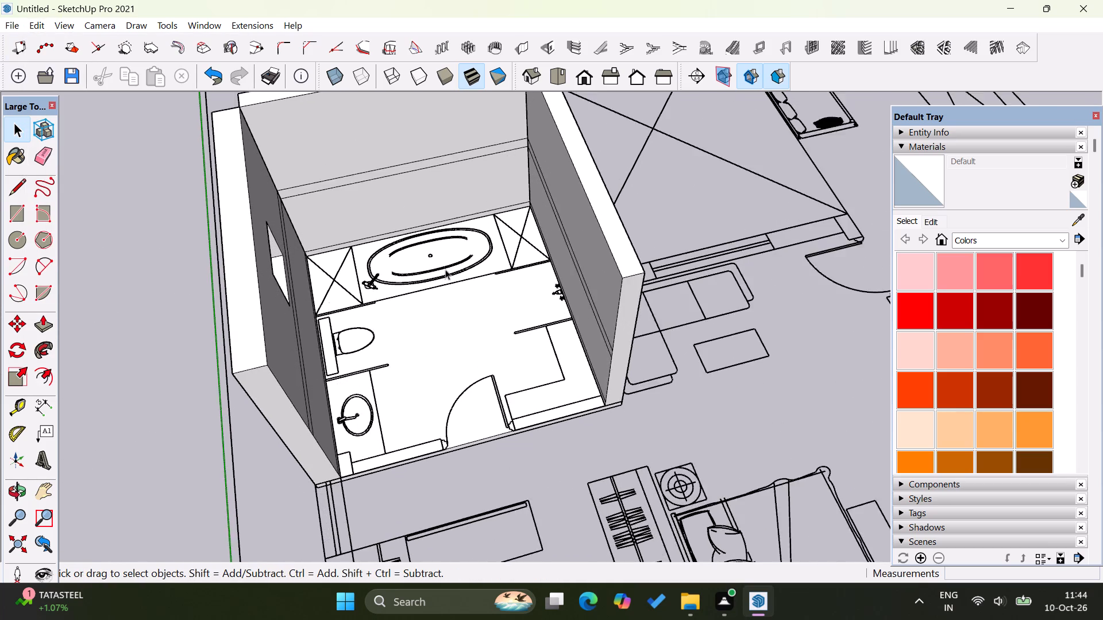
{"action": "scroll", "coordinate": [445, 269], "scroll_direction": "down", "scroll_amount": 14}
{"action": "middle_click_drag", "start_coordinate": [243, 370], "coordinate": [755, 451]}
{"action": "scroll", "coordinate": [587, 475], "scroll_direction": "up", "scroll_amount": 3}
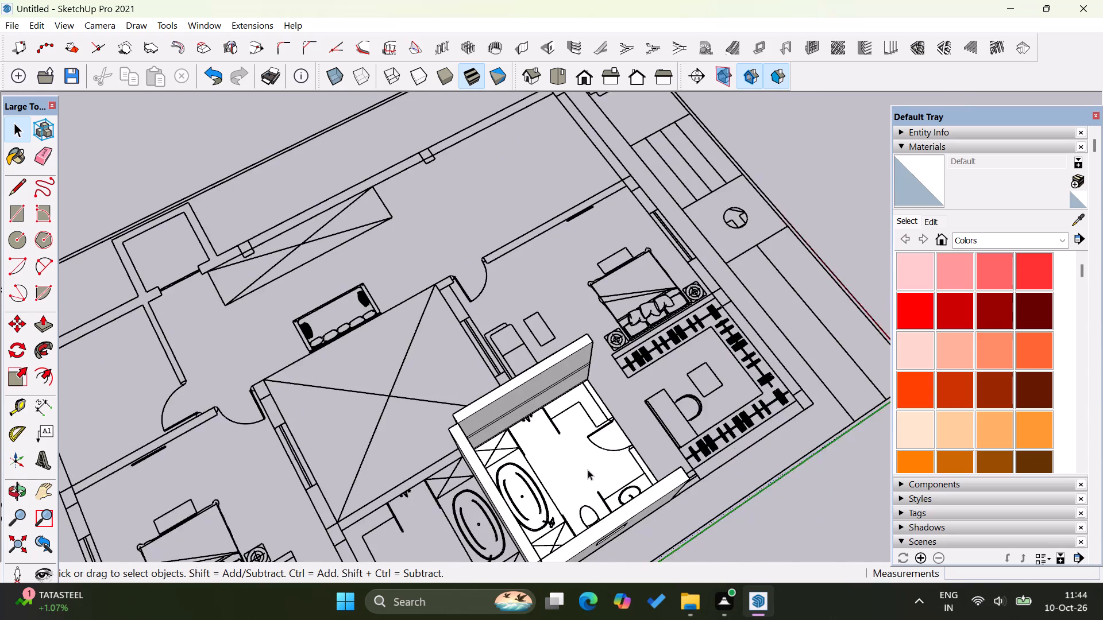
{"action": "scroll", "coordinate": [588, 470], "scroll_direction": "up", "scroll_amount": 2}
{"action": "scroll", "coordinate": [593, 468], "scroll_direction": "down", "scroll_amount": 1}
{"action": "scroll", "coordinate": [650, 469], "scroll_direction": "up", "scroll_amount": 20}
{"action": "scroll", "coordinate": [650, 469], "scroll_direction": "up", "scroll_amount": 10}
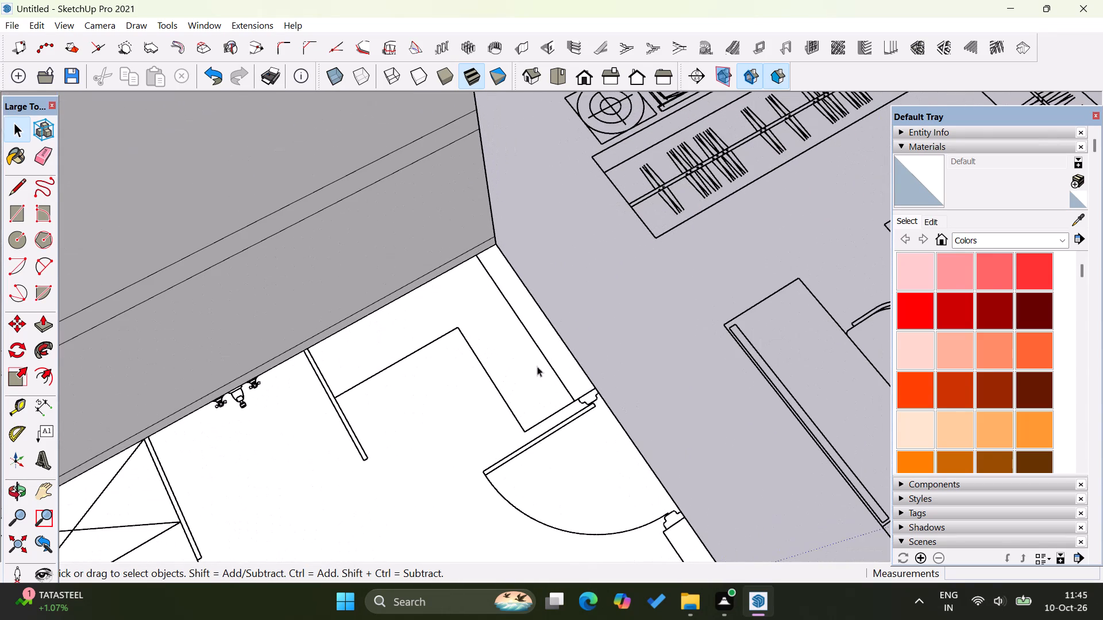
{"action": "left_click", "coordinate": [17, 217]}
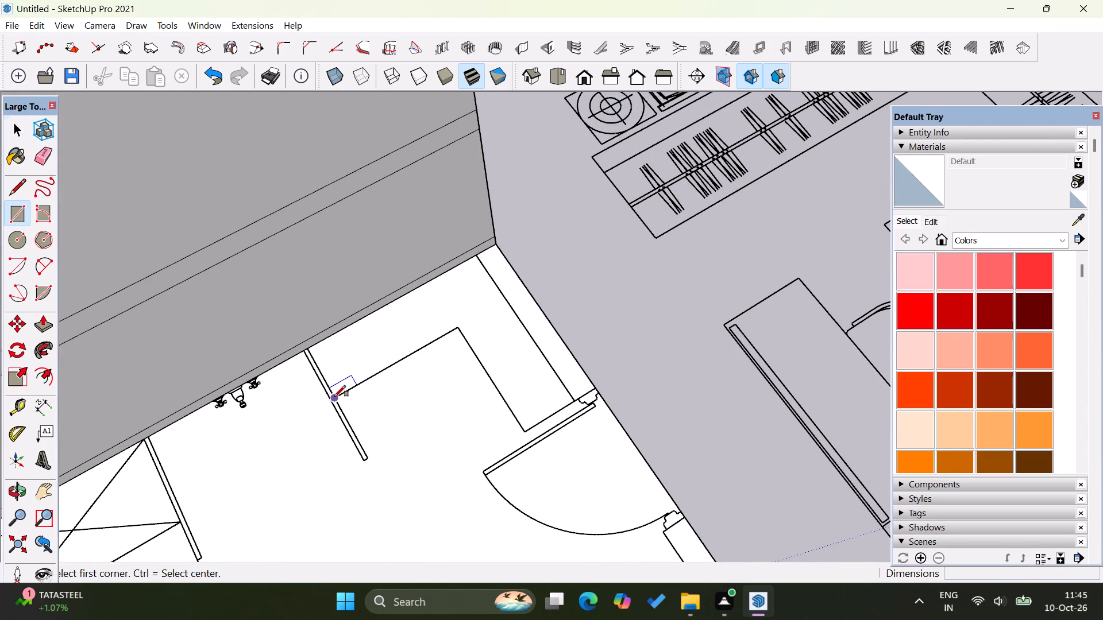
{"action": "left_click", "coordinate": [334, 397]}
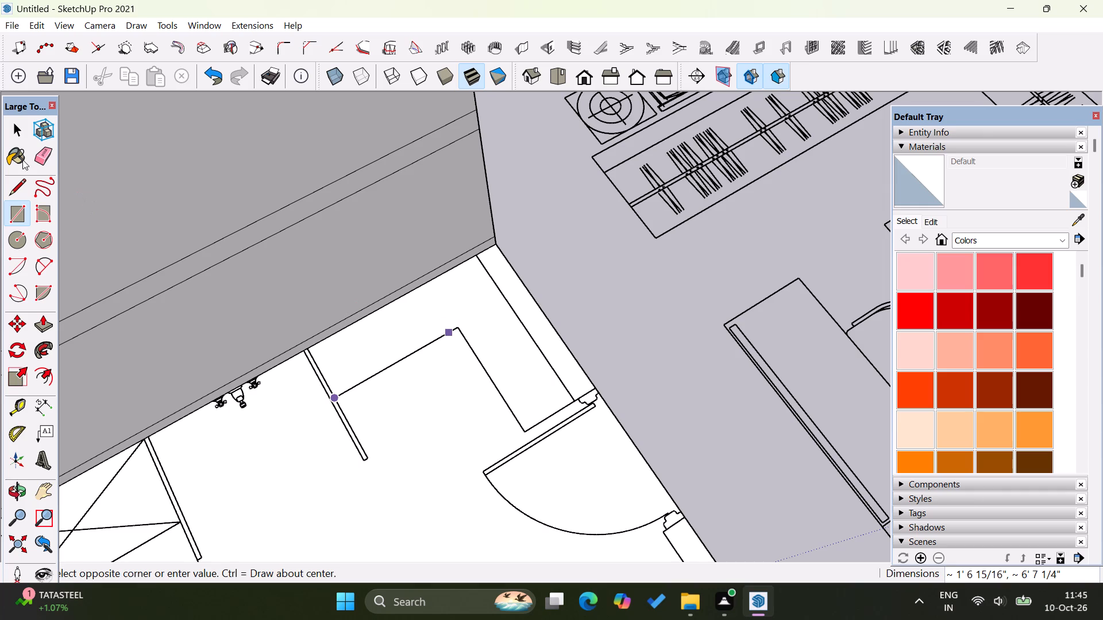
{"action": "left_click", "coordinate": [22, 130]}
Draw a 1'3" by about 2'10" rectangle over the wall-side leg of the L-shaped outline near the door and extrude it up 7'.
{"action": "left_click", "coordinate": [24, 219]}
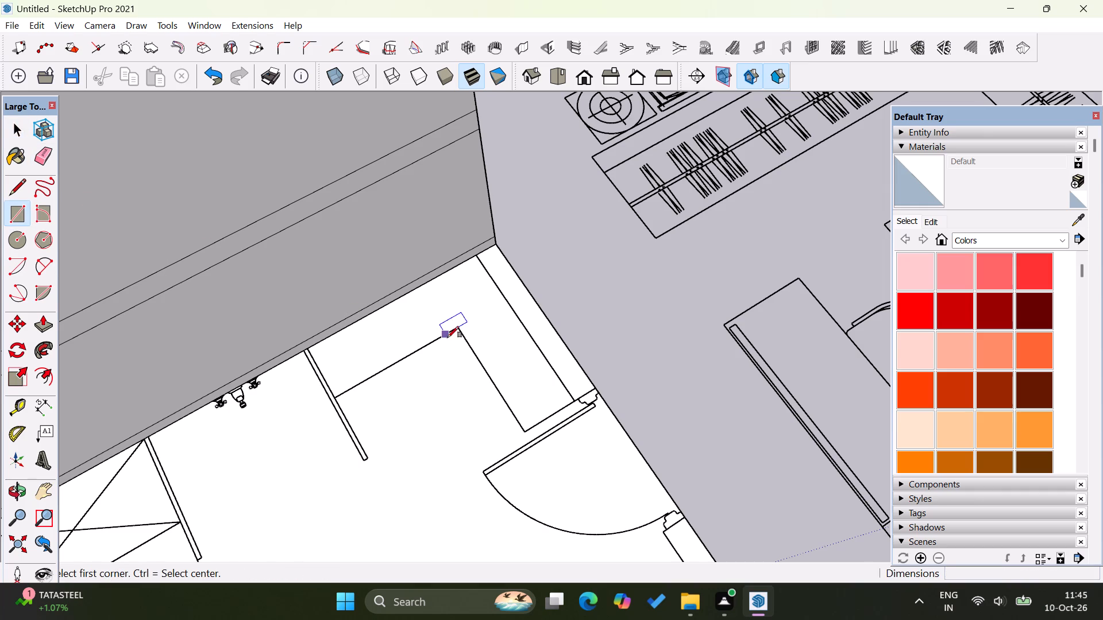
{"action": "left_click", "coordinate": [458, 330]}
{"action": "left_click", "coordinate": [313, 346]}
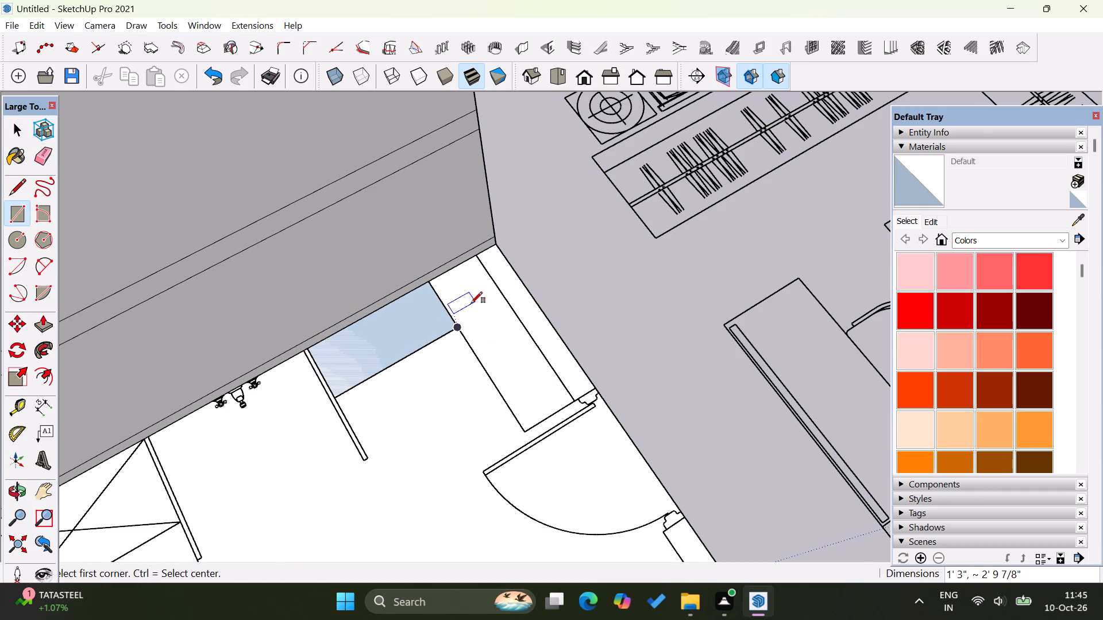
{"action": "left_click", "coordinate": [18, 131]}
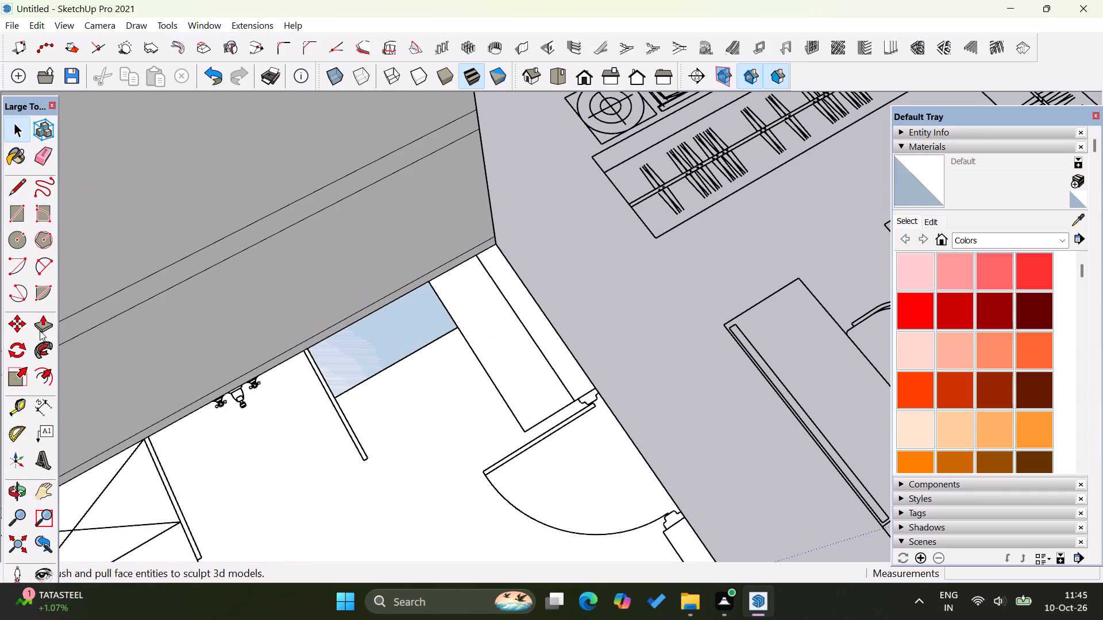
{"action": "left_click", "coordinate": [51, 325]}
{"action": "left_click", "coordinate": [353, 347]}
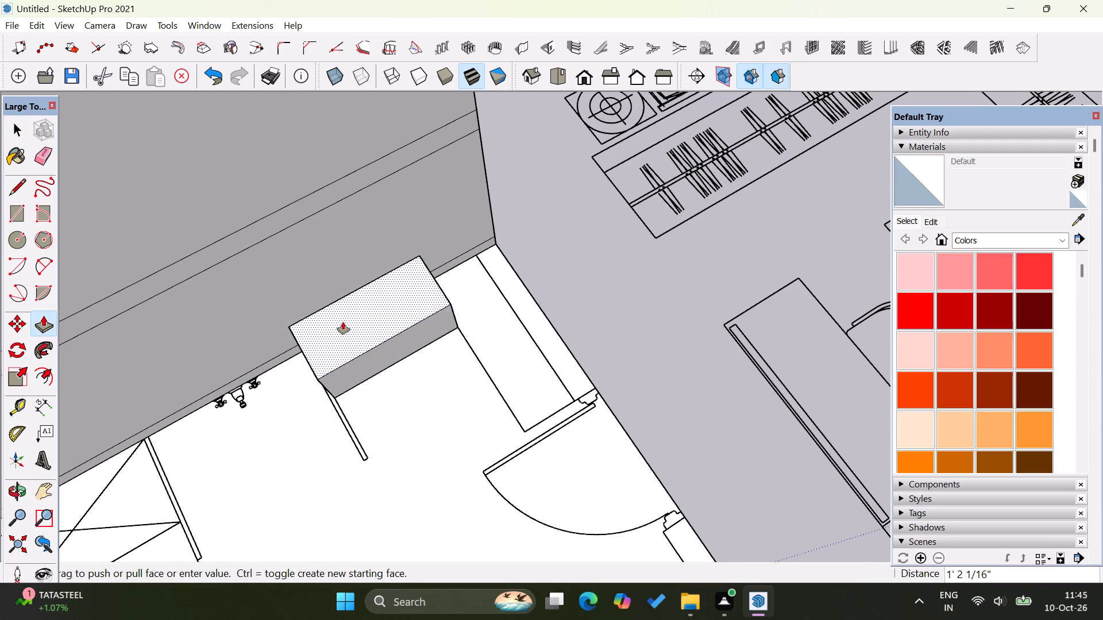
{"action": "type", "text": "7'"}
{"action": "key", "text": "Return"}
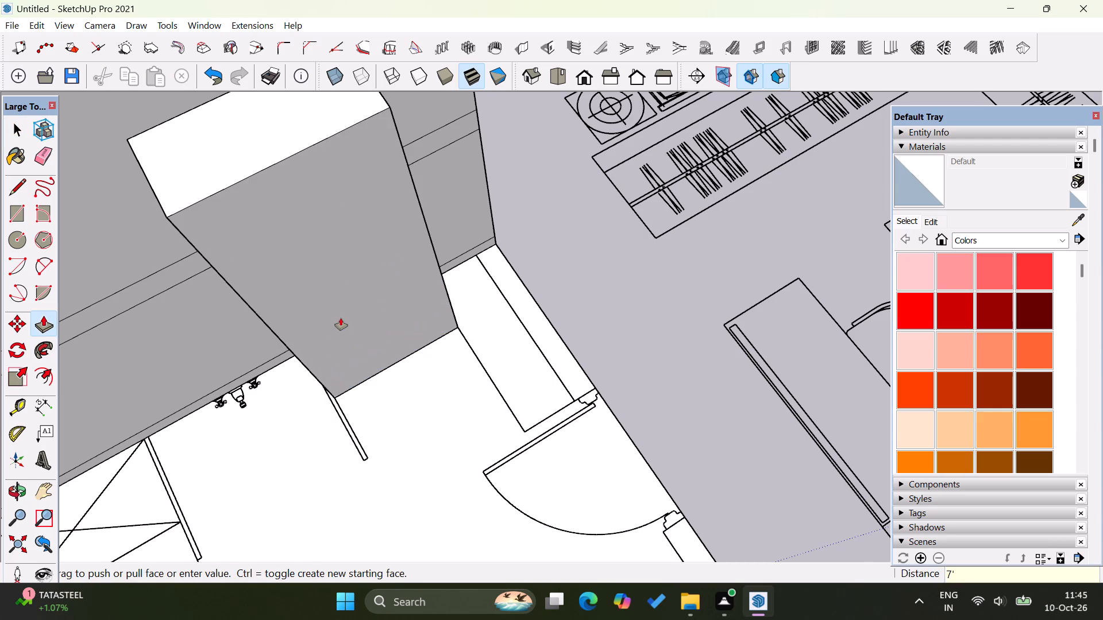
Group all the geometry of the 7' block standing against the banded wall.
{"action": "left_click", "coordinate": [10, 135]}
{"action": "triple_click", "coordinate": [367, 269]}
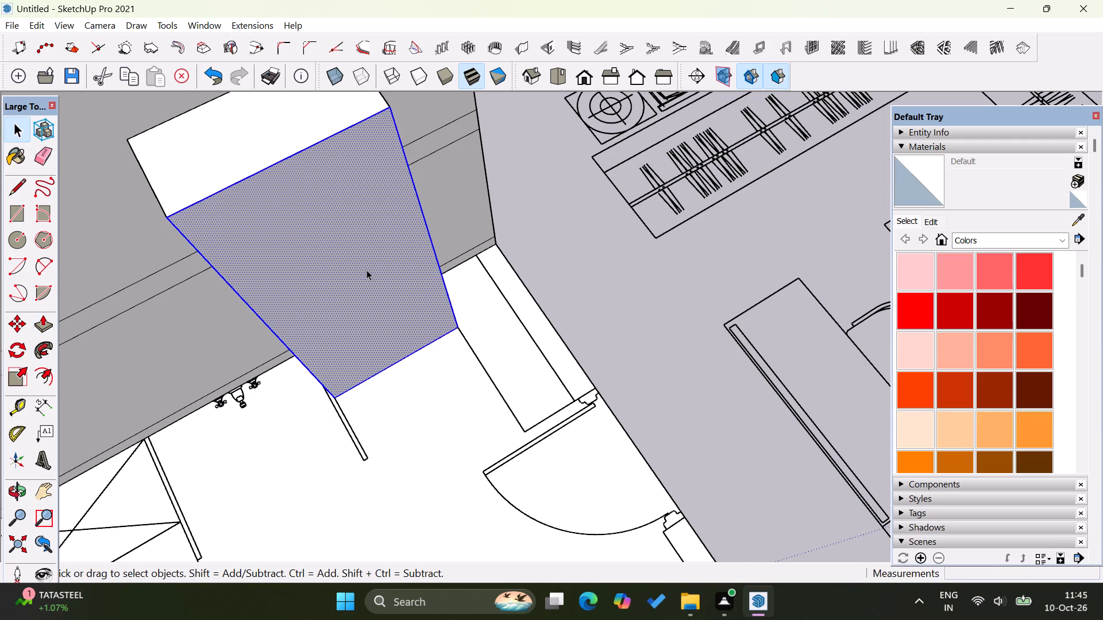
{"action": "left_click", "coordinate": [367, 270]}
{"action": "right_click", "coordinate": [367, 270]}
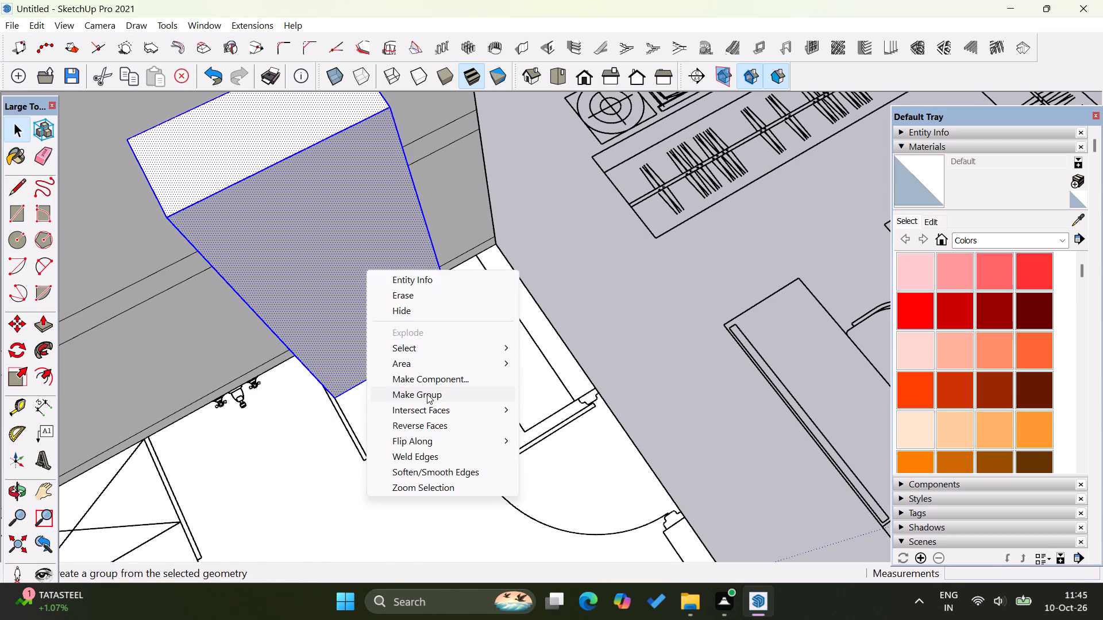
{"action": "left_click", "coordinate": [427, 394]}
{"action": "left_click", "coordinate": [624, 321]}
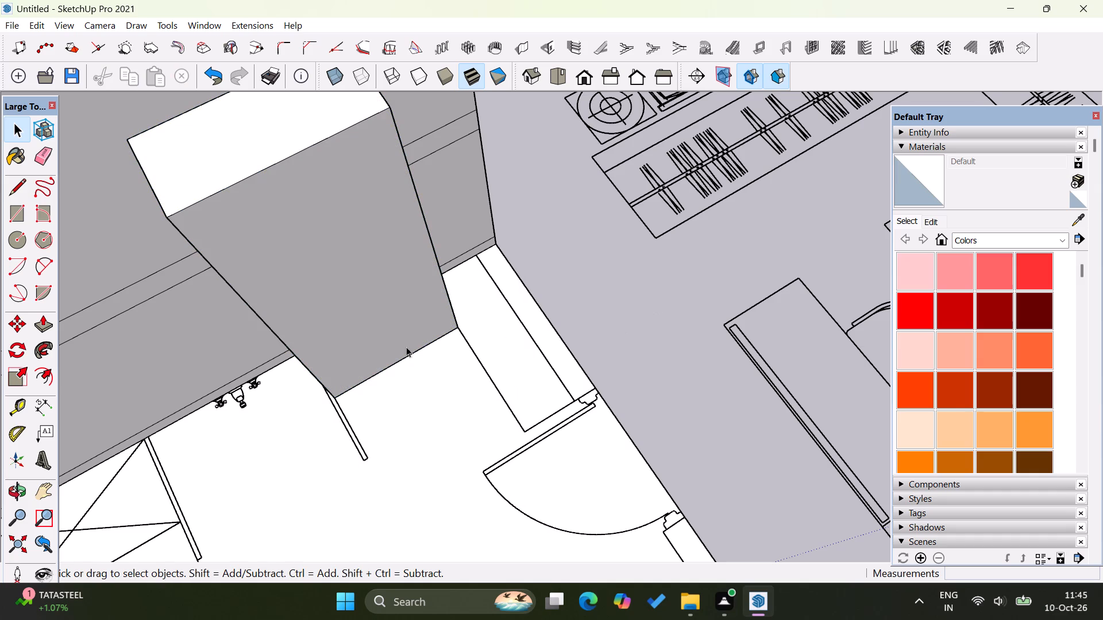
Draw a 2'7 1/2" by 1'2" rectangle over the outline's other leg beside the door and extrude it to the first block's 7' height.
{"action": "left_click", "coordinate": [26, 212]}
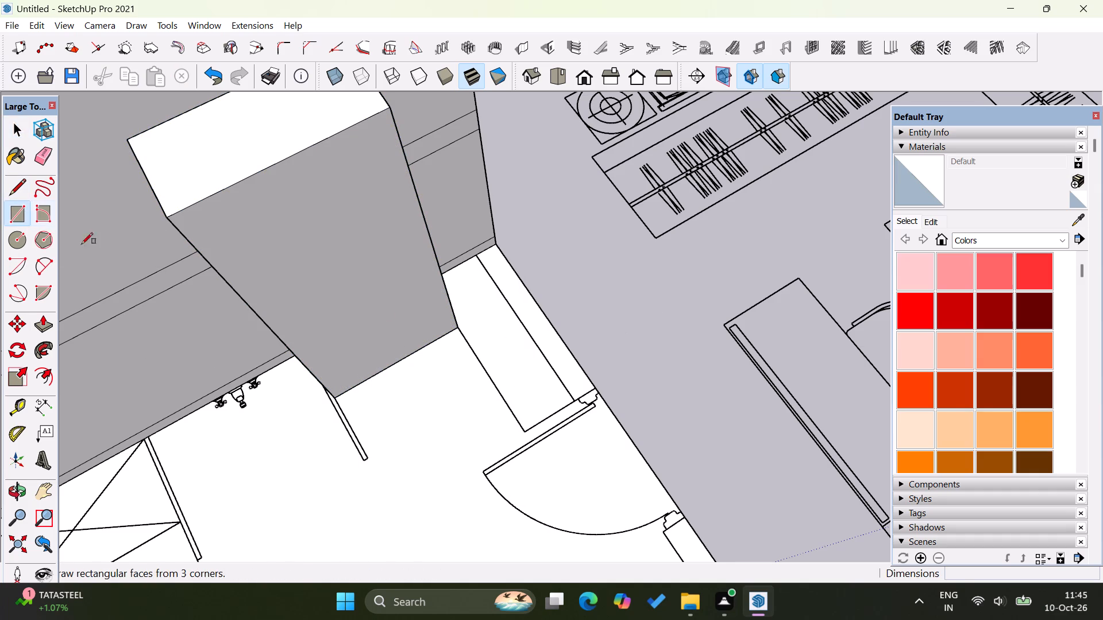
{"action": "left_click", "coordinate": [452, 327]}
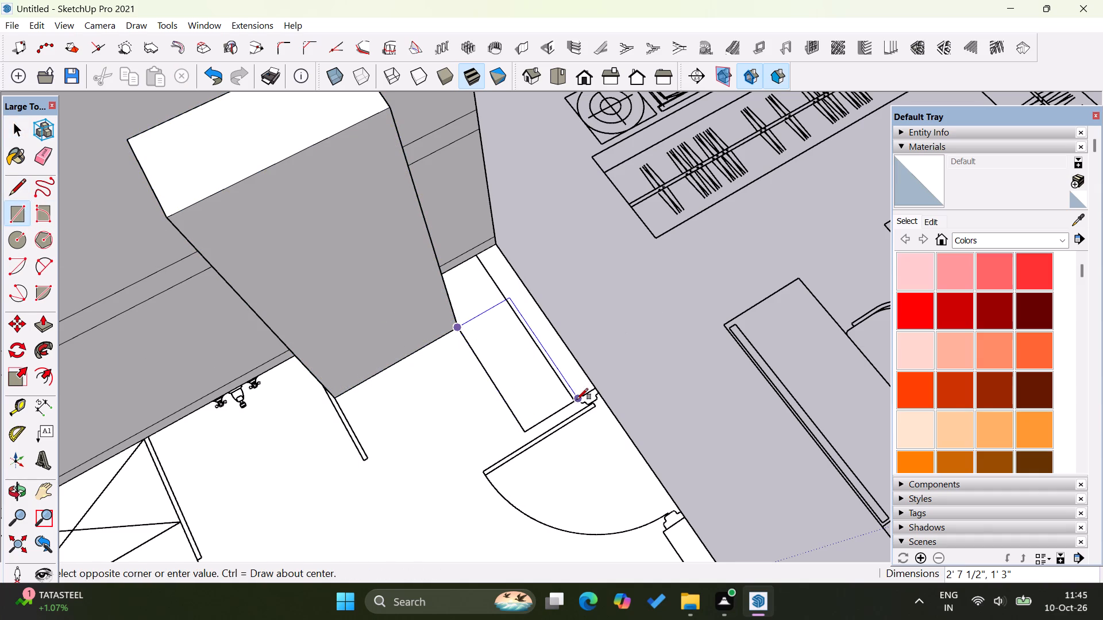
{"action": "left_click", "coordinate": [574, 401]}
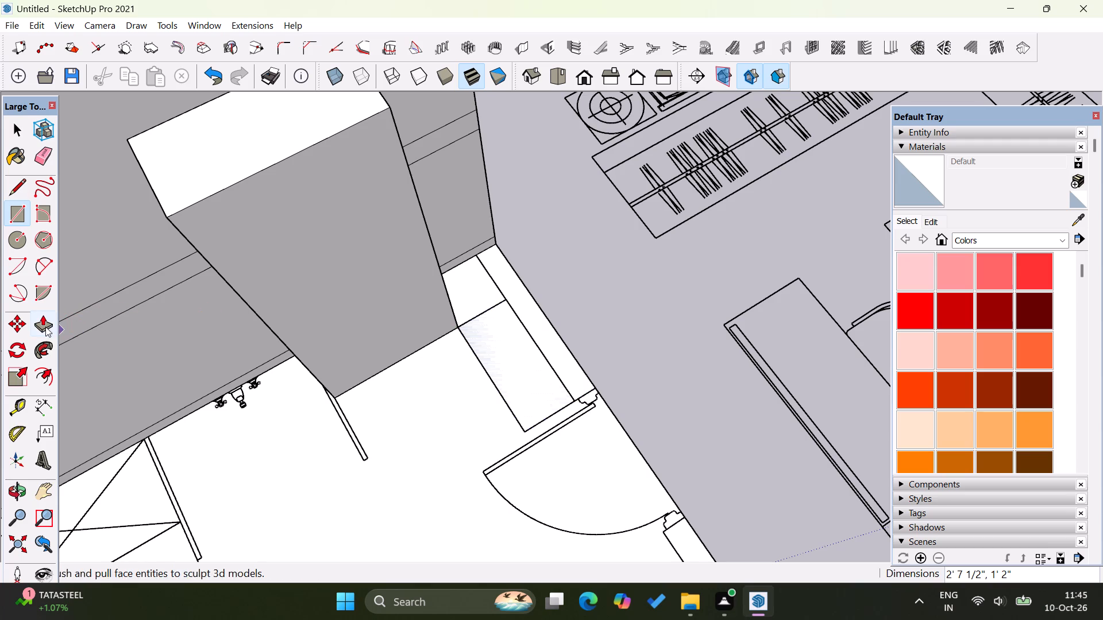
{"action": "left_click", "coordinate": [45, 327]}
{"action": "left_click", "coordinate": [520, 377]}
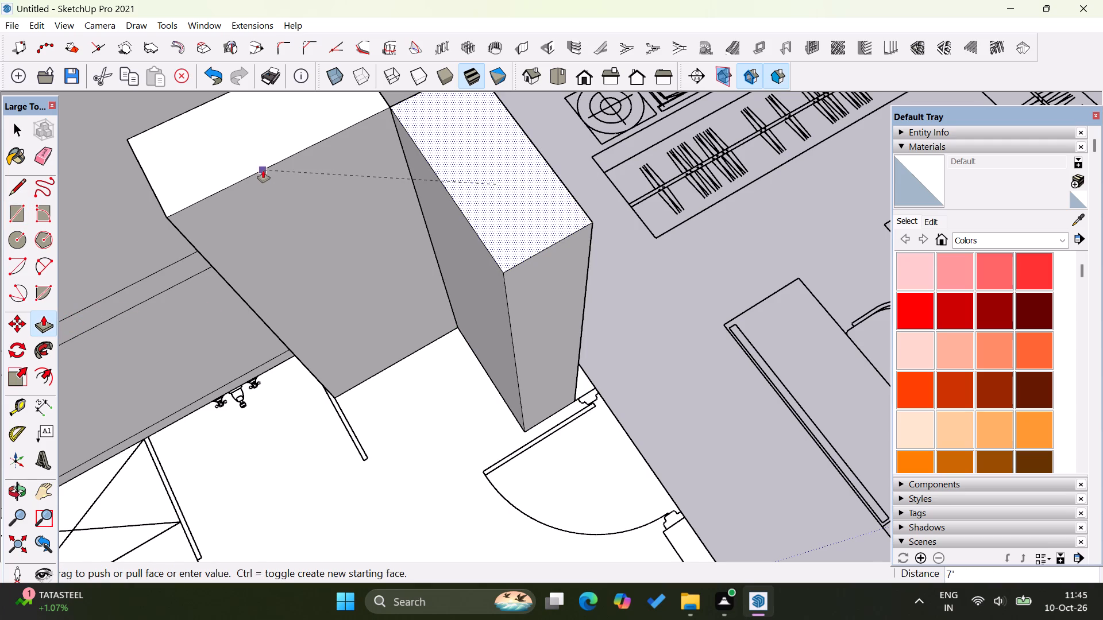
{"action": "left_click", "coordinate": [263, 170]}
{"action": "left_click", "coordinate": [18, 133]}
{"action": "left_click", "coordinate": [619, 317]}
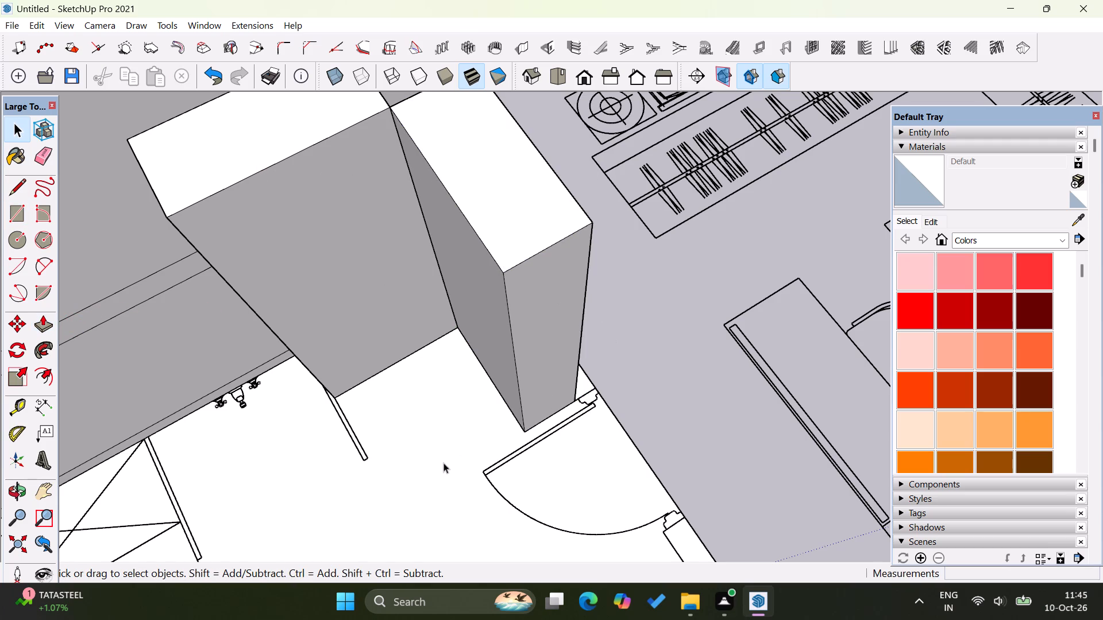
Group all the geometry of the second tall block beside the door.
{"action": "left_click", "coordinate": [443, 463]}
{"action": "triple_click", "coordinate": [508, 356]}
{"action": "left_click", "coordinate": [508, 356]}
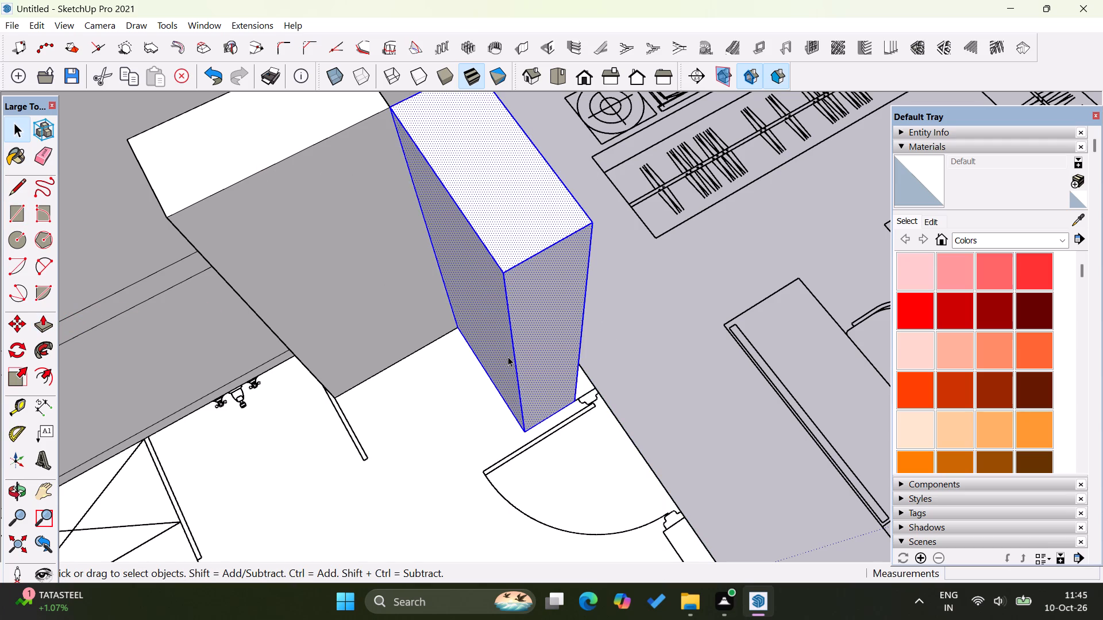
{"action": "right_click", "coordinate": [511, 355]}
{"action": "left_click", "coordinate": [596, 480]}
{"action": "left_click", "coordinate": [624, 367]}
Place a horizontal guide 2'6" above the floor edge on the window wall behind the washbasin.
{"action": "scroll", "coordinate": [367, 273], "scroll_direction": "down", "scroll_amount": 3}
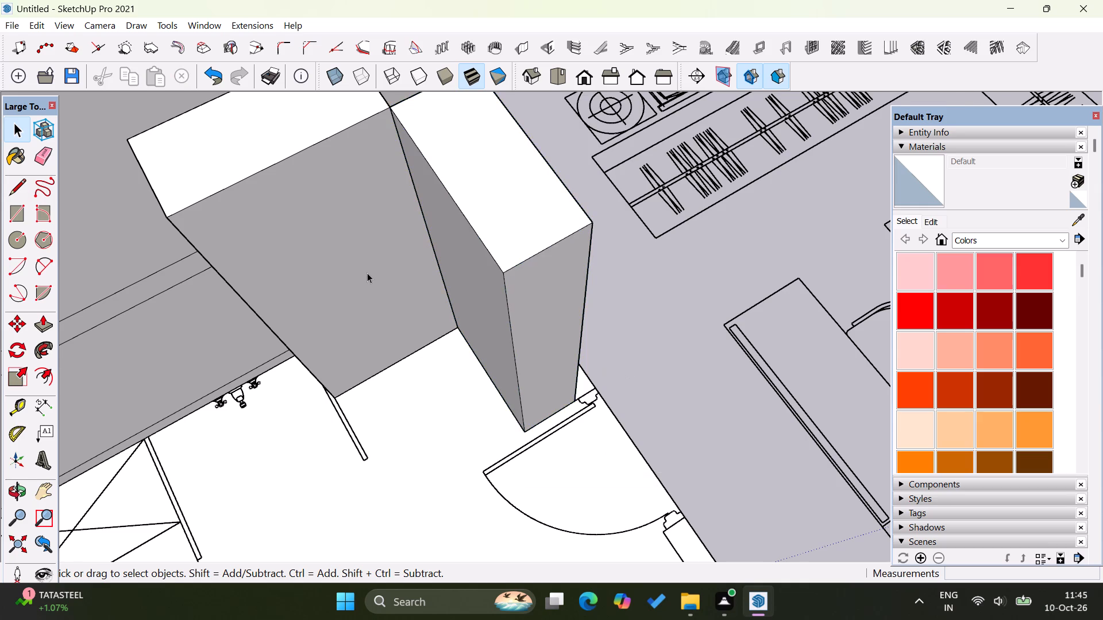
{"action": "scroll", "coordinate": [367, 273], "scroll_direction": "down", "scroll_amount": 12}
{"action": "scroll", "coordinate": [345, 284], "scroll_direction": "down", "scroll_amount": 10}
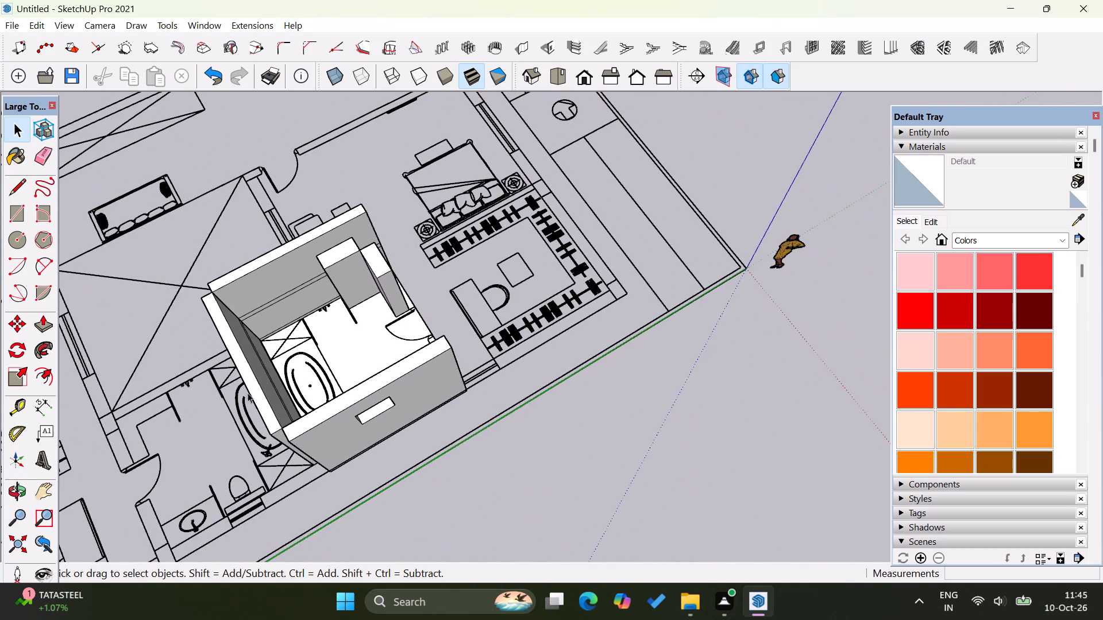
{"action": "middle_click_drag", "start_coordinate": [265, 409], "coordinate": [676, 428]}
{"action": "scroll", "coordinate": [344, 326], "scroll_direction": "down", "scroll_amount": 15}
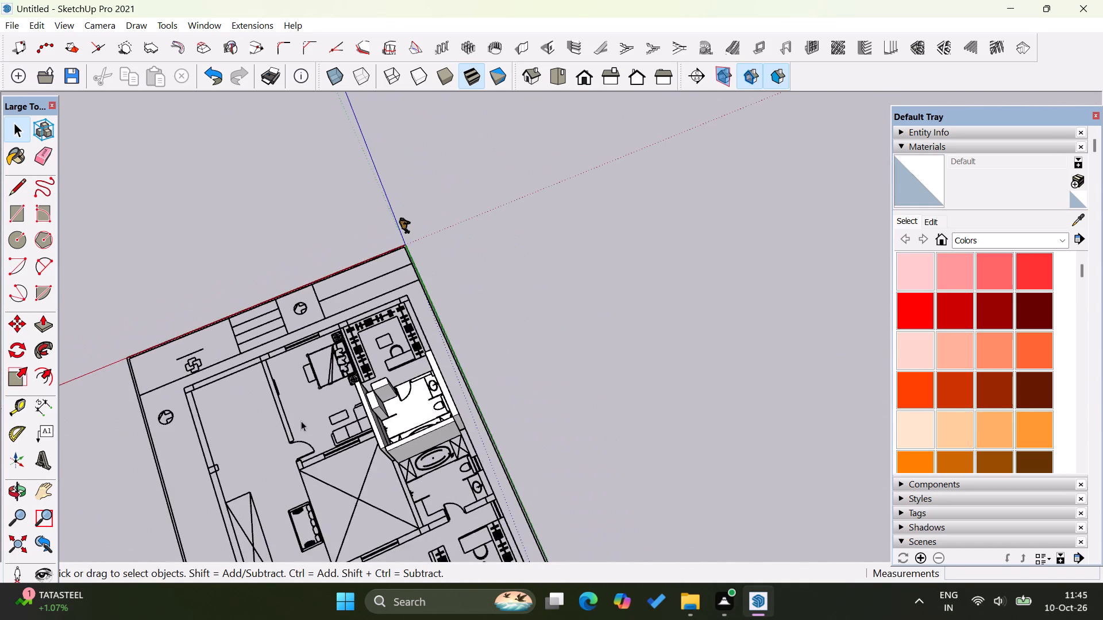
{"action": "middle_click_drag", "start_coordinate": [349, 447], "coordinate": [606, 420]}
{"action": "scroll", "coordinate": [522, 462], "scroll_direction": "up", "scroll_amount": 20}
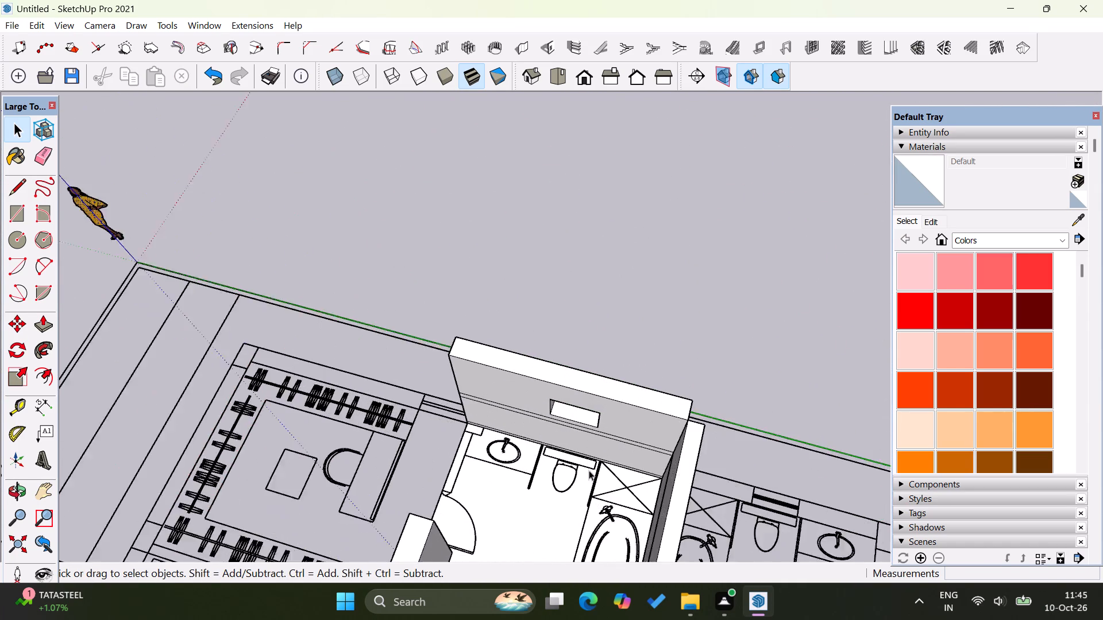
{"action": "scroll", "coordinate": [589, 470], "scroll_direction": "up", "scroll_amount": 5}
{"action": "scroll", "coordinate": [218, 210], "scroll_direction": "down", "scroll_amount": 5}
{"action": "middle_click_drag", "start_coordinate": [238, 346], "coordinate": [491, 410]}
{"action": "scroll", "coordinate": [498, 467], "scroll_direction": "up", "scroll_amount": 7}
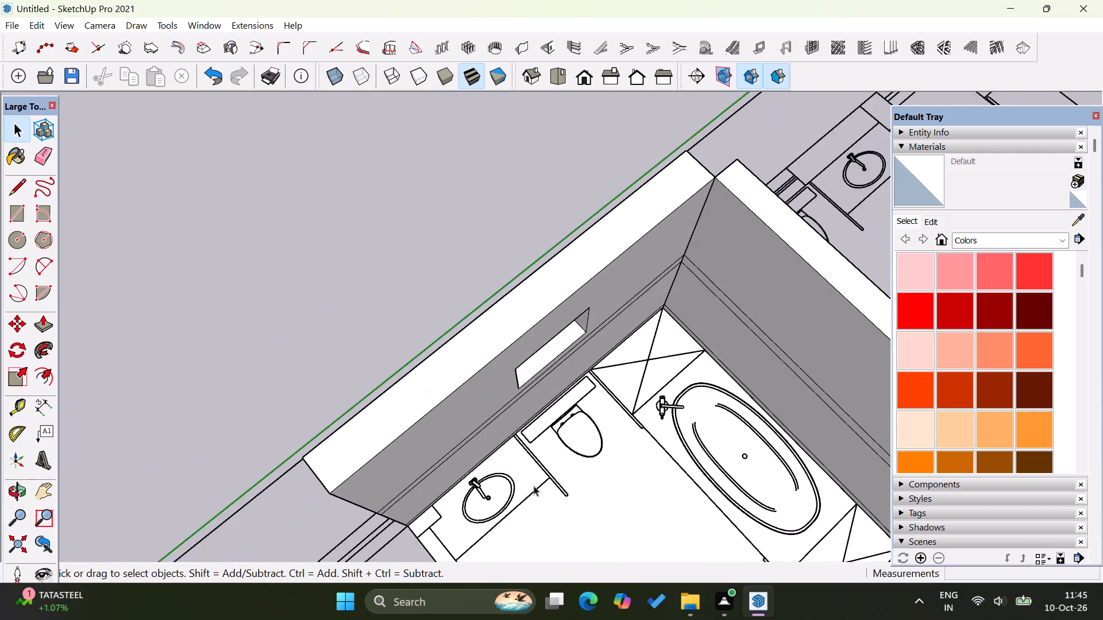
{"action": "scroll", "coordinate": [534, 486], "scroll_direction": "up", "scroll_amount": 2}
{"action": "scroll", "coordinate": [292, 83], "scroll_direction": "down", "scroll_amount": 16}
{"action": "middle_click_drag", "start_coordinate": [470, 313], "coordinate": [499, 124]}
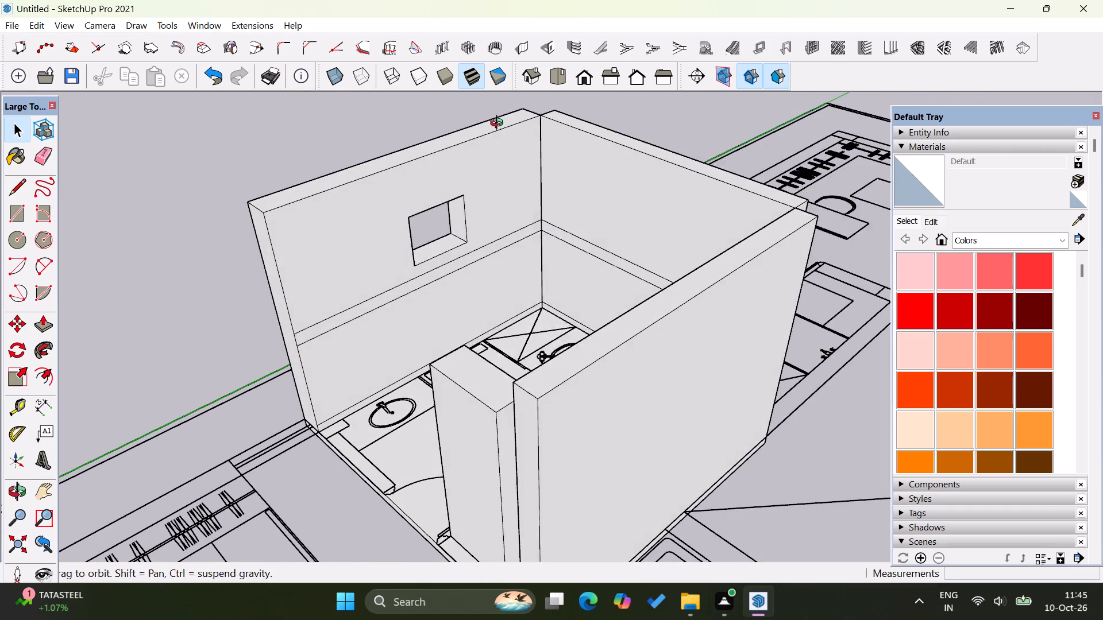
{"action": "middle_click_drag", "start_coordinate": [499, 124], "coordinate": [500, 124]}
{"action": "scroll", "coordinate": [348, 468], "scroll_direction": "up", "scroll_amount": 15}
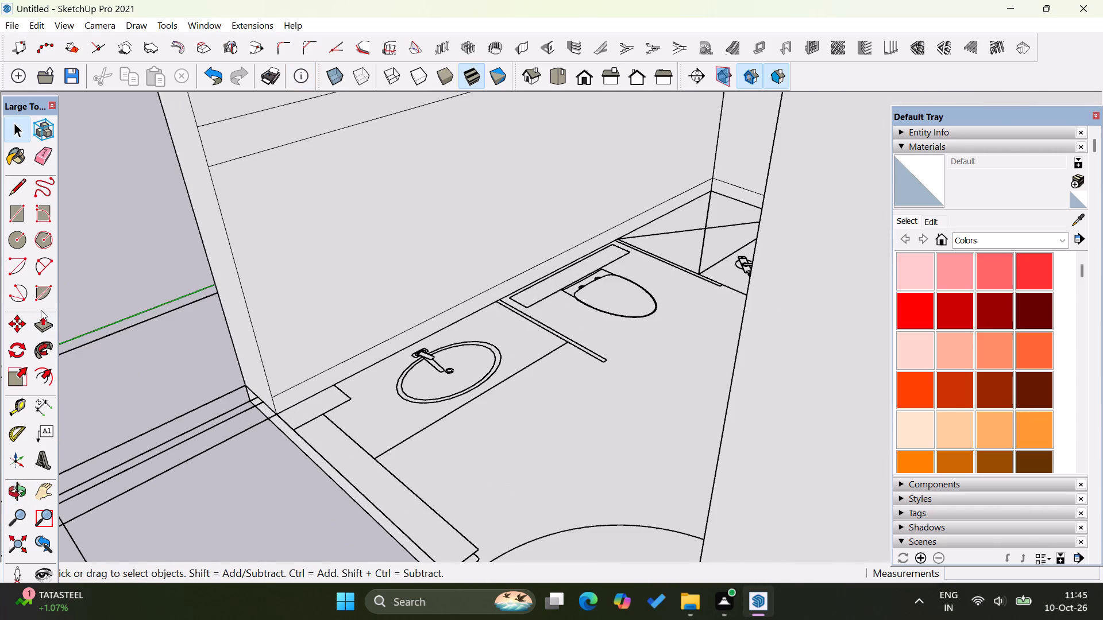
{"action": "left_click", "coordinate": [17, 410]}
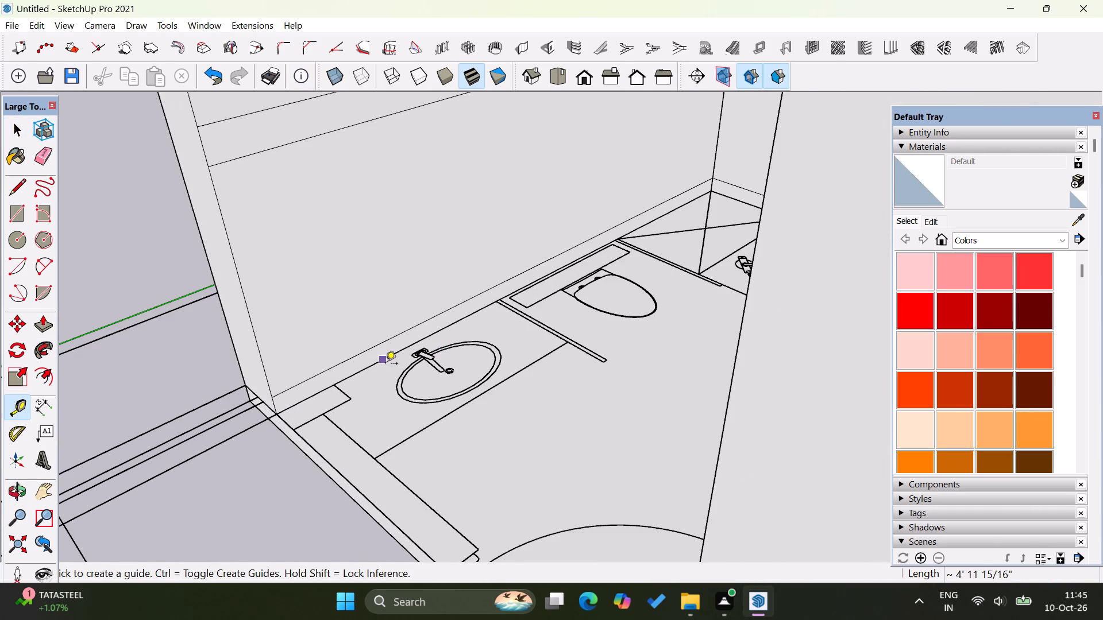
{"action": "left_click", "coordinate": [385, 365]}
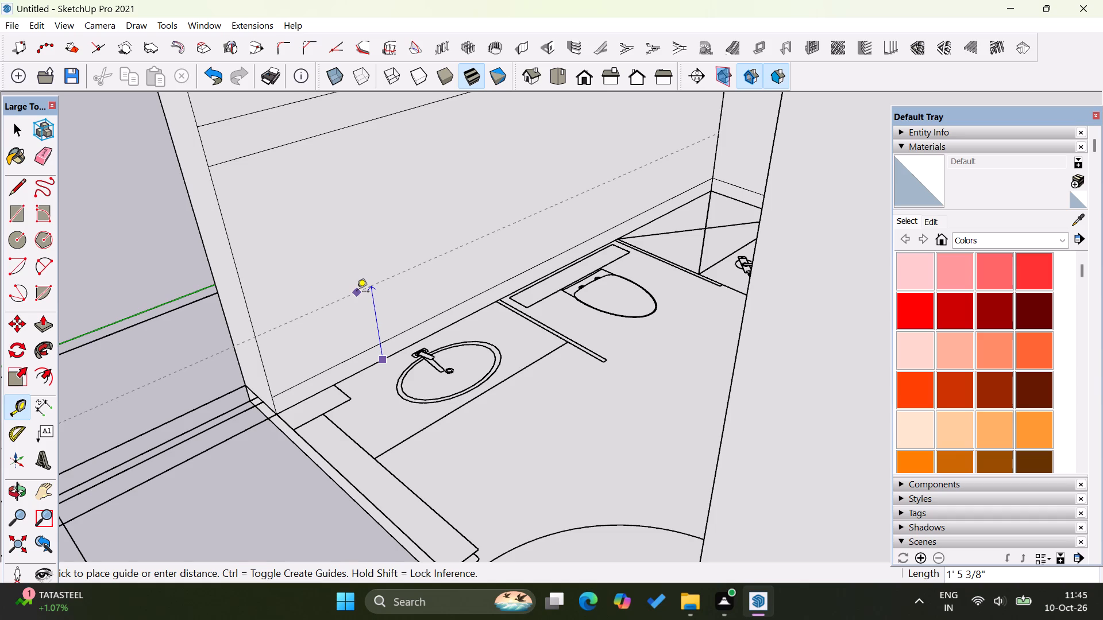
{"action": "type", "text": "2'6"}
{"action": "key", "text": "Return"}
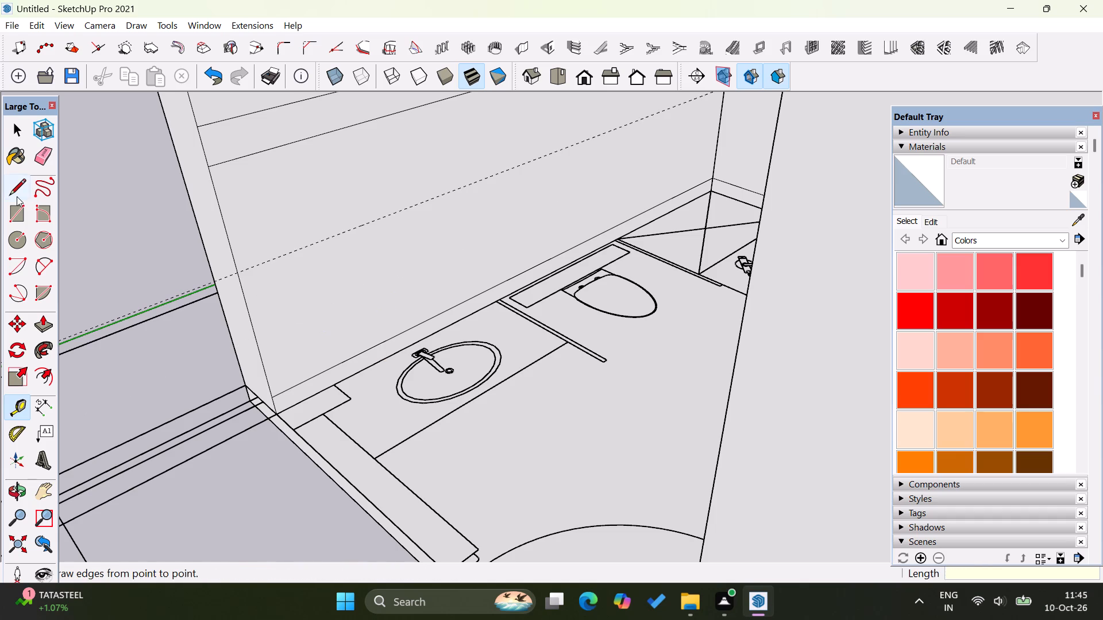
Draw a 1'10 3/8" by about 3'11 7/8" rectangle over the washbasin counter outline and extrude it up to the 2'6" guide.
{"action": "left_click", "coordinate": [19, 209]}
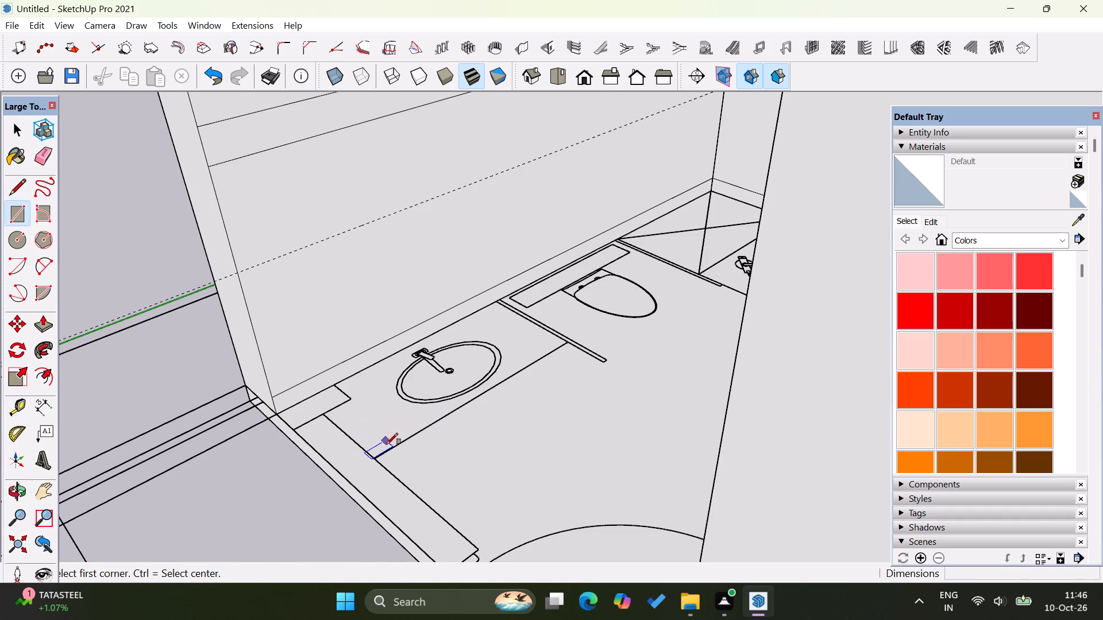
{"action": "left_click", "coordinate": [376, 458]}
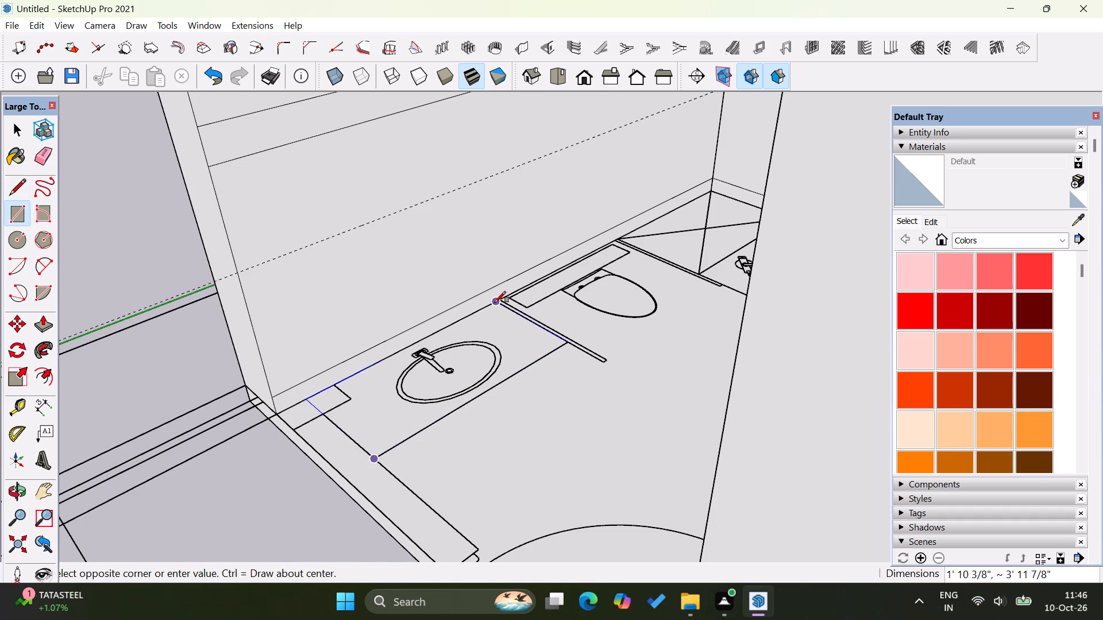
{"action": "left_click", "coordinate": [495, 303]}
{"action": "left_click", "coordinate": [47, 320]}
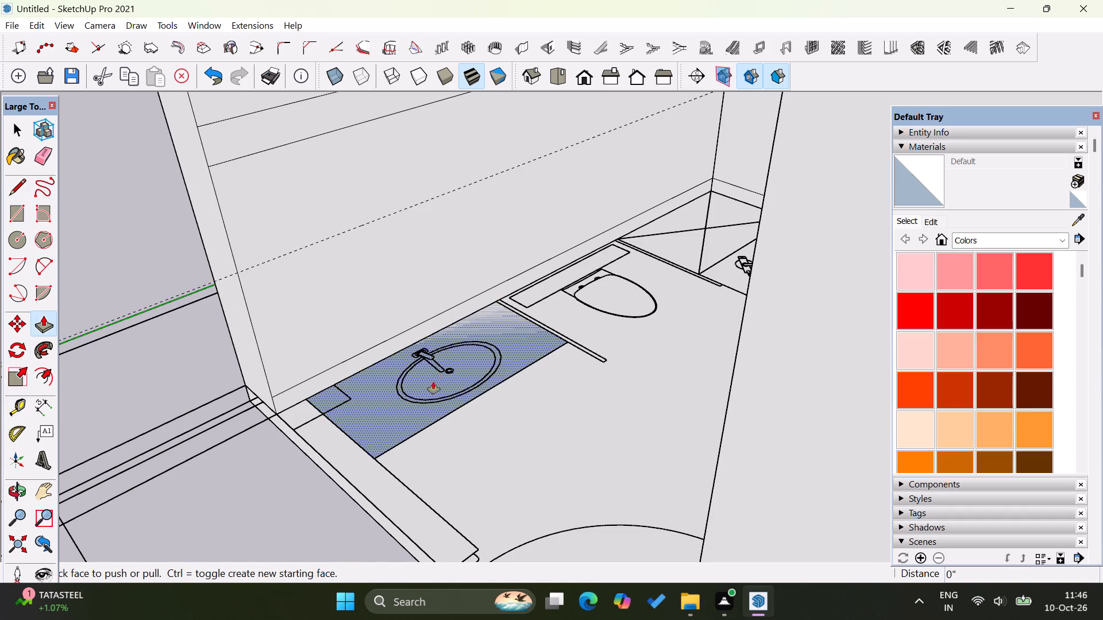
{"action": "left_click", "coordinate": [433, 382]}
{"action": "left_click", "coordinate": [254, 267]}
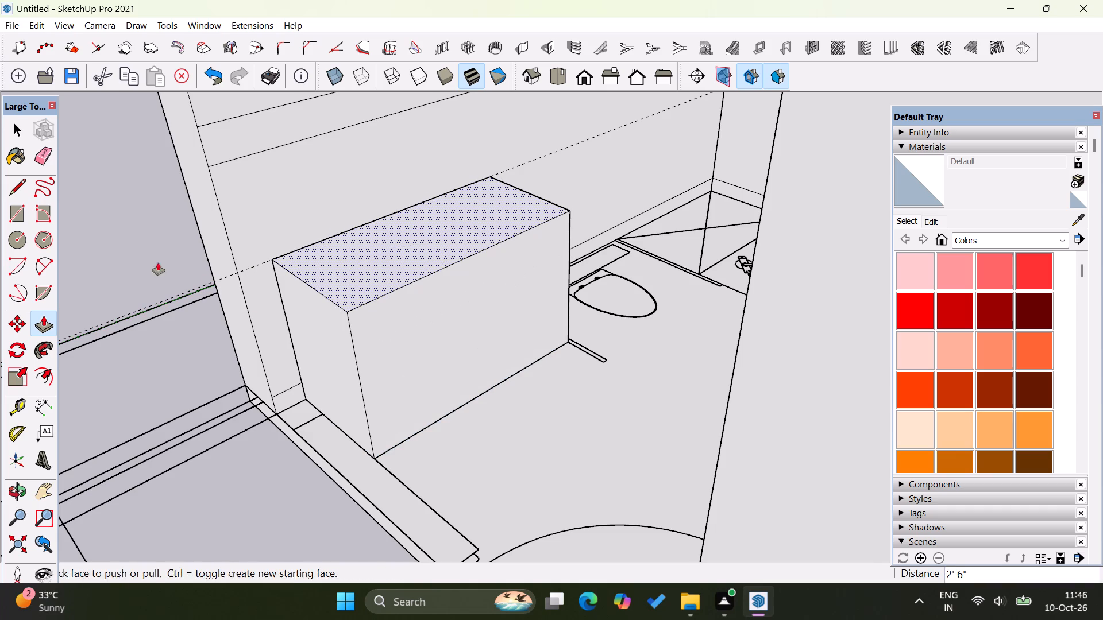
{"action": "left_click", "coordinate": [14, 127]}
{"action": "left_click", "coordinate": [197, 363]}
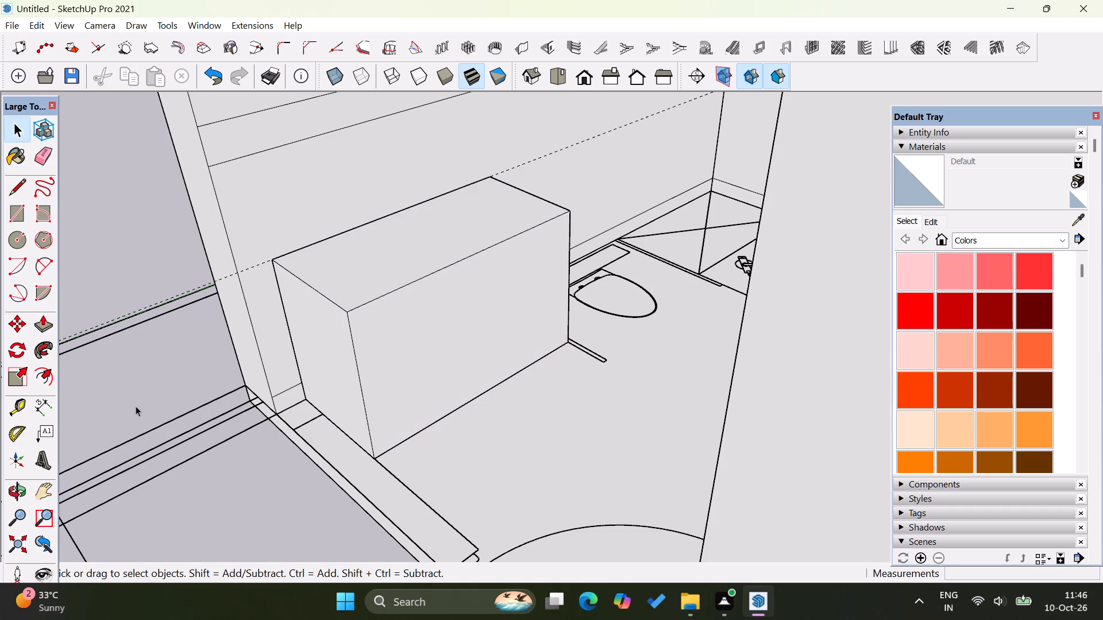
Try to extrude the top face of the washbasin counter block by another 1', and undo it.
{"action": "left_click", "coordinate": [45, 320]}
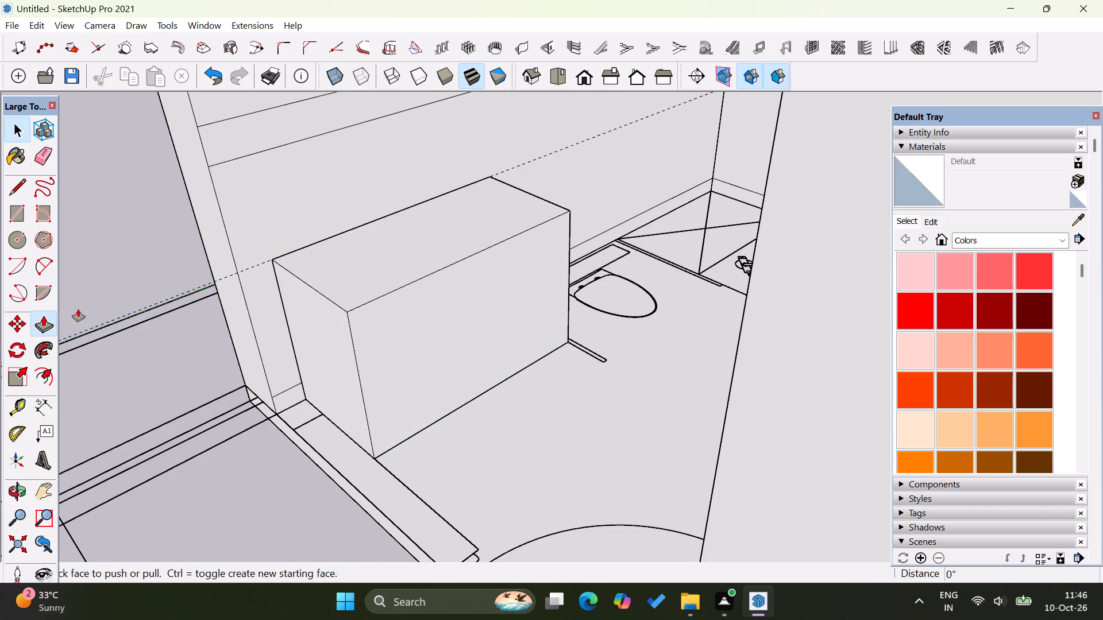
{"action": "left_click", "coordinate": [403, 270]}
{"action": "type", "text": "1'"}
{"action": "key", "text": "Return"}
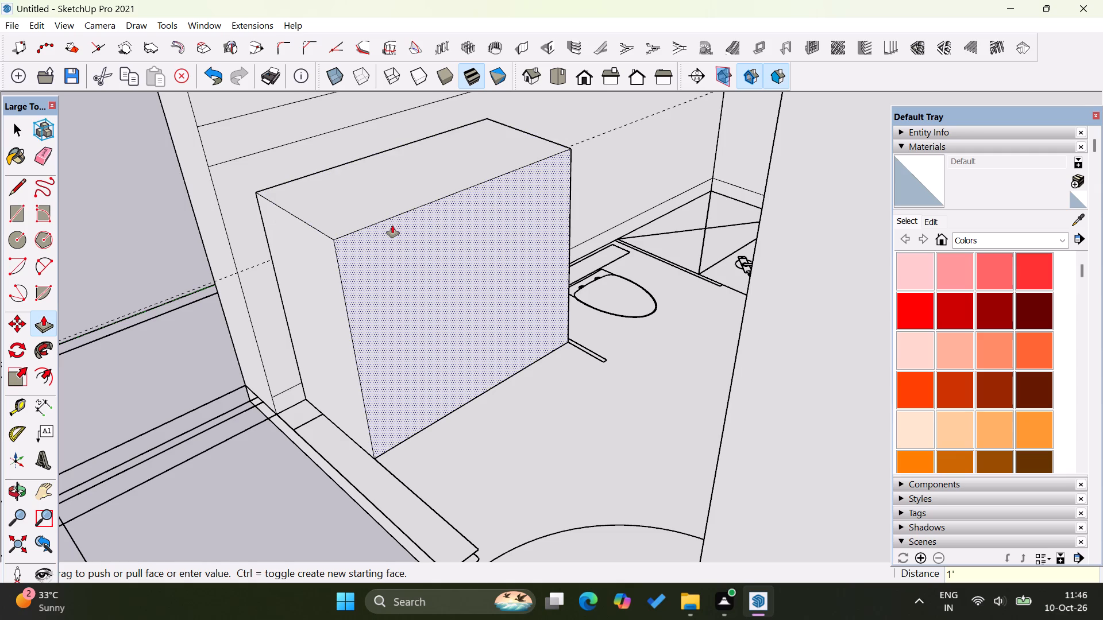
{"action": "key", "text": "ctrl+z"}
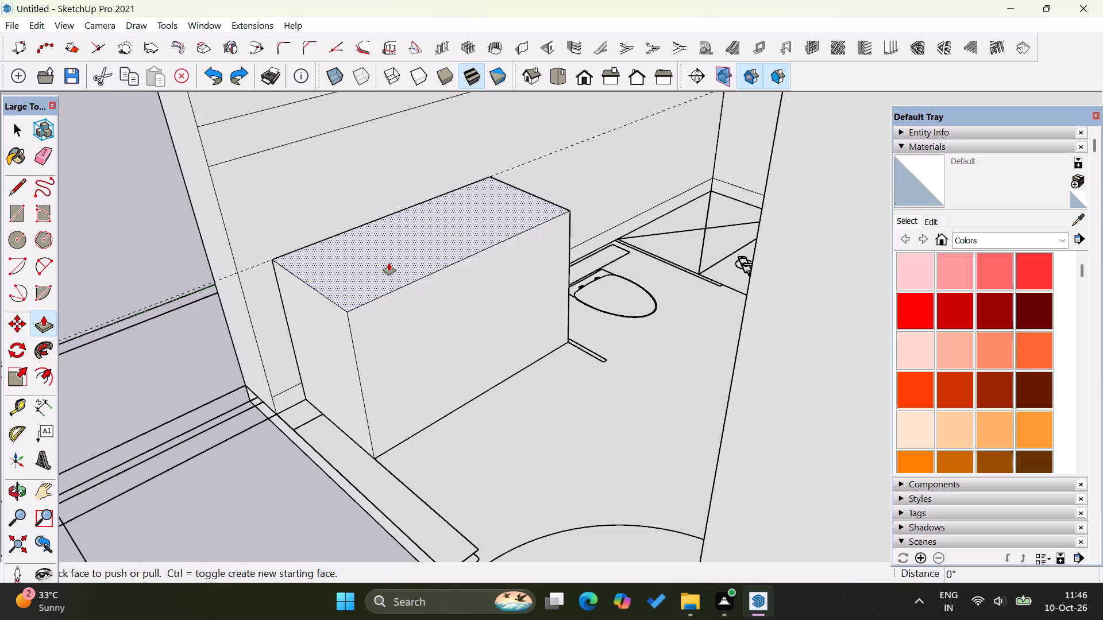
Extrude the top face of the washbasin counter block upward by 6".
{"action": "left_click", "coordinate": [389, 263]}
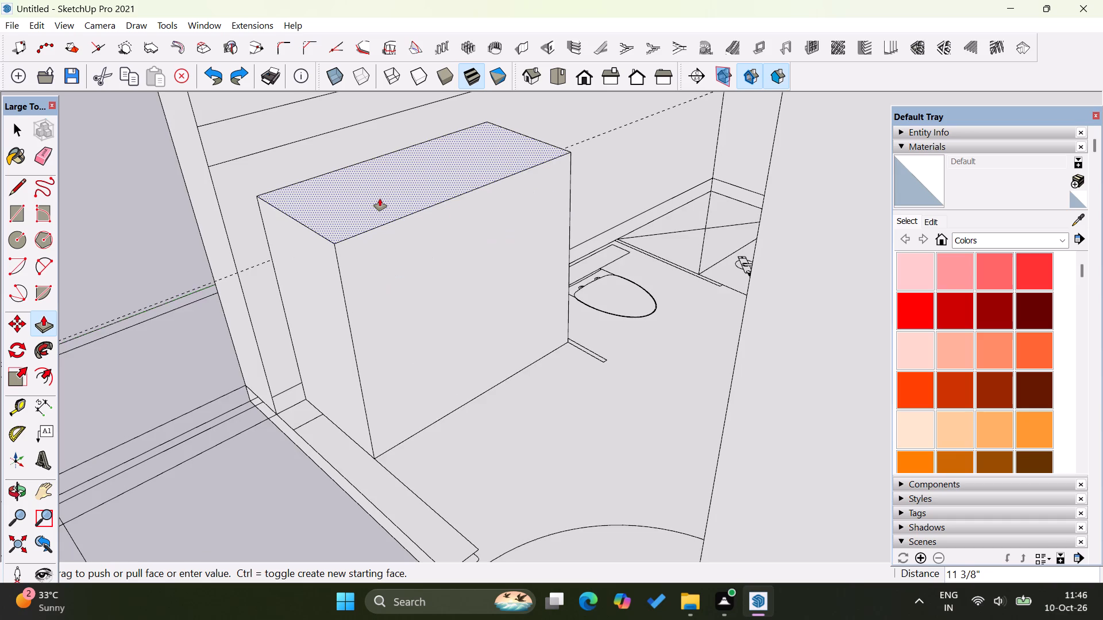
{"action": "key", "text": "6"}
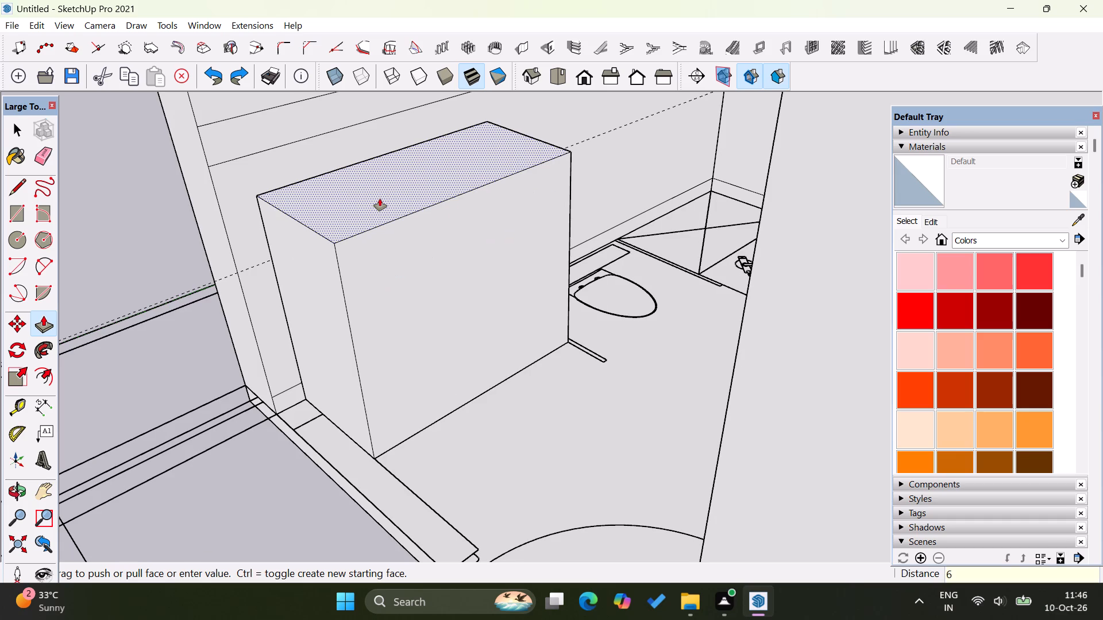
{"action": "key", "text": "Return"}
{"action": "left_click", "coordinate": [15, 129]}
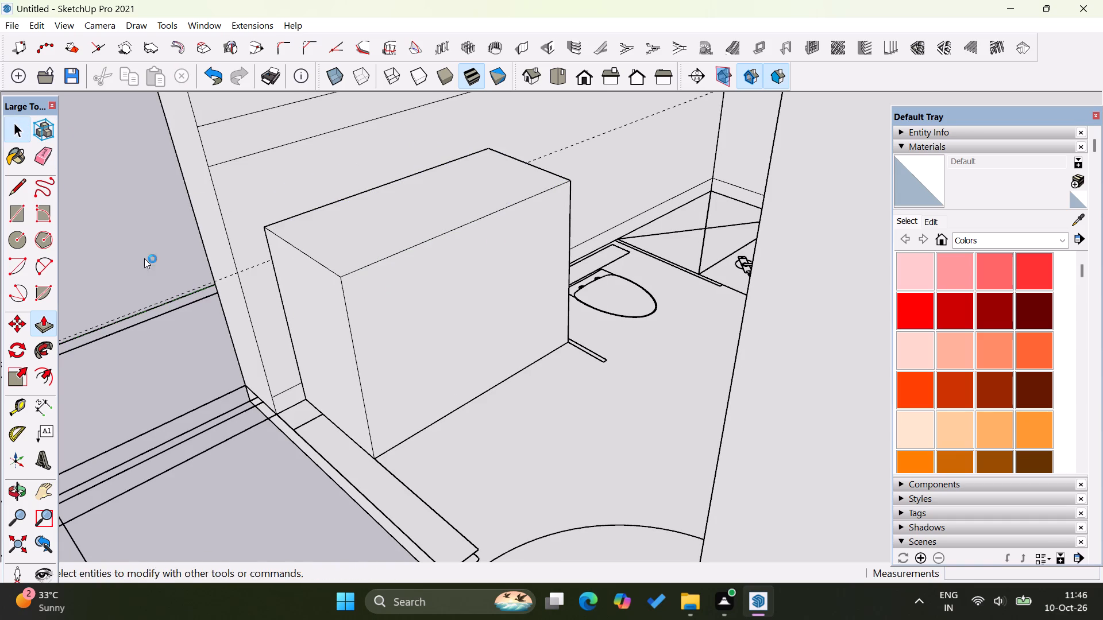
{"action": "left_click", "coordinate": [156, 298]}
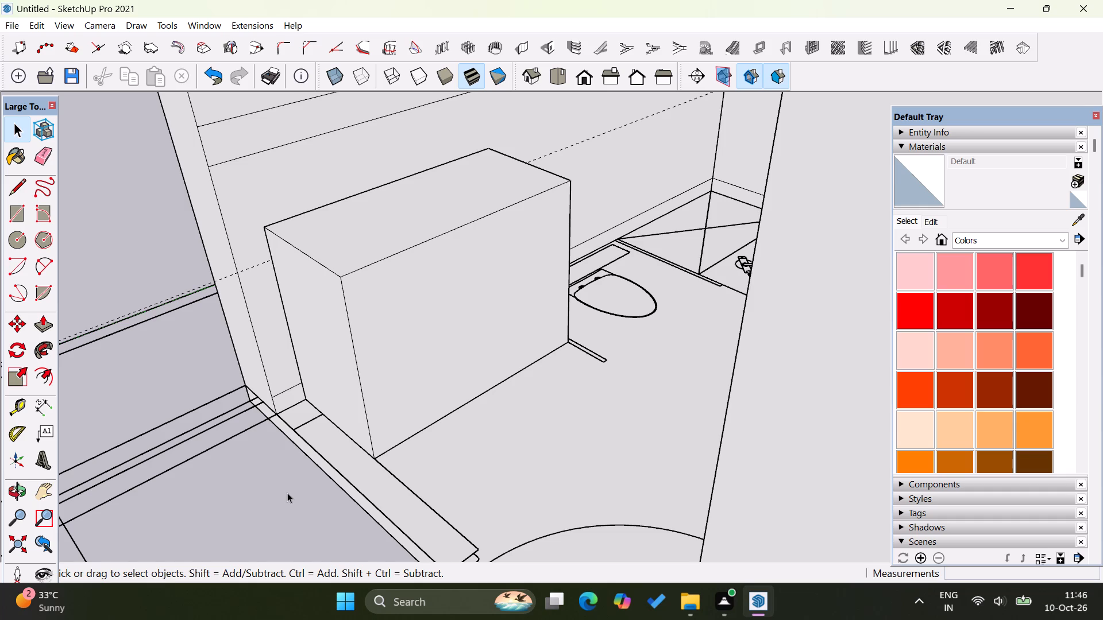
Hide the floor slab group from below so the underside of the counter block can be reached.
{"action": "middle_click_drag", "start_coordinate": [410, 493], "coordinate": [488, 349]}
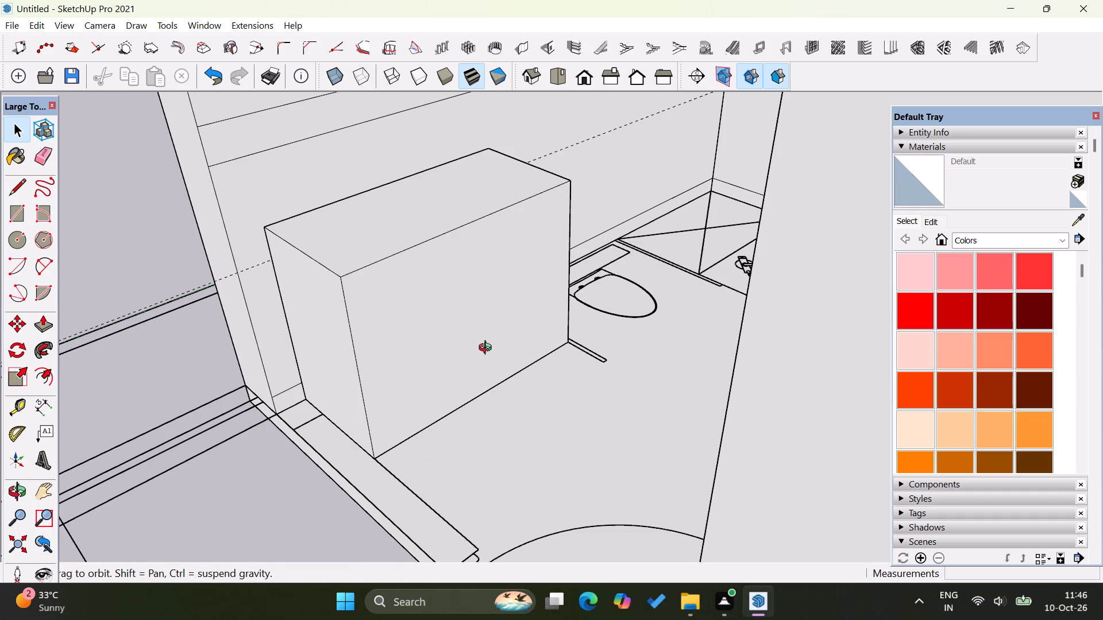
{"action": "middle_click_drag", "start_coordinate": [488, 349], "coordinate": [497, 289]}
{"action": "left_click", "coordinate": [500, 358]}
{"action": "right_click", "coordinate": [496, 353]}
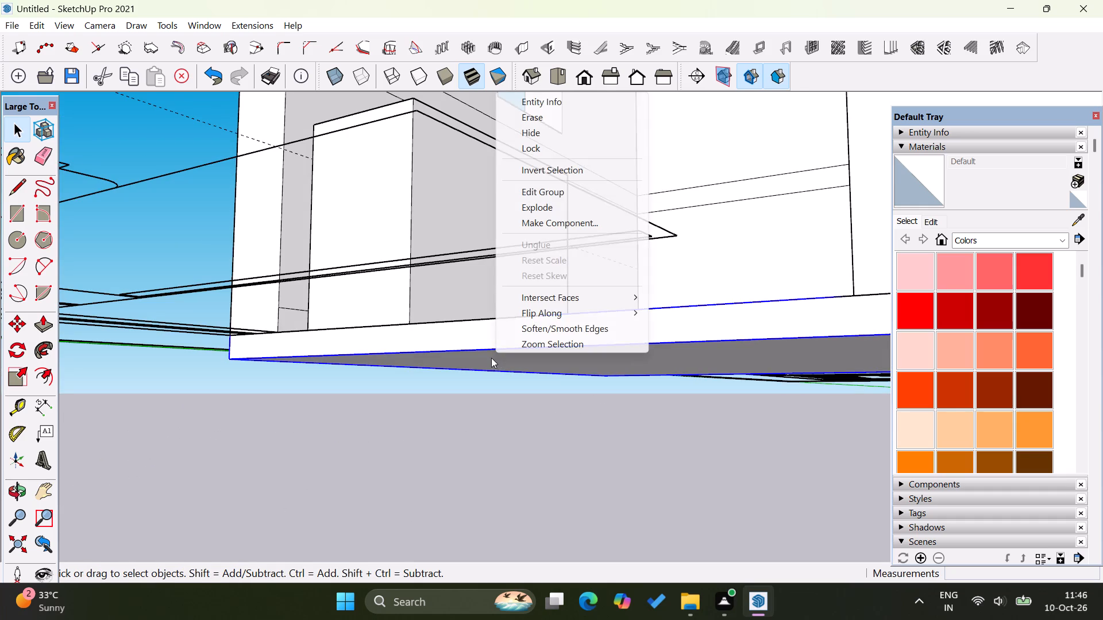
{"action": "left_click", "coordinate": [531, 138]}
Push the bottom face of the washbasin counter block up by 2' so the counter hangs off the wall.
{"action": "middle_click_drag", "start_coordinate": [464, 328], "coordinate": [470, 312]}
{"action": "middle_click_drag", "start_coordinate": [484, 269], "coordinate": [488, 262]}
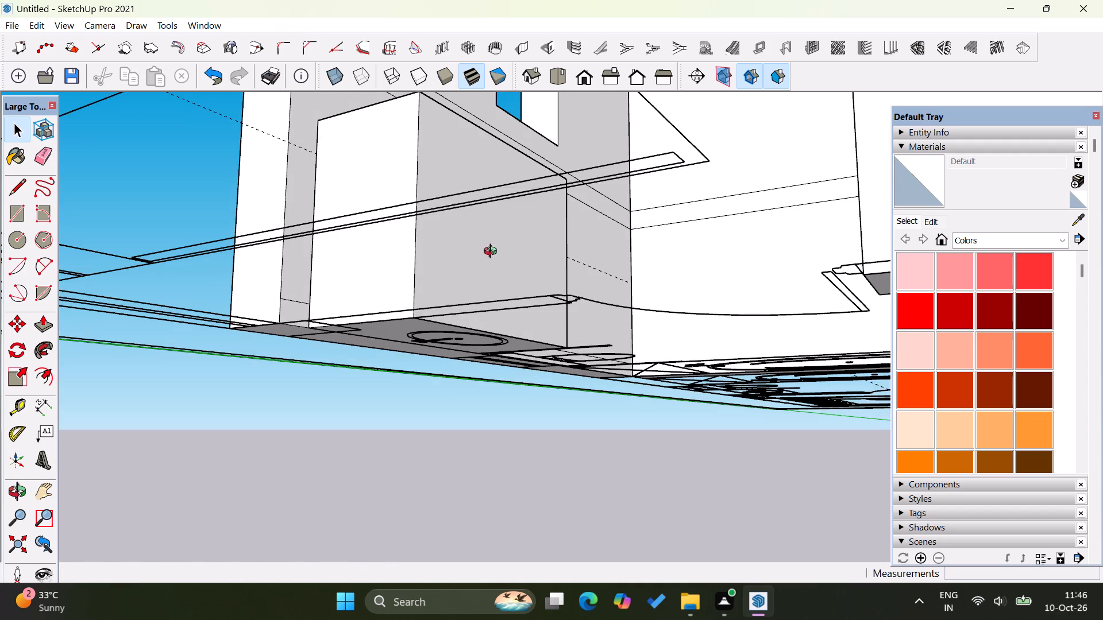
{"action": "middle_click", "coordinate": [493, 253]}
{"action": "left_click", "coordinate": [48, 325]}
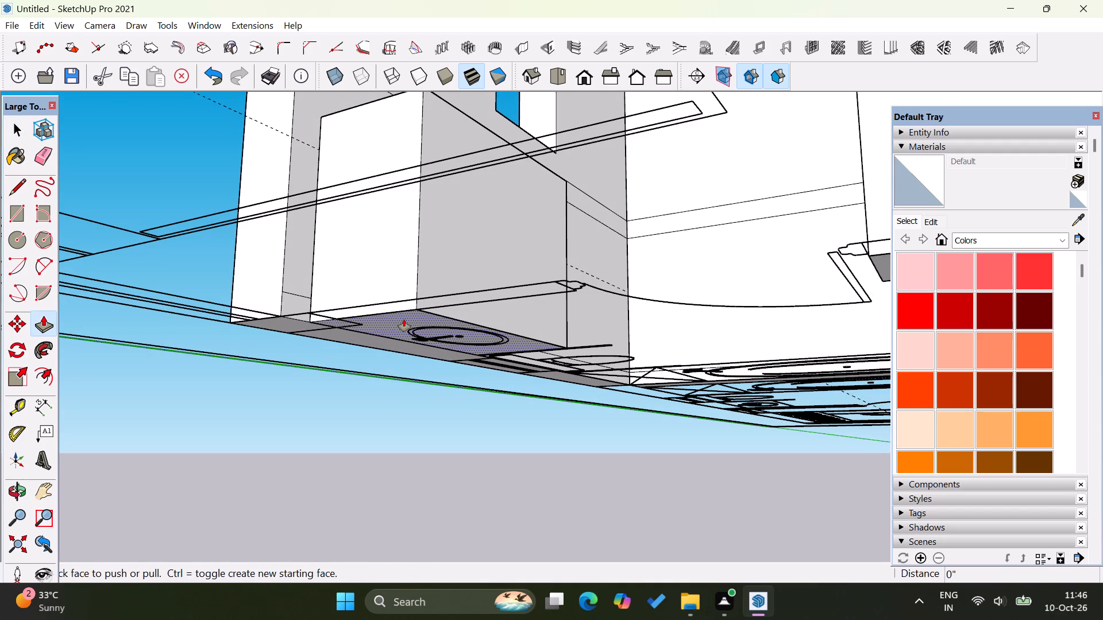
{"action": "left_click", "coordinate": [404, 319]}
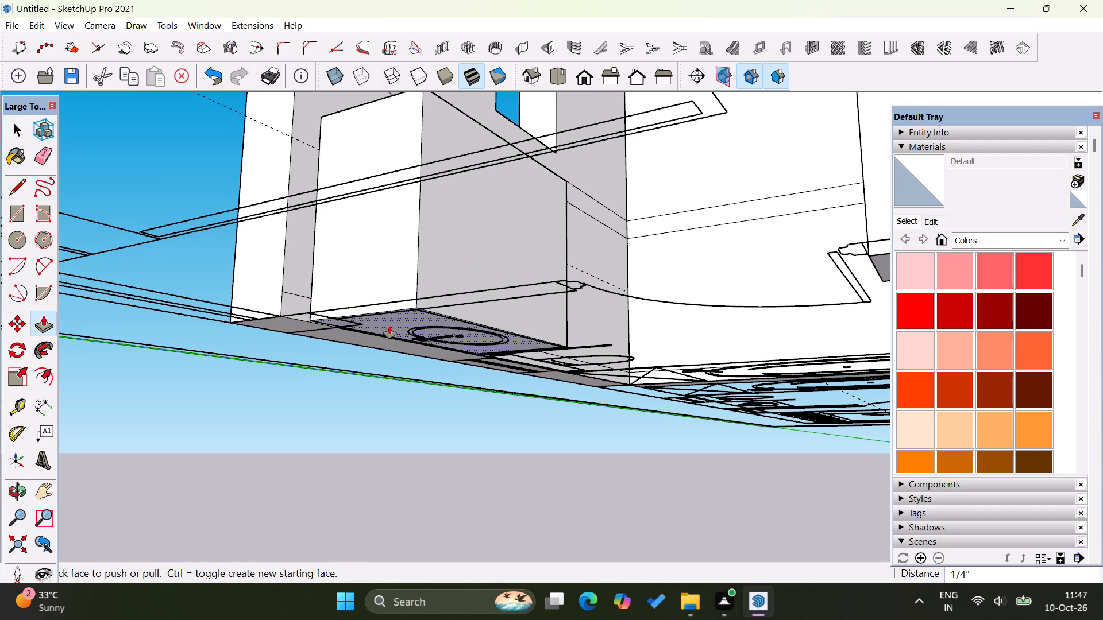
{"action": "key", "text": "ctrl+z"}
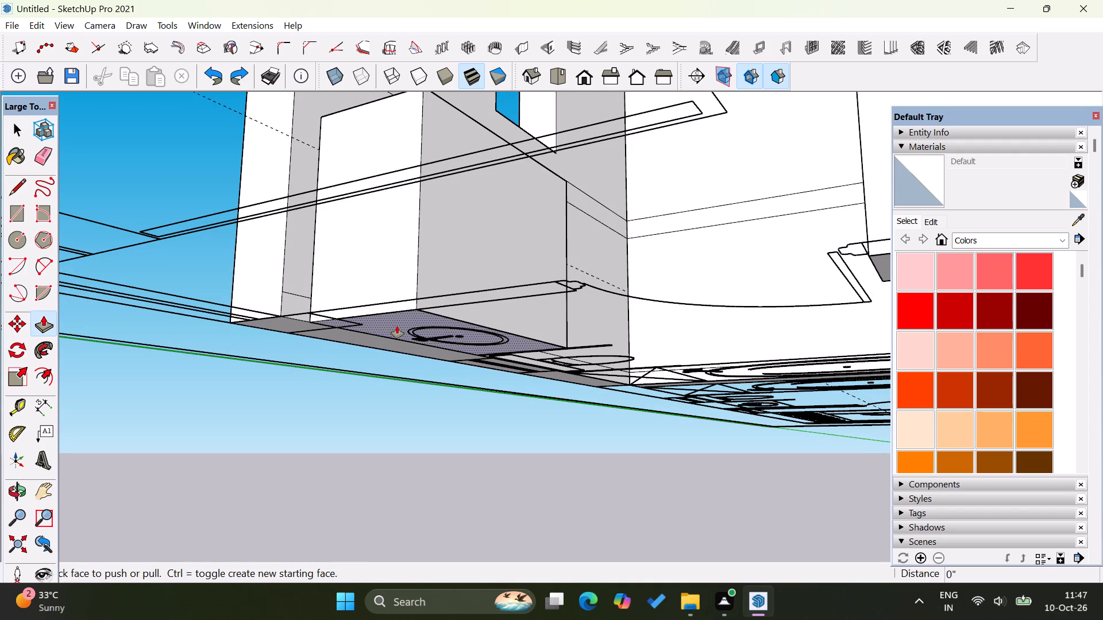
{"action": "left_click", "coordinate": [397, 326]}
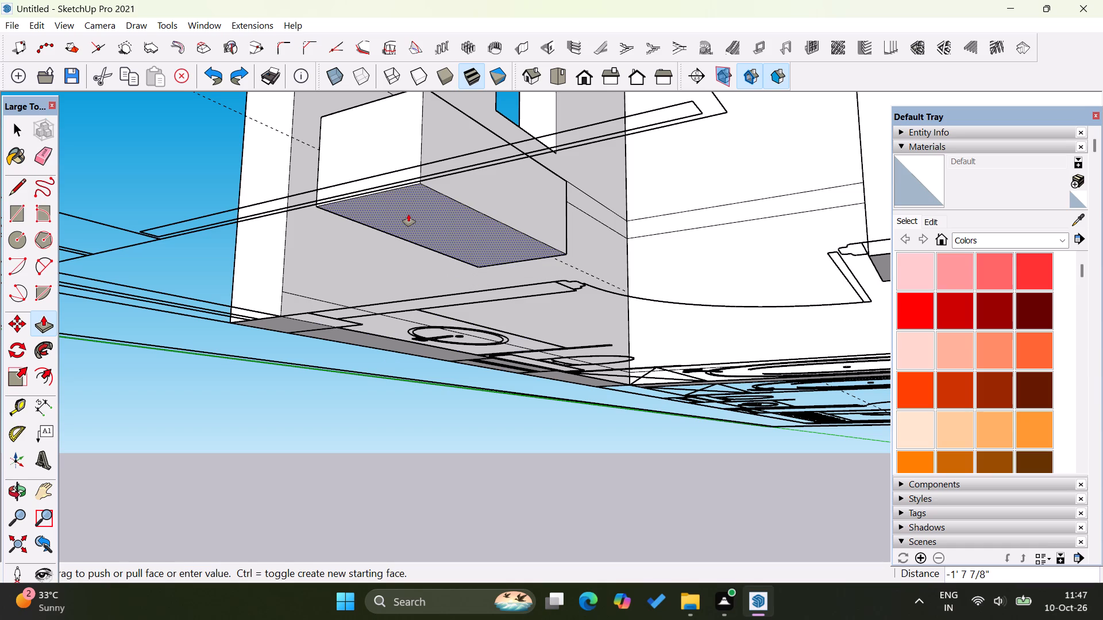
{"action": "type", "text": "2'"}
{"action": "key", "text": "Return"}
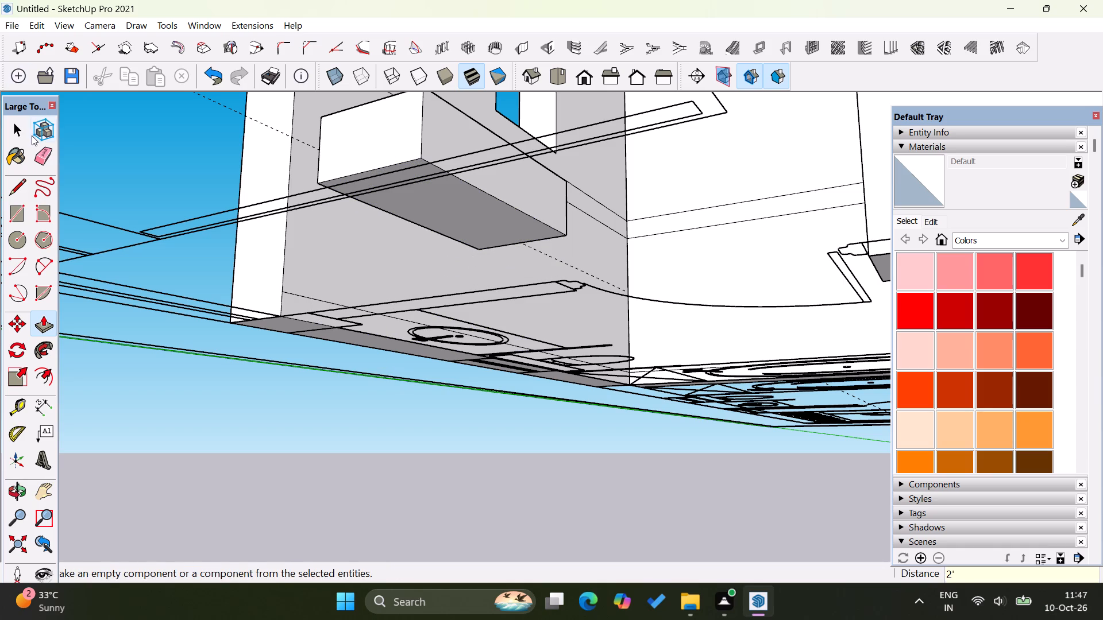
{"action": "left_click", "coordinate": [32, 123]}
{"action": "left_click", "coordinate": [17, 127]}
{"action": "left_click", "coordinate": [110, 137]}
Group all the geometry of the floating washbasin counter block.
{"action": "middle_click_drag", "start_coordinate": [554, 339], "coordinate": [553, 355]}
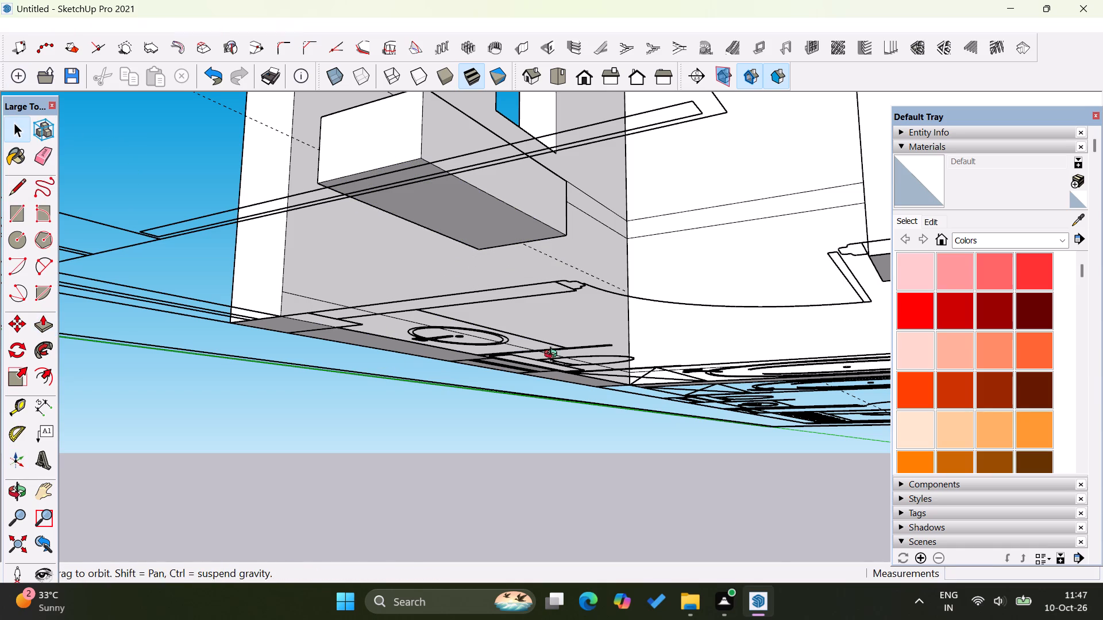
{"action": "middle_click_drag", "start_coordinate": [553, 355], "coordinate": [552, 370]}
{"action": "middle_click_drag", "start_coordinate": [552, 372], "coordinate": [518, 476]}
{"action": "left_click", "coordinate": [362, 227]}
{"action": "triple_click", "coordinate": [362, 227]}
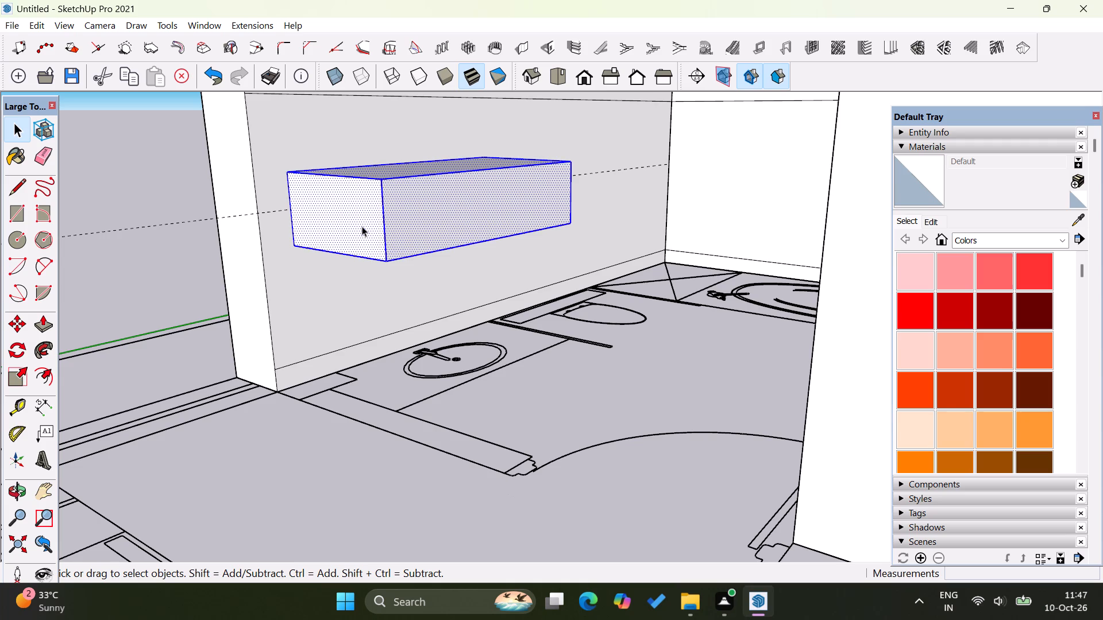
{"action": "left_click", "coordinate": [362, 226]}
{"action": "right_click", "coordinate": [362, 226]}
{"action": "left_click", "coordinate": [425, 352]}
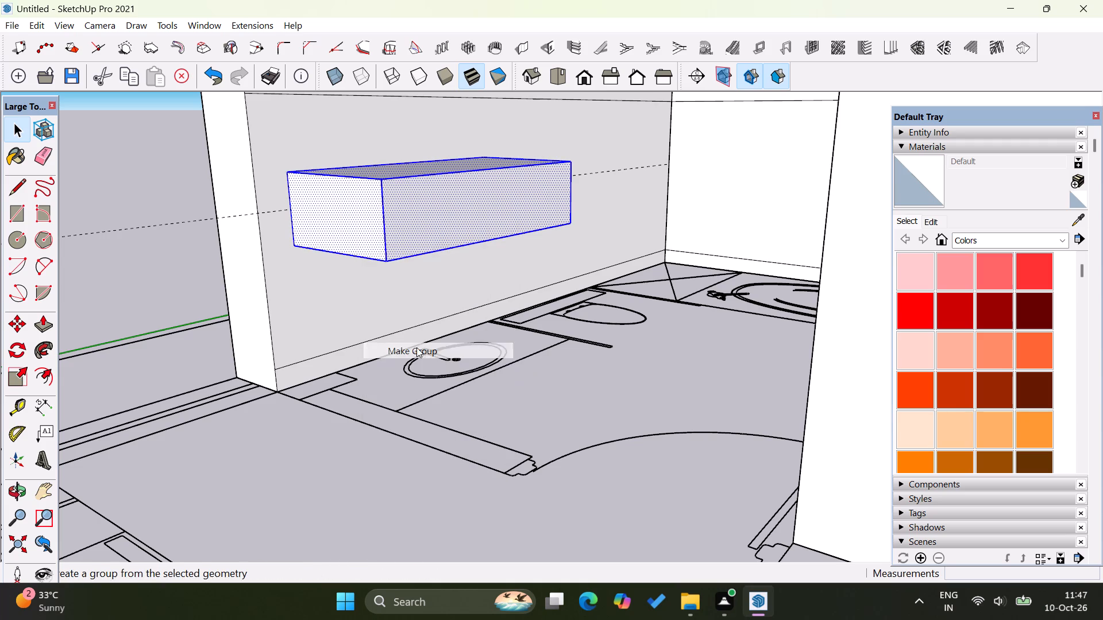
{"action": "left_click", "coordinate": [156, 203]}
Unhide all hidden geometry in the model.
{"action": "left_click", "coordinate": [21, 26]}
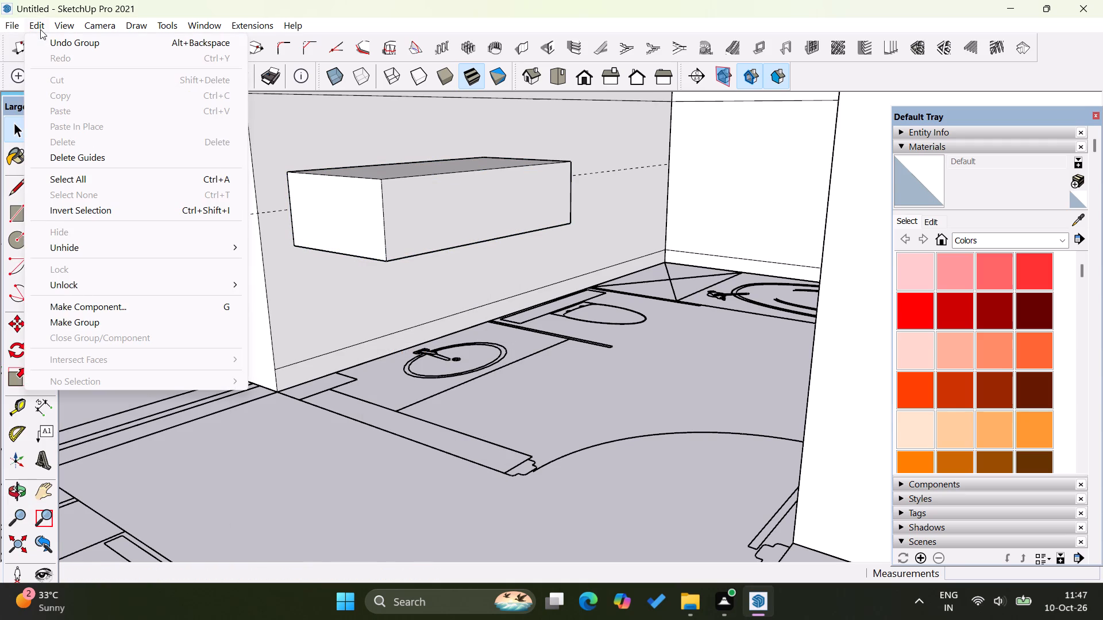
{"action": "left_click", "coordinate": [124, 253]}
{"action": "left_click", "coordinate": [275, 276]}
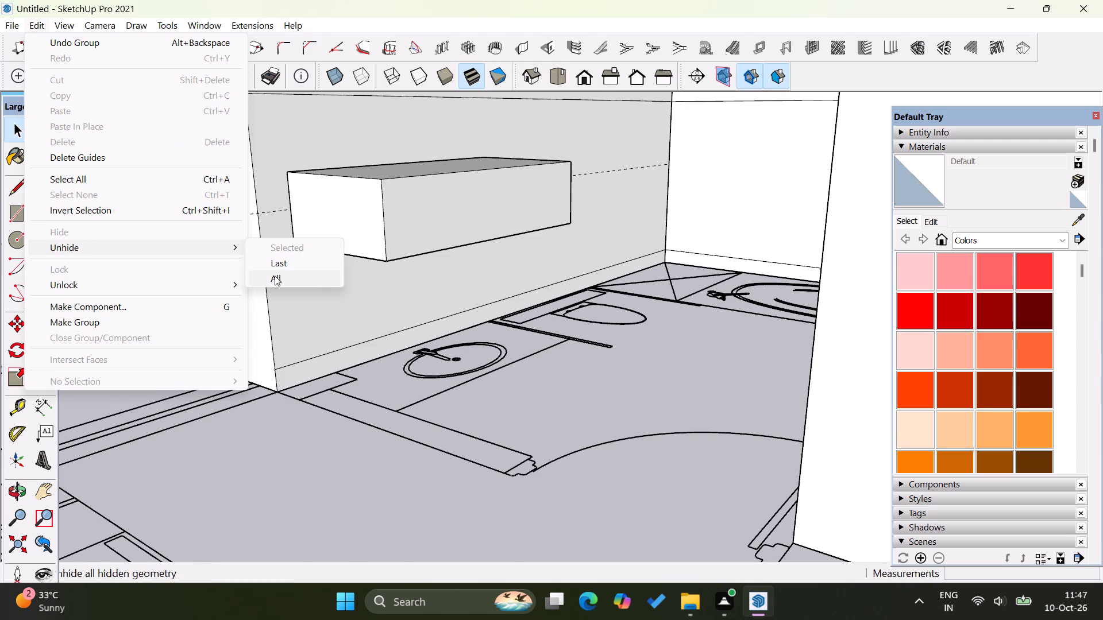
Hide the wall group with the door opening in front of the washbasin counter.
{"action": "left_click", "coordinate": [429, 322]}
{"action": "right_click", "coordinate": [426, 320]}
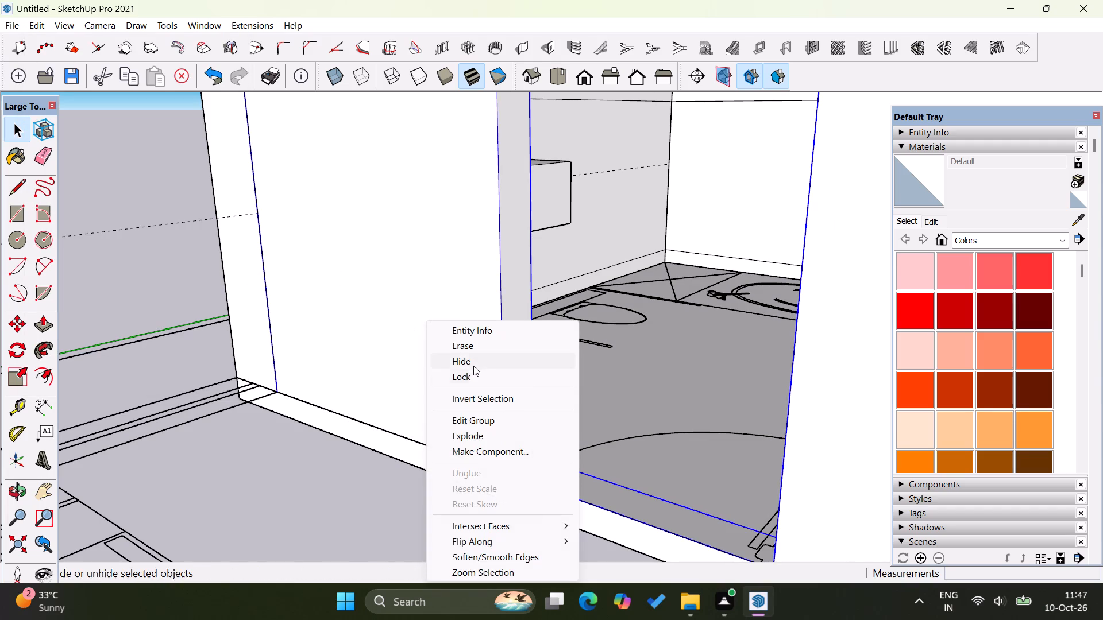
{"action": "left_click", "coordinate": [472, 365]}
Open the floating washbasin counter group for editing.
{"action": "scroll", "coordinate": [438, 197], "scroll_direction": "up", "scroll_amount": 4}
{"action": "scroll", "coordinate": [328, 213], "scroll_direction": "down", "scroll_amount": 11}
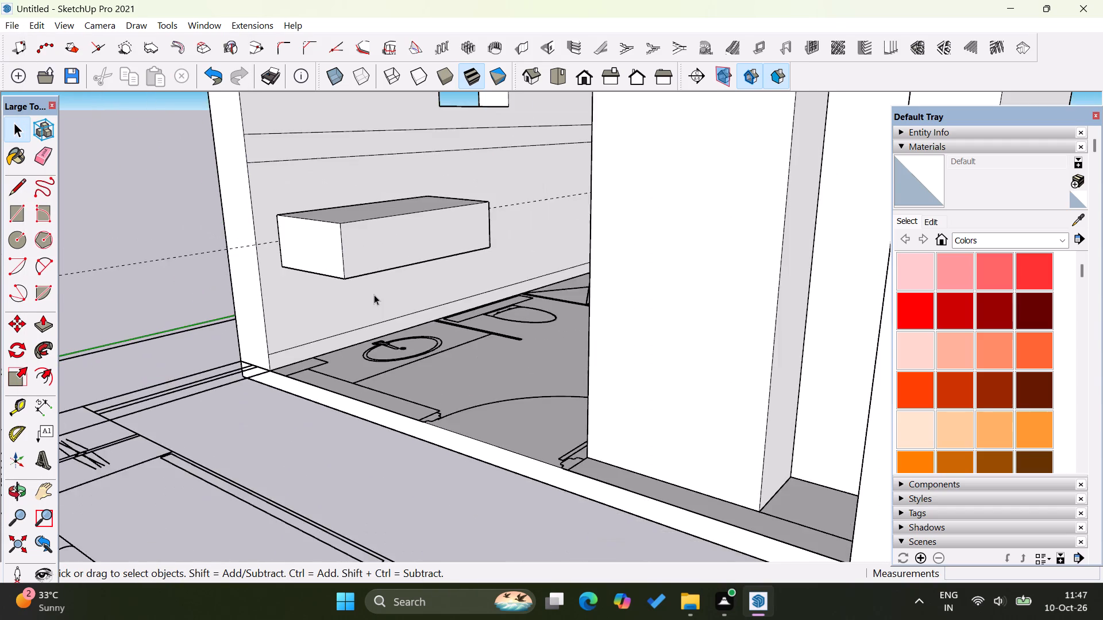
{"action": "scroll", "coordinate": [374, 294], "scroll_direction": "down", "scroll_amount": 7}
{"action": "middle_click_drag", "start_coordinate": [391, 226], "coordinate": [401, 251]}
{"action": "middle_click_drag", "start_coordinate": [407, 285], "coordinate": [427, 377]}
{"action": "middle_click", "coordinate": [429, 385]}
{"action": "middle_click", "coordinate": [429, 386]}
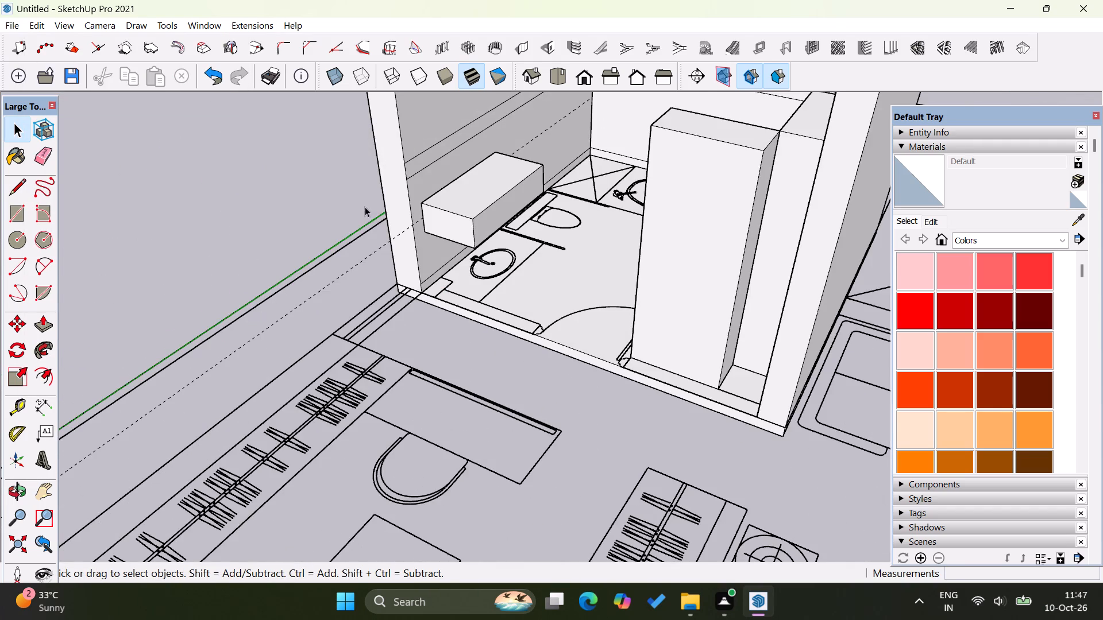
{"action": "scroll", "coordinate": [504, 188], "scroll_direction": "up", "scroll_amount": 4}
{"action": "middle_click_drag", "start_coordinate": [647, 307], "coordinate": [381, 433]}
{"action": "scroll", "coordinate": [518, 203], "scroll_direction": "up", "scroll_amount": 2}
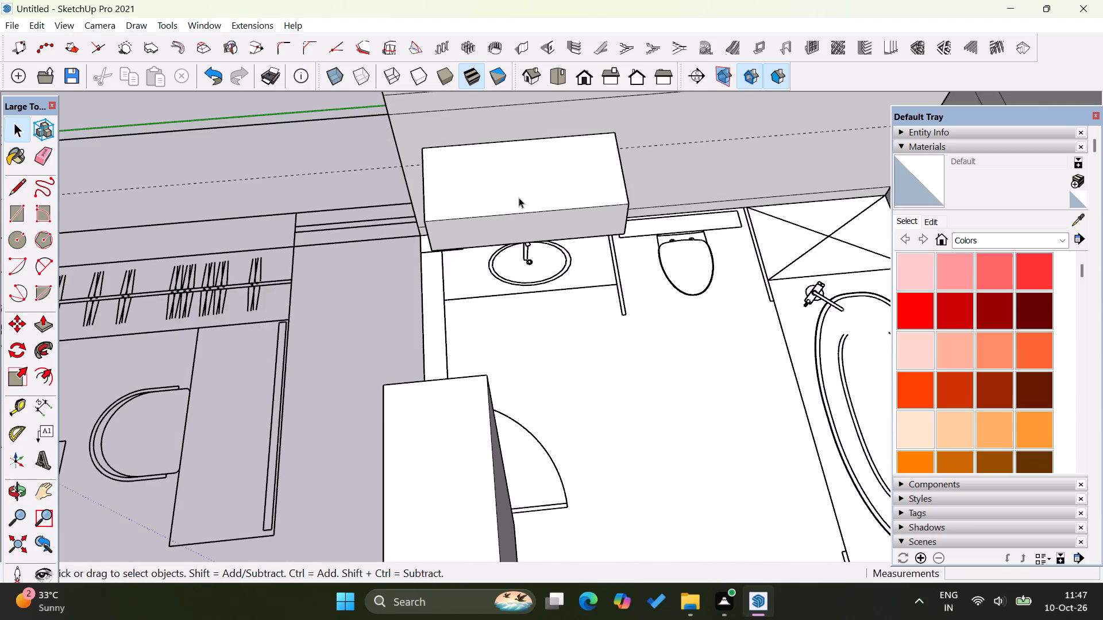
{"action": "scroll", "coordinate": [519, 197], "scroll_direction": "up", "scroll_amount": 11}
{"action": "middle_click_drag", "start_coordinate": [562, 328], "coordinate": [570, 257]}
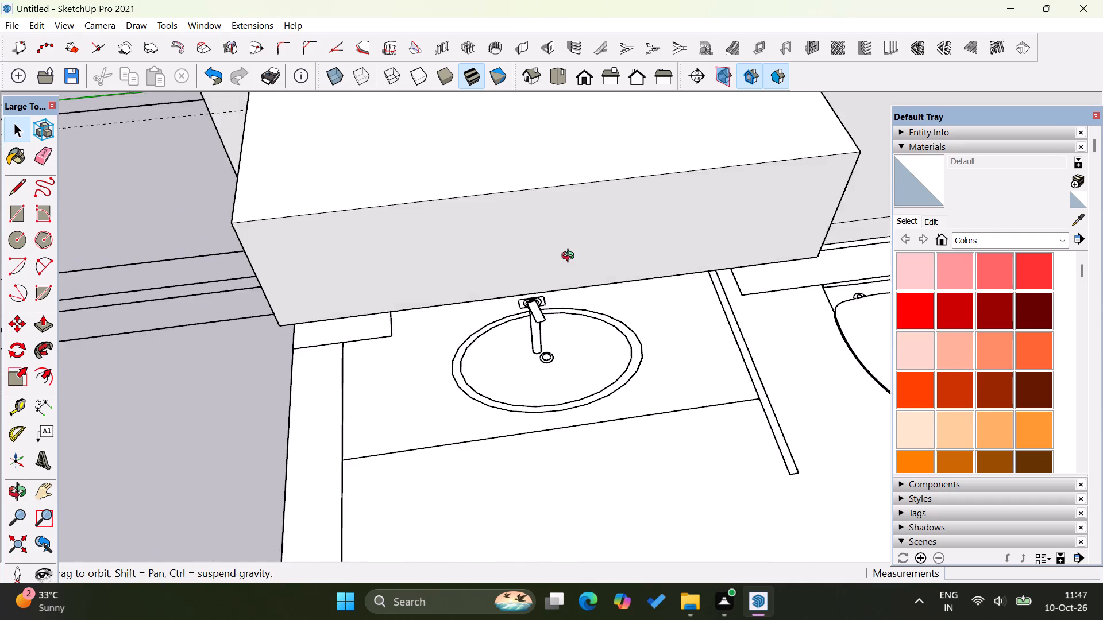
{"action": "middle_click_drag", "start_coordinate": [570, 257], "coordinate": [568, 263]}
{"action": "scroll", "coordinate": [392, 307], "scroll_direction": "down", "scroll_amount": 4}
{"action": "scroll", "coordinate": [539, 239], "scroll_direction": "up", "scroll_amount": 2}
{"action": "double_click", "coordinate": [539, 239]}
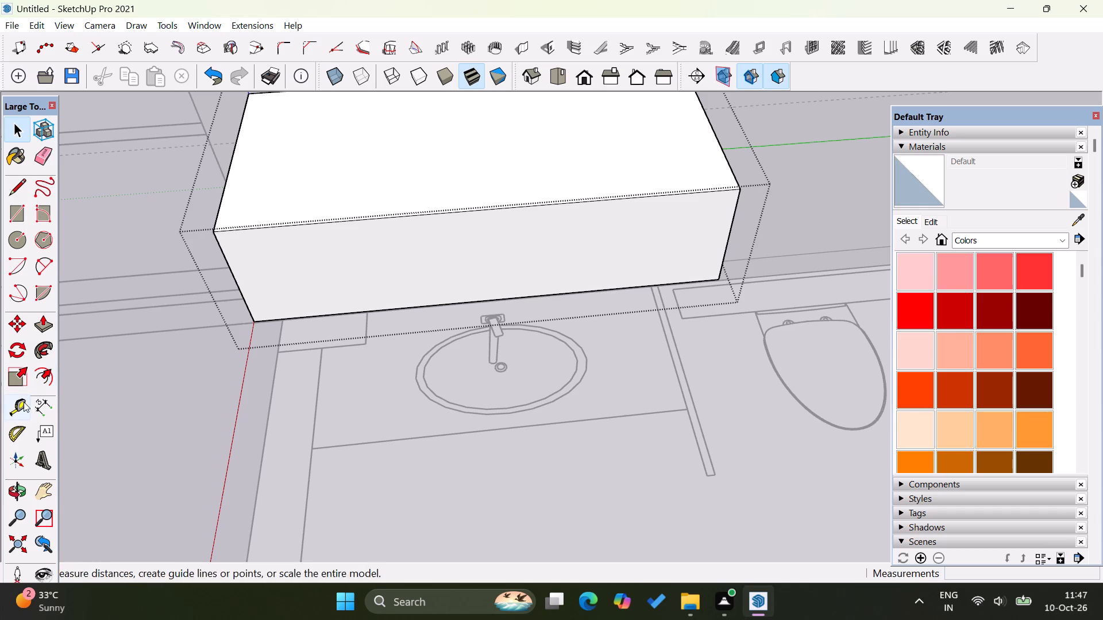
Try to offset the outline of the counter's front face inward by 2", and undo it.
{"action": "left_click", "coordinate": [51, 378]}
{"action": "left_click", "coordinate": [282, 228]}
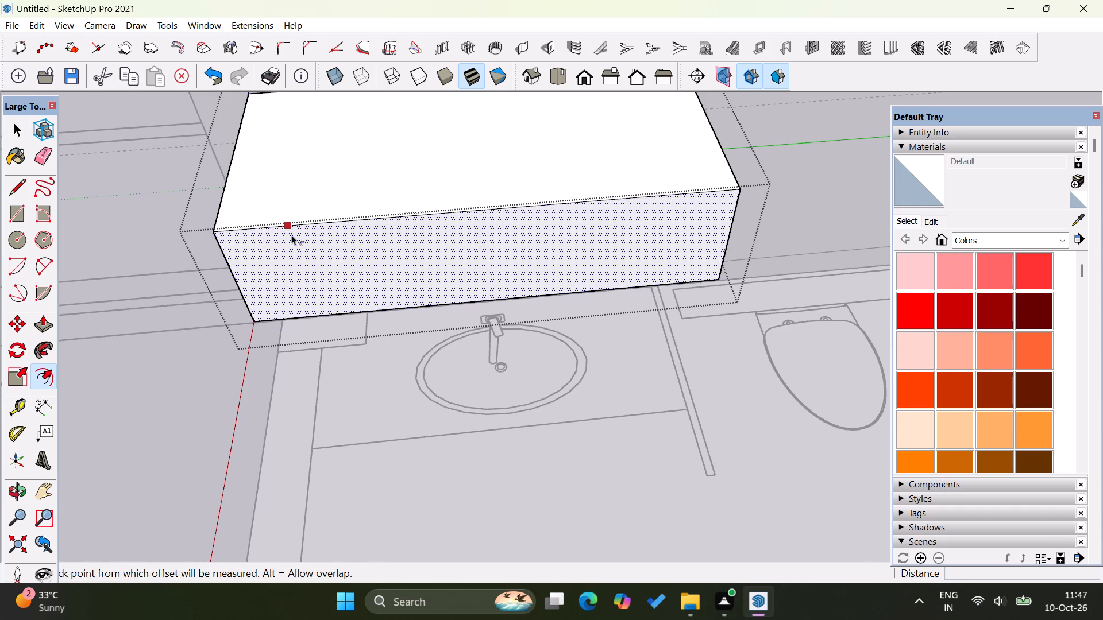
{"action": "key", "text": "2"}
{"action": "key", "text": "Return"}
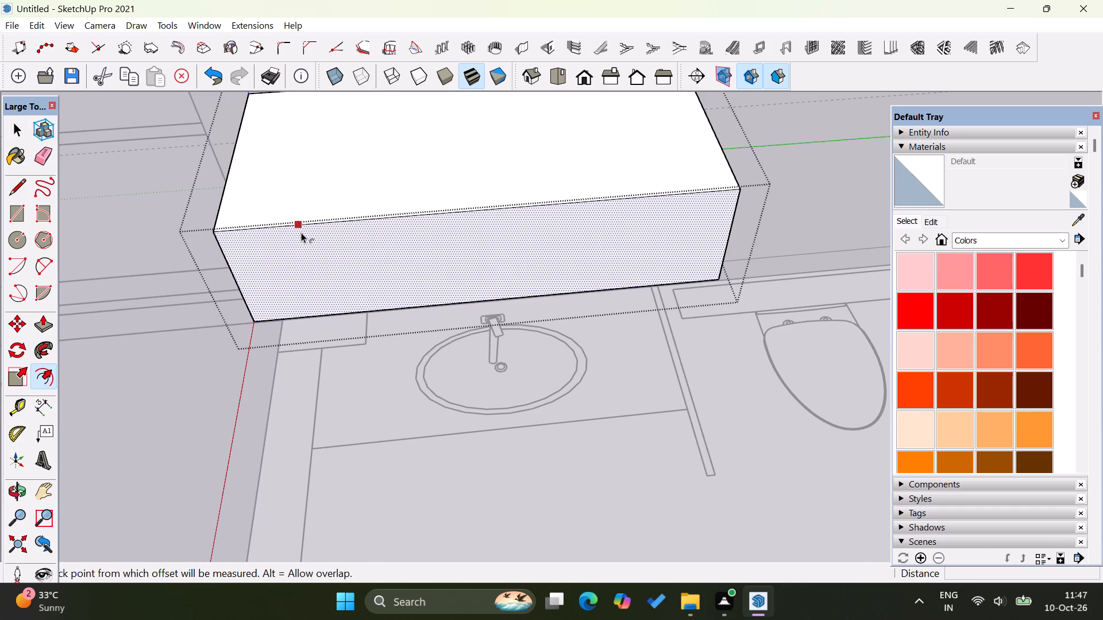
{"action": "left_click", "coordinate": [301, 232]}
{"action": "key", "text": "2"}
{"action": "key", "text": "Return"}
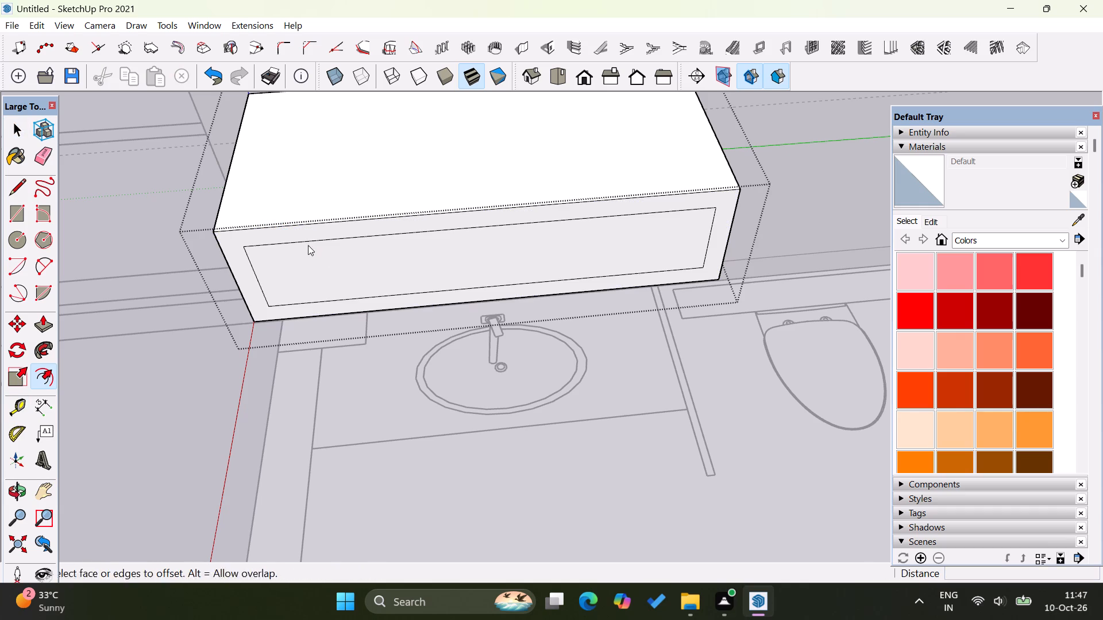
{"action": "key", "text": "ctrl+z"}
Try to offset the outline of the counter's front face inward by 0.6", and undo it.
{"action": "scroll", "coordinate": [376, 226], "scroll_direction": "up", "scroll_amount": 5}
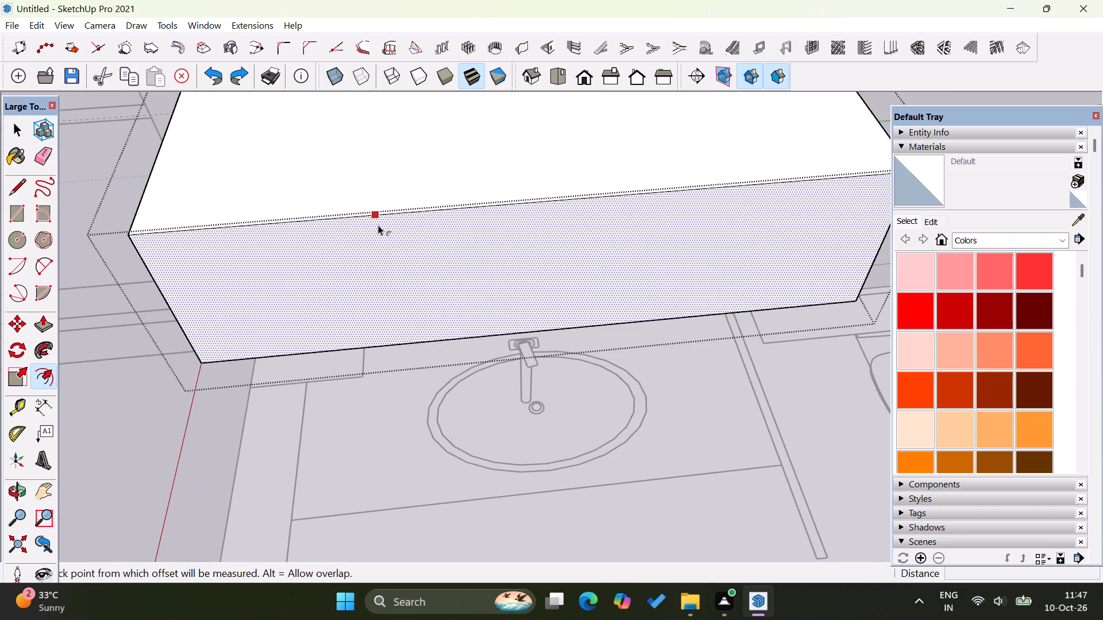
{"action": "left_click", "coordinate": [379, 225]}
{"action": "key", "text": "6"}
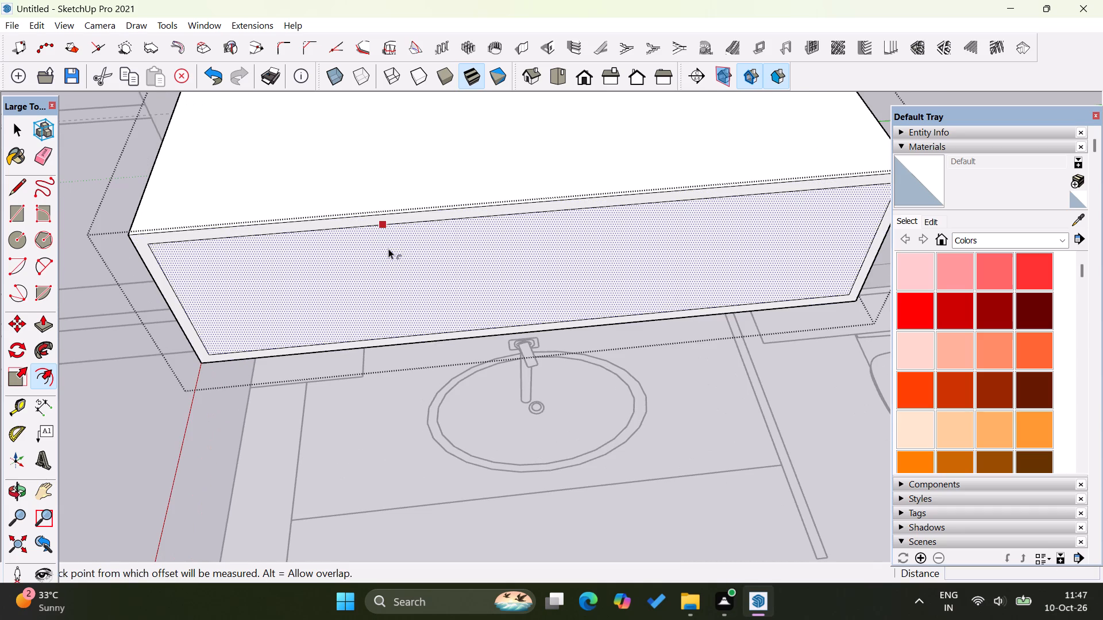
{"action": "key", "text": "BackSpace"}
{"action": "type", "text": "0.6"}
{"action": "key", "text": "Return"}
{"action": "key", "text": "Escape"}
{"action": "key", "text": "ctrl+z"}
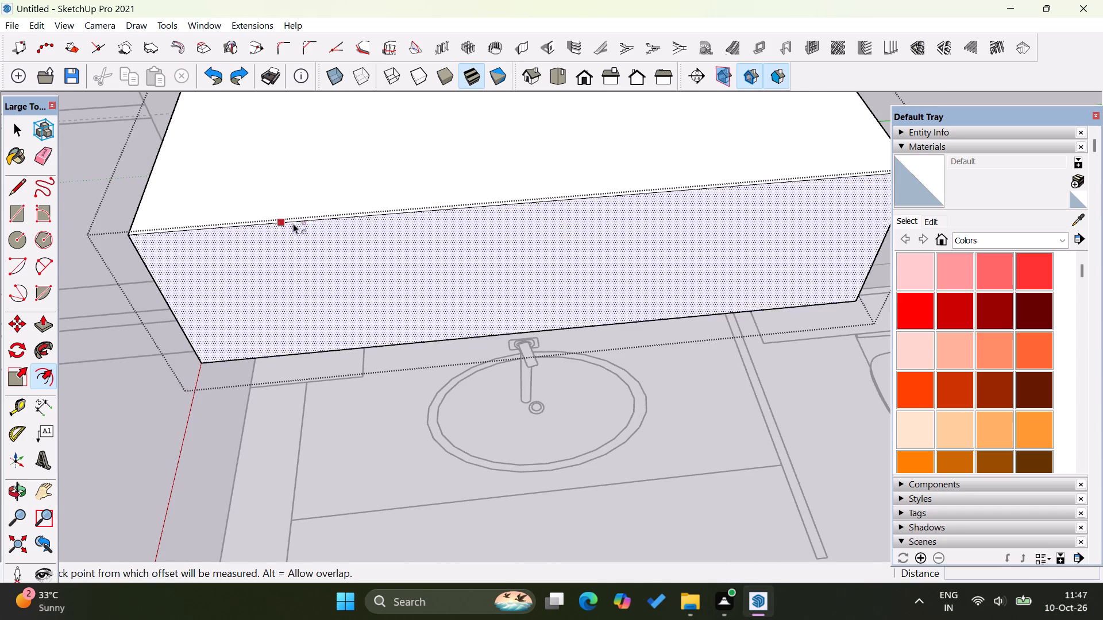
Offset the outline of the washbasin counter's front face inward by 0.6".
{"action": "scroll", "coordinate": [295, 220], "scroll_direction": "up", "scroll_amount": 4}
{"action": "left_click", "coordinate": [301, 227]}
{"action": "type", "text": "0.6"}
{"action": "key", "text": "Return"}
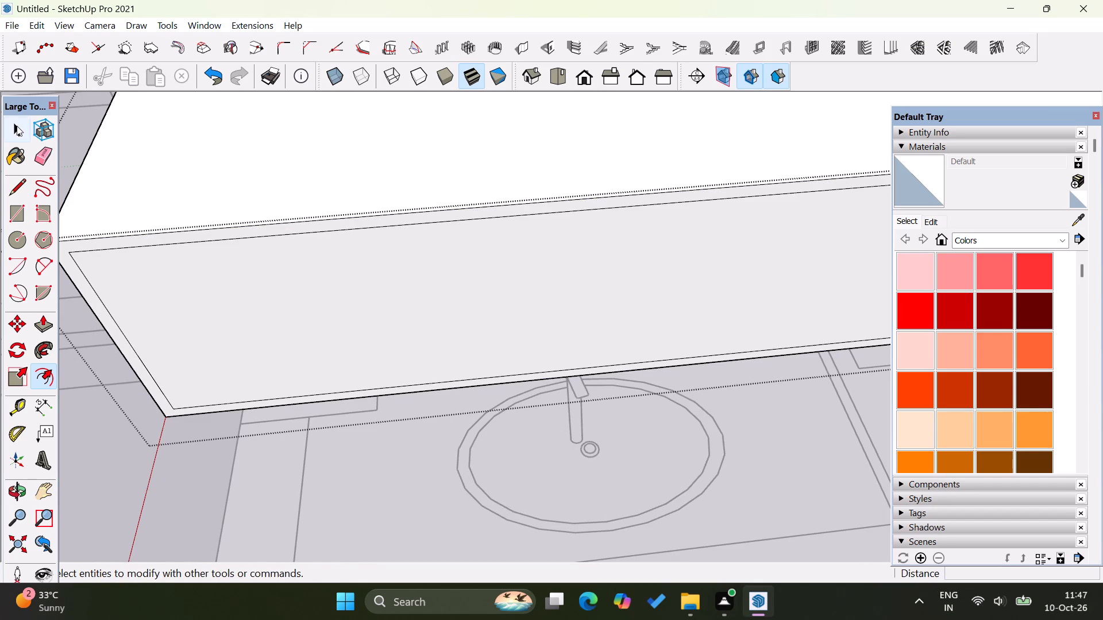
{"action": "left_click", "coordinate": [18, 127]}
Undo the 0.6" inset outline on the washbasin counter's front face.
{"action": "scroll", "coordinate": [364, 321], "scroll_direction": "down", "scroll_amount": 14}
{"action": "scroll", "coordinate": [394, 288], "scroll_direction": "up", "scroll_amount": 8}
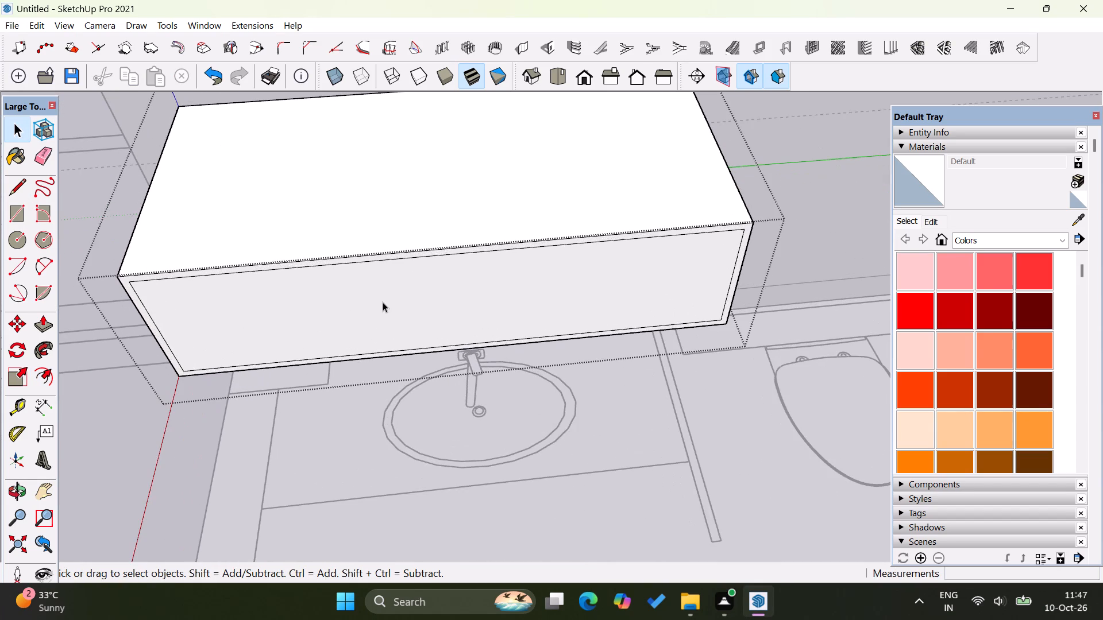
{"action": "scroll", "coordinate": [535, 346], "scroll_direction": "down", "scroll_amount": 4}
{"action": "scroll", "coordinate": [480, 327], "scroll_direction": "up", "scroll_amount": 8}
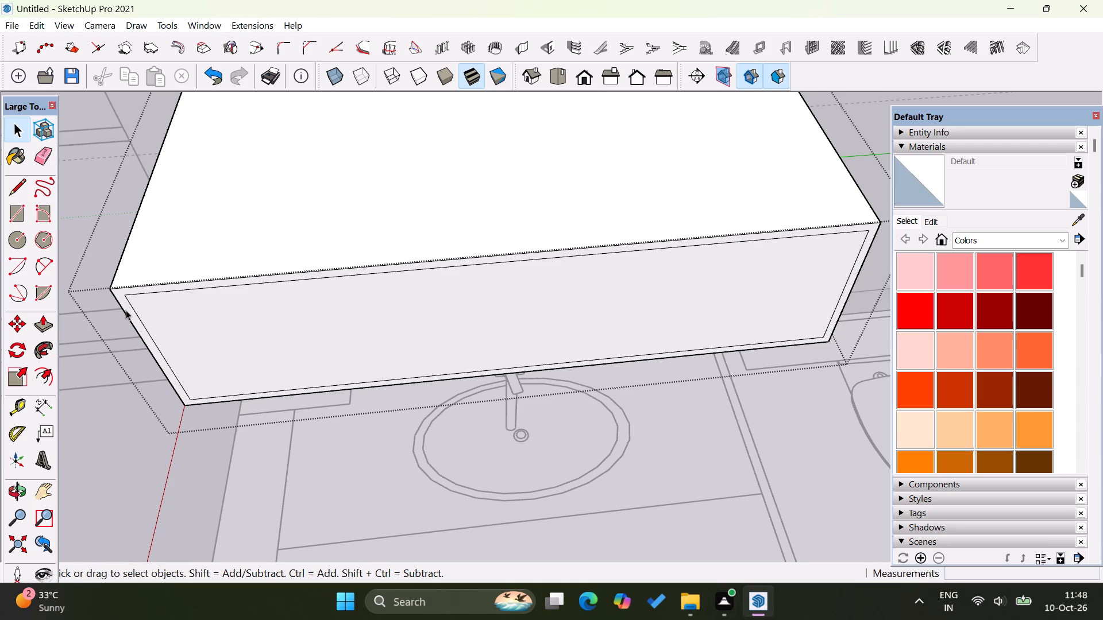
{"action": "scroll", "coordinate": [211, 310], "scroll_direction": "up", "scroll_amount": 4}
{"action": "scroll", "coordinate": [314, 310], "scroll_direction": "down", "scroll_amount": 4}
{"action": "scroll", "coordinate": [213, 315], "scroll_direction": "down", "scroll_amount": 5}
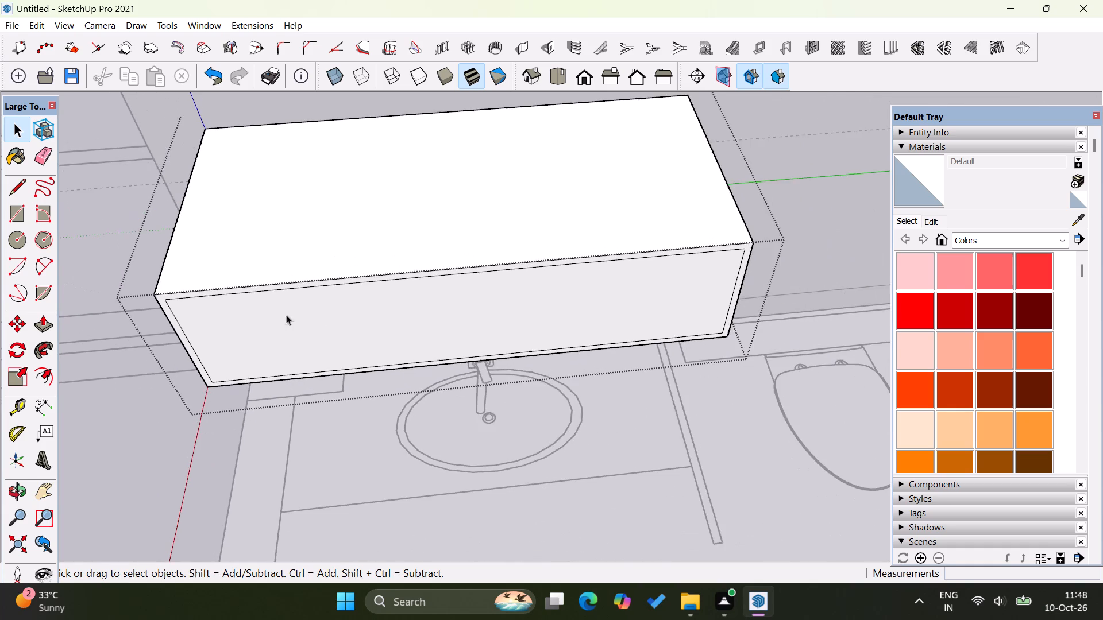
{"action": "scroll", "coordinate": [338, 307], "scroll_direction": "up", "scroll_amount": 8}
{"action": "left_click", "coordinate": [215, 315]}
{"action": "scroll", "coordinate": [294, 308], "scroll_direction": "down", "scroll_amount": 4}
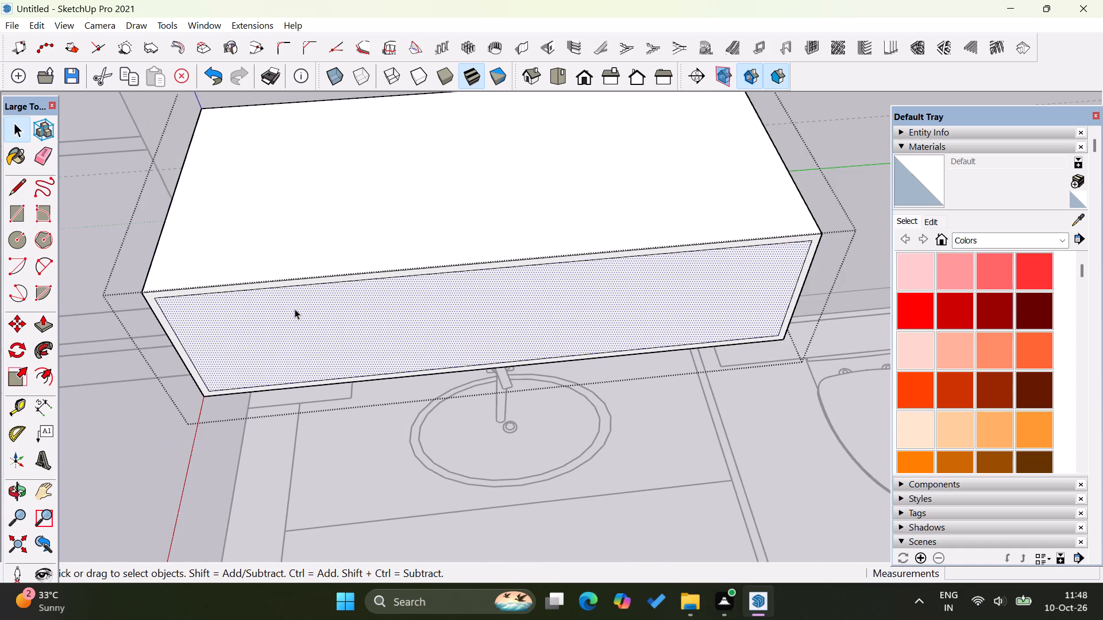
{"action": "left_click", "coordinate": [103, 255]}
{"action": "scroll", "coordinate": [199, 340], "scroll_direction": "up", "scroll_amount": 8}
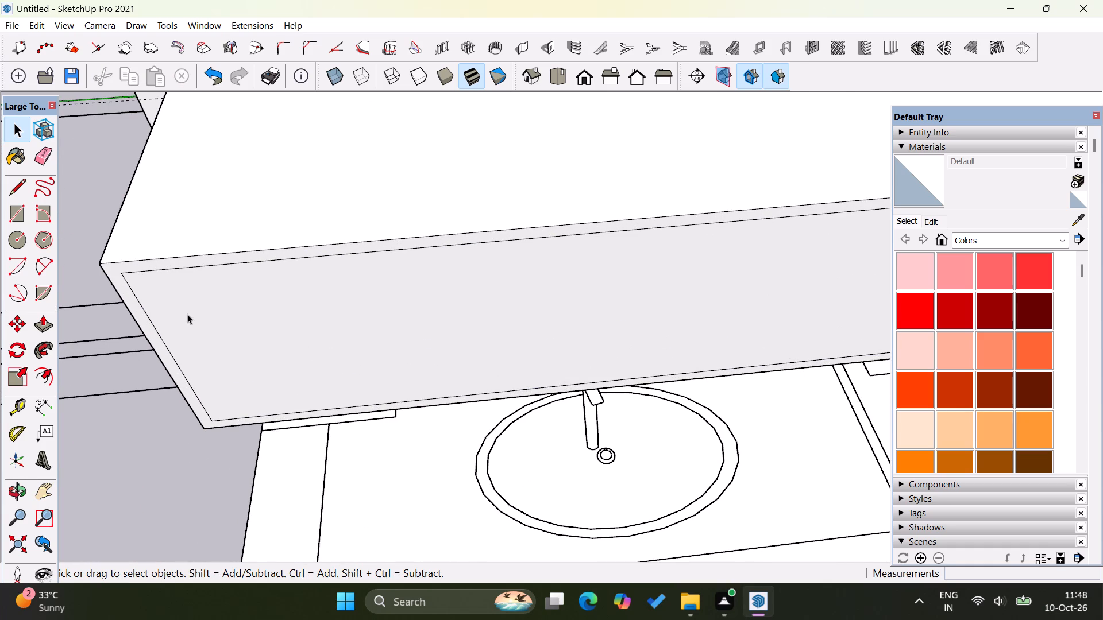
{"action": "key", "text": "ctrl+z"}
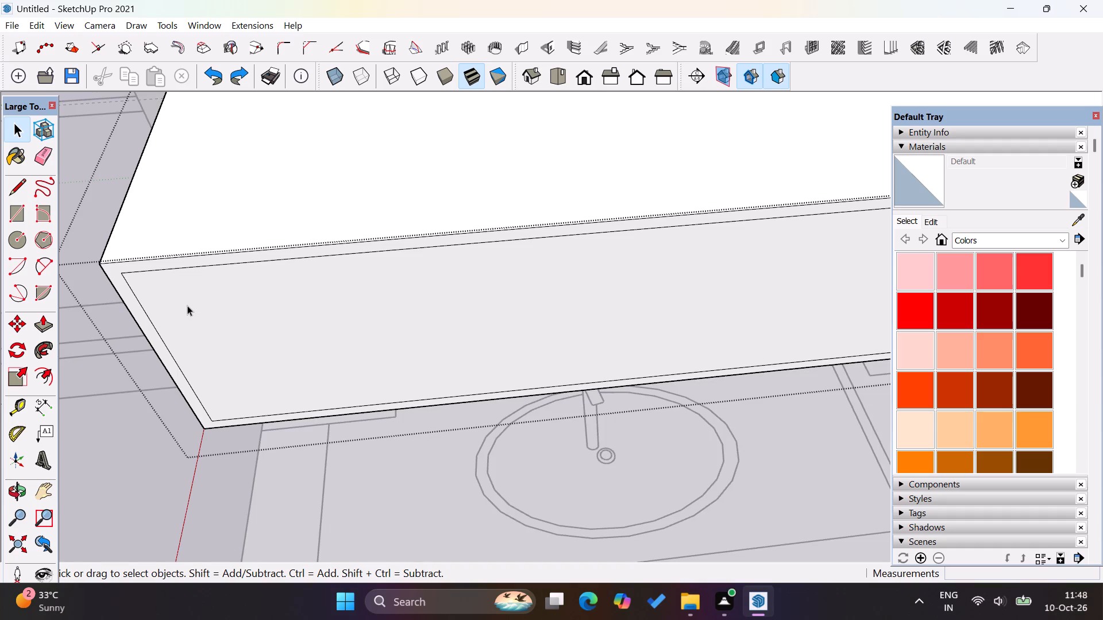
{"action": "key", "text": "ctrl+z"}
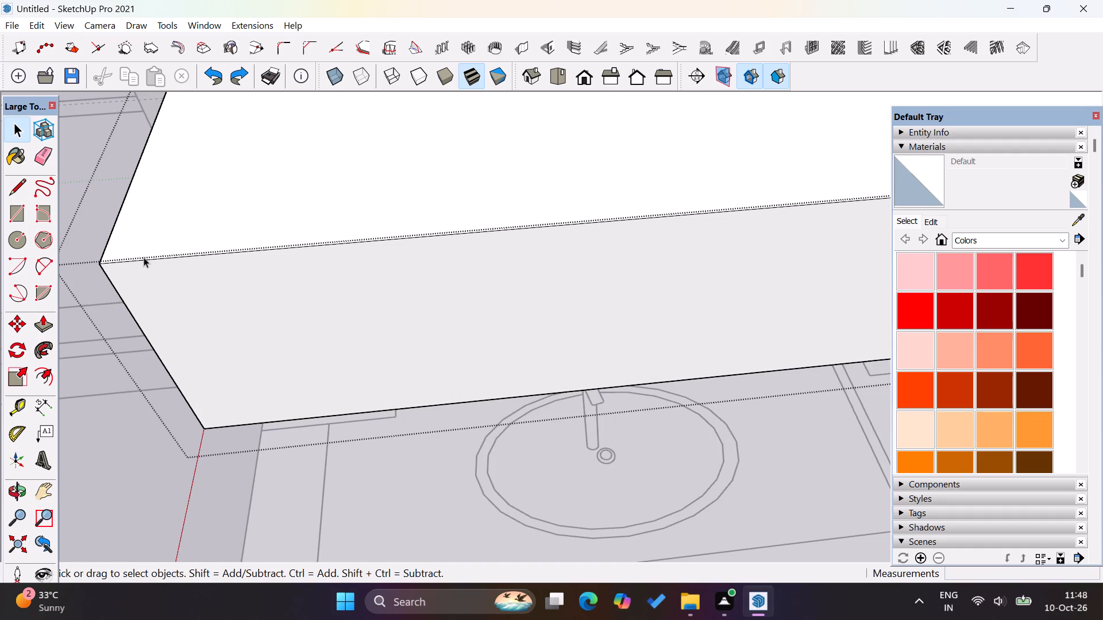
Copy the top edge of the washbasin counter's front face 0.6" downward inside the group.
{"action": "left_click", "coordinate": [144, 257]}
{"action": "left_click", "coordinate": [146, 259]}
{"action": "left_click", "coordinate": [21, 324]}
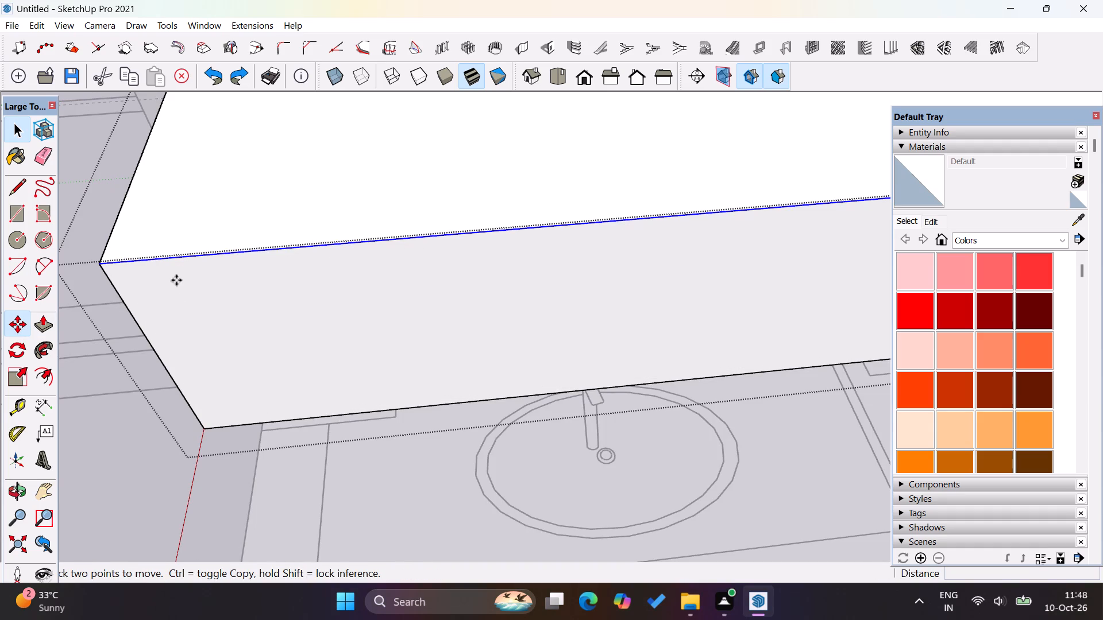
{"action": "left_click", "coordinate": [175, 260], "text": "ctrl"}
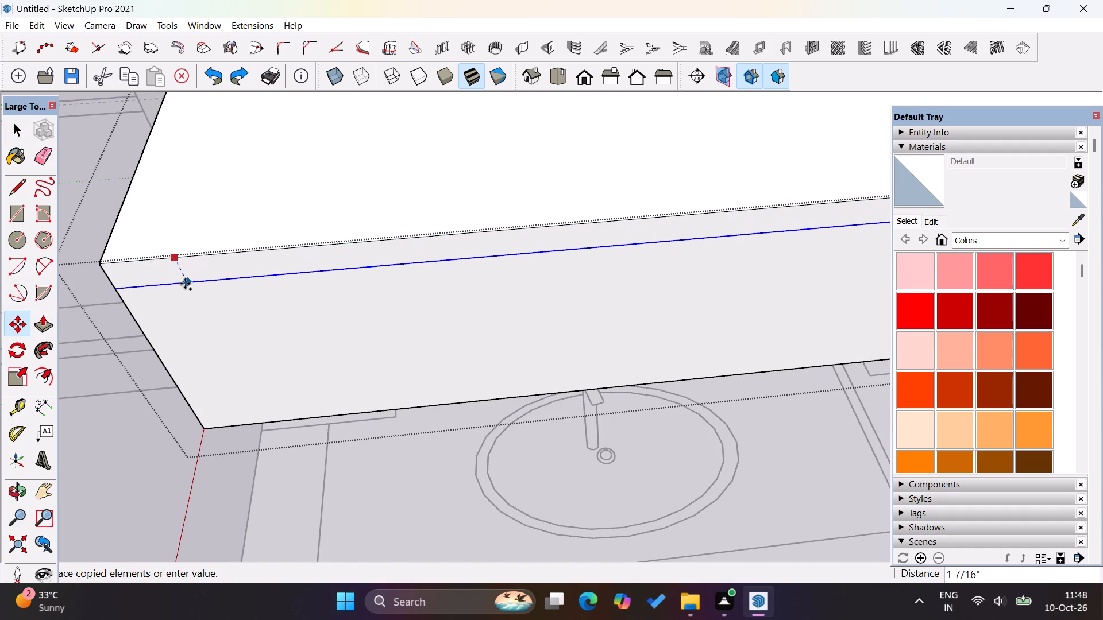
{"action": "type", "text": "0.6"}
{"action": "key", "text": "Return"}
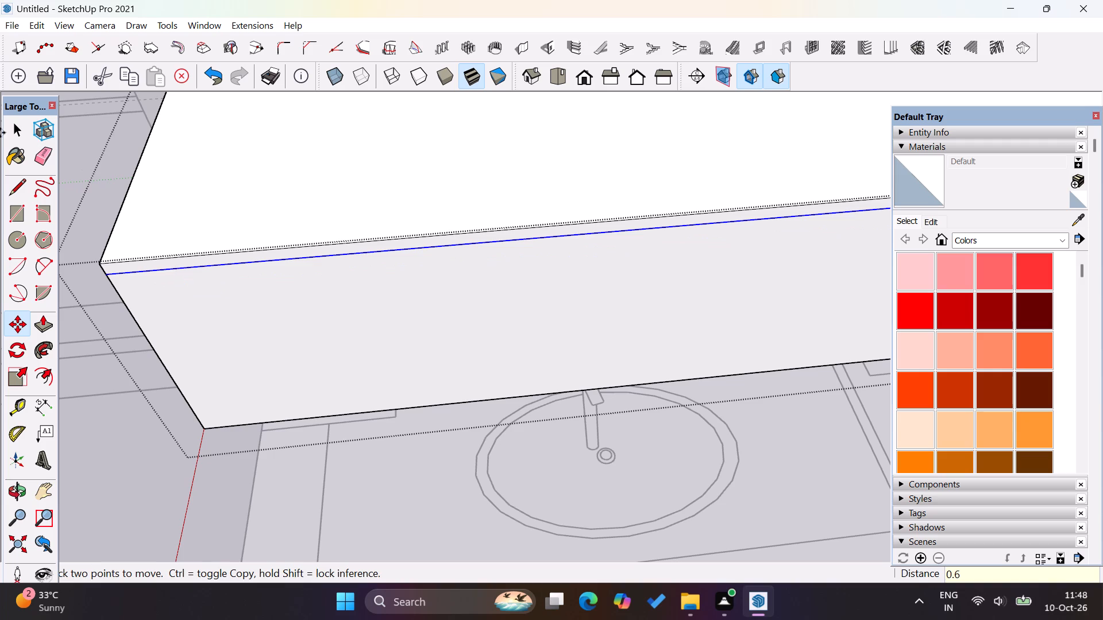
{"action": "left_click", "coordinate": [19, 135]}
{"action": "left_click", "coordinate": [82, 153]}
{"action": "scroll", "coordinate": [272, 363], "scroll_direction": "up", "scroll_amount": 2}
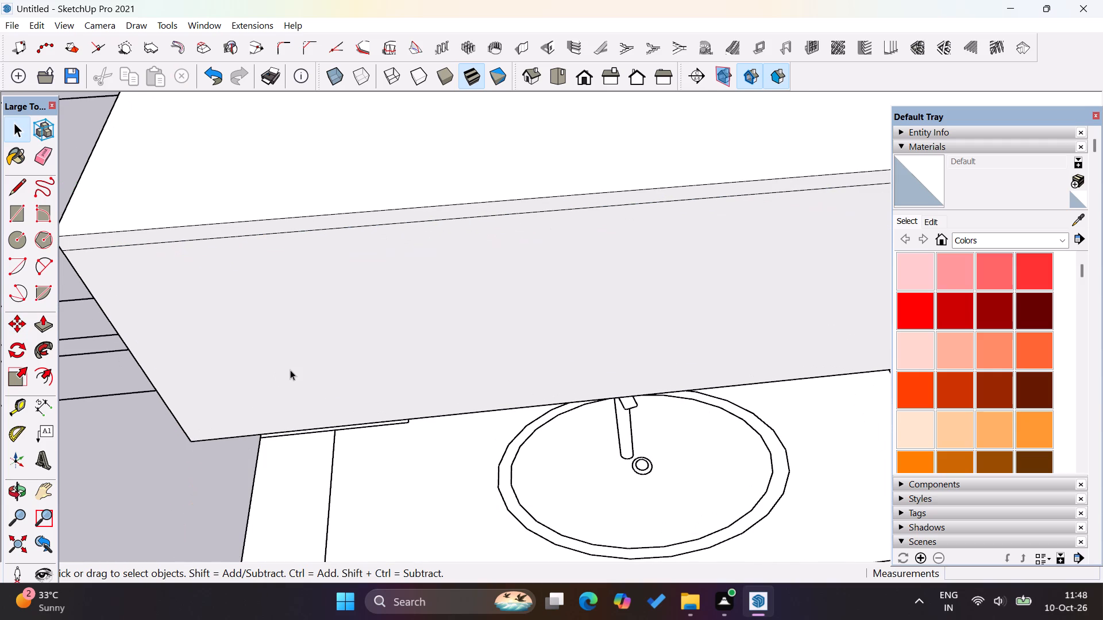
{"action": "left_click", "coordinate": [291, 369]}
{"action": "scroll", "coordinate": [396, 327], "scroll_direction": "down", "scroll_amount": 4}
{"action": "double_click", "coordinate": [342, 371]}
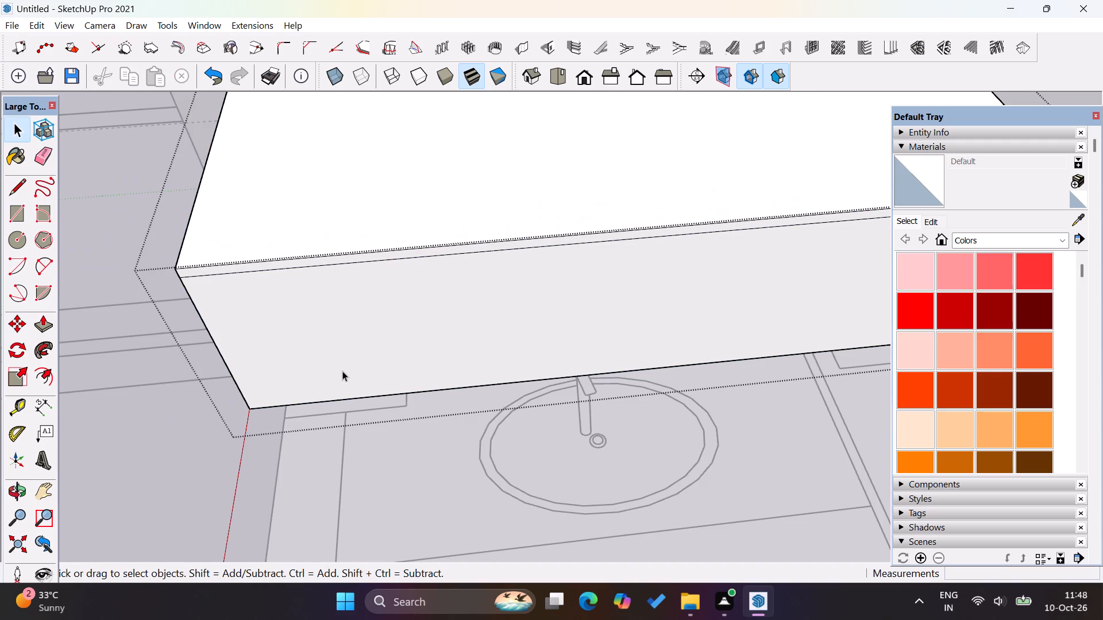
{"action": "left_click", "coordinate": [212, 441]}
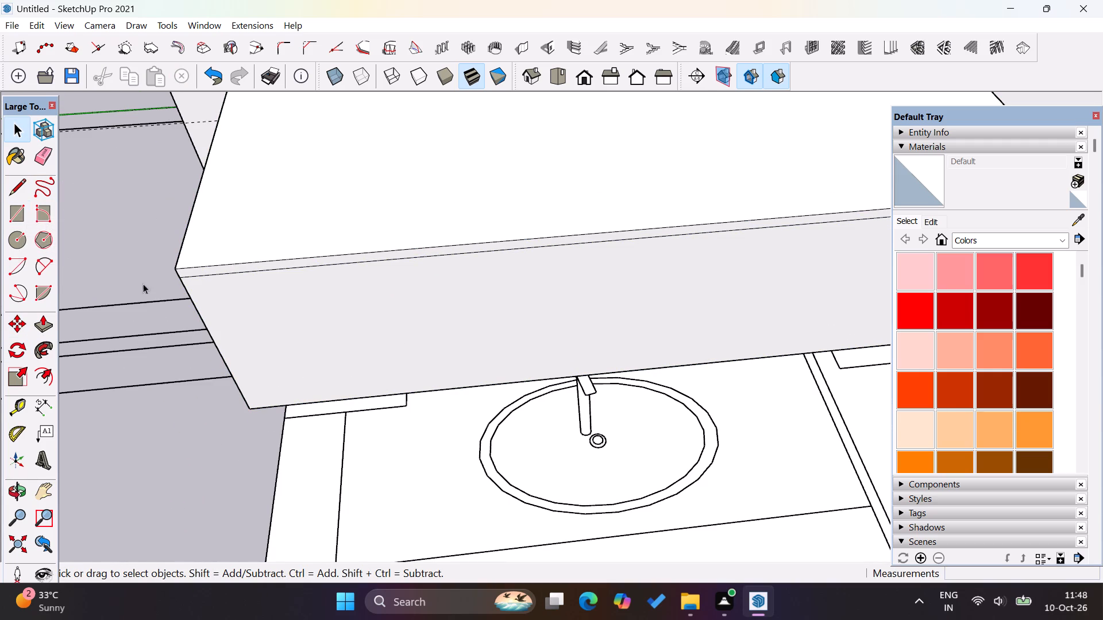
Outside the counter group, draw a line down the front face's left edge from the copied line to the bottom corner.
{"action": "left_click", "coordinate": [16, 187]}
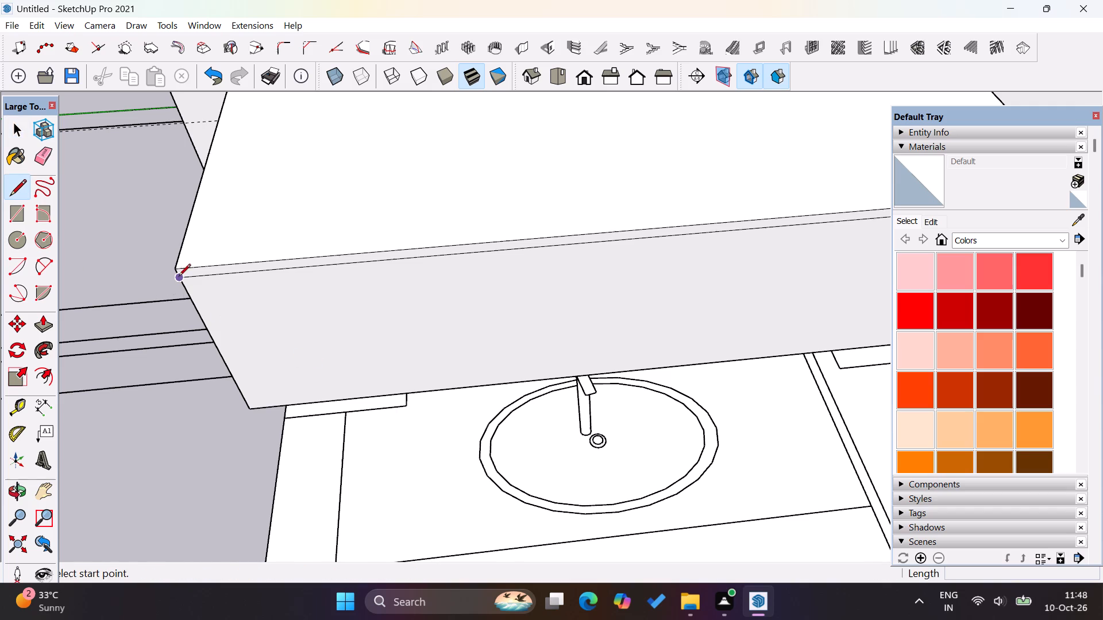
{"action": "left_click", "coordinate": [179, 277]}
{"action": "left_click", "coordinate": [252, 408]}
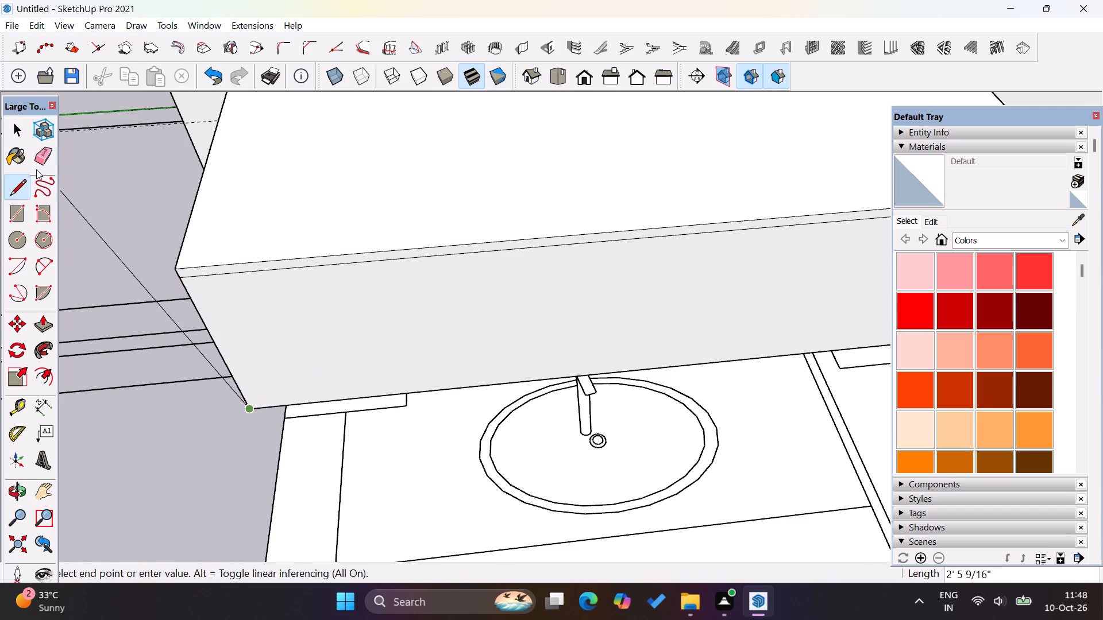
{"action": "left_click", "coordinate": [21, 130]}
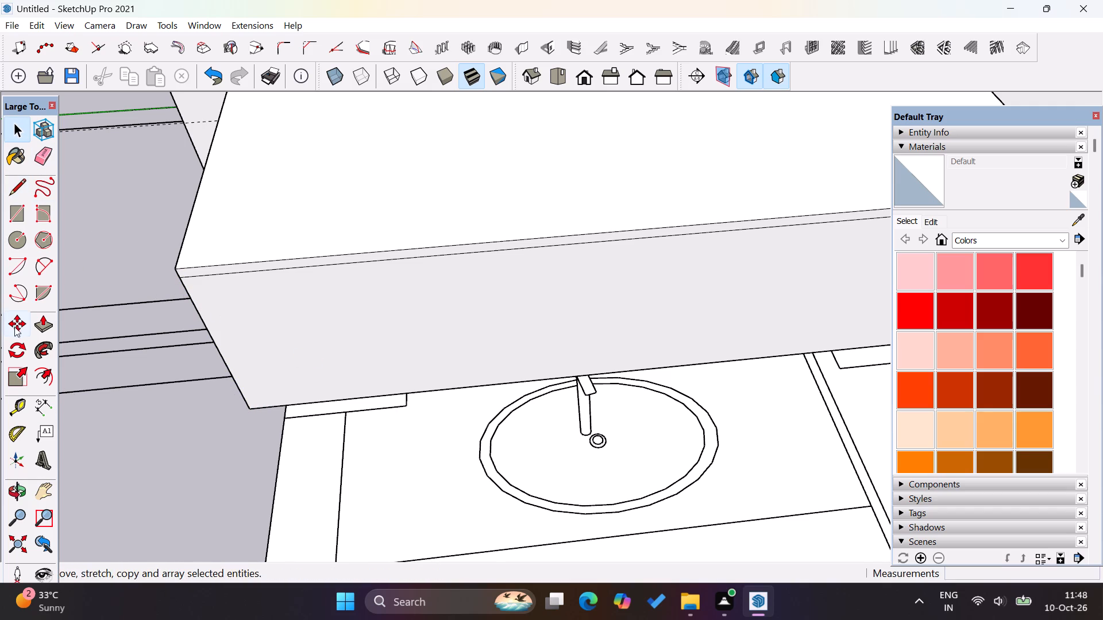
Copy the left-edge line 1" inward along the counter's front face.
{"action": "left_click", "coordinate": [16, 327]}
{"action": "left_click", "coordinate": [207, 322]}
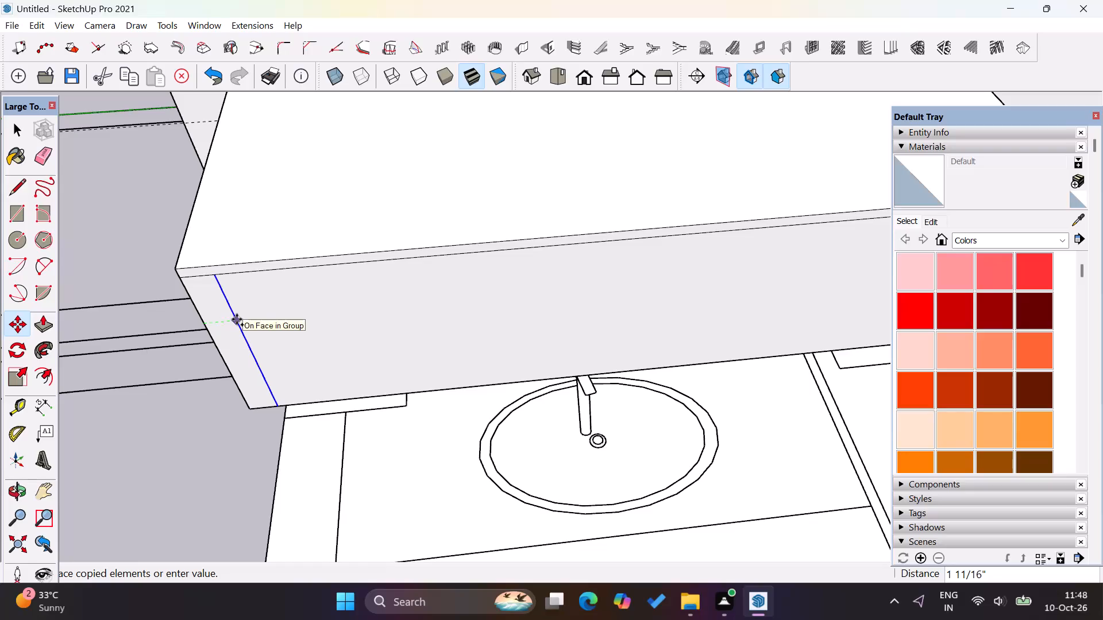
{"action": "key", "text": "1"}
{"action": "key", "text": "Return"}
{"action": "scroll", "coordinate": [219, 316], "scroll_direction": "up", "scroll_amount": 8}
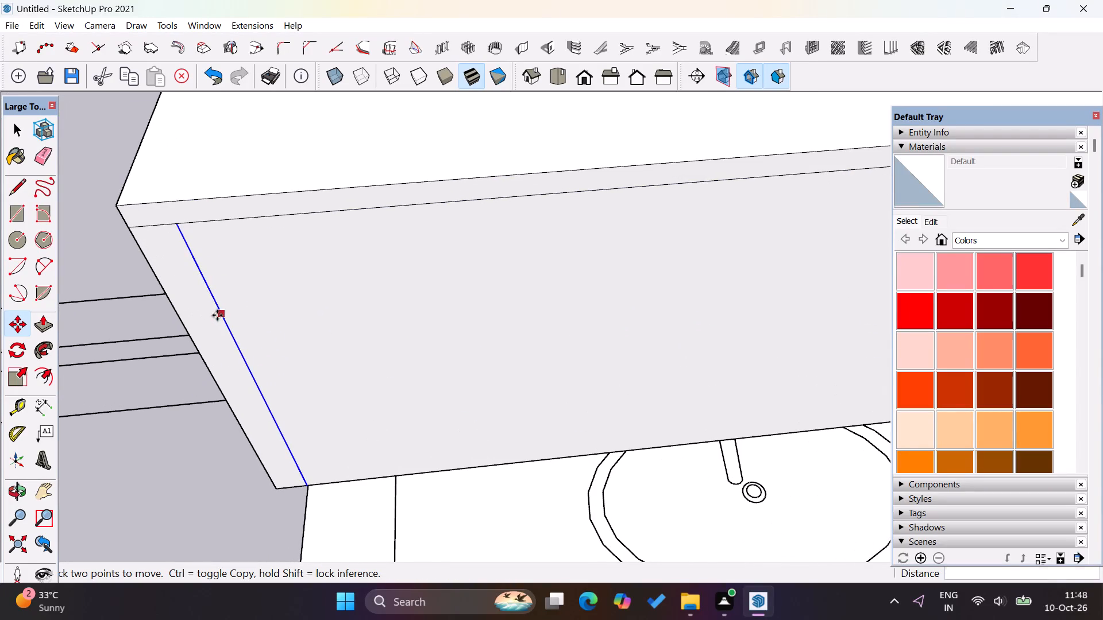
{"action": "left_click", "coordinate": [217, 315]}
{"action": "key", "text": "space"}
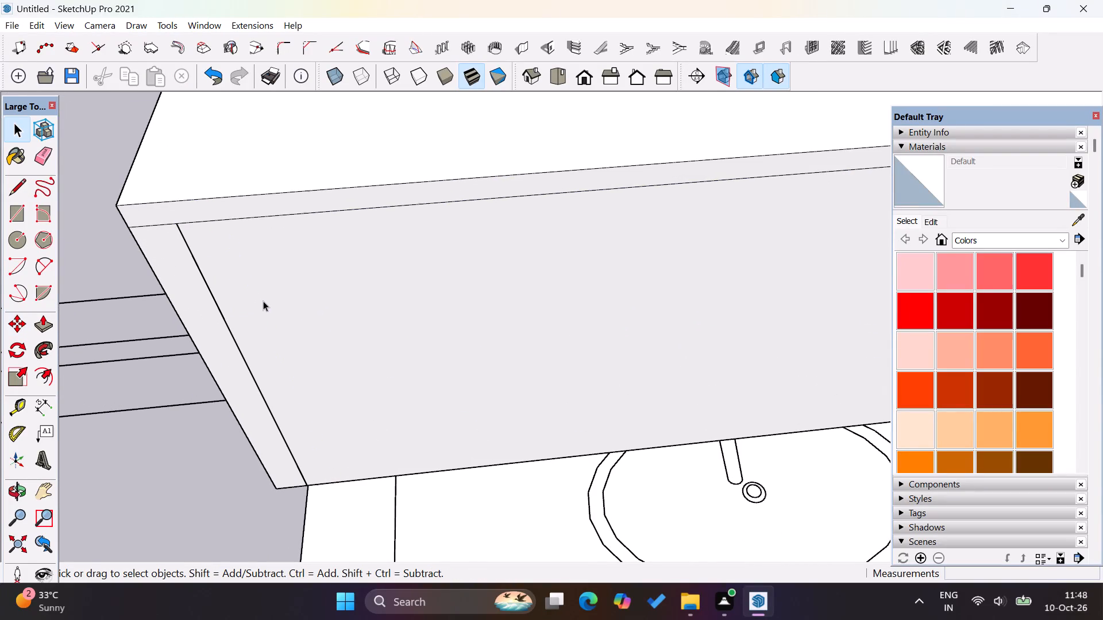
{"action": "key", "text": "Escape"}
{"action": "scroll", "coordinate": [340, 297], "scroll_direction": "down", "scroll_amount": 14}
{"action": "key", "text": "Escape"}
{"action": "key", "text": "Escape"}
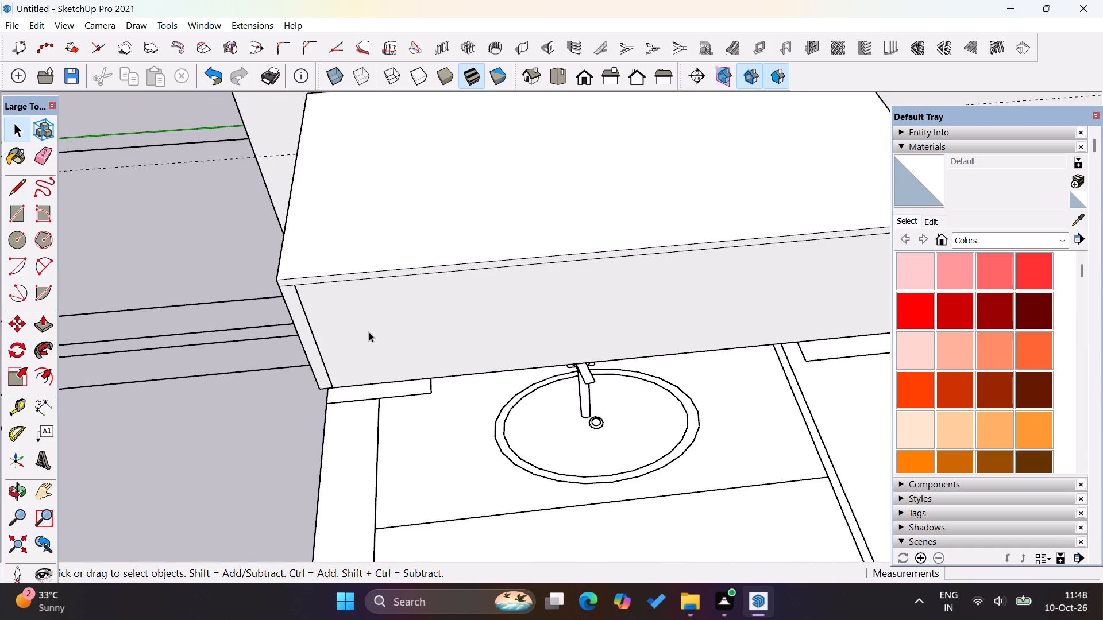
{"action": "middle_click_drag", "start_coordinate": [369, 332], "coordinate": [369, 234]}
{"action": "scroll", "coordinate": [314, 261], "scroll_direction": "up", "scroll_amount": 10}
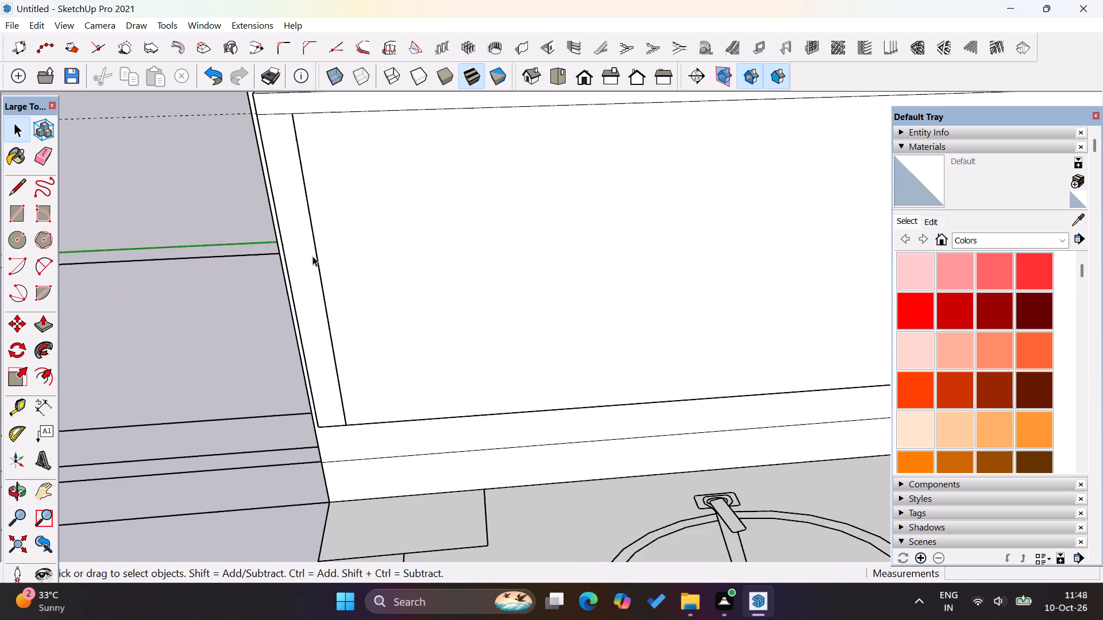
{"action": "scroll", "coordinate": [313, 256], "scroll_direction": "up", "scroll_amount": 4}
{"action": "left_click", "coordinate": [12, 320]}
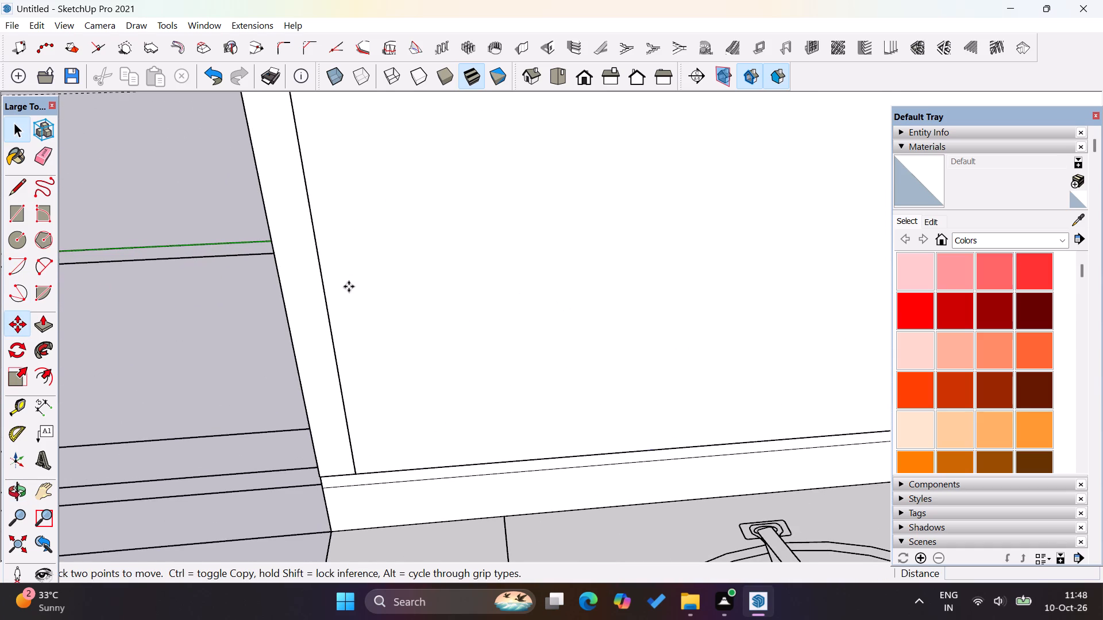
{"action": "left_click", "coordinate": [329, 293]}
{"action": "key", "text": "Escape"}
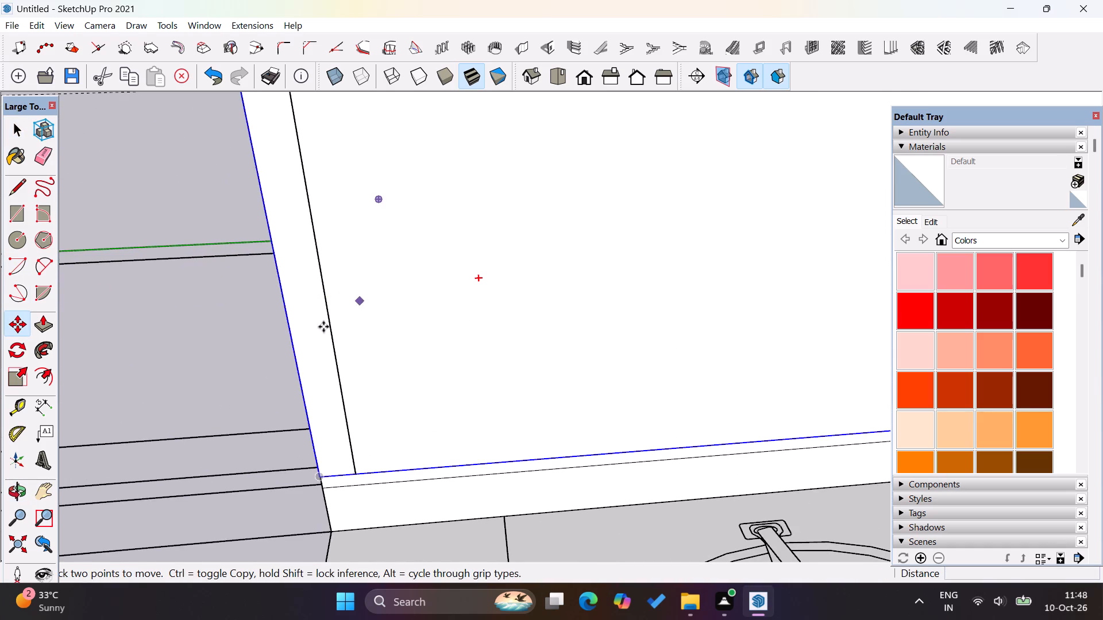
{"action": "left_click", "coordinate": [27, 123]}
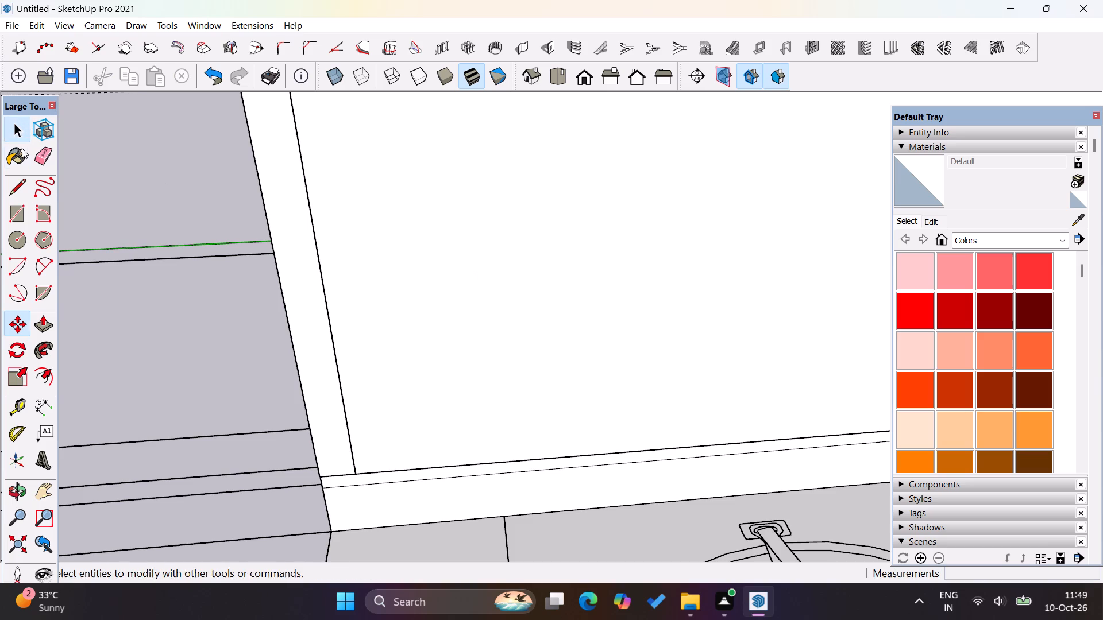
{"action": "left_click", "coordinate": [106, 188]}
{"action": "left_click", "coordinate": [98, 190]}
Copy the inner vertical line another 0.6" along the counter's front face to mark a gap.
{"action": "left_click", "coordinate": [311, 226]}
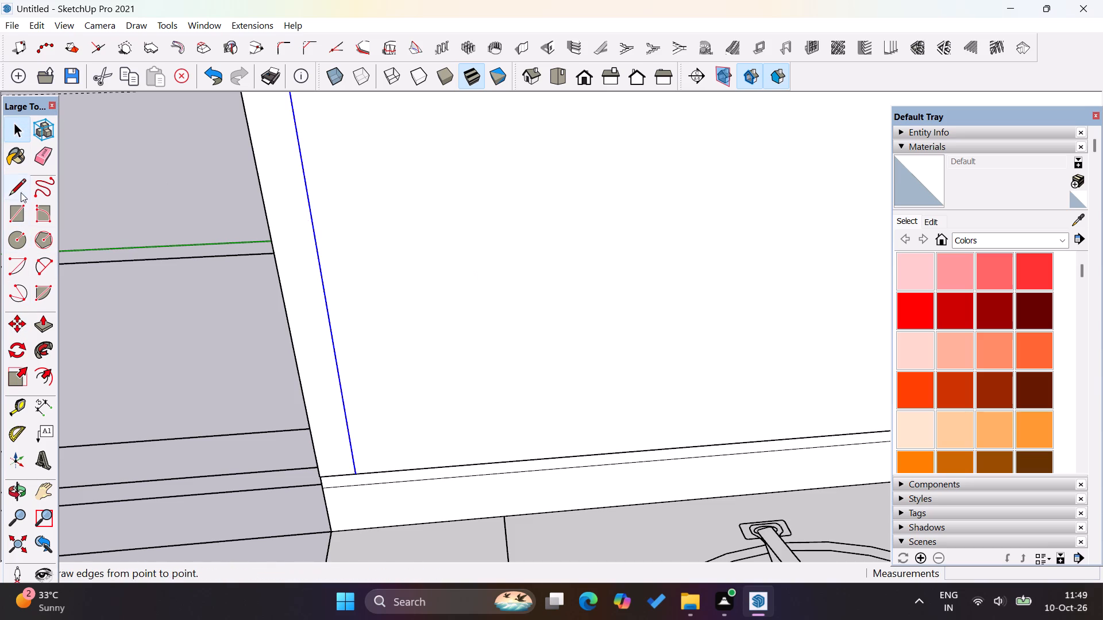
{"action": "left_click", "coordinate": [14, 323]}
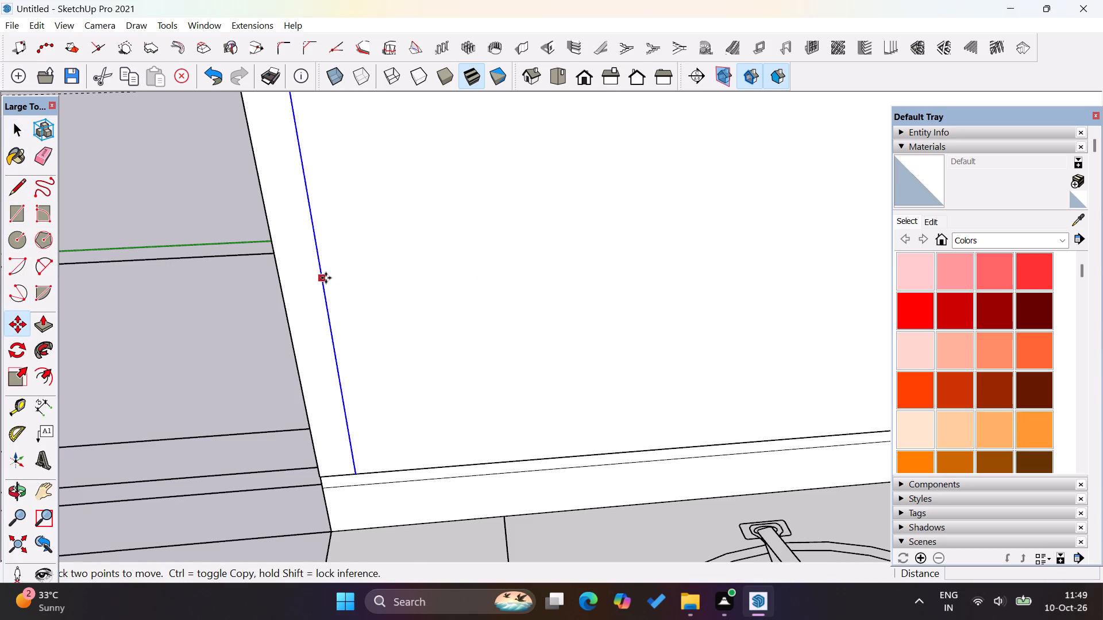
{"action": "left_click", "coordinate": [326, 278], "text": "ctrl"}
{"action": "type", "text": "0.6"}
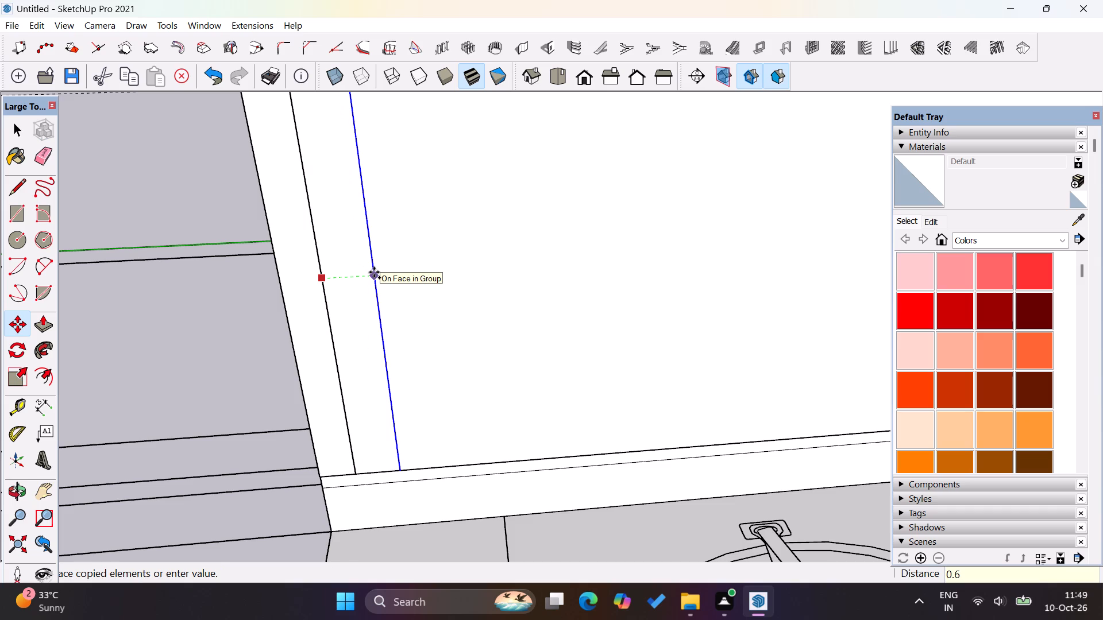
{"action": "key", "text": "Return"}
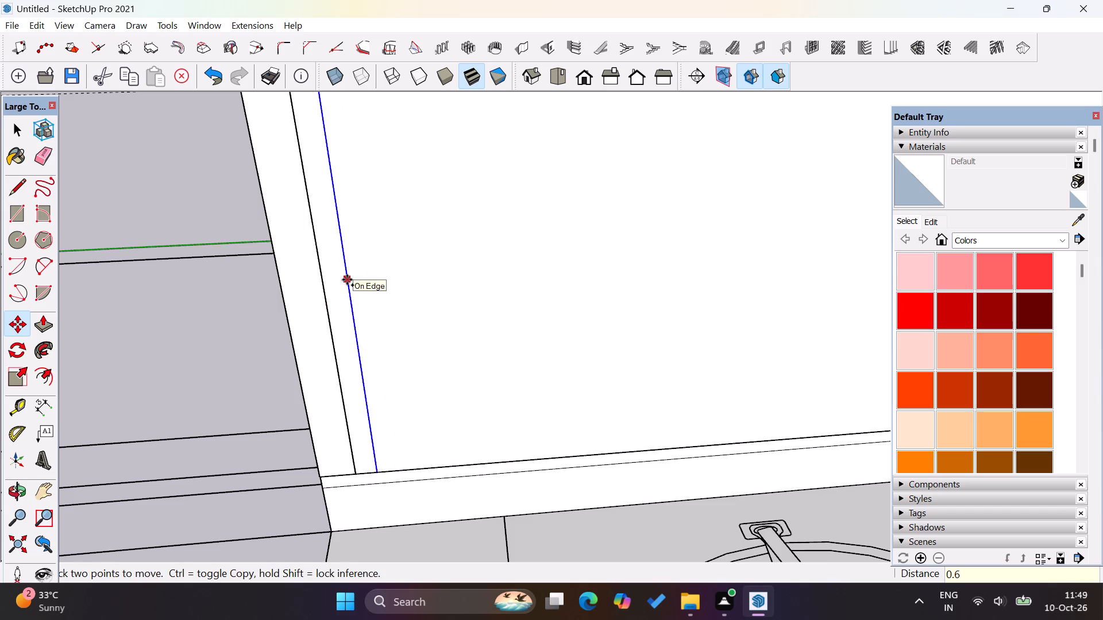
Copy the newest vertical line 1" further along the counter's front face to mark the second strip.
{"action": "left_click", "coordinate": [347, 280], "text": "ctrl"}
{"action": "key", "text": "1"}
{"action": "key", "text": "Return"}
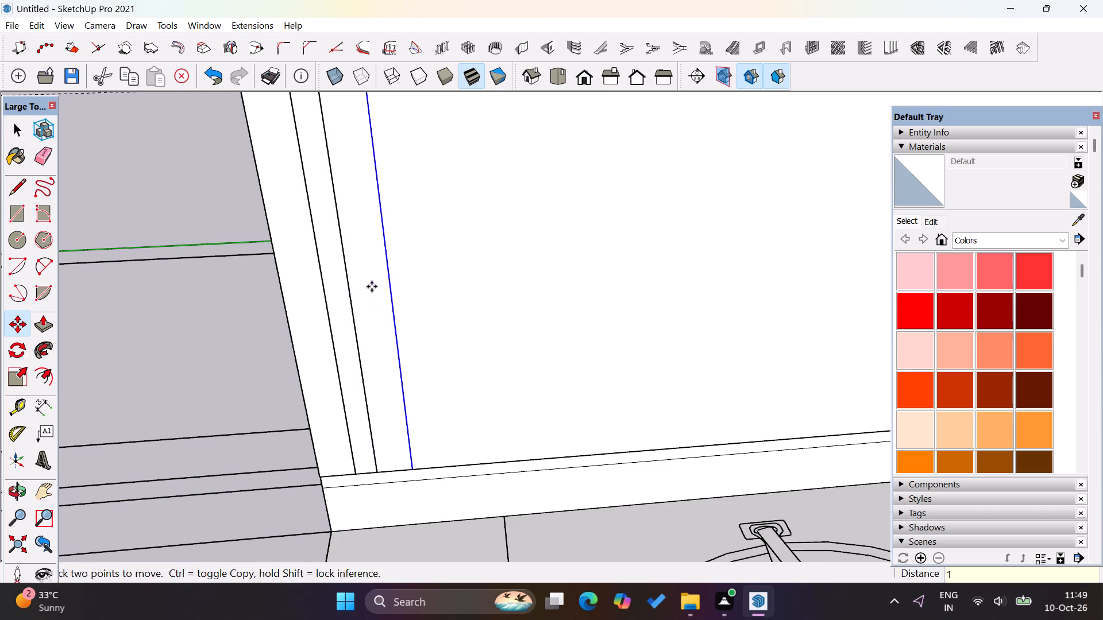
{"action": "key", "text": "Escape"}
{"action": "scroll", "coordinate": [346, 346], "scroll_direction": "down", "scroll_amount": 4}
{"action": "key", "text": "Escape"}
{"action": "scroll", "coordinate": [378, 405], "scroll_direction": "down", "scroll_amount": 5}
{"action": "scroll", "coordinate": [421, 447], "scroll_direction": "down", "scroll_amount": 2}
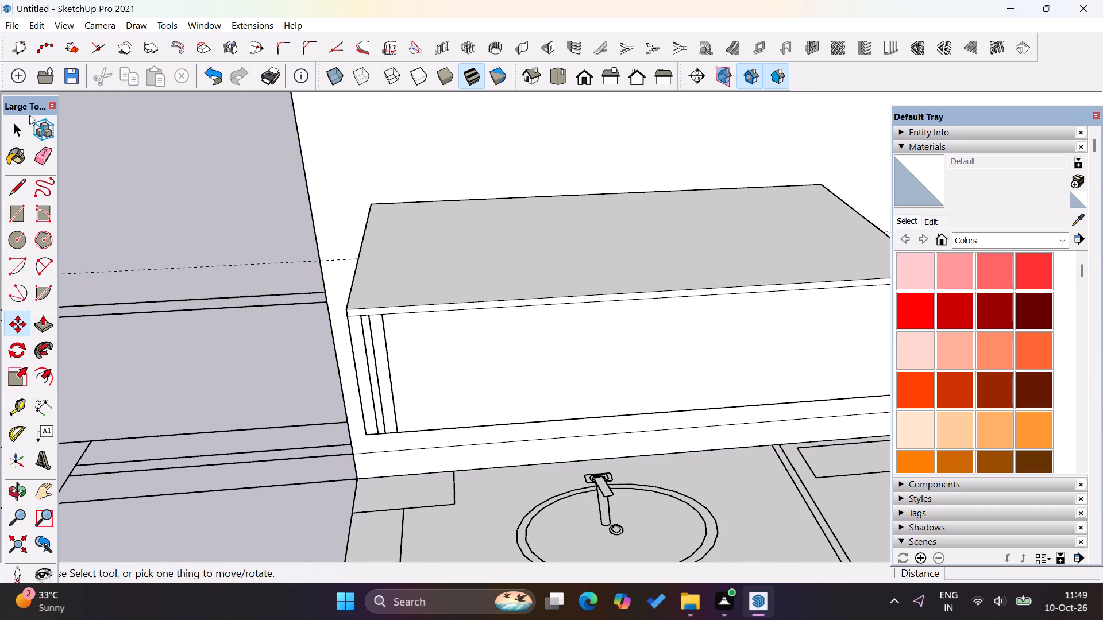
{"action": "left_click", "coordinate": [18, 129]}
{"action": "left_click", "coordinate": [146, 181]}
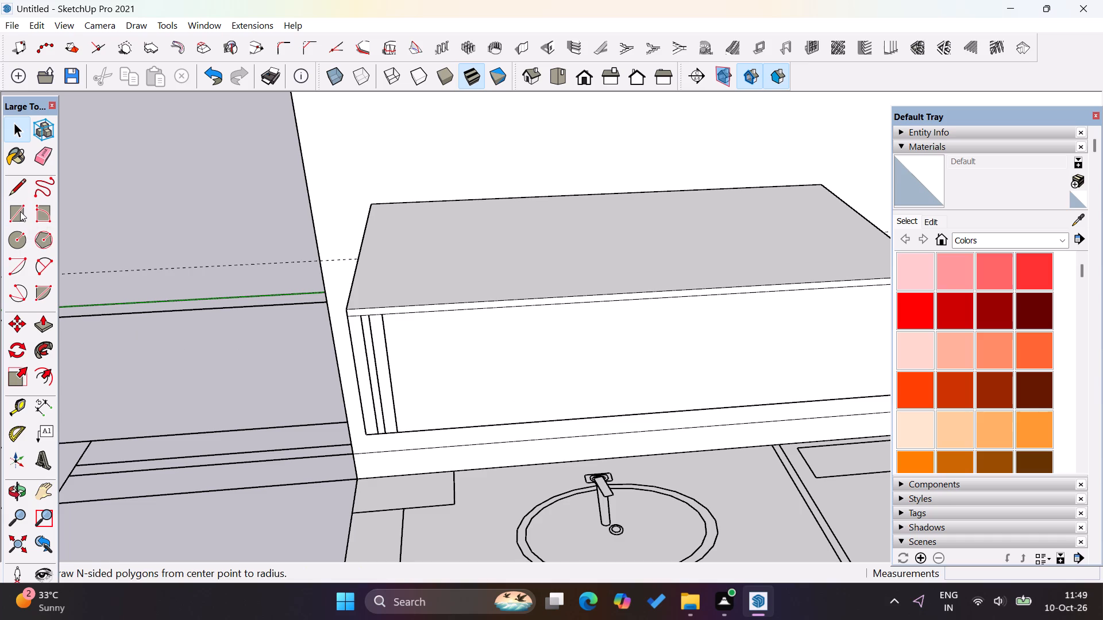
Draw a rectangle of about 11 3/8" by 1" over the front face's leftmost strip and pull it out 0.2".
{"action": "left_click", "coordinate": [19, 210]}
{"action": "scroll", "coordinate": [341, 332], "scroll_direction": "up", "scroll_amount": 4}
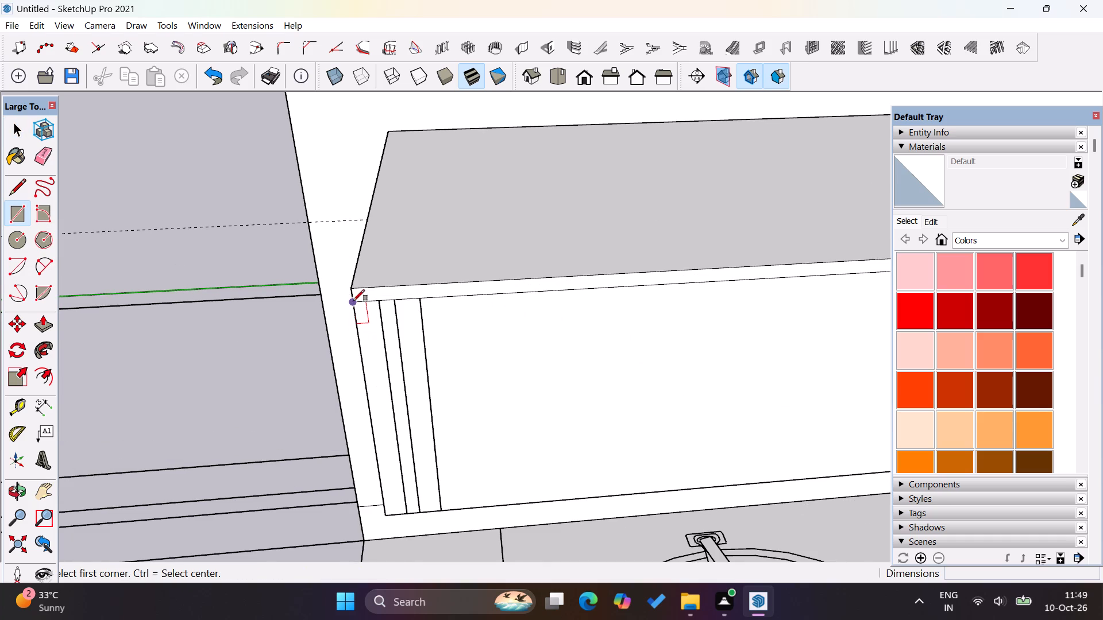
{"action": "left_click", "coordinate": [353, 301]}
{"action": "left_click", "coordinate": [408, 509]}
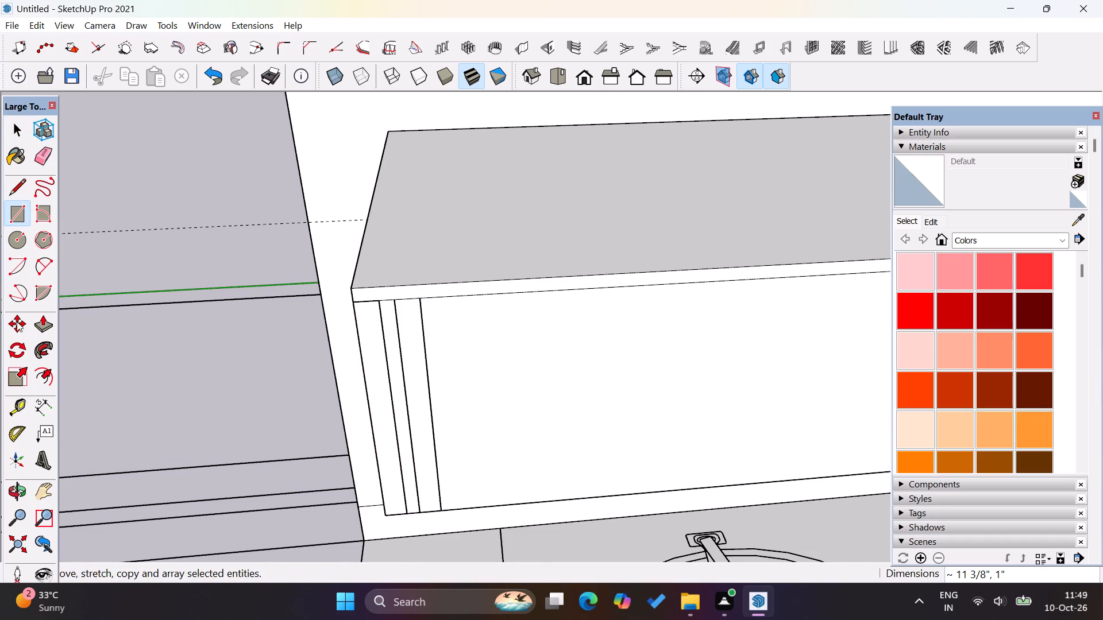
{"action": "left_click", "coordinate": [45, 330]}
{"action": "left_click", "coordinate": [376, 333]}
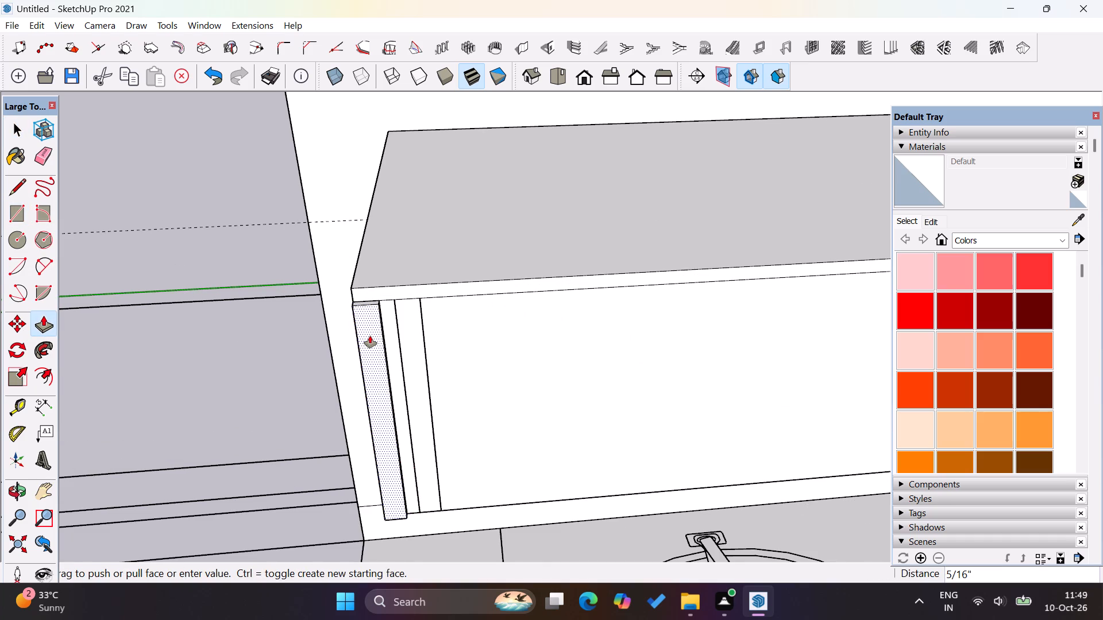
{"action": "type", "text": "0.2"}
{"action": "key", "text": "Return"}
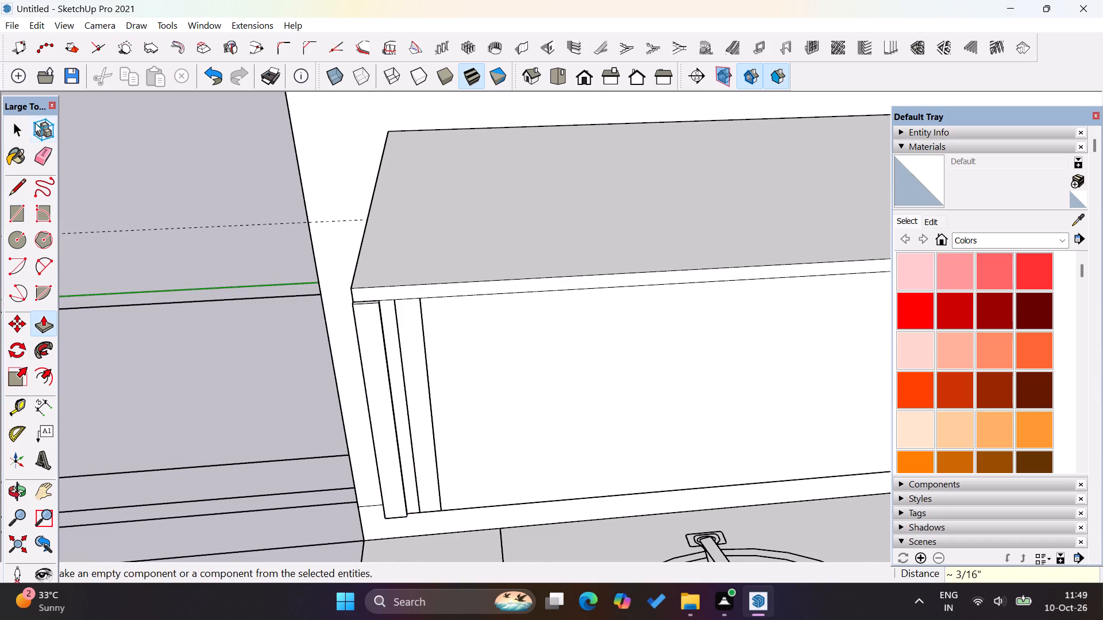
Group the raised strip on the leftmost part of the counter's front face.
{"action": "left_click", "coordinate": [22, 125]}
{"action": "left_click", "coordinate": [105, 148]}
{"action": "triple_click", "coordinate": [389, 405]}
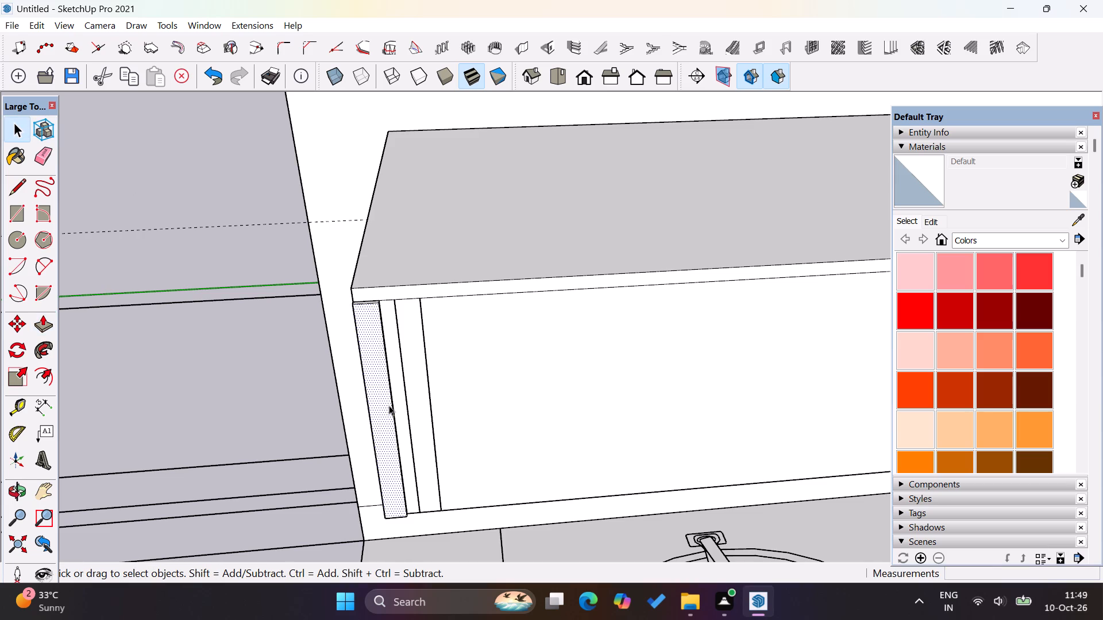
{"action": "right_click", "coordinate": [389, 407]}
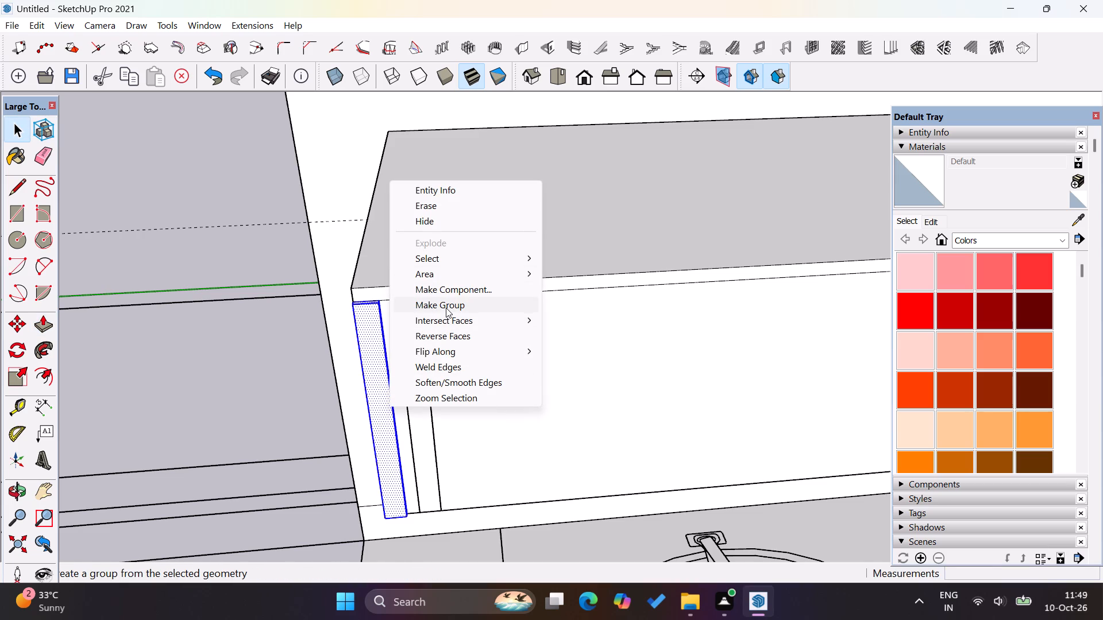
{"action": "left_click", "coordinate": [446, 308]}
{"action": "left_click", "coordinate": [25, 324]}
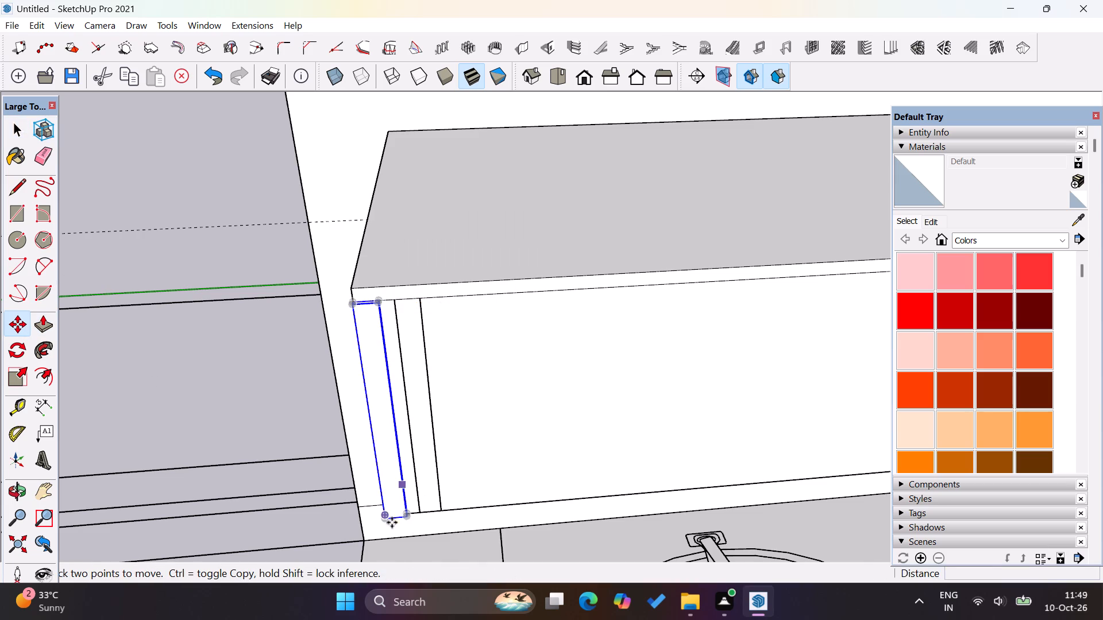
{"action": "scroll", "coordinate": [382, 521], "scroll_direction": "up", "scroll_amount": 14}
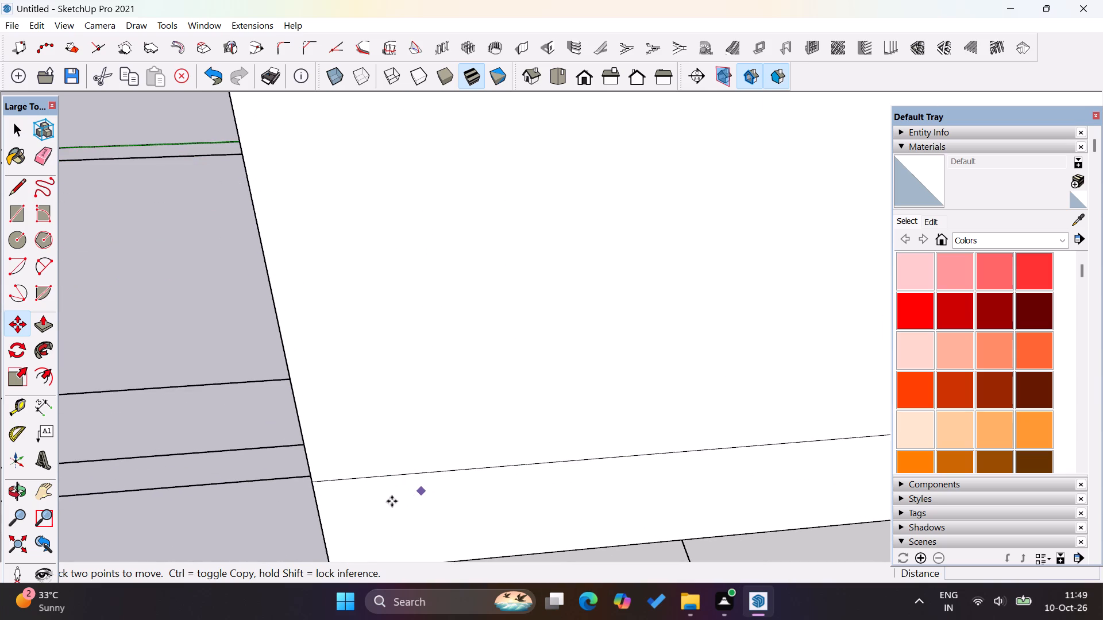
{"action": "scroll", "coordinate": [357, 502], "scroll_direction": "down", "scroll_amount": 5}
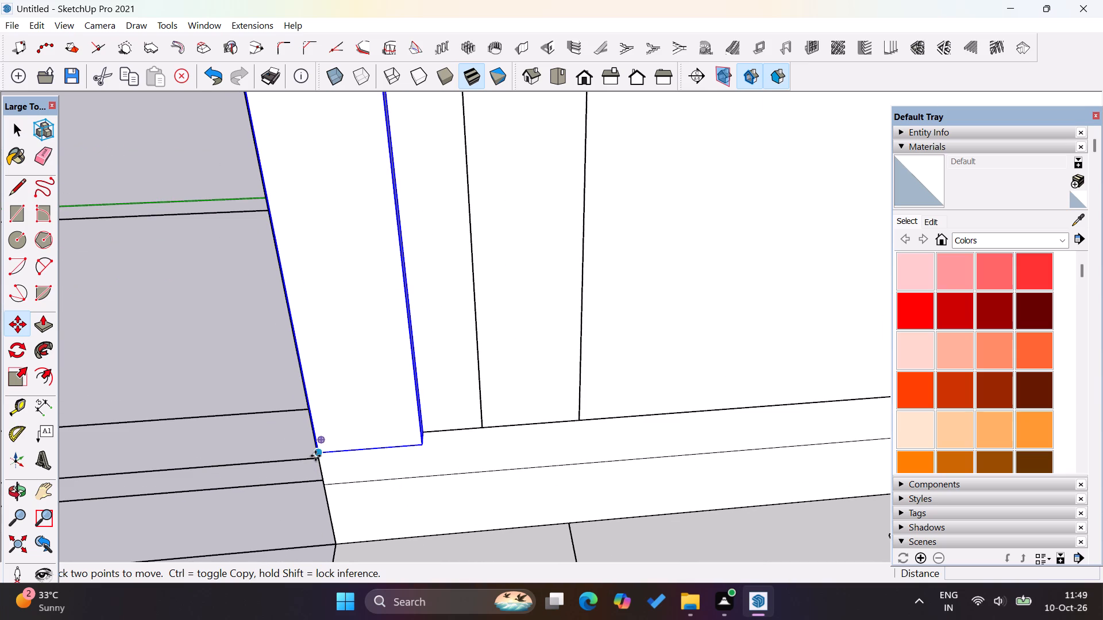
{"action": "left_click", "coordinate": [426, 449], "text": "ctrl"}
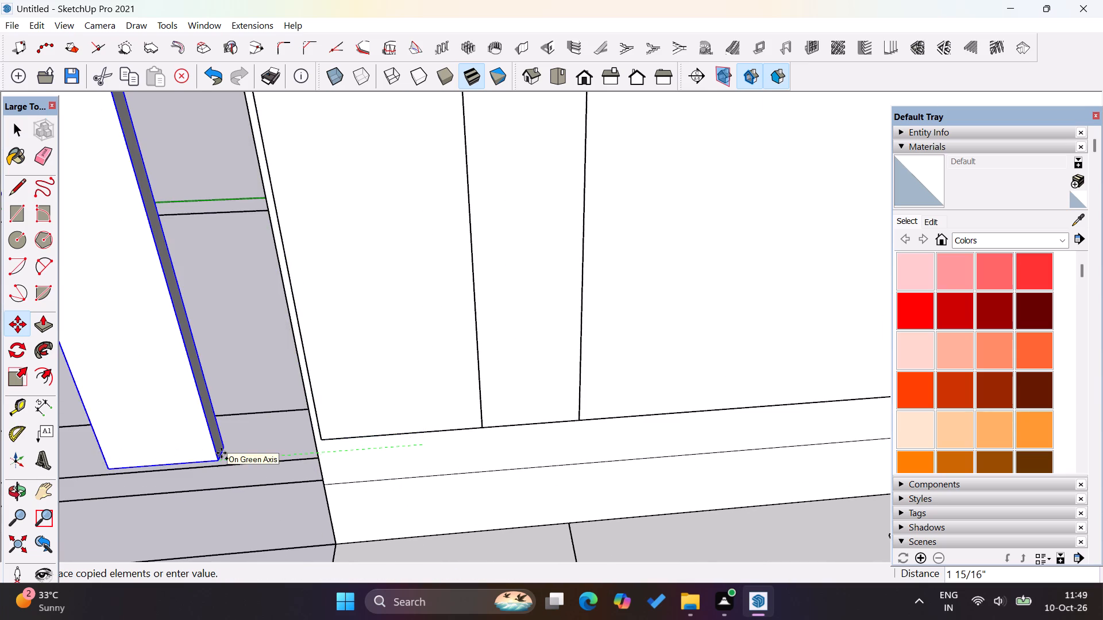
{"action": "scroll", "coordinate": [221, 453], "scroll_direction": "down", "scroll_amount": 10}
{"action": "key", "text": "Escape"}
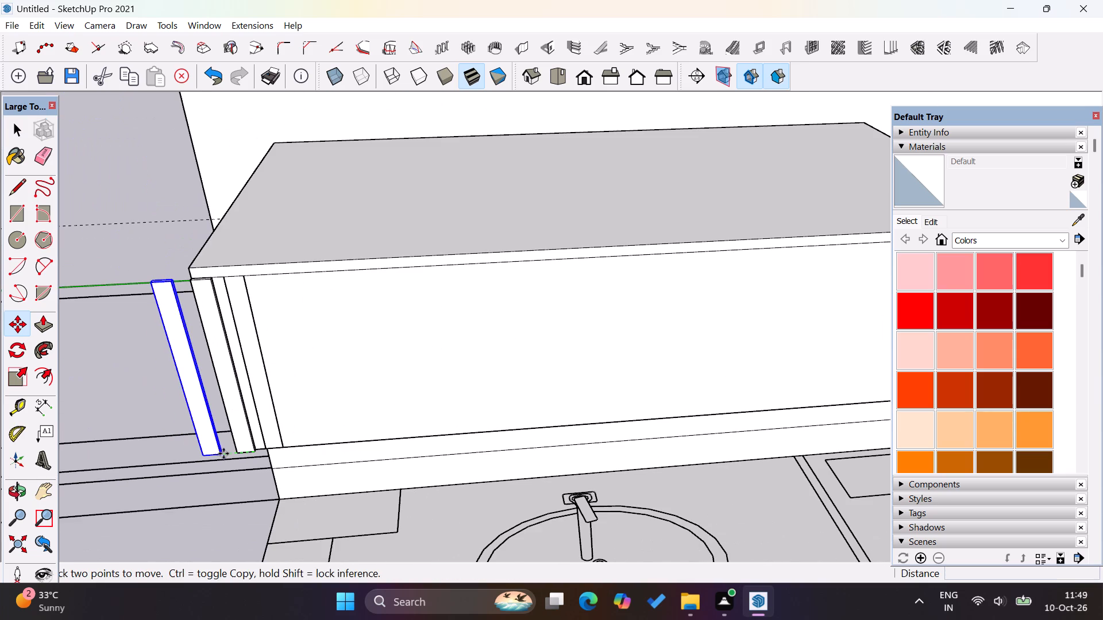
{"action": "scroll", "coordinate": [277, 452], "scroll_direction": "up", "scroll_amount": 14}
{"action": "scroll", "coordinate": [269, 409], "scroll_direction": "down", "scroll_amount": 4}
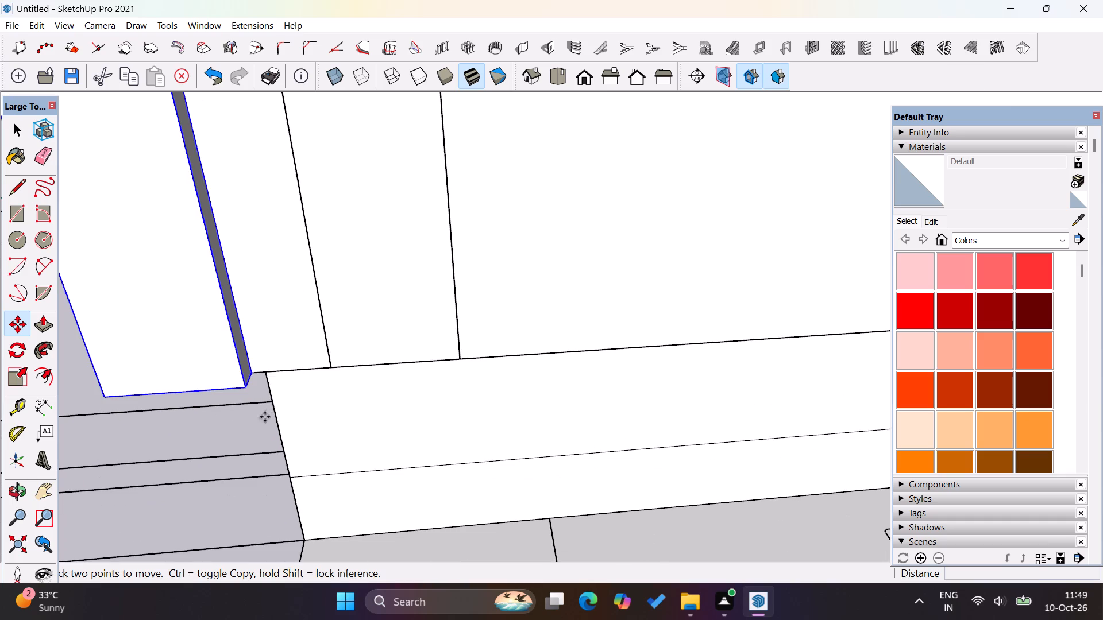
Erase the two vertical marking lines beside the grouped strip on the counter's front face.
{"action": "left_click", "coordinate": [17, 137]}
{"action": "left_click", "coordinate": [45, 150]}
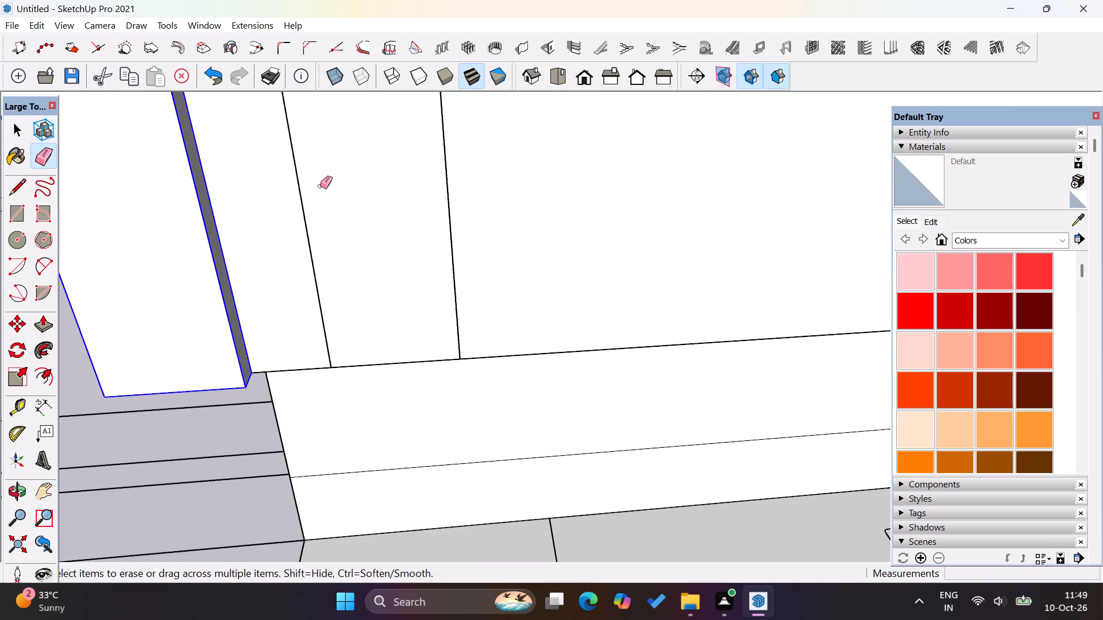
{"action": "left_click", "coordinate": [300, 187]}
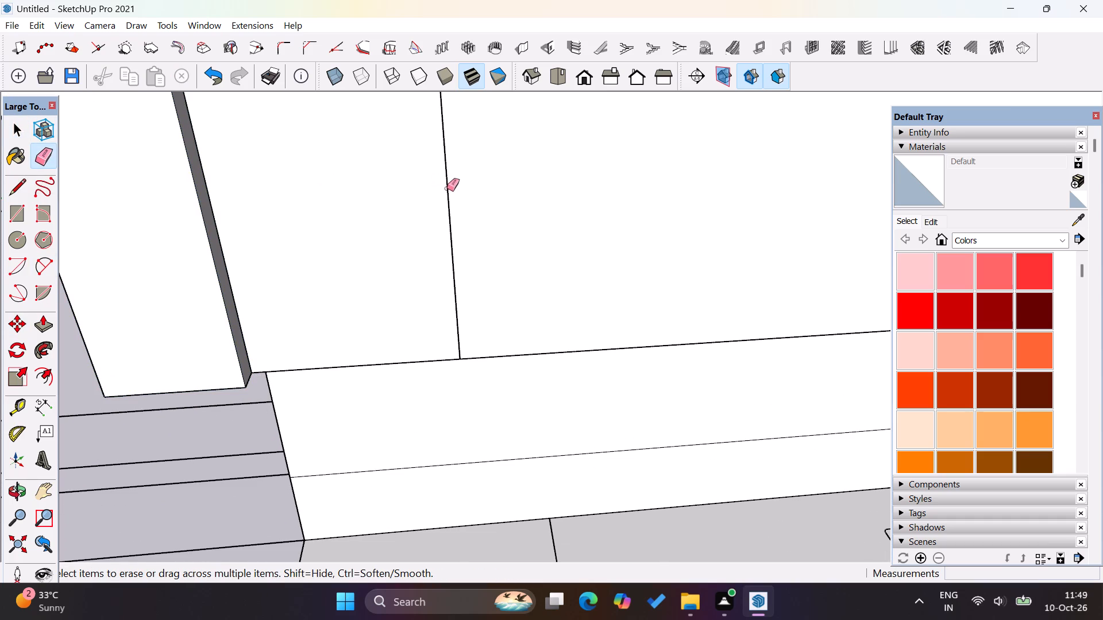
{"action": "left_click", "coordinate": [447, 188]}
Copy the grouped strip along the counter's front face to its opposite end, aligning it with the end edge.
{"action": "left_click", "coordinate": [17, 132]}
{"action": "left_click", "coordinate": [153, 243]}
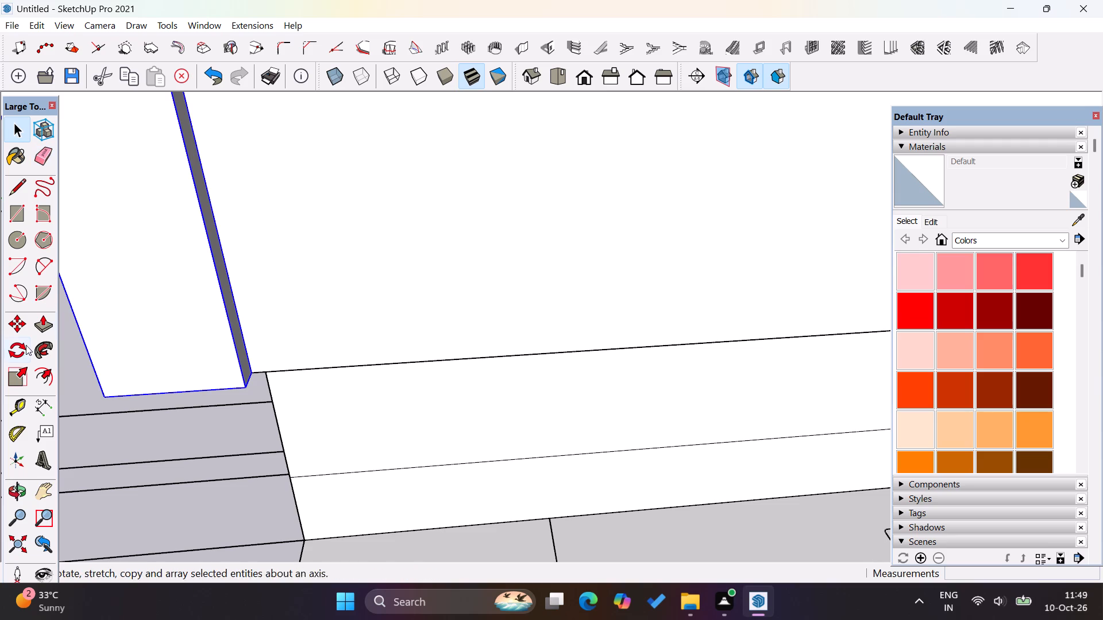
{"action": "left_click", "coordinate": [20, 319]}
{"action": "left_click", "coordinate": [254, 373], "text": "ctrl"}
{"action": "scroll", "coordinate": [200, 370], "scroll_direction": "down", "scroll_amount": 11}
{"action": "scroll", "coordinate": [163, 369], "scroll_direction": "down", "scroll_amount": 20}
{"action": "scroll", "coordinate": [163, 369], "scroll_direction": "down", "scroll_amount": 2}
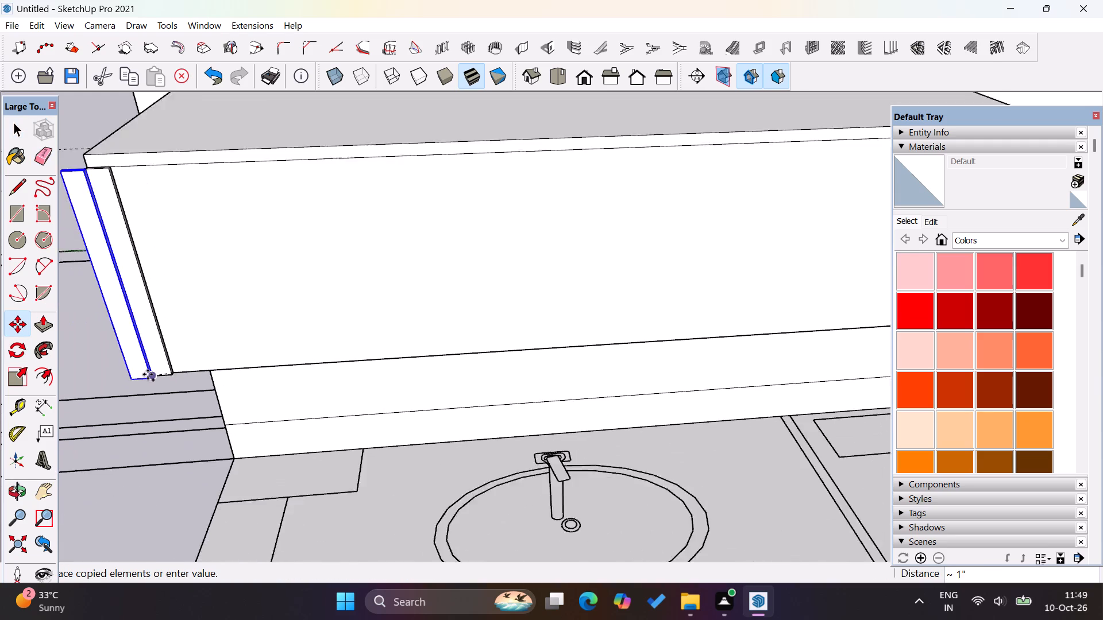
{"action": "scroll", "coordinate": [148, 374], "scroll_direction": "down", "scroll_amount": 8}
{"action": "scroll", "coordinate": [503, 350], "scroll_direction": "up", "scroll_amount": 5}
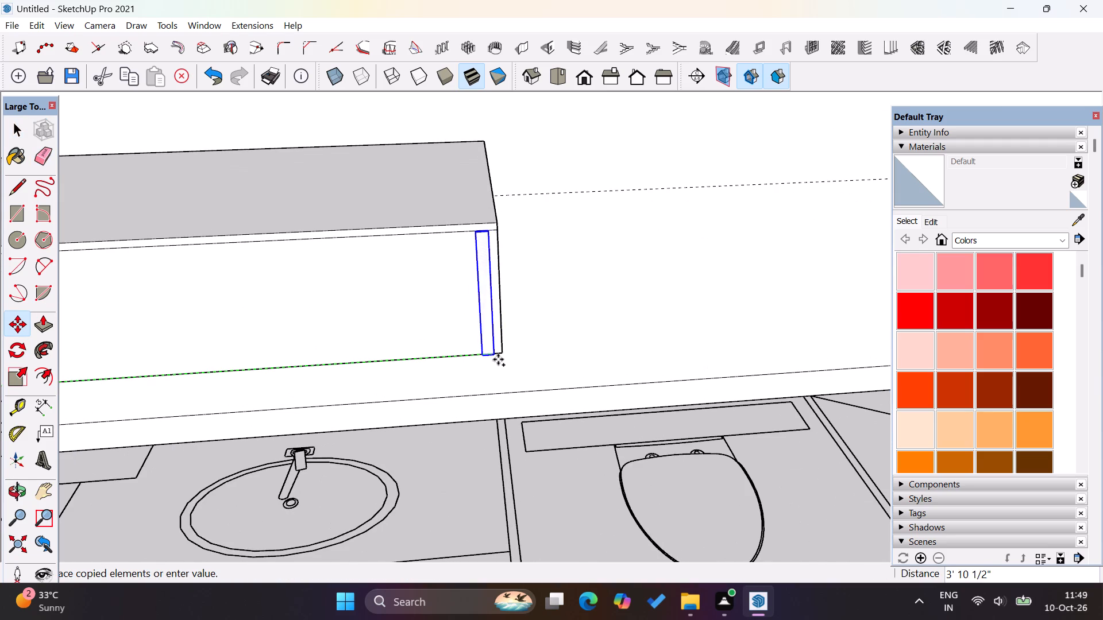
{"action": "left_click", "coordinate": [505, 357]}
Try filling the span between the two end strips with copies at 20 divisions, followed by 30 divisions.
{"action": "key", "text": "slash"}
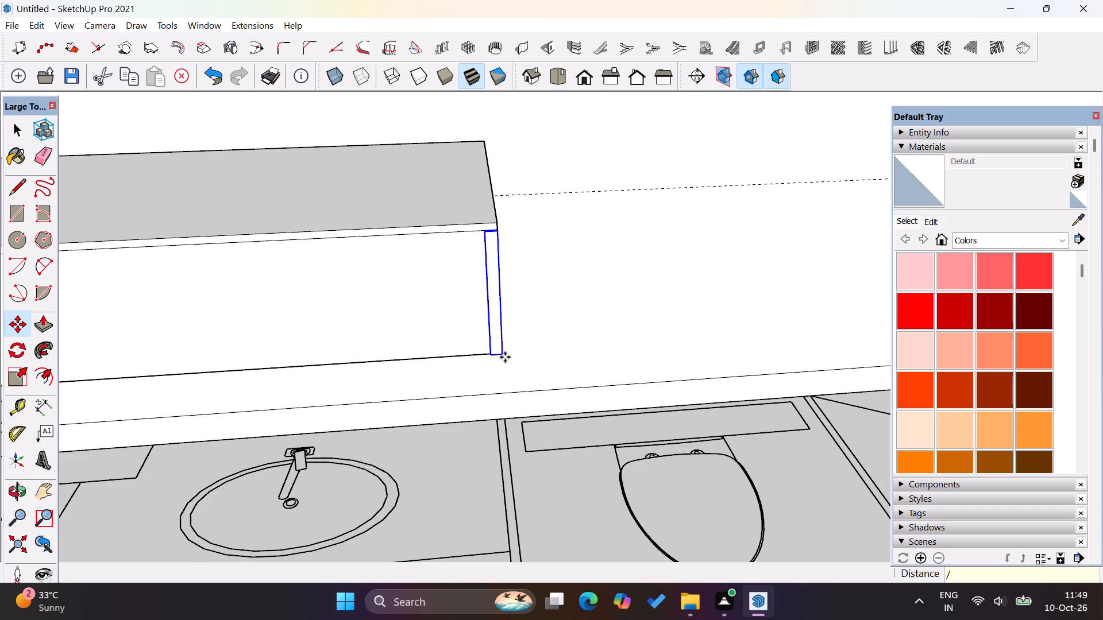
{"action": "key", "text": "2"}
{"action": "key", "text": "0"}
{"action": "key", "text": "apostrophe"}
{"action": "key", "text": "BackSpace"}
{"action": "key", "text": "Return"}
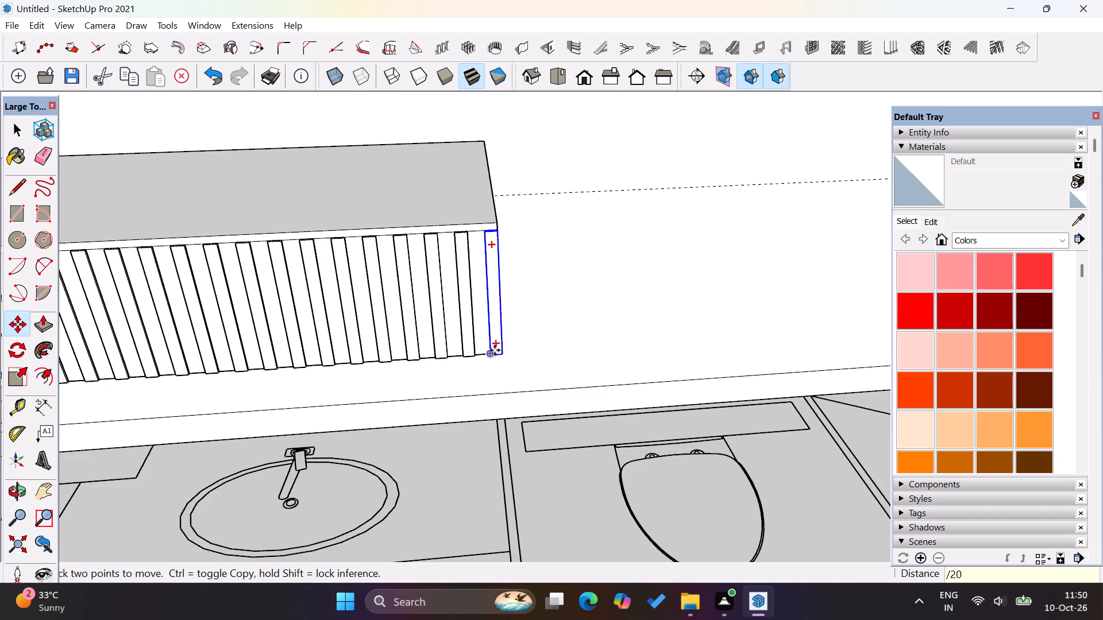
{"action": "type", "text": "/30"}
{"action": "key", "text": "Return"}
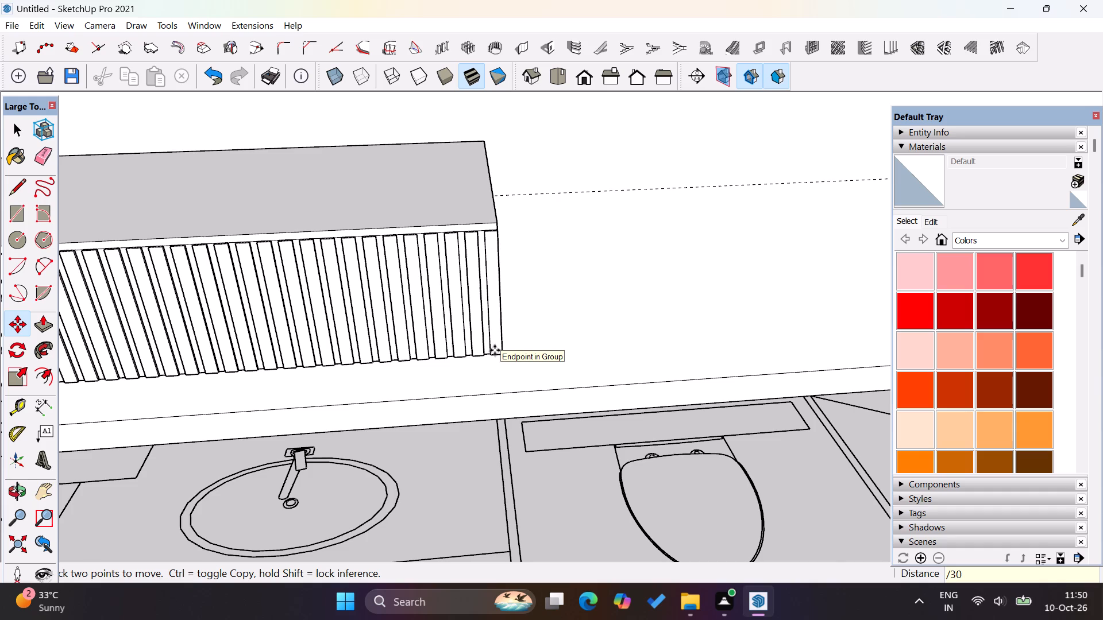
Set the strip array between the two ends of the counter front to 40 equal divisions.
{"action": "scroll", "coordinate": [524, 328], "scroll_direction": "down", "scroll_amount": 5}
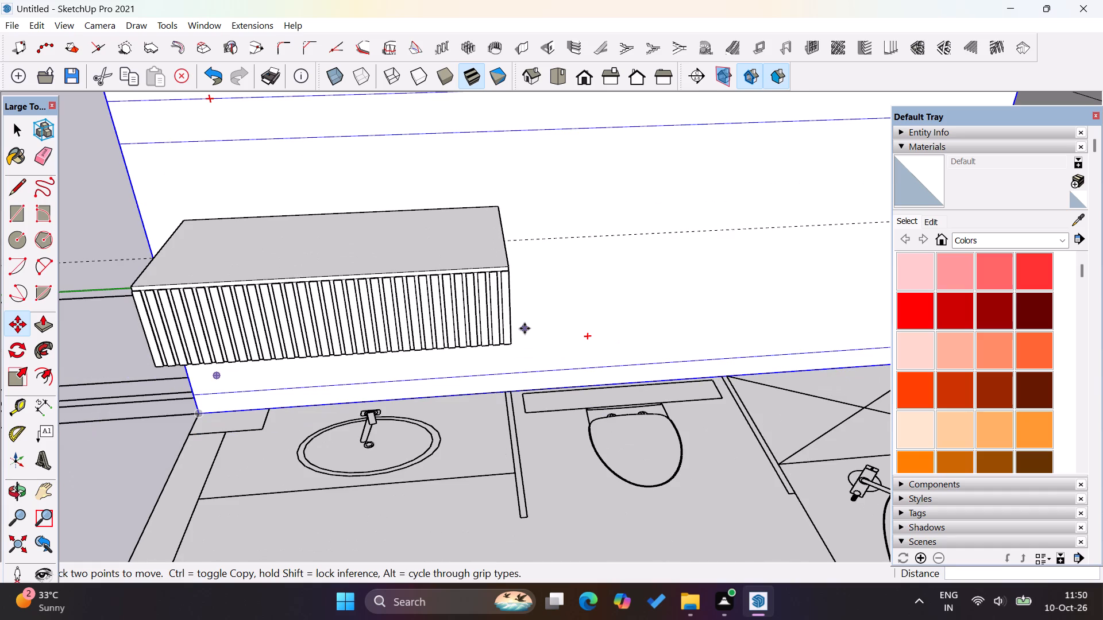
{"action": "type", "text": "/40"}
{"action": "key", "text": "Return"}
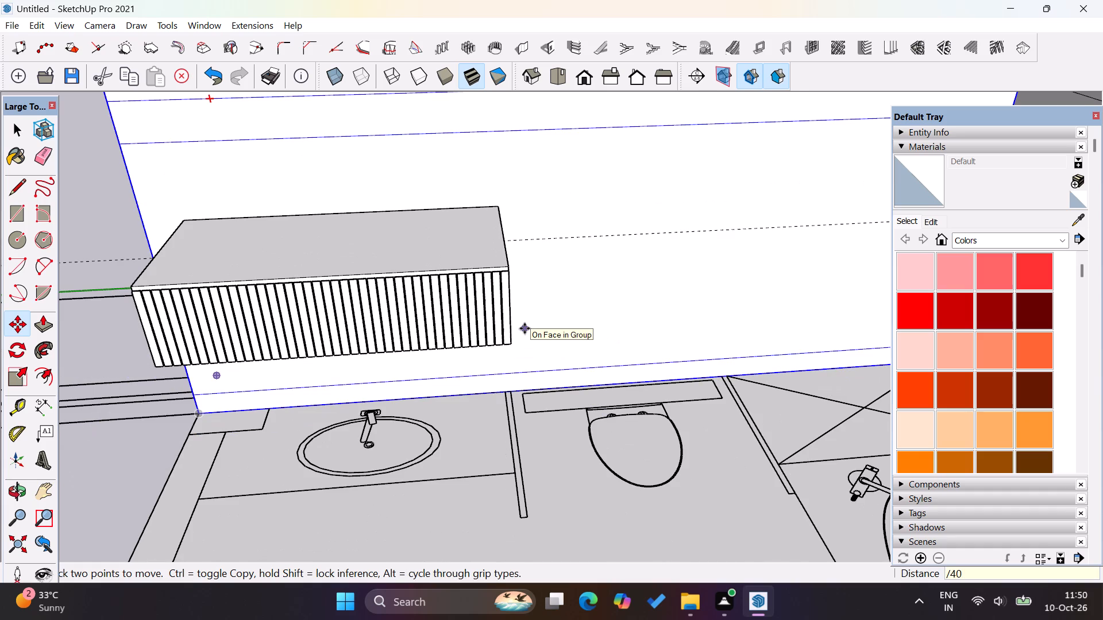
Examine the strip spacing on the counter front and the counter's place within the whole bathroom.
{"action": "scroll", "coordinate": [497, 310], "scroll_direction": "up", "scroll_amount": 15}
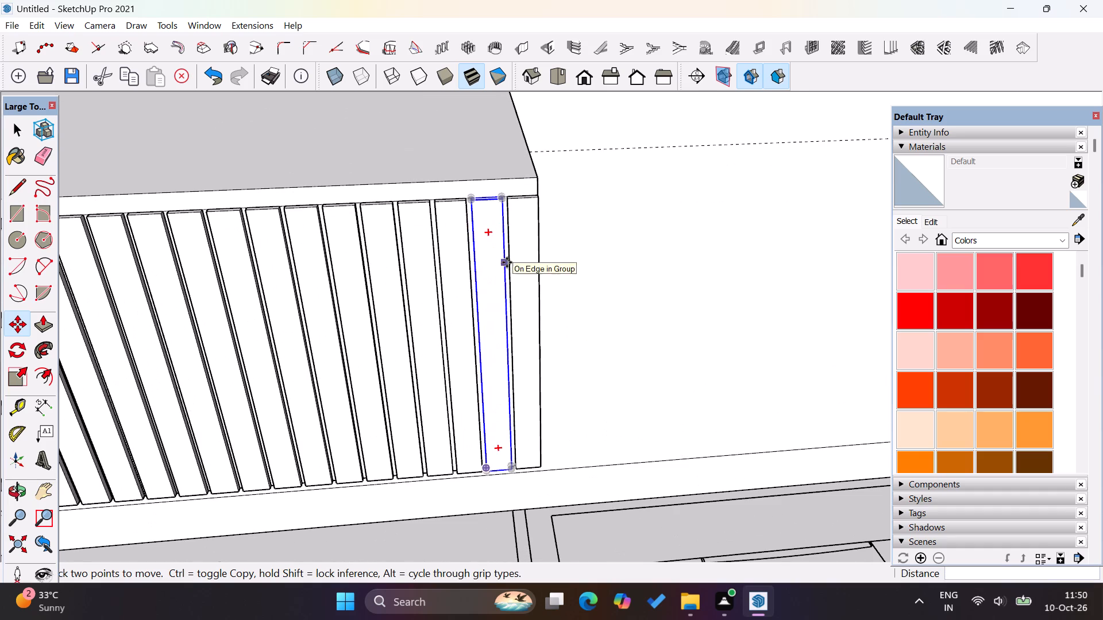
{"action": "left_click", "coordinate": [27, 126]}
{"action": "scroll", "coordinate": [450, 239], "scroll_direction": "down", "scroll_amount": 10}
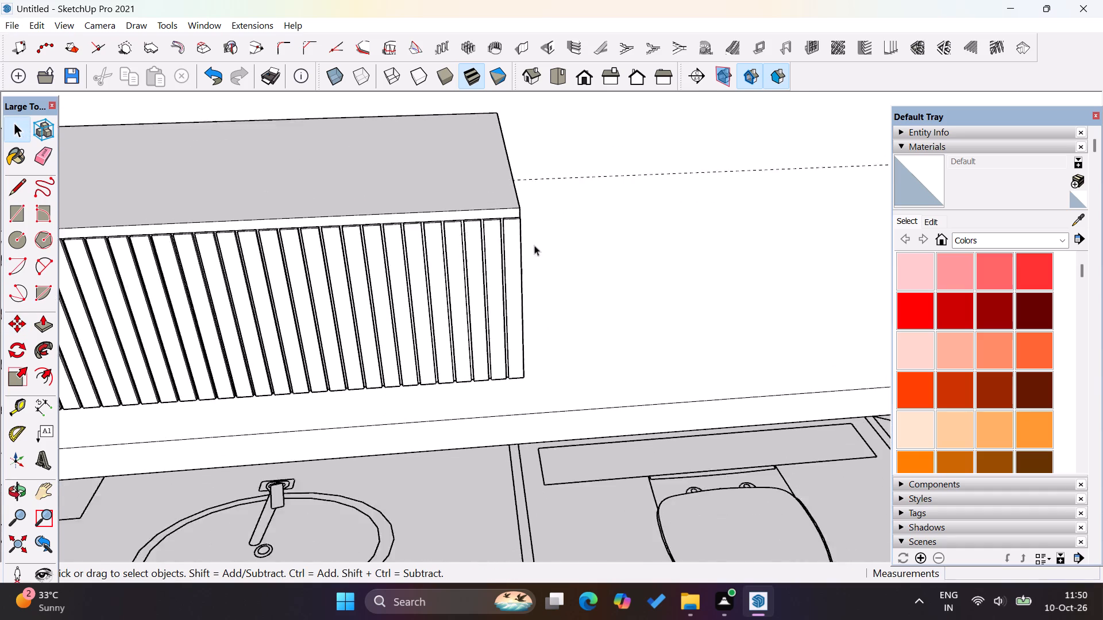
{"action": "scroll", "coordinate": [534, 245], "scroll_direction": "down", "scroll_amount": 13}
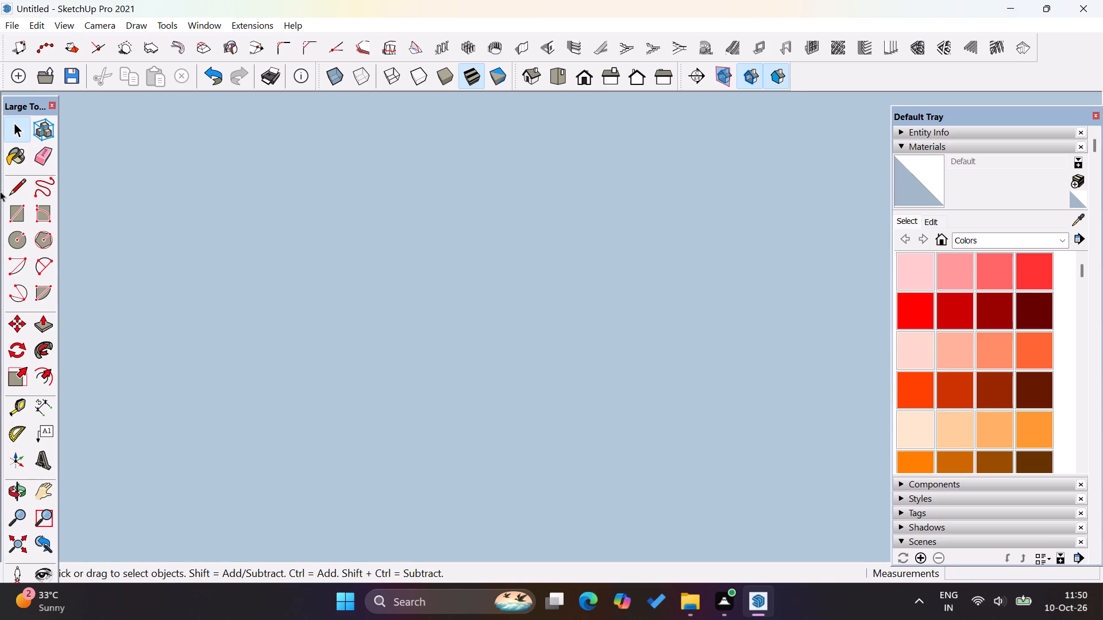
{"action": "left_click", "coordinate": [25, 131]}
{"action": "left_click", "coordinate": [227, 198]}
{"action": "scroll", "coordinate": [336, 385], "scroll_direction": "down", "scroll_amount": 20}
{"action": "scroll", "coordinate": [336, 385], "scroll_direction": "down", "scroll_amount": 2}
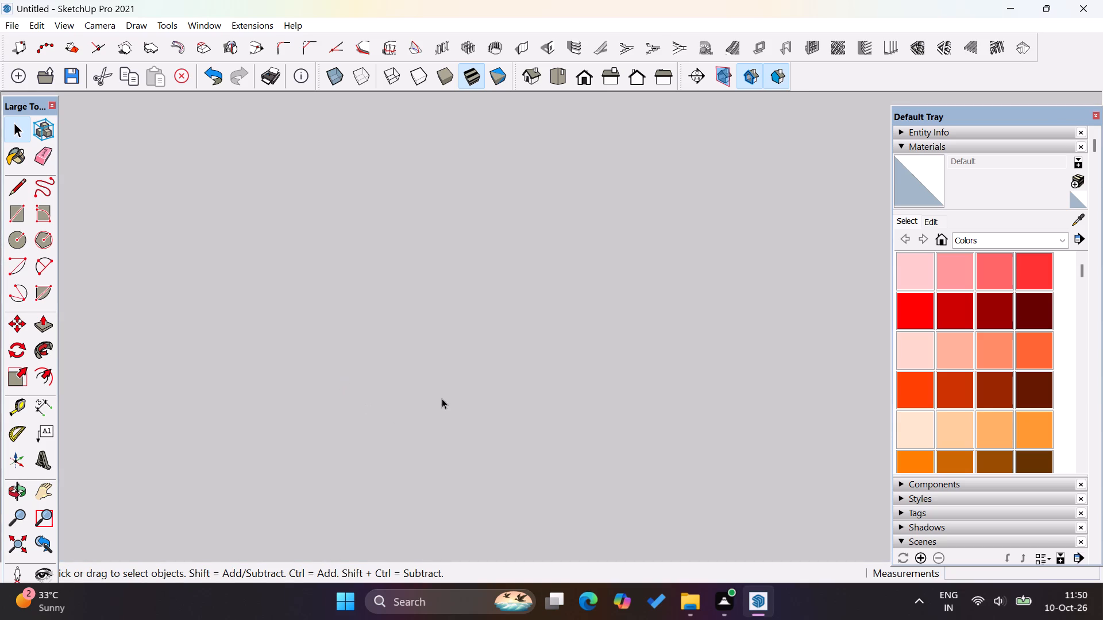
{"action": "scroll", "coordinate": [442, 398], "scroll_direction": "down", "scroll_amount": 20}
{"action": "scroll", "coordinate": [442, 398], "scroll_direction": "down", "scroll_amount": 20}
{"action": "scroll", "coordinate": [442, 398], "scroll_direction": "down", "scroll_amount": 9}
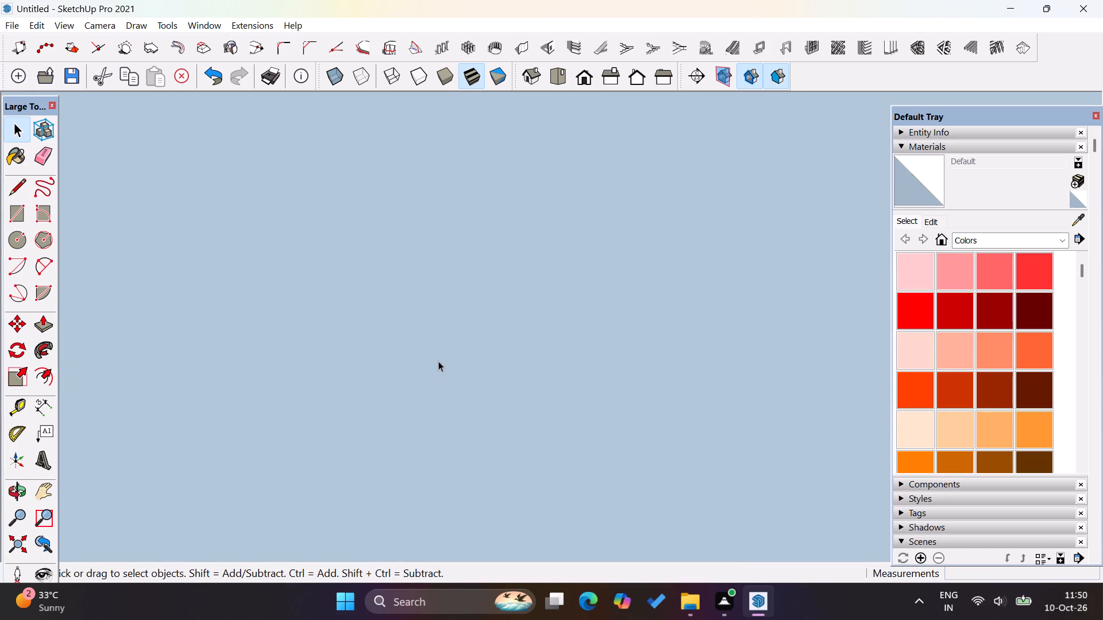
{"action": "scroll", "coordinate": [438, 361], "scroll_direction": "down", "scroll_amount": 20}
{"action": "scroll", "coordinate": [438, 361], "scroll_direction": "down", "scroll_amount": 20}
{"action": "scroll", "coordinate": [438, 361], "scroll_direction": "down", "scroll_amount": 9}
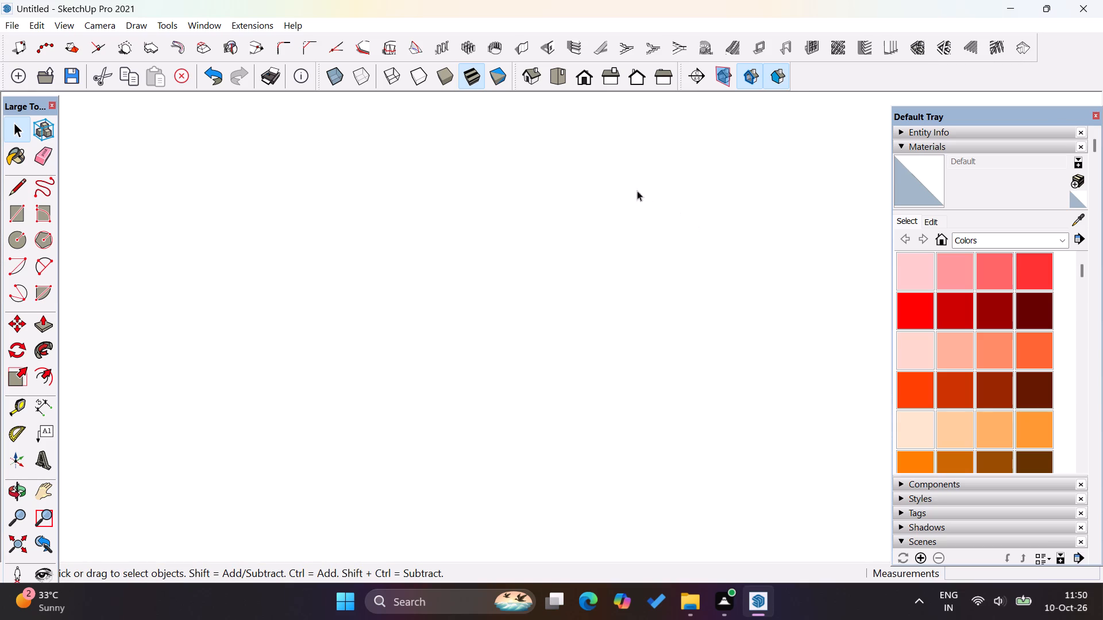
{"action": "scroll", "coordinate": [637, 191], "scroll_direction": "down", "scroll_amount": 20}
{"action": "scroll", "coordinate": [637, 191], "scroll_direction": "down", "scroll_amount": 20}
{"action": "scroll", "coordinate": [637, 191], "scroll_direction": "down", "scroll_amount": 8}
{"action": "scroll", "coordinate": [542, 297], "scroll_direction": "down", "scroll_amount": 15}
{"action": "left_click", "coordinate": [187, 195]}
{"action": "middle_click_drag", "start_coordinate": [405, 233], "coordinate": [400, 404]}
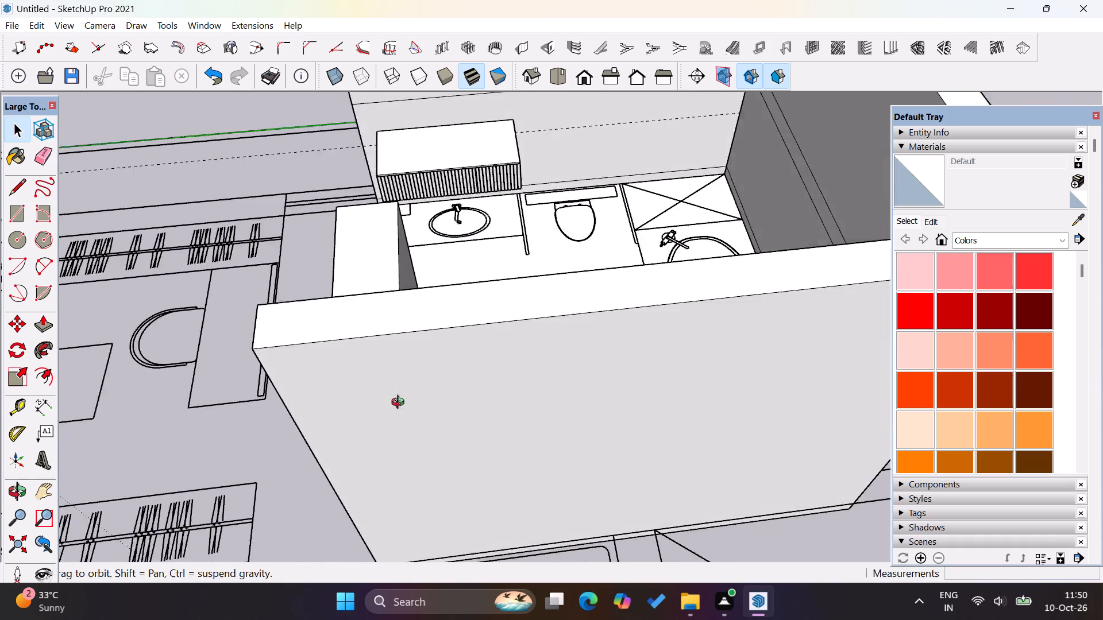
{"action": "middle_click_drag", "start_coordinate": [400, 404], "coordinate": [399, 409]}
{"action": "scroll", "coordinate": [644, 292], "scroll_direction": "down", "scroll_amount": 17}
{"action": "scroll", "coordinate": [540, 285], "scroll_direction": "up", "scroll_amount": 10}
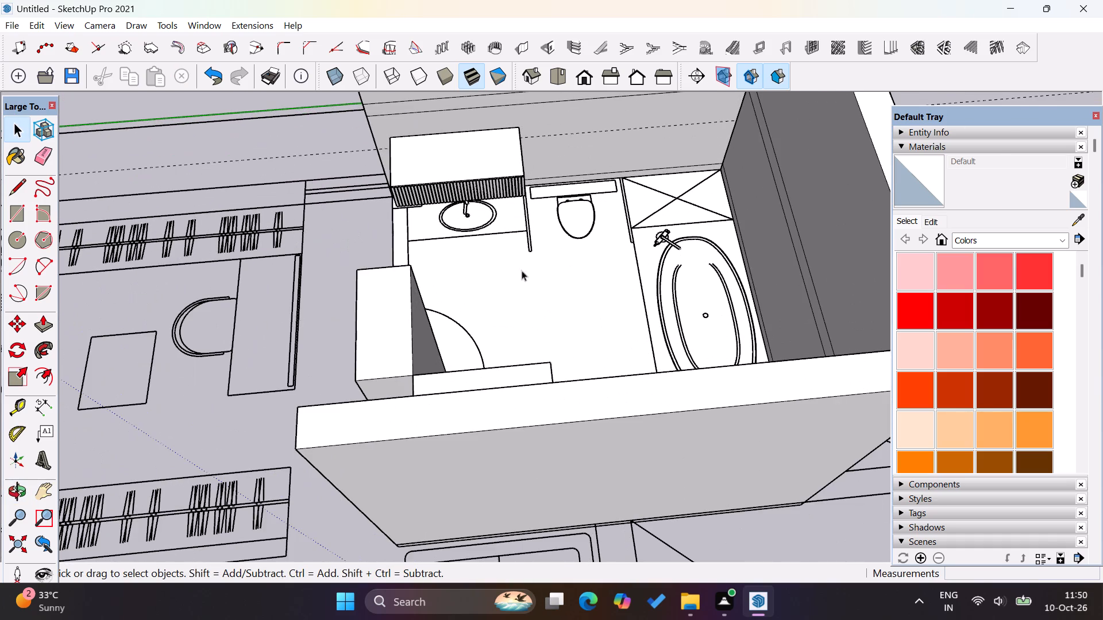
{"action": "scroll", "coordinate": [355, 389], "scroll_direction": "down", "scroll_amount": 5}
{"action": "scroll", "coordinate": [483, 387], "scroll_direction": "down", "scroll_amount": 5}
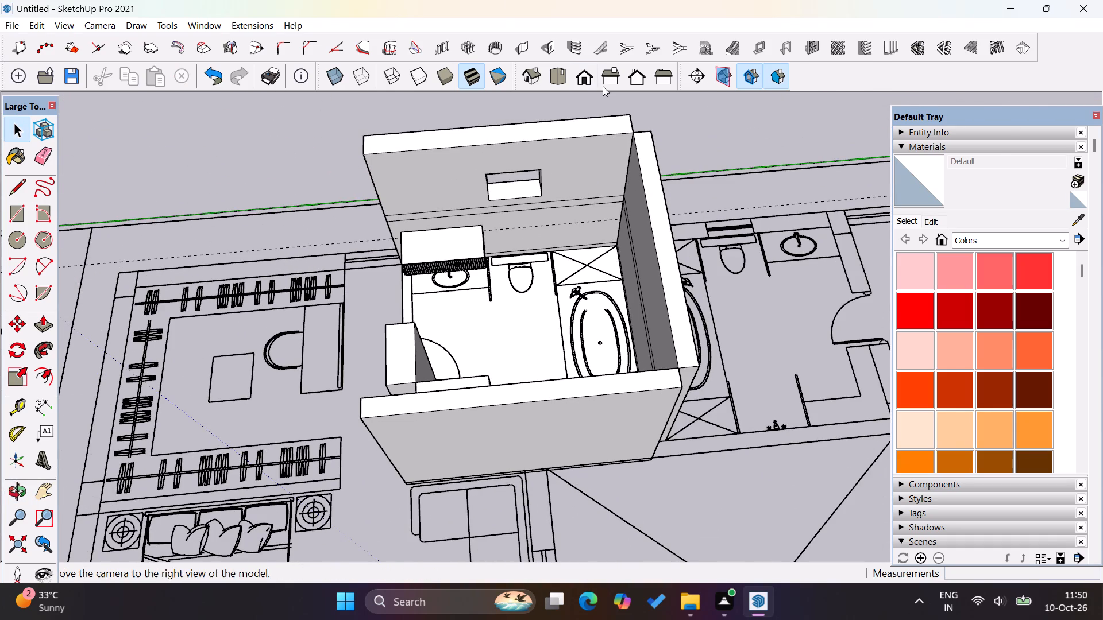
Switch to the top view of the model and add a scene of it.
{"action": "left_click", "coordinate": [550, 75]}
{"action": "scroll", "coordinate": [449, 293], "scroll_direction": "down", "scroll_amount": 6}
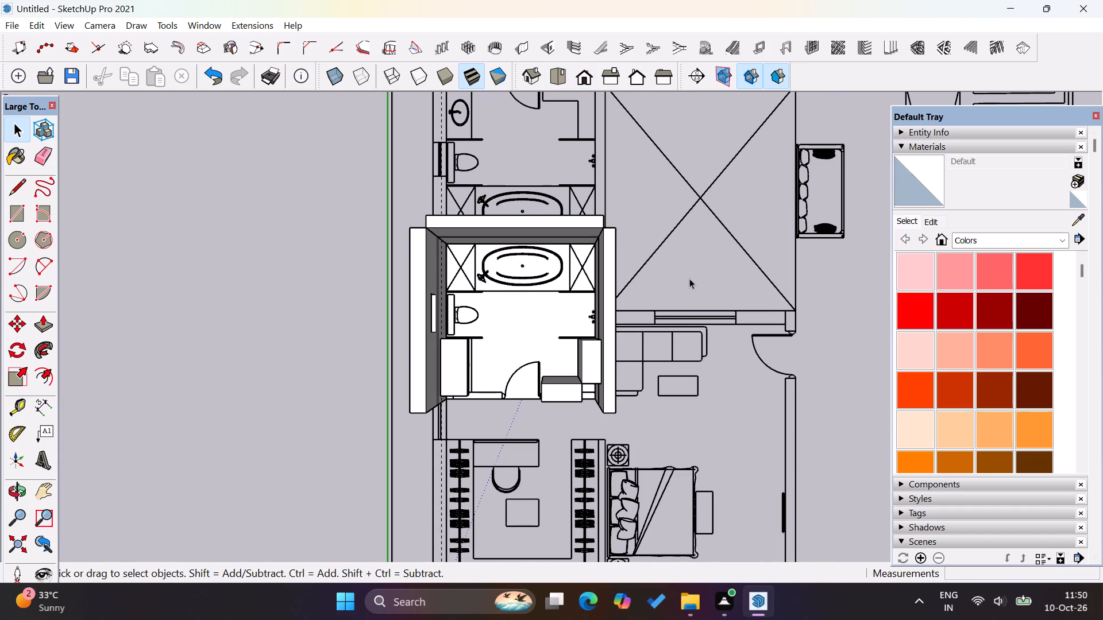
{"action": "scroll", "coordinate": [996, 392], "scroll_direction": "down", "scroll_amount": 1}
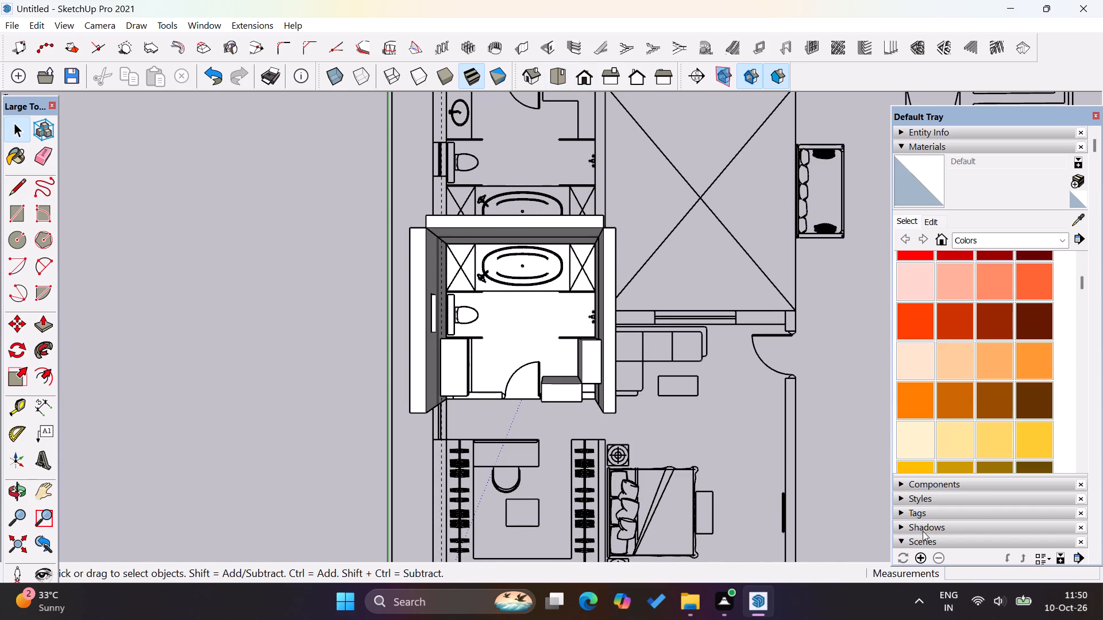
{"action": "left_click", "coordinate": [907, 542]}
{"action": "left_click", "coordinate": [908, 541]}
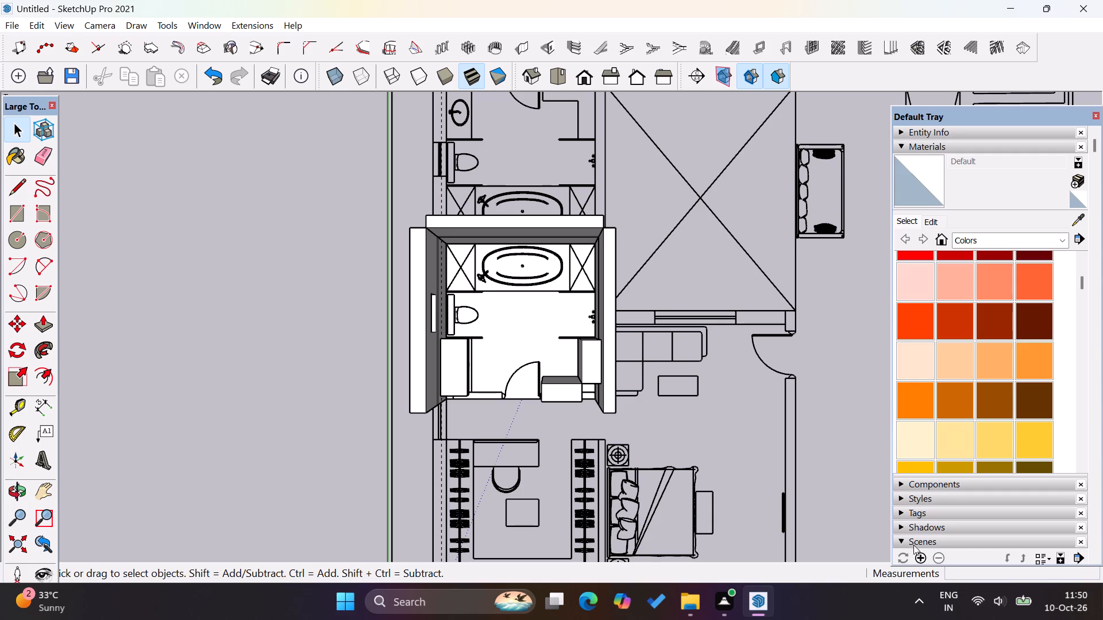
{"action": "left_click", "coordinate": [918, 555]}
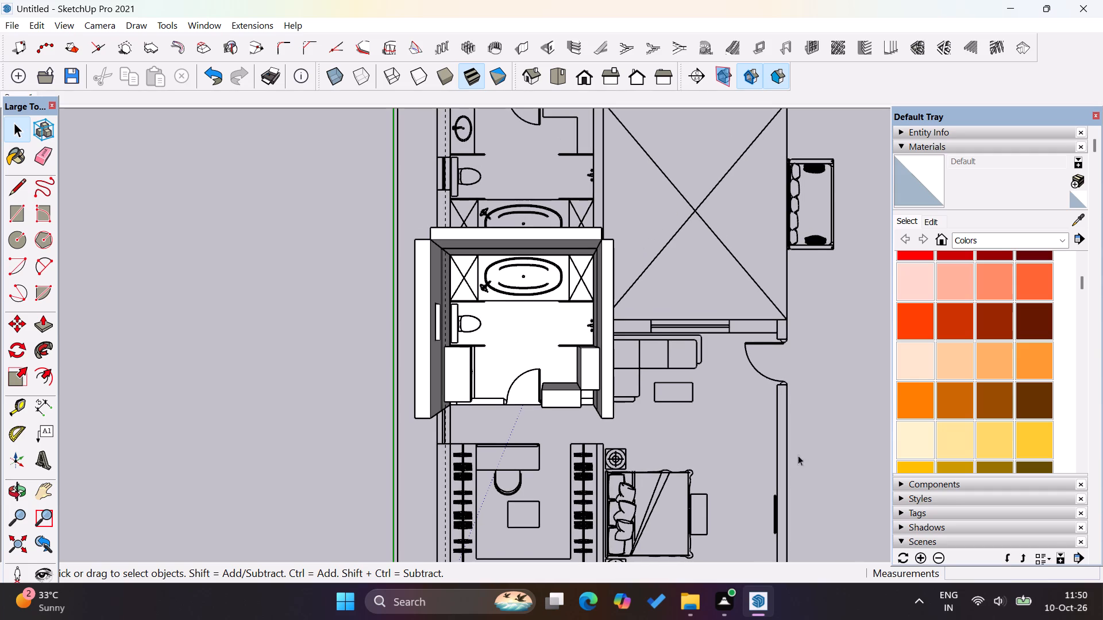
Hide the two storage blocks beside the door opening in the bathroom.
{"action": "scroll", "coordinate": [562, 296], "scroll_direction": "down", "scroll_amount": 5}
{"action": "scroll", "coordinate": [507, 339], "scroll_direction": "down", "scroll_amount": 5}
{"action": "scroll", "coordinate": [614, 294], "scroll_direction": "up", "scroll_amount": 18}
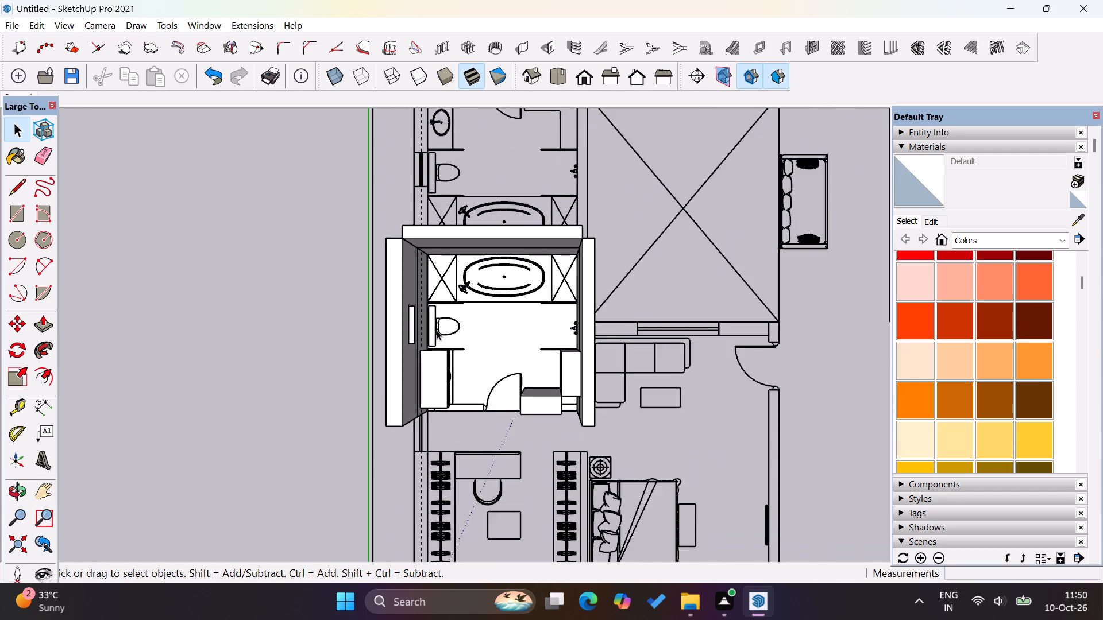
{"action": "scroll", "coordinate": [437, 330], "scroll_direction": "up", "scroll_amount": 9}
{"action": "middle_click_drag", "start_coordinate": [544, 396], "coordinate": [500, 184]}
{"action": "left_click", "coordinate": [631, 371]}
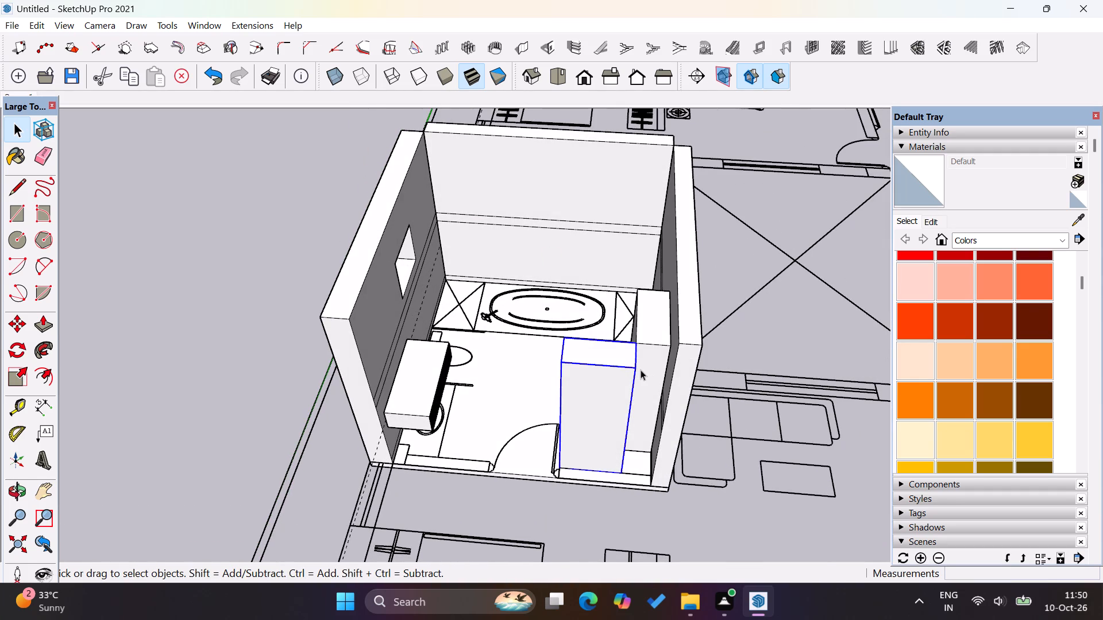
{"action": "left_click", "coordinate": [648, 366], "text": "ctrl"}
{"action": "right_click", "coordinate": [648, 366]}
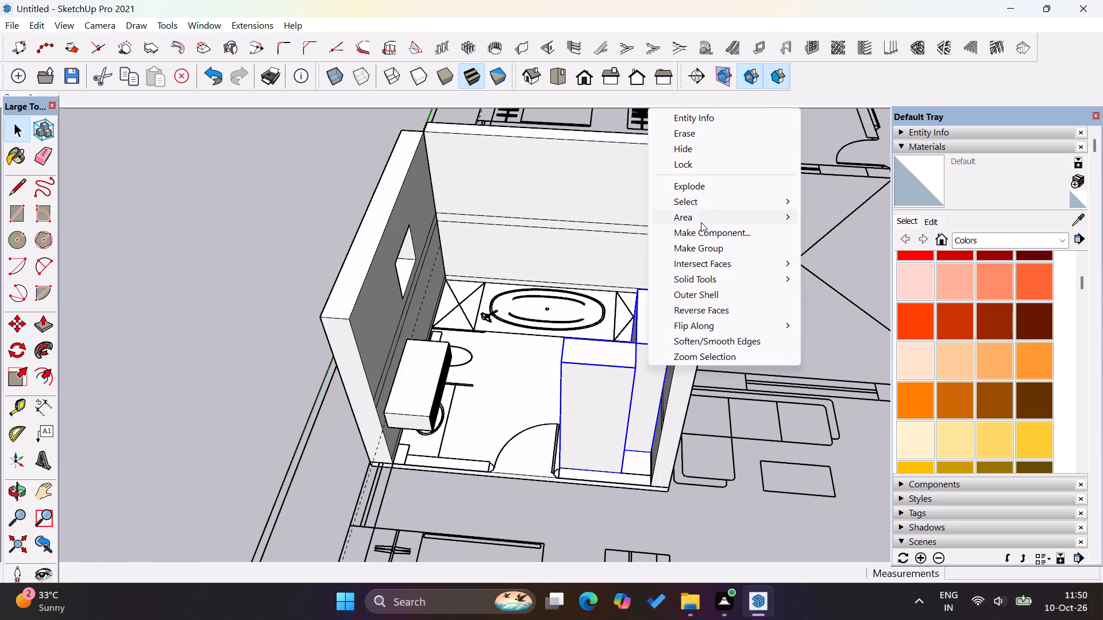
{"action": "left_click", "coordinate": [706, 144]}
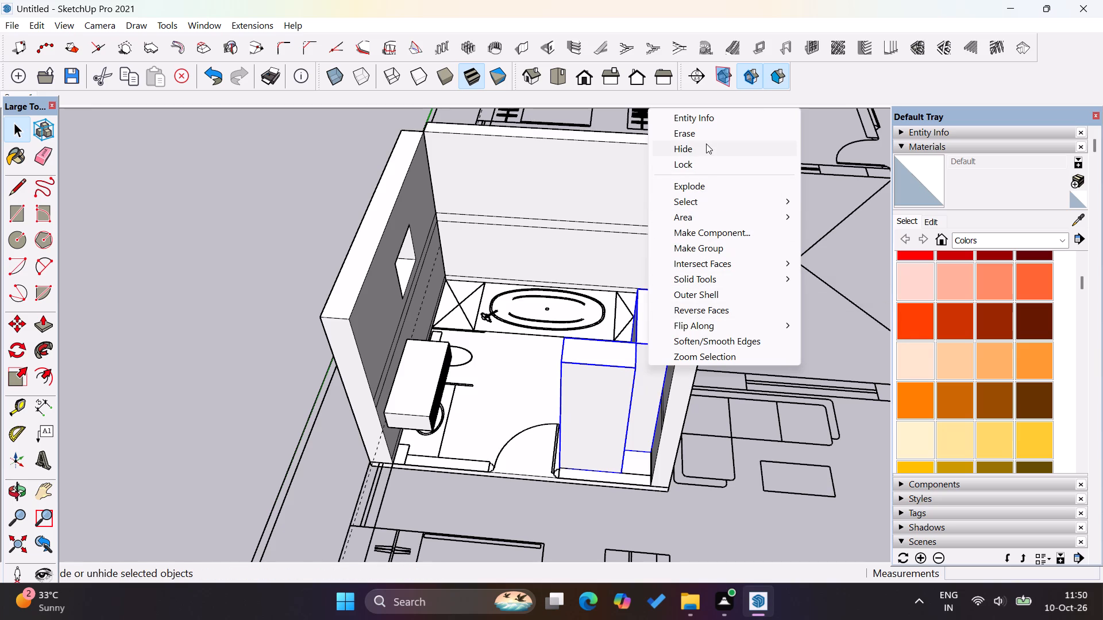
Examine the washbasin counter, its vertical strip front and its place in the bathroom from several angles.
{"action": "scroll", "coordinate": [483, 369], "scroll_direction": "up", "scroll_amount": 9}
{"action": "middle_click_drag", "start_coordinate": [597, 411], "coordinate": [256, 467]}
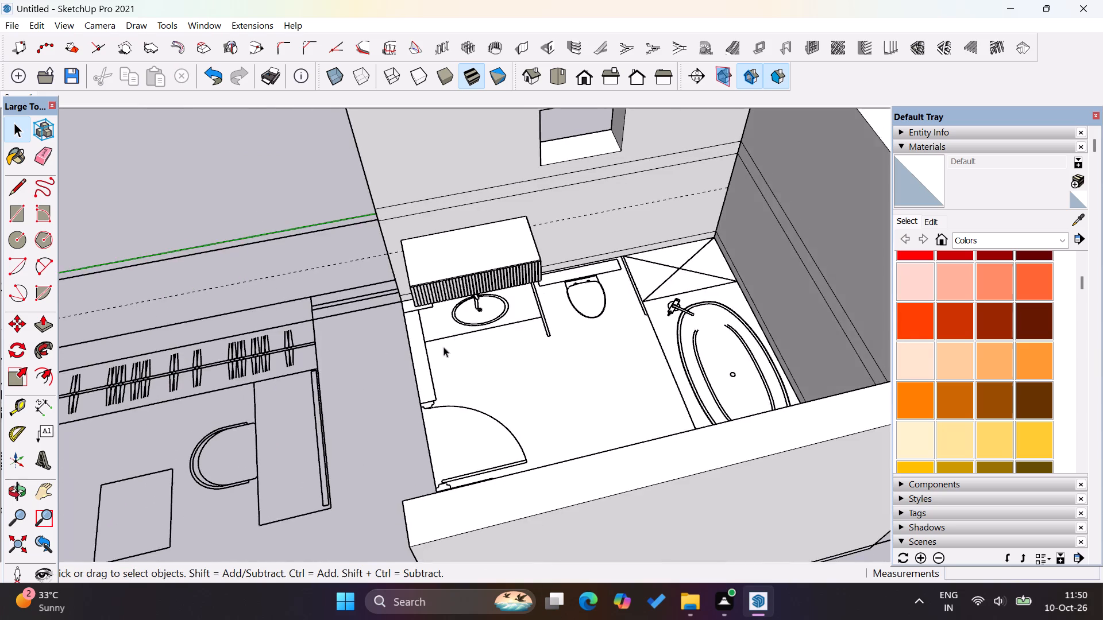
{"action": "scroll", "coordinate": [456, 341], "scroll_direction": "down", "scroll_amount": 4}
{"action": "scroll", "coordinate": [489, 257], "scroll_direction": "up", "scroll_amount": 13}
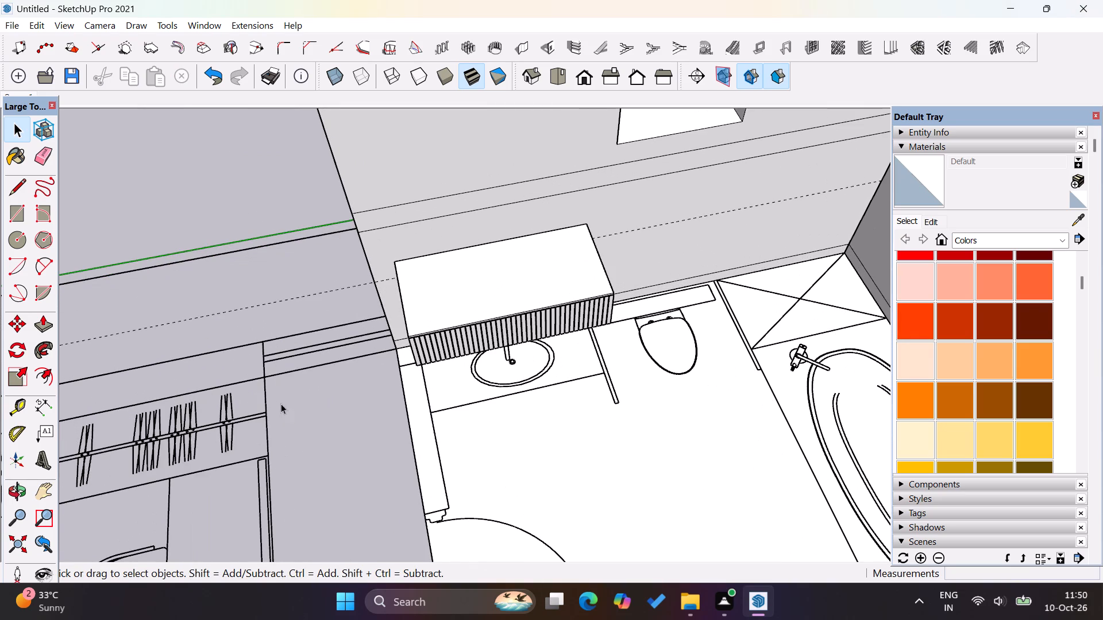
{"action": "scroll", "coordinate": [419, 294], "scroll_direction": "up", "scroll_amount": 8}
{"action": "middle_click_drag", "start_coordinate": [623, 532], "coordinate": [678, 424]}
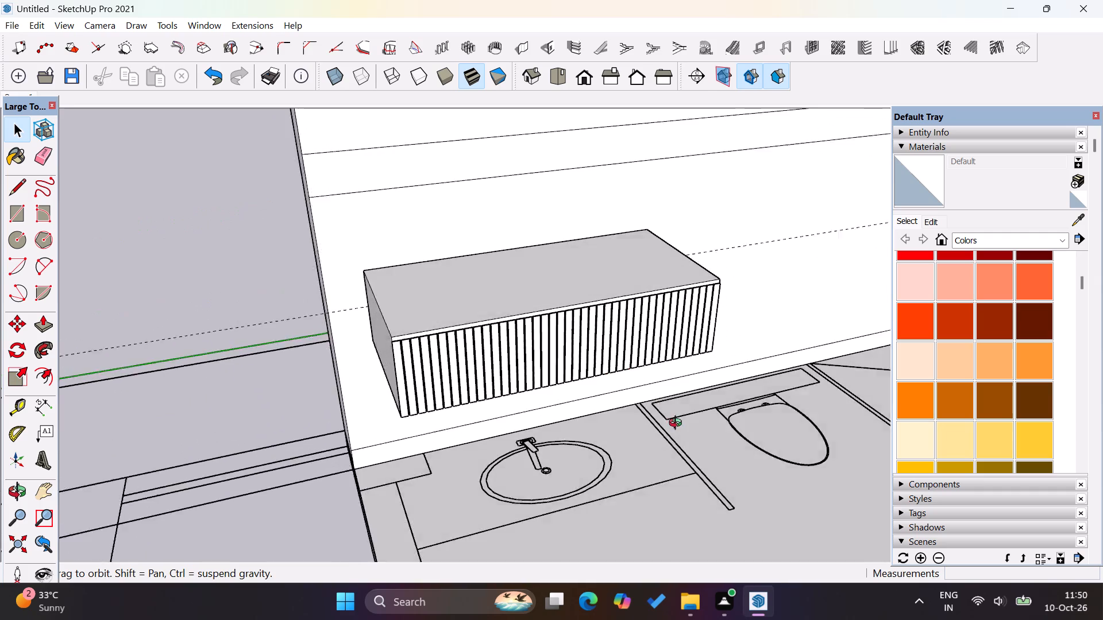
{"action": "middle_click_drag", "start_coordinate": [678, 424], "coordinate": [691, 408]}
{"action": "scroll", "coordinate": [519, 395], "scroll_direction": "up", "scroll_amount": 8}
{"action": "scroll", "coordinate": [599, 420], "scroll_direction": "down", "scroll_amount": 9}
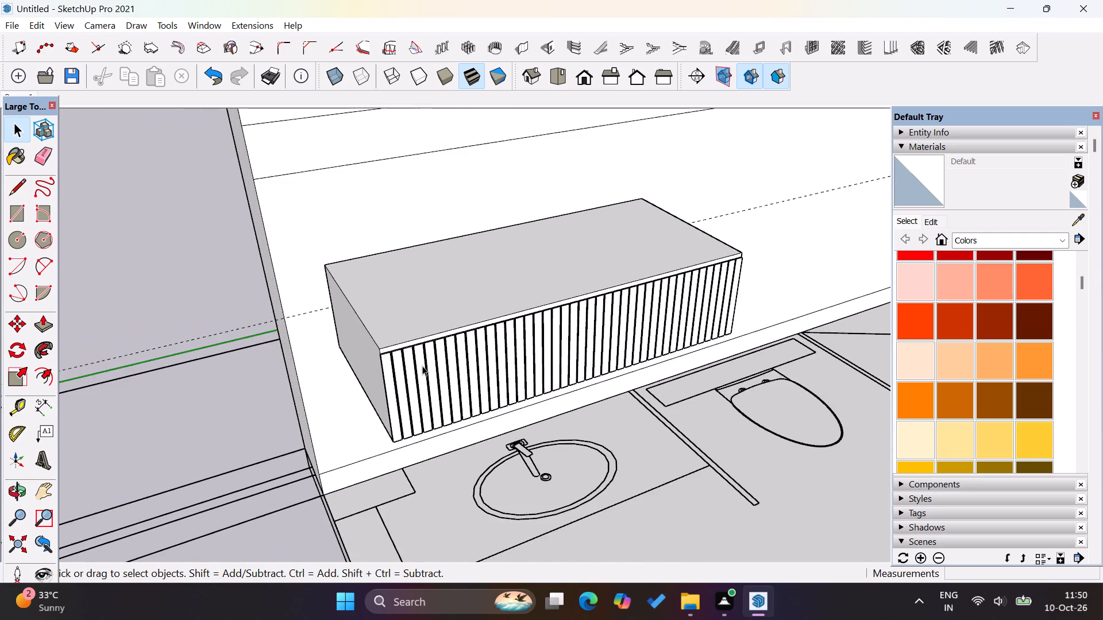
{"action": "scroll", "coordinate": [422, 366], "scroll_direction": "down", "scroll_amount": 5}
{"action": "middle_click_drag", "start_coordinate": [546, 448], "coordinate": [362, 456]}
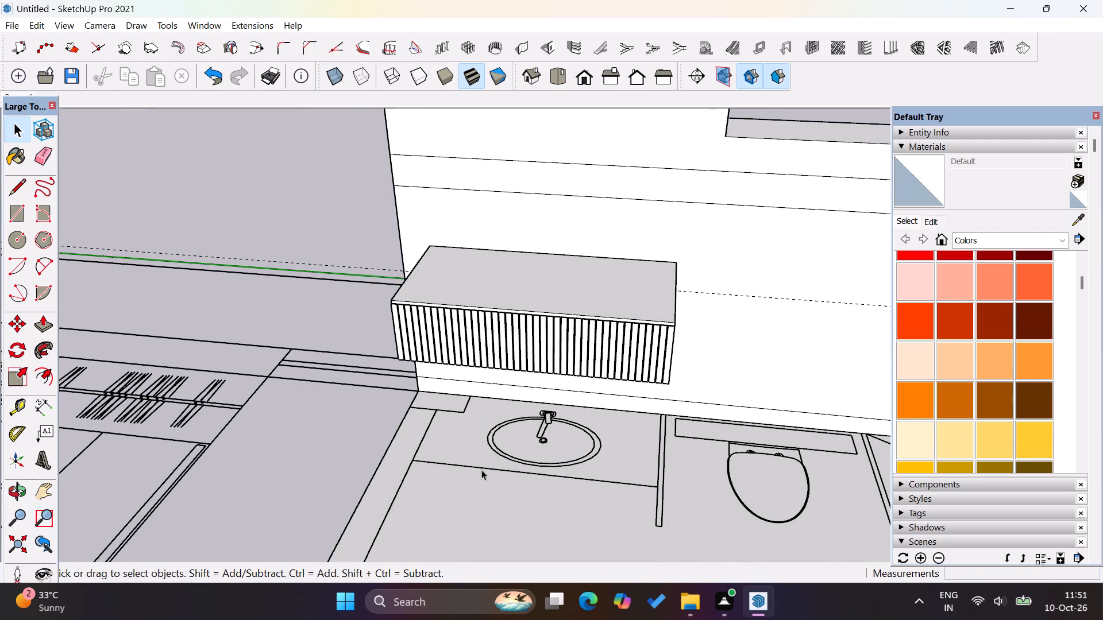
{"action": "scroll", "coordinate": [530, 499], "scroll_direction": "down", "scroll_amount": 9}
{"action": "middle_click_drag", "start_coordinate": [371, 388], "coordinate": [872, 420]}
{"action": "scroll", "coordinate": [708, 437], "scroll_direction": "down", "scroll_amount": 5}
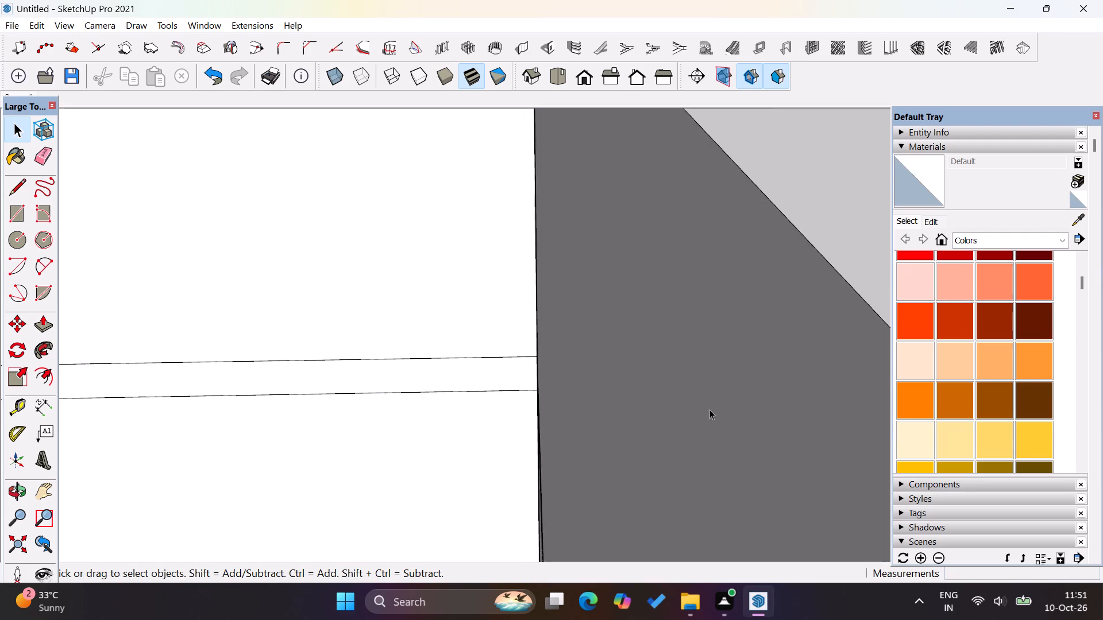
{"action": "scroll", "coordinate": [709, 409], "scroll_direction": "down", "scroll_amount": 20}
{"action": "scroll", "coordinate": [709, 409], "scroll_direction": "down", "scroll_amount": 5}
{"action": "scroll", "coordinate": [423, 351], "scroll_direction": "down", "scroll_amount": 13}
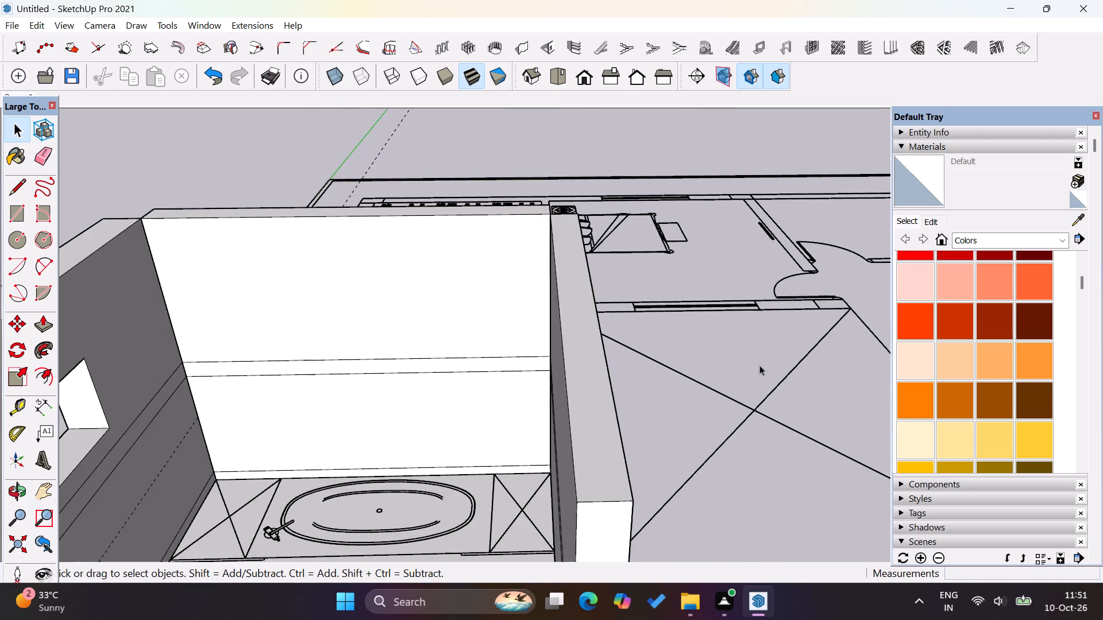
{"action": "scroll", "coordinate": [759, 365], "scroll_direction": "down", "scroll_amount": 9}
{"action": "middle_click_drag", "start_coordinate": [683, 468], "coordinate": [552, 475]}
{"action": "scroll", "coordinate": [436, 495], "scroll_direction": "up", "scroll_amount": 8}
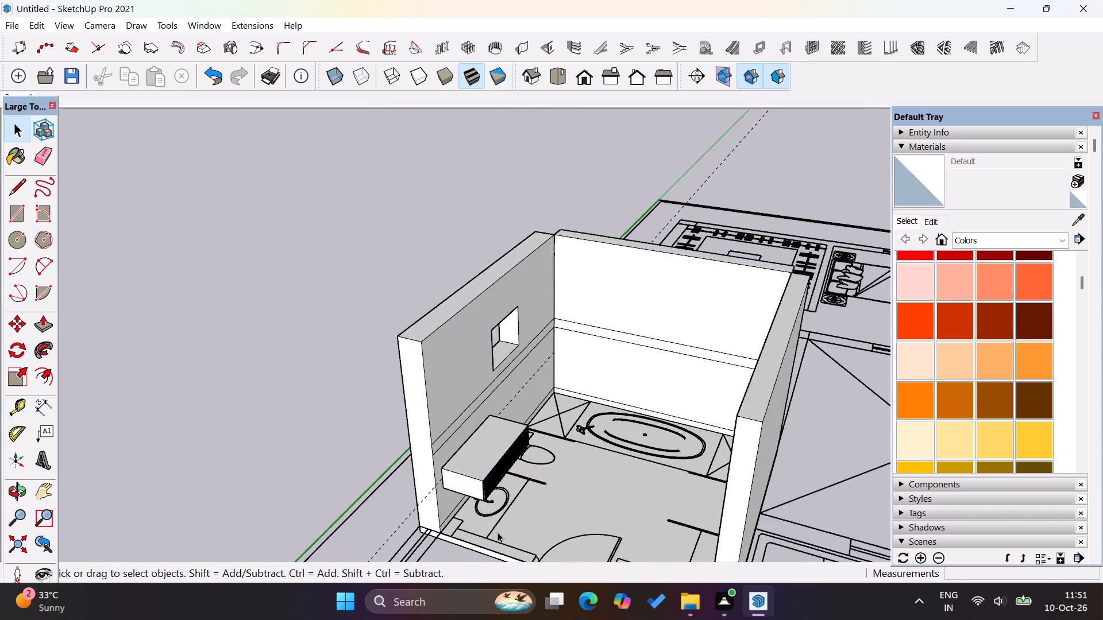
{"action": "scroll", "coordinate": [497, 532], "scroll_direction": "up", "scroll_amount": 16}
{"action": "scroll", "coordinate": [484, 490], "scroll_direction": "up", "scroll_amount": 5}
{"action": "scroll", "coordinate": [618, 197], "scroll_direction": "down", "scroll_amount": 8}
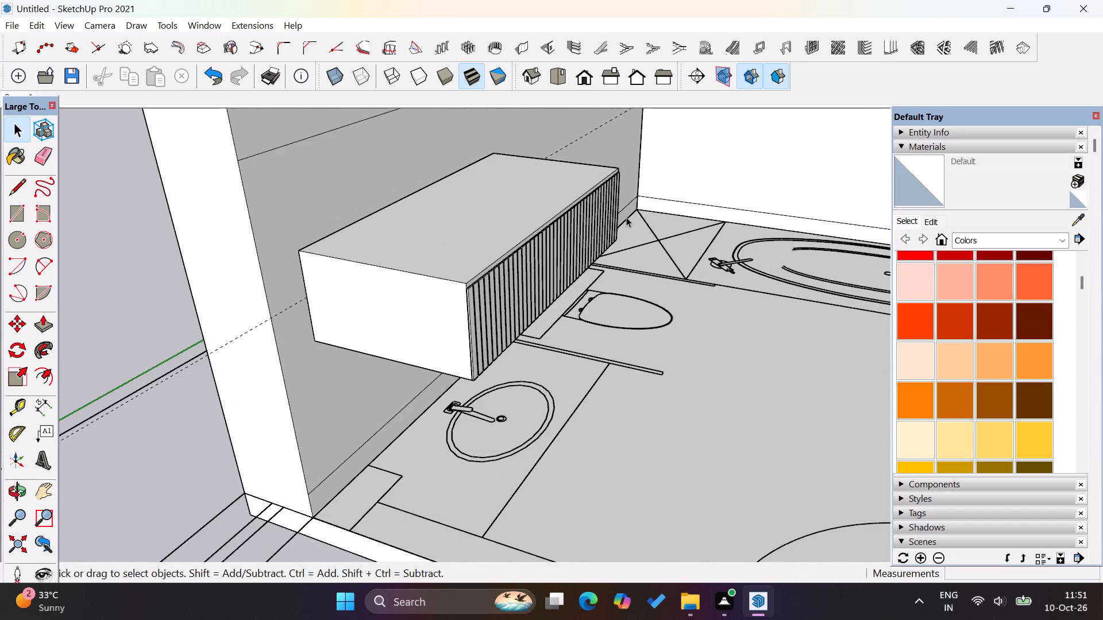
{"action": "scroll", "coordinate": [626, 217], "scroll_direction": "down", "scroll_amount": 2}
{"action": "middle_click_drag", "start_coordinate": [560, 428], "coordinate": [475, 390]}
{"action": "scroll", "coordinate": [585, 223], "scroll_direction": "up", "scroll_amount": 9}
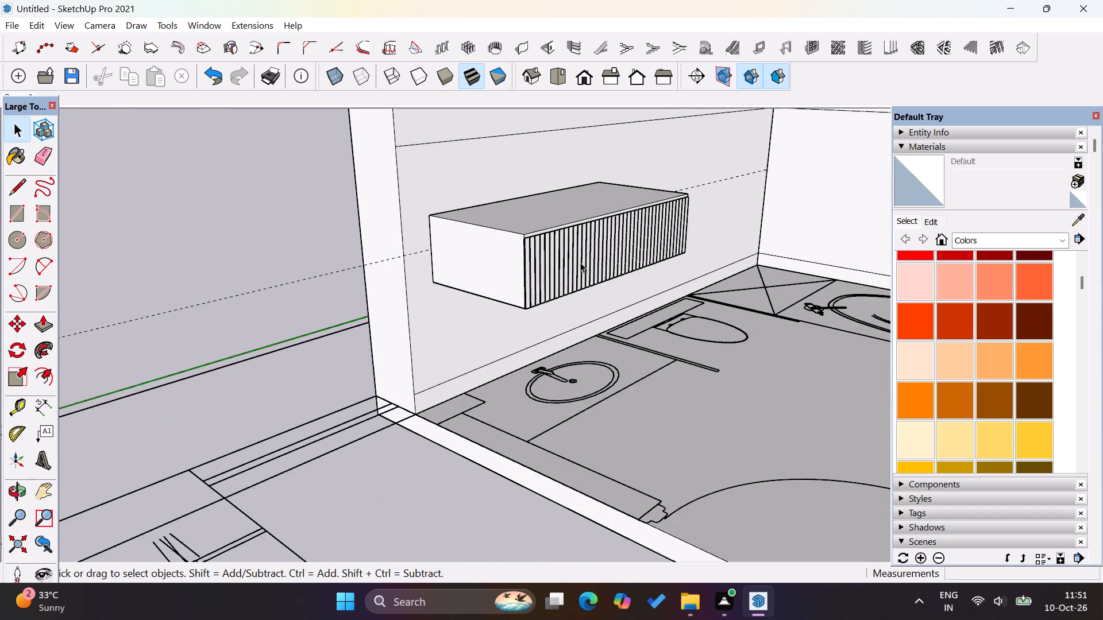
{"action": "scroll", "coordinate": [580, 262], "scroll_direction": "up", "scroll_amount": 15}
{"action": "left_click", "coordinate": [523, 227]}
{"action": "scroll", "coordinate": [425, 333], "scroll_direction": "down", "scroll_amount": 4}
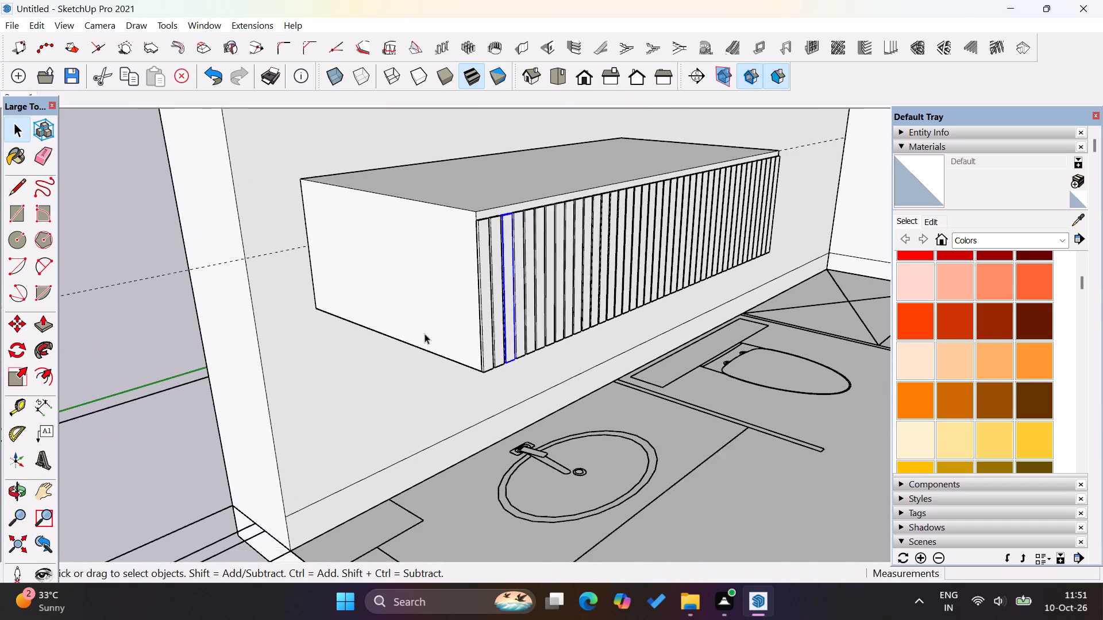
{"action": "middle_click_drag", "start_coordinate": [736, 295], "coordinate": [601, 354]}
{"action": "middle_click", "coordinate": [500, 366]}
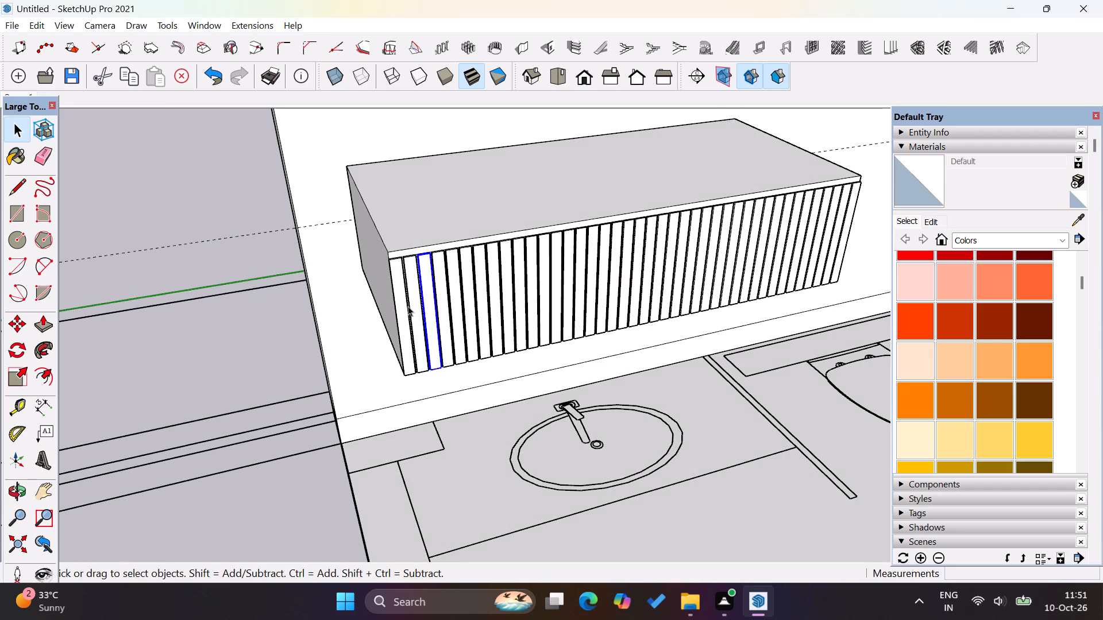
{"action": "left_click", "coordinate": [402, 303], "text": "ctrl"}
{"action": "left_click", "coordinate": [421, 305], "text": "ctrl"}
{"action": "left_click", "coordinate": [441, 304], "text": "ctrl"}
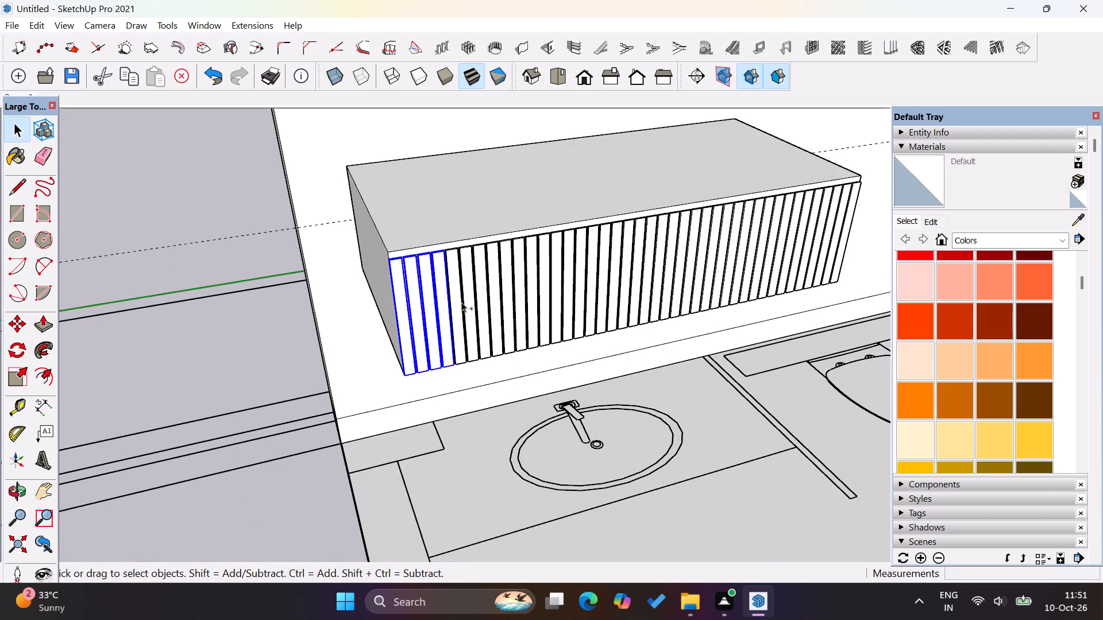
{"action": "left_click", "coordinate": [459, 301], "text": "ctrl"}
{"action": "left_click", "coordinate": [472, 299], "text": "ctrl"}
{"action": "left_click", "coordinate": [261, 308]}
Delete all the guides from the model.
{"action": "scroll", "coordinate": [339, 400], "scroll_direction": "down", "scroll_amount": 6}
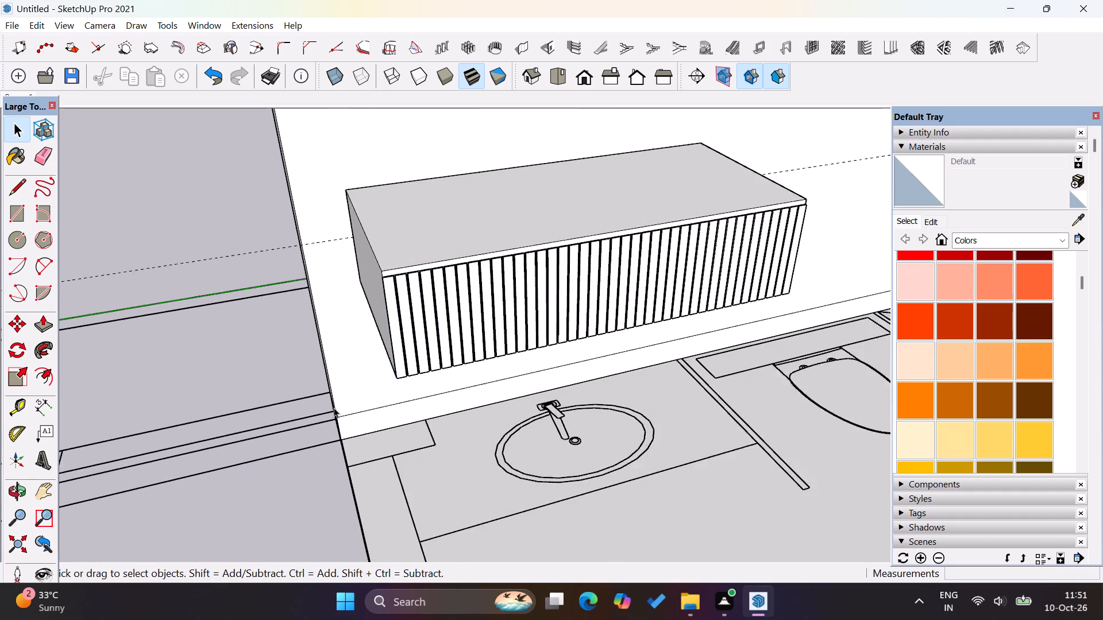
{"action": "scroll", "coordinate": [319, 416], "scroll_direction": "down", "scroll_amount": 6}
{"action": "middle_click_drag", "start_coordinate": [622, 425], "coordinate": [524, 431]}
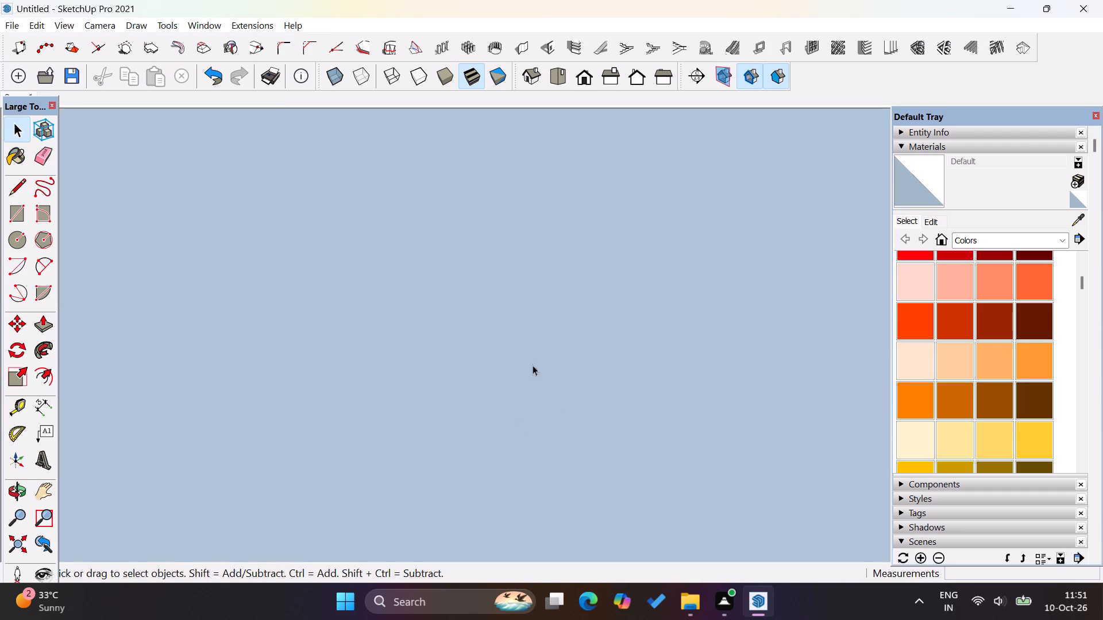
{"action": "middle_click_drag", "start_coordinate": [498, 328], "coordinate": [886, 400]}
{"action": "scroll", "coordinate": [447, 296], "scroll_direction": "down", "scroll_amount": 11}
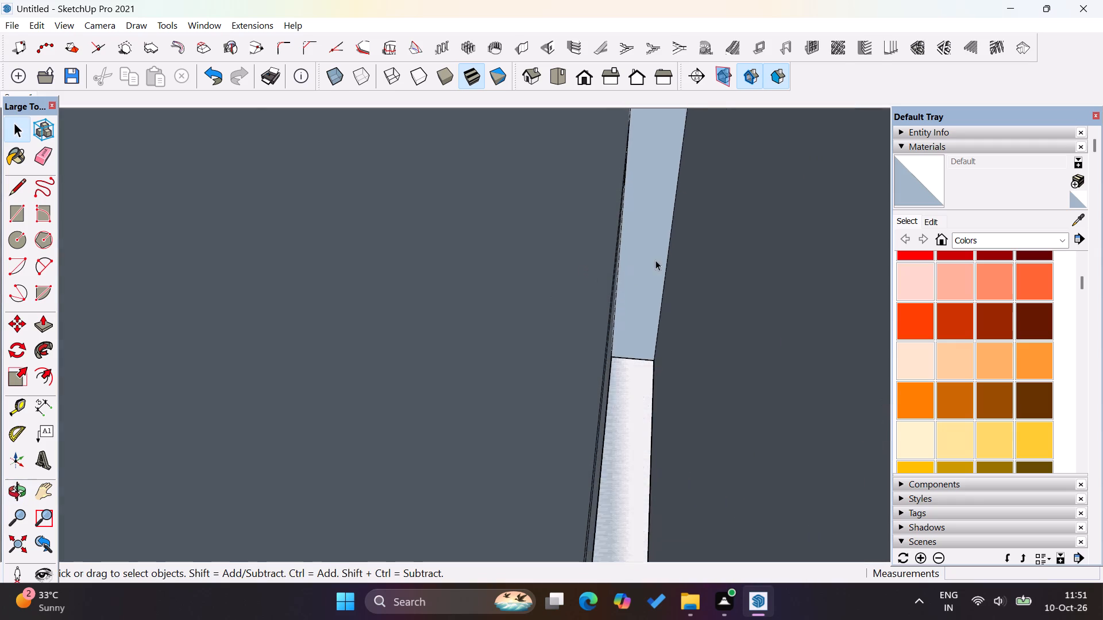
{"action": "scroll", "coordinate": [655, 260], "scroll_direction": "down", "scroll_amount": 20}
{"action": "scroll", "coordinate": [655, 260], "scroll_direction": "down", "scroll_amount": 20}
{"action": "scroll", "coordinate": [655, 260], "scroll_direction": "down", "scroll_amount": 4}
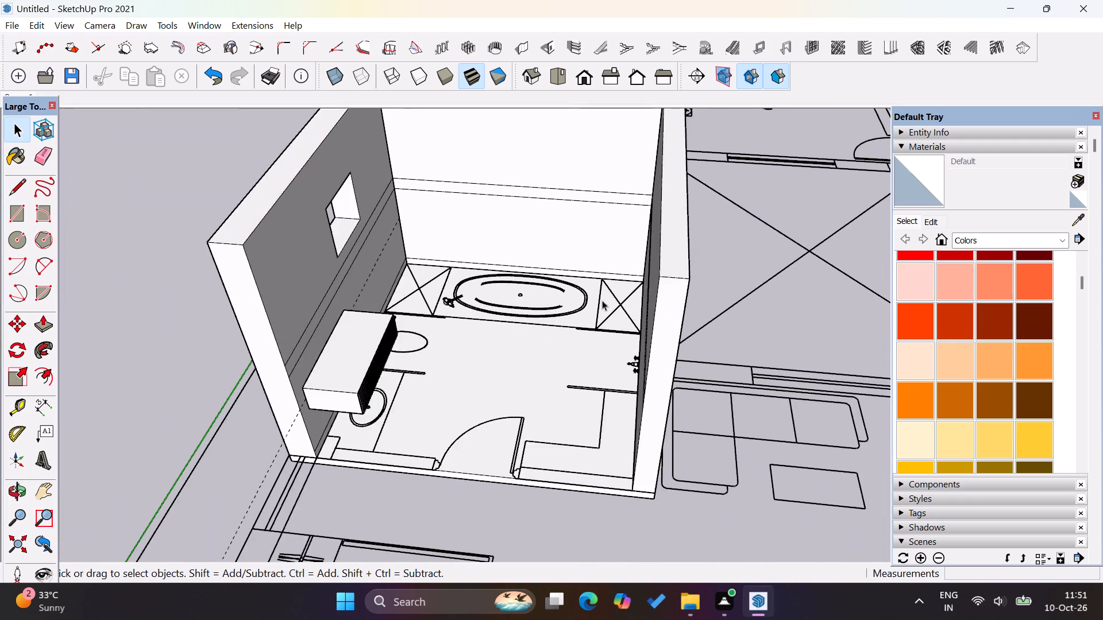
{"action": "scroll", "coordinate": [602, 300], "scroll_direction": "down", "scroll_amount": 2}
{"action": "scroll", "coordinate": [408, 365], "scroll_direction": "up", "scroll_amount": 11}
{"action": "left_click", "coordinate": [391, 359]}
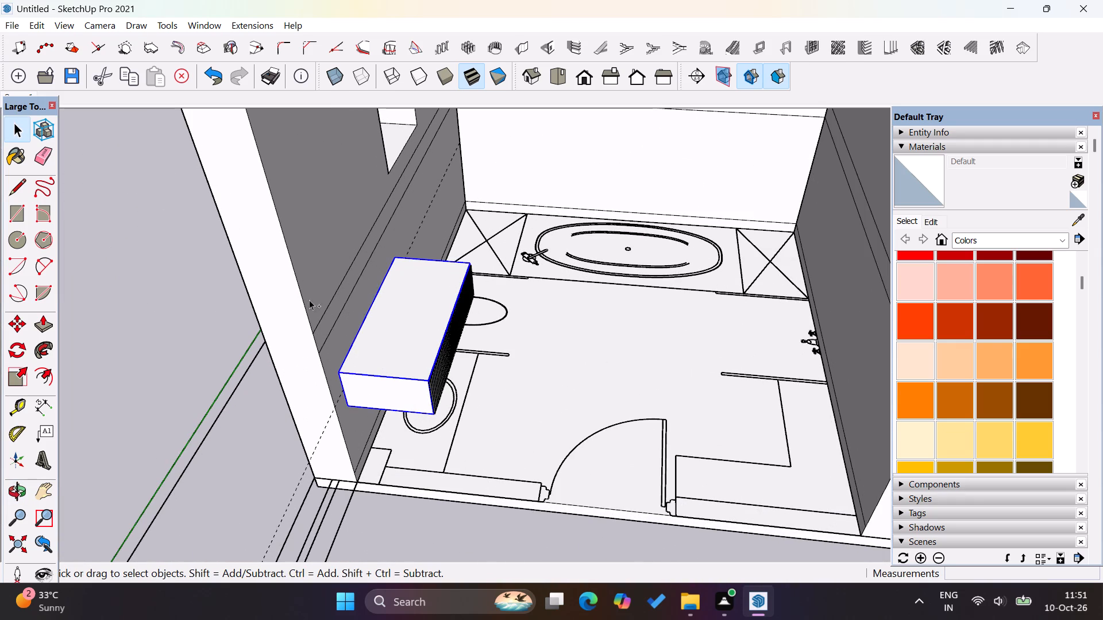
{"action": "left_click", "coordinate": [306, 295], "text": "ctrl"}
{"action": "left_click", "coordinate": [176, 325]}
{"action": "left_click", "coordinate": [34, 24]}
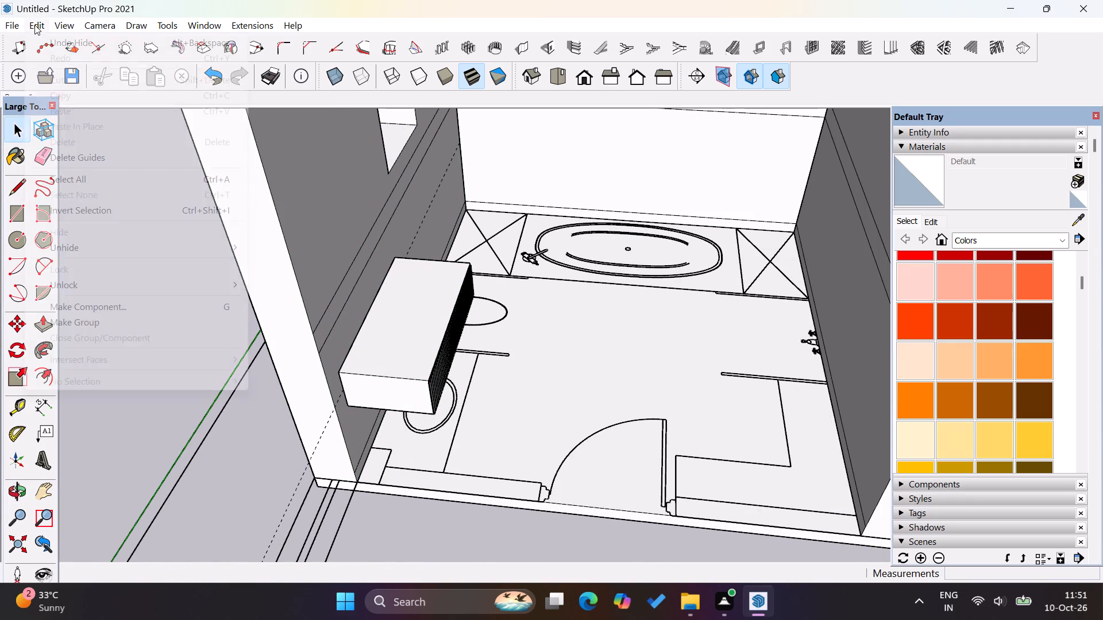
{"action": "left_click", "coordinate": [101, 161]}
{"action": "left_click", "coordinate": [146, 272]}
Hide the window wall, the bathroom floor, the floor plan and the counter box, but not the vertical strips.
{"action": "left_click", "coordinate": [300, 255]}
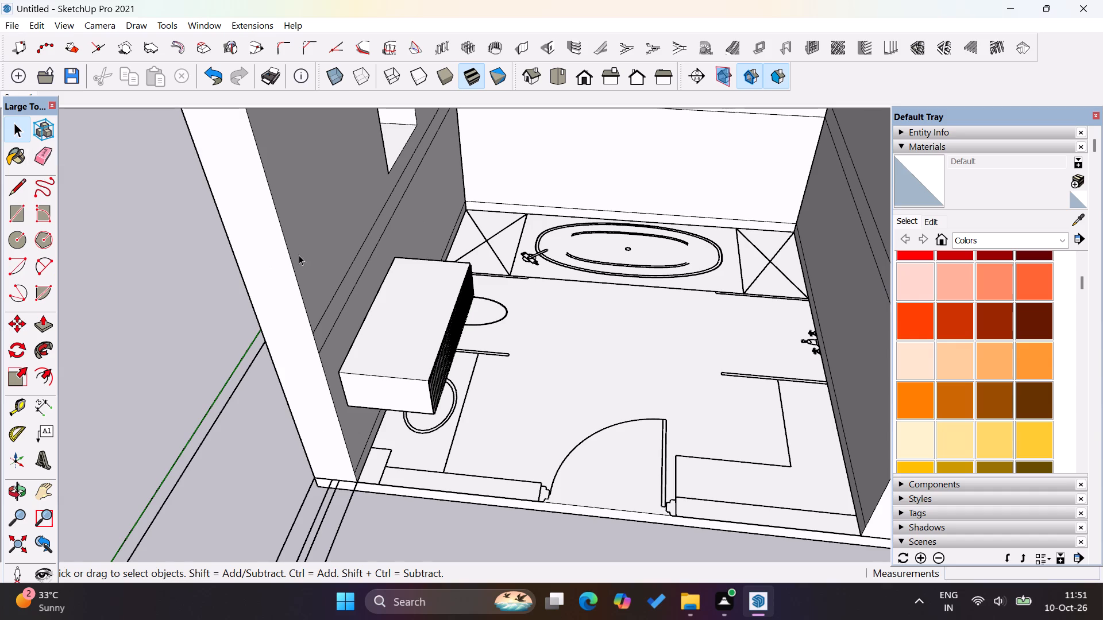
{"action": "left_click", "coordinate": [511, 452], "text": "ctrl"}
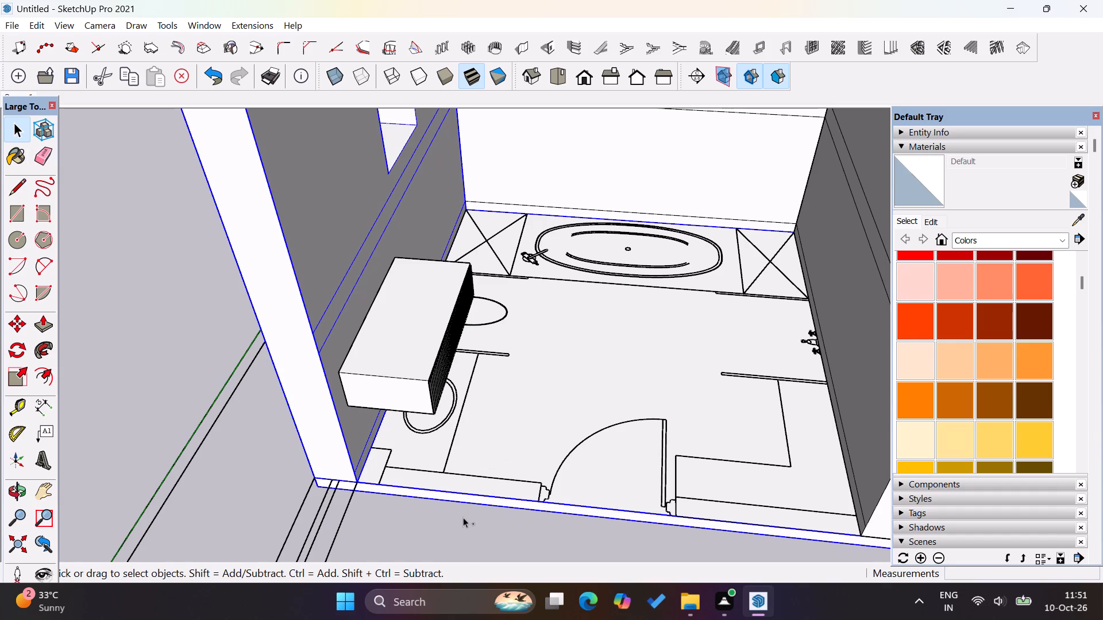
{"action": "left_click_drag", "start_coordinate": [463, 518], "coordinate": [422, 466], "text": "ctrl"}
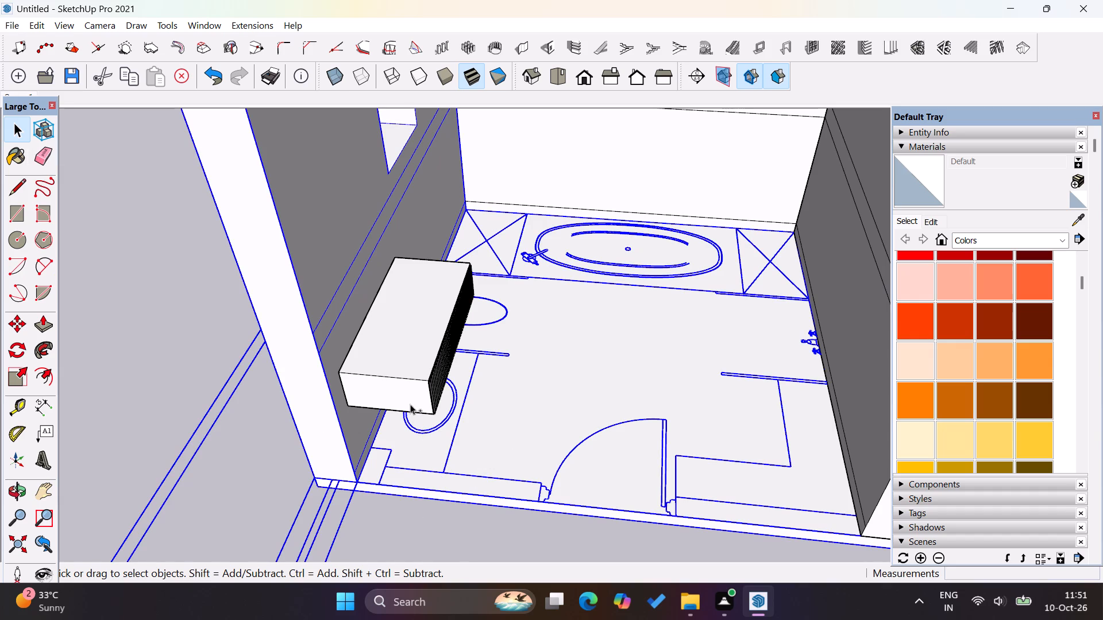
{"action": "left_click", "coordinate": [410, 404], "text": "ctrl"}
{"action": "right_click", "coordinate": [410, 400]}
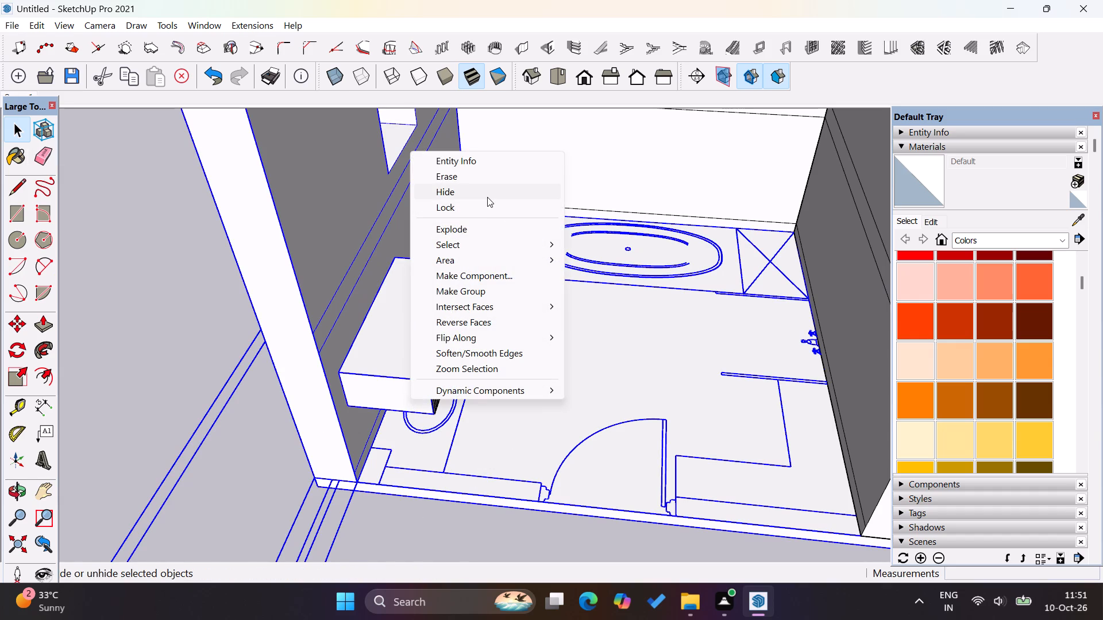
{"action": "left_click", "coordinate": [487, 197]}
Group all the vertical strips of the counter front.
{"action": "left_click_drag", "start_coordinate": [510, 436], "coordinate": [373, 248]}
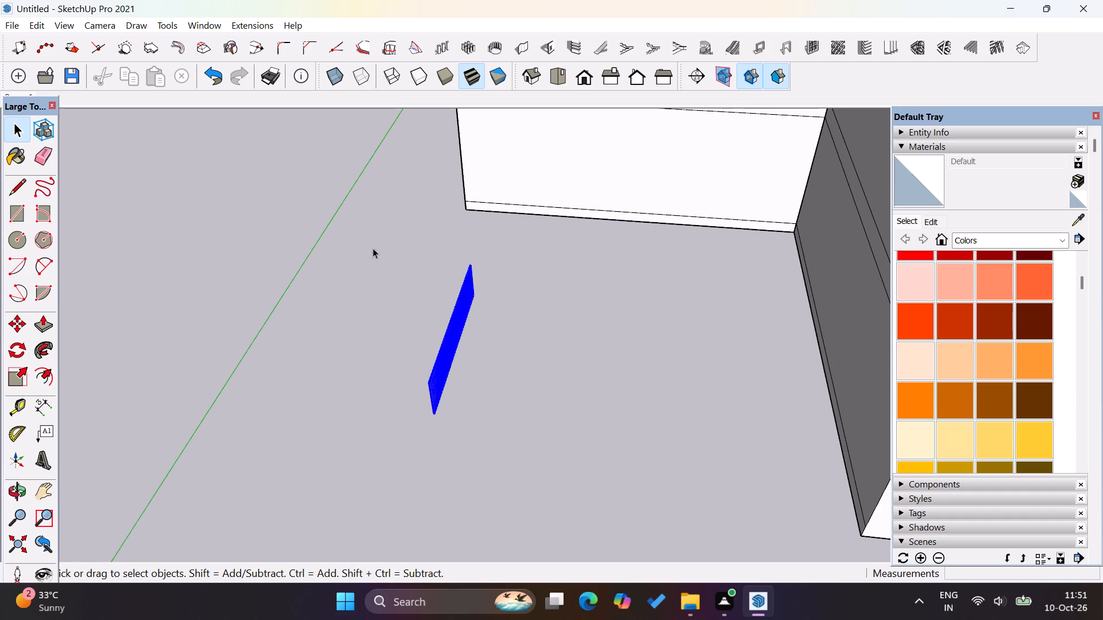
{"action": "right_click", "coordinate": [443, 335]}
{"action": "left_click", "coordinate": [513, 219]}
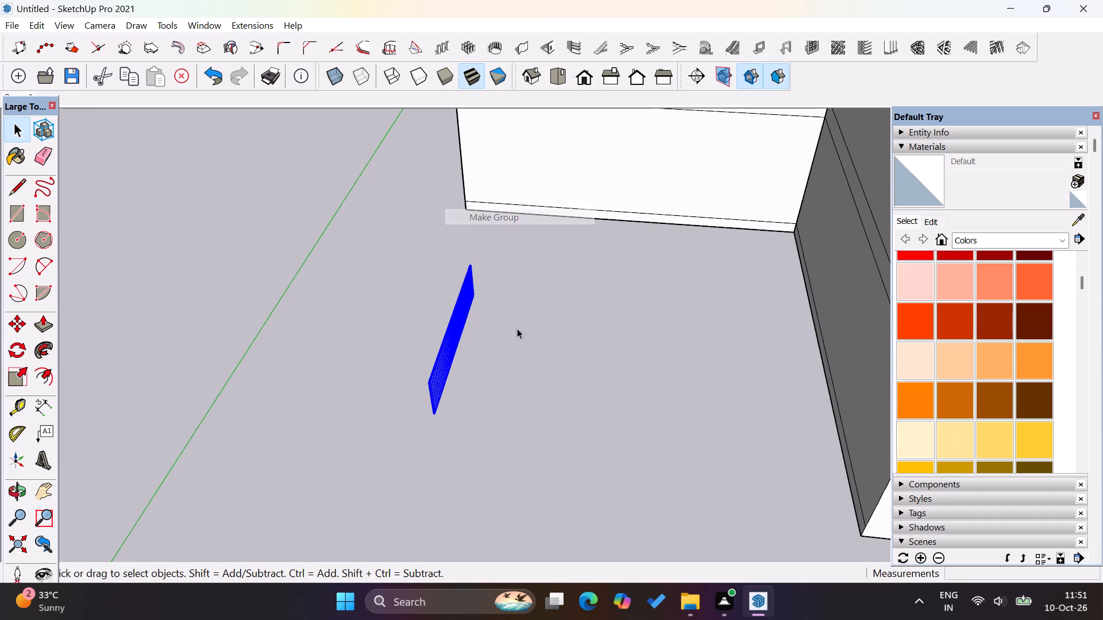
{"action": "left_click", "coordinate": [525, 365]}
Unhide all the hidden geometry in the model.
{"action": "left_click", "coordinate": [38, 23]}
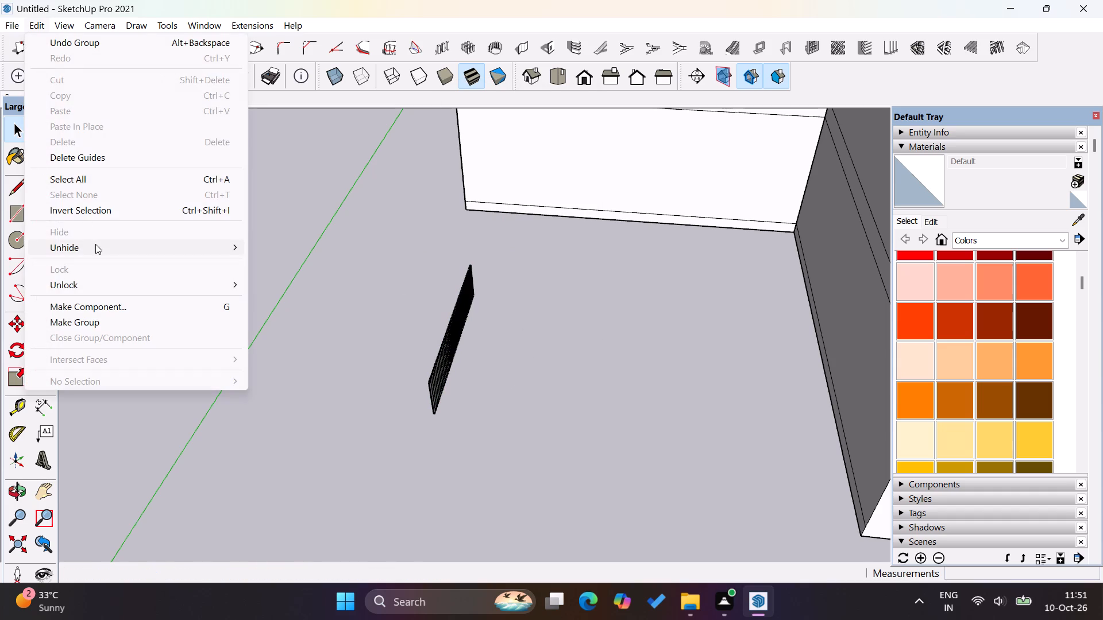
{"action": "left_click", "coordinate": [95, 244]}
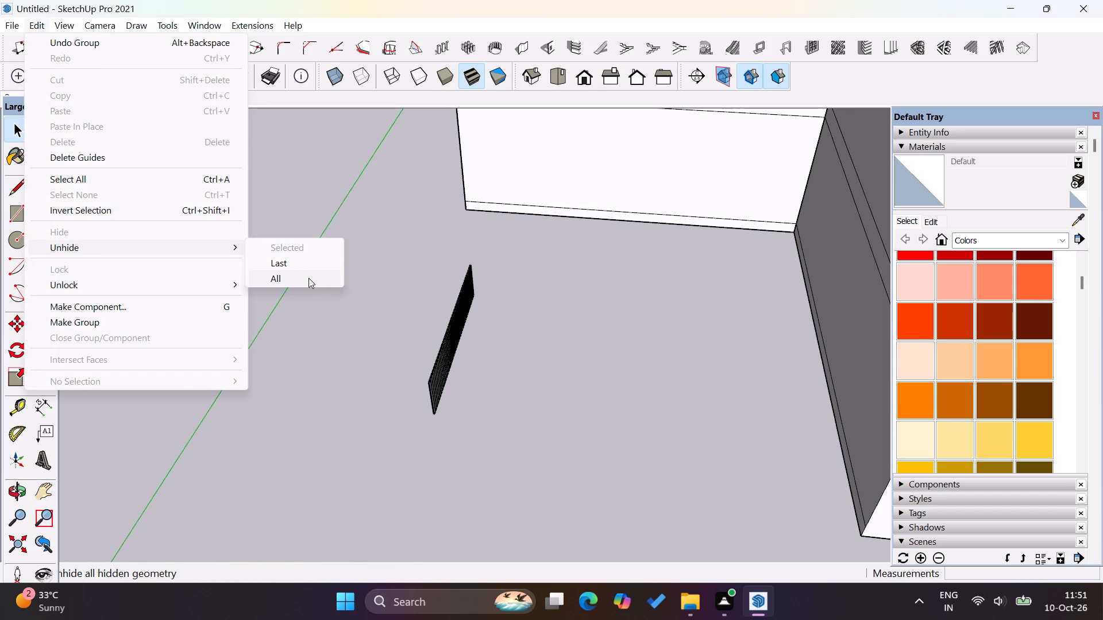
{"action": "left_click", "coordinate": [308, 276]}
Hide the wall with the door opening and the two storage blocks next to it.
{"action": "left_click", "coordinate": [388, 319]}
{"action": "right_click", "coordinate": [388, 318]}
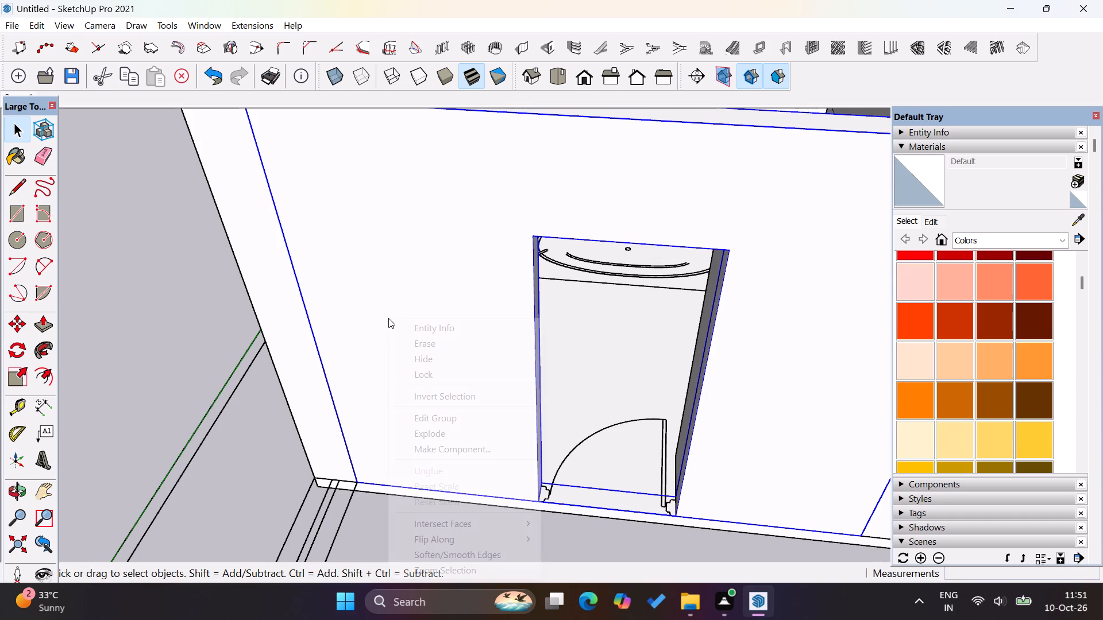
{"action": "left_click", "coordinate": [441, 354]}
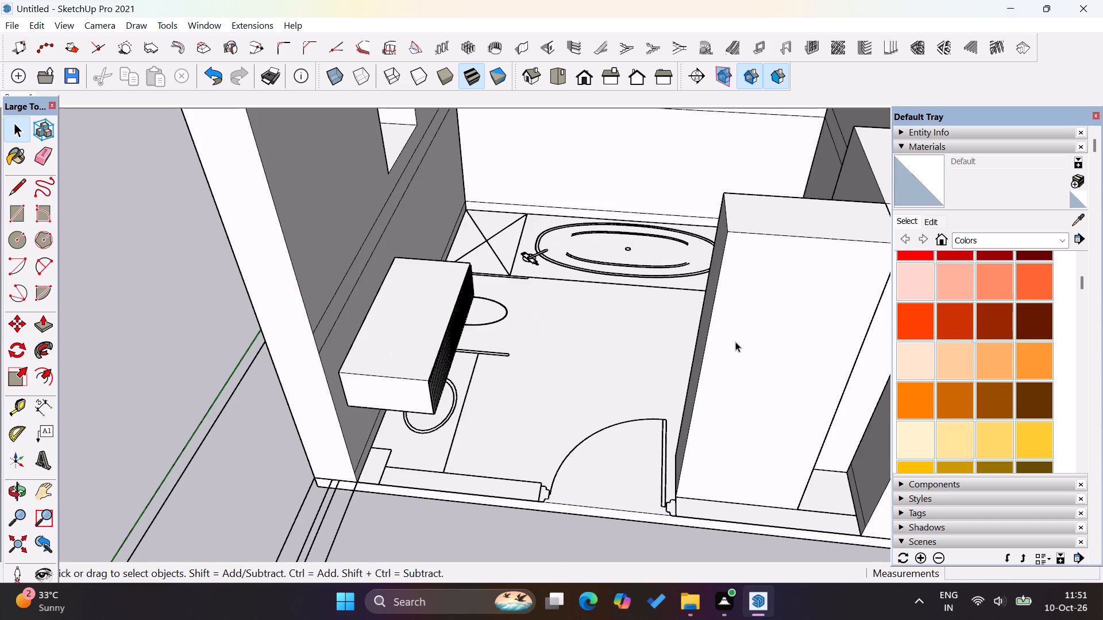
{"action": "left_click", "coordinate": [735, 342]}
{"action": "scroll", "coordinate": [431, 313], "scroll_direction": "down", "scroll_amount": 5}
{"action": "left_click", "coordinate": [700, 245], "text": "ctrl"}
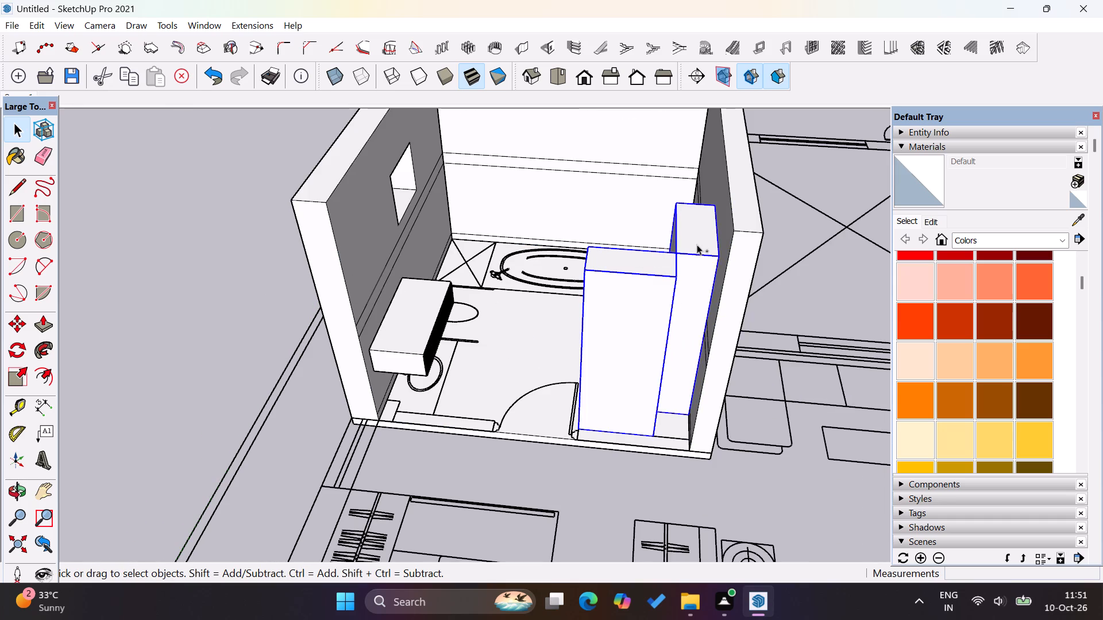
{"action": "right_click", "coordinate": [697, 245], "text": "ctrl"}
{"action": "left_click", "coordinate": [749, 290]}
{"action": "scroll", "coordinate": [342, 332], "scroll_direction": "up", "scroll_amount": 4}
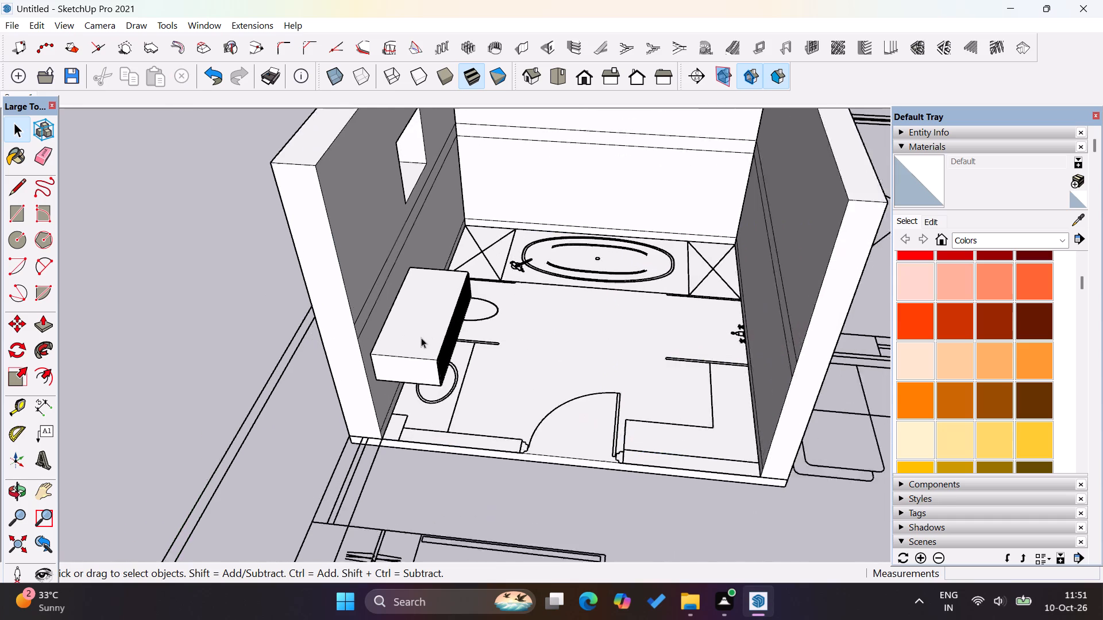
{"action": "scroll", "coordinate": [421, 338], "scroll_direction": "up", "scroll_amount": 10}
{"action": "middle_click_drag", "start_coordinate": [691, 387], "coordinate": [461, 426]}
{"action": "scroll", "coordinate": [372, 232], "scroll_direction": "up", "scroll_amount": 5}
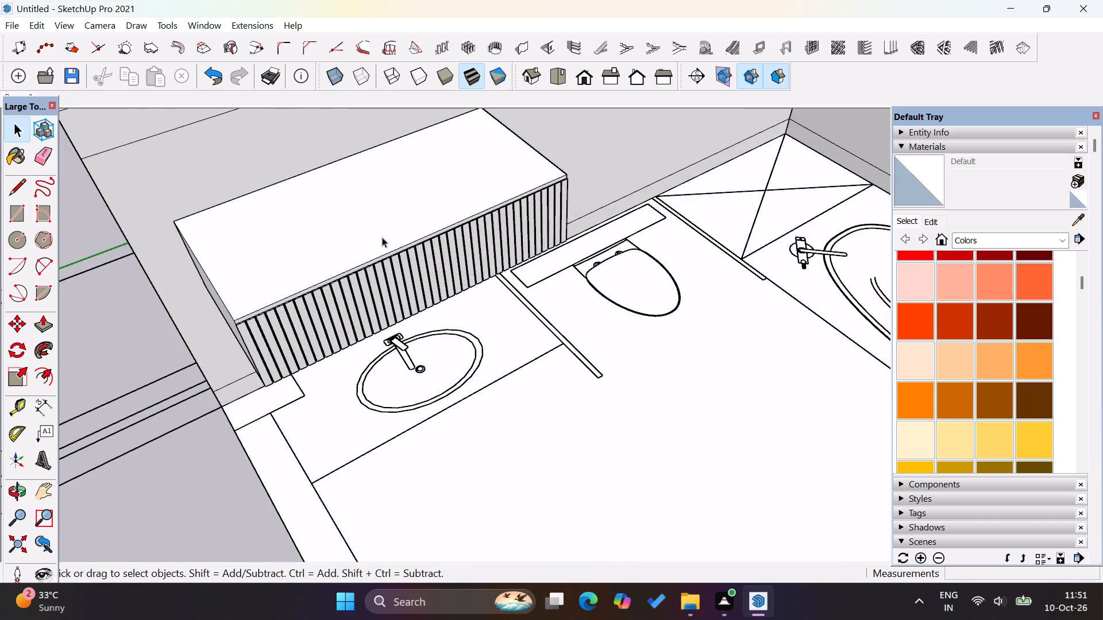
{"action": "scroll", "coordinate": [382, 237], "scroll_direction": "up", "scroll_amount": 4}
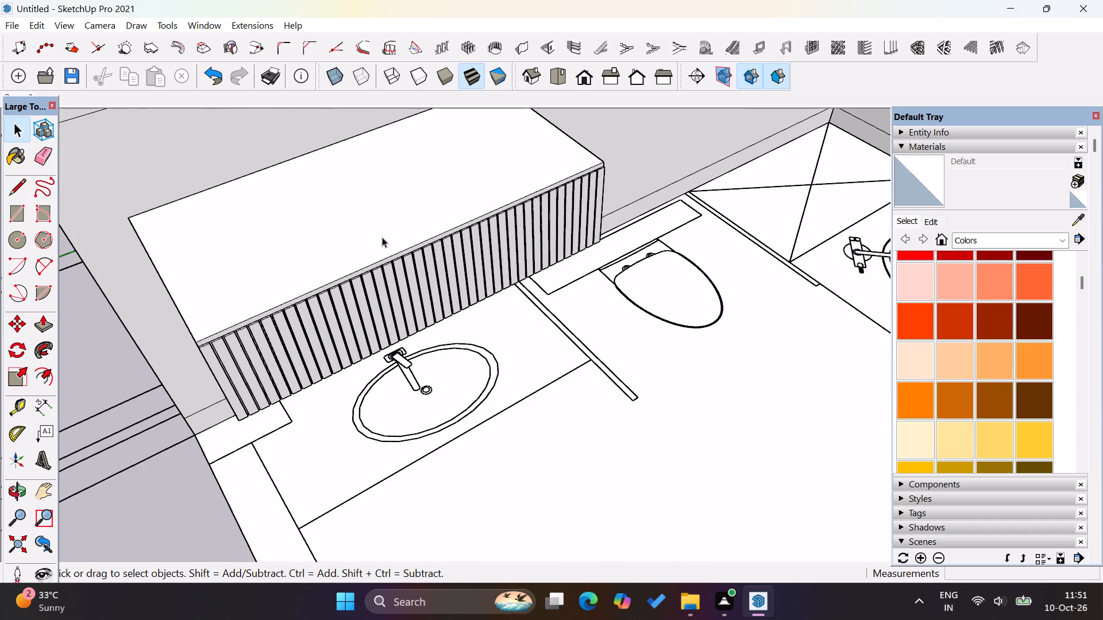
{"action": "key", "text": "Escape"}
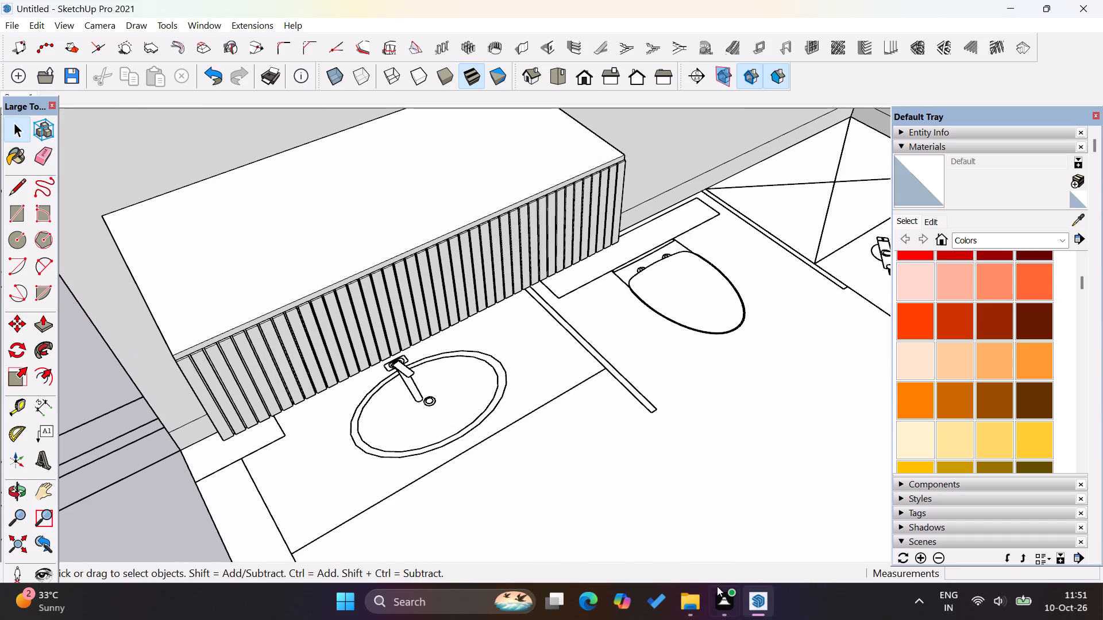
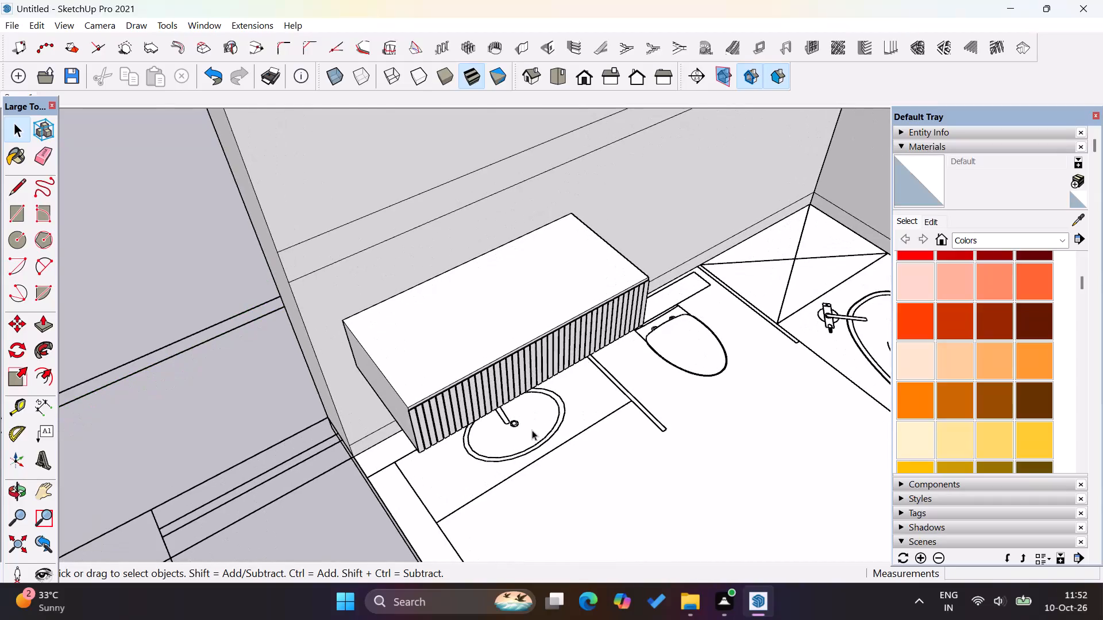
Draw a rectangle about 1' 10 3/8" by 3' 11 7/8" over the washbasin area of the floor plan, below the floating counter.
{"action": "scroll", "coordinate": [532, 430], "scroll_direction": "up", "scroll_amount": 5}
{"action": "middle_click_drag", "start_coordinate": [556, 437], "coordinate": [601, 290]}
{"action": "scroll", "coordinate": [620, 330], "scroll_direction": "down", "scroll_amount": 5}
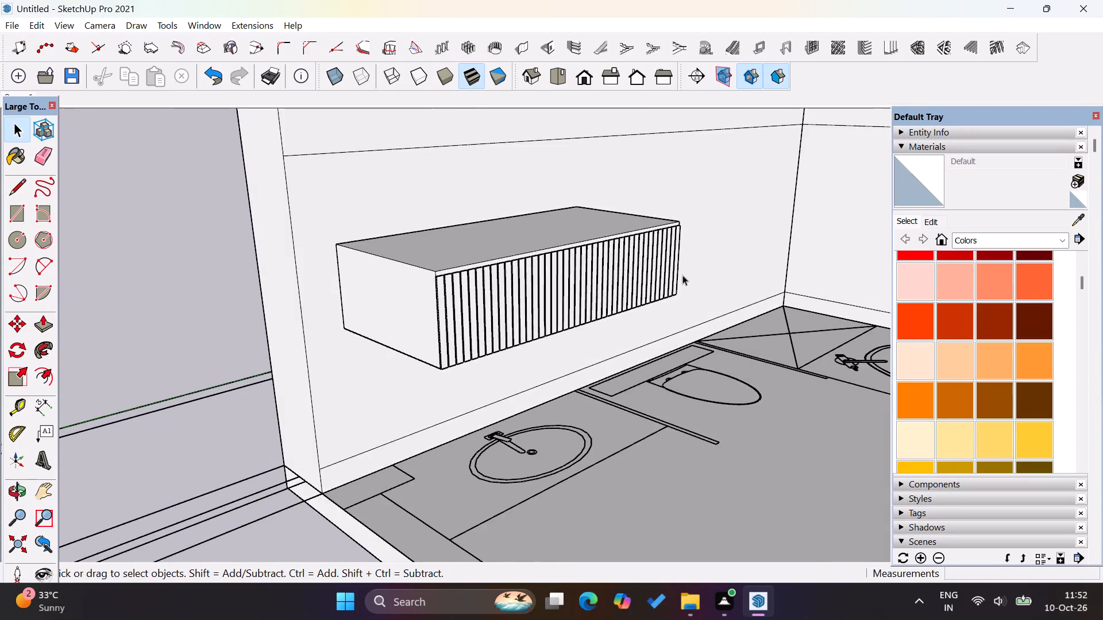
{"action": "scroll", "coordinate": [682, 275], "scroll_direction": "down", "scroll_amount": 2}
{"action": "scroll", "coordinate": [584, 420], "scroll_direction": "up", "scroll_amount": 4}
{"action": "scroll", "coordinate": [638, 348], "scroll_direction": "up", "scroll_amount": 4}
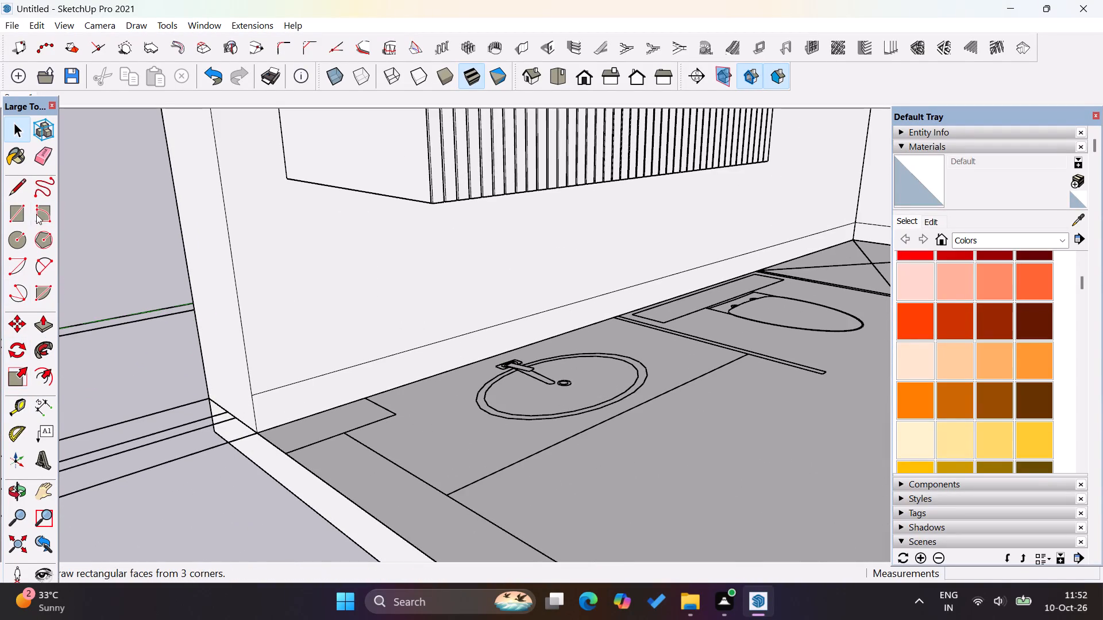
{"action": "left_click", "coordinate": [27, 211]}
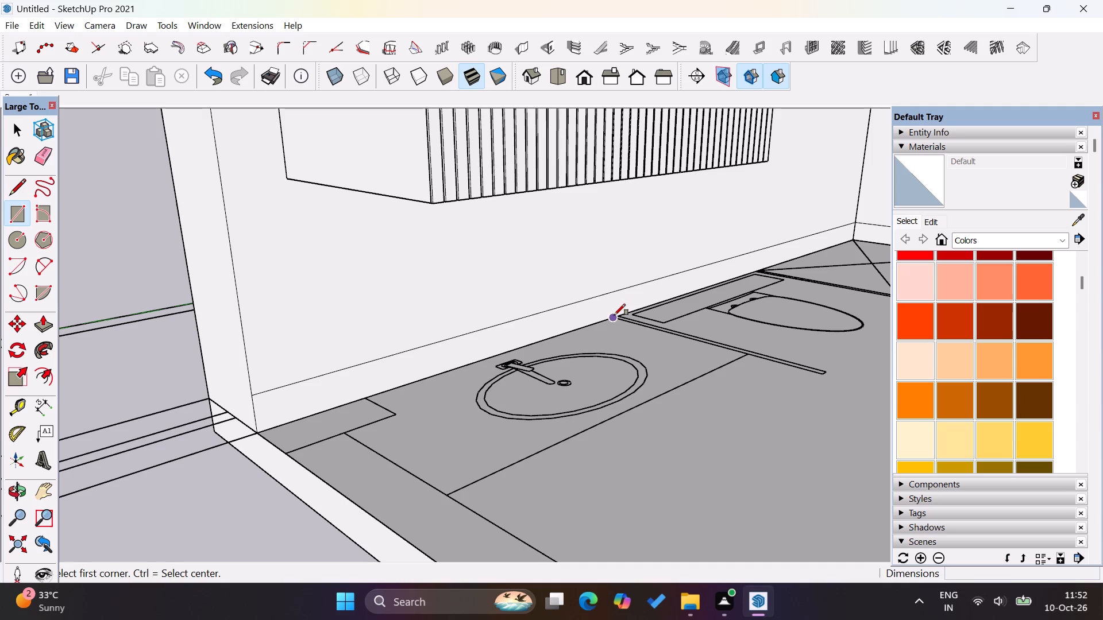
{"action": "left_click", "coordinate": [747, 351]}
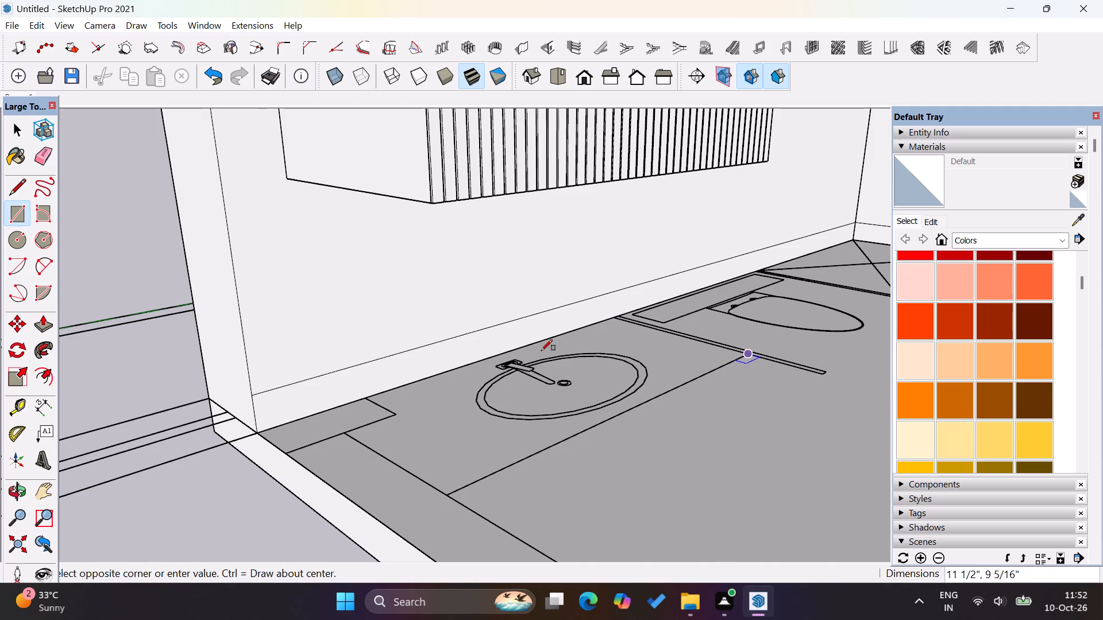
{"action": "key", "text": "Escape"}
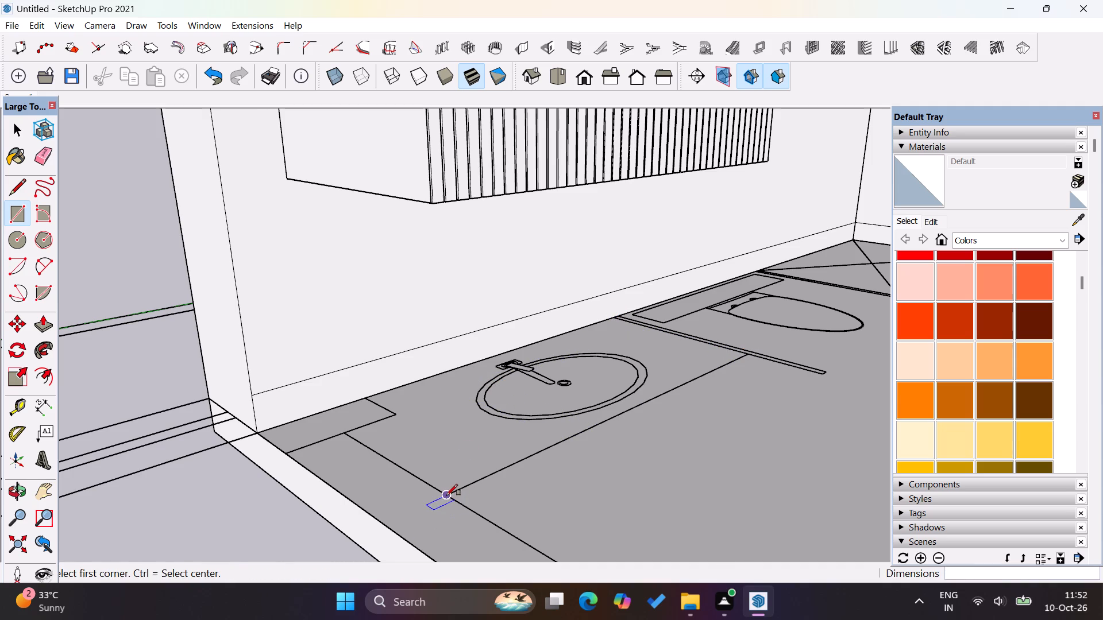
{"action": "left_click", "coordinate": [446, 495]}
{"action": "left_click", "coordinate": [618, 317]}
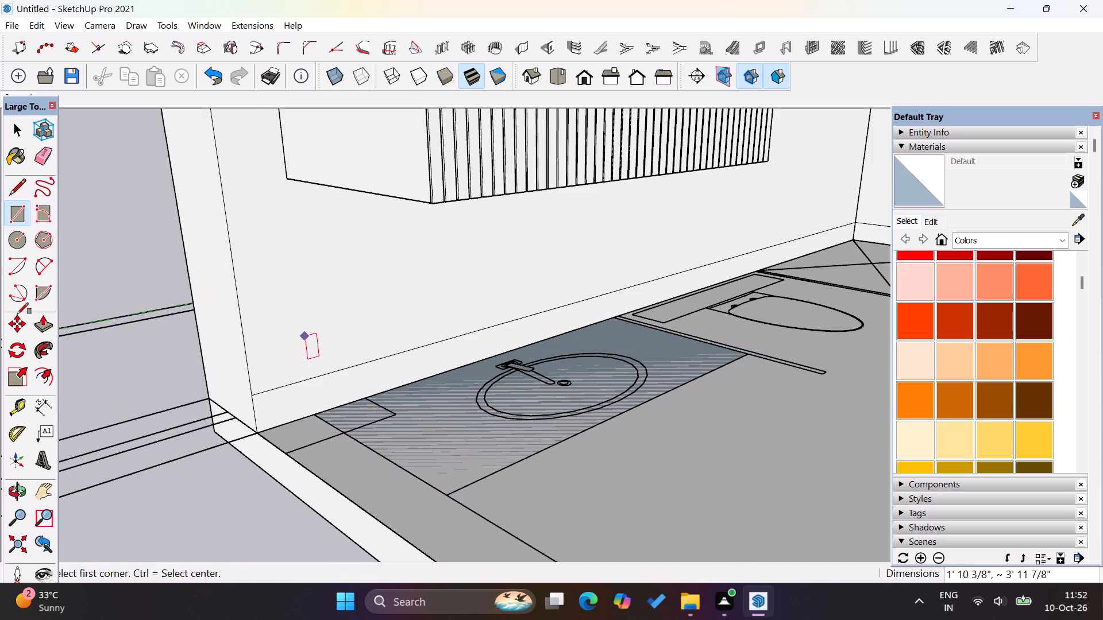
Pull the washbasin-area rectangle up about 2' 1/16" to the underside of the floating counter.
{"action": "left_click", "coordinate": [41, 325]}
{"action": "left_click", "coordinate": [480, 426]}
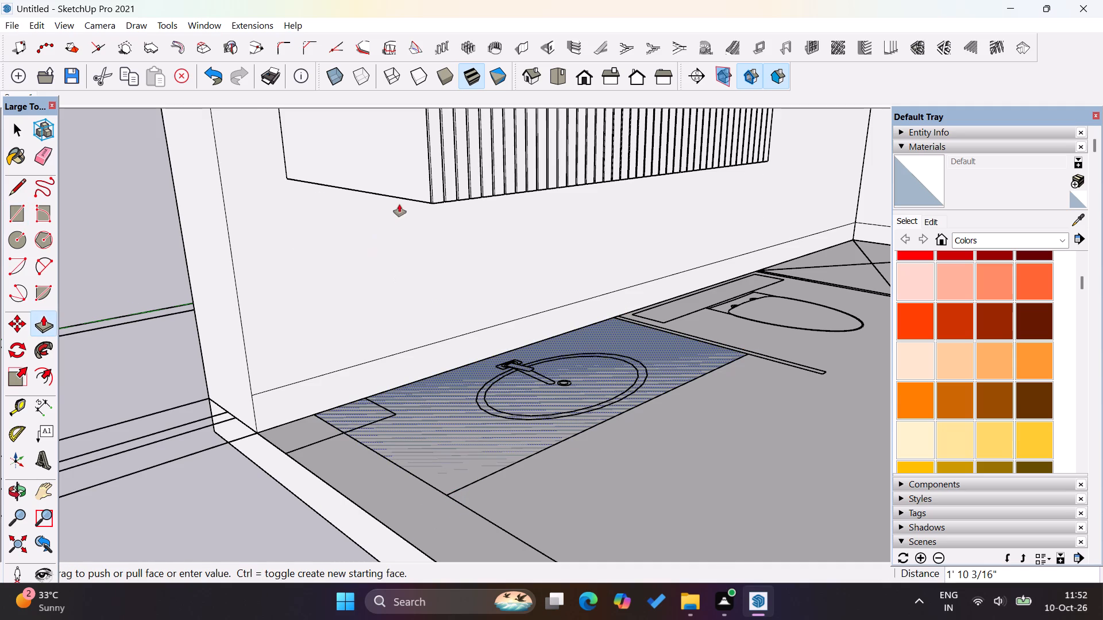
{"action": "left_click", "coordinate": [411, 183]}
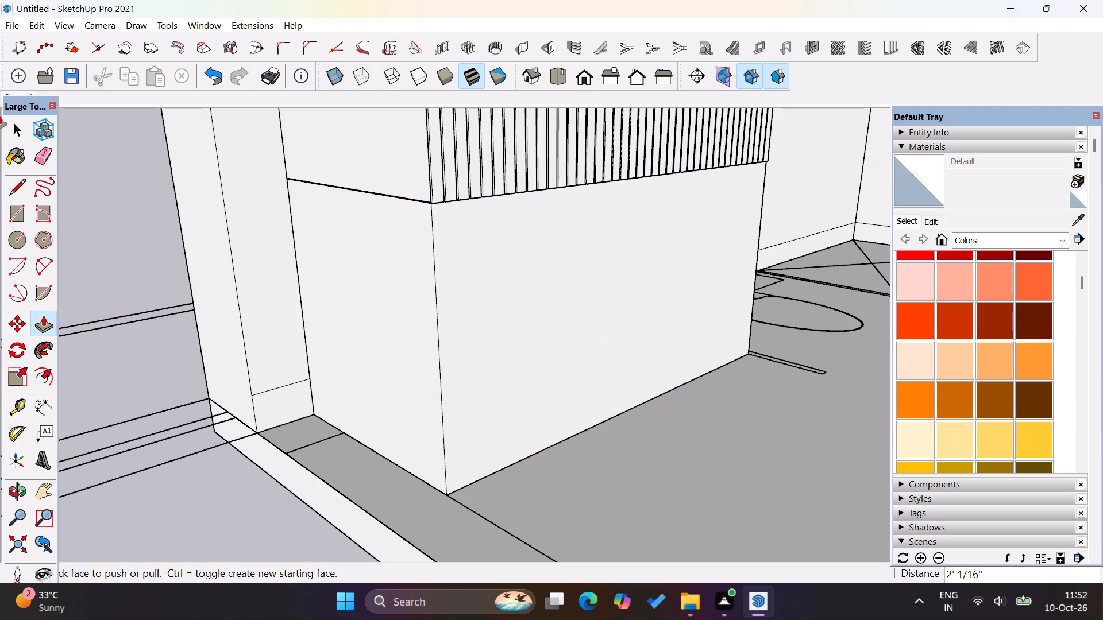
Group the whole lower box beneath the counter.
{"action": "left_click", "coordinate": [15, 132]}
{"action": "left_click", "coordinate": [74, 165]}
{"action": "triple_click", "coordinate": [522, 265]}
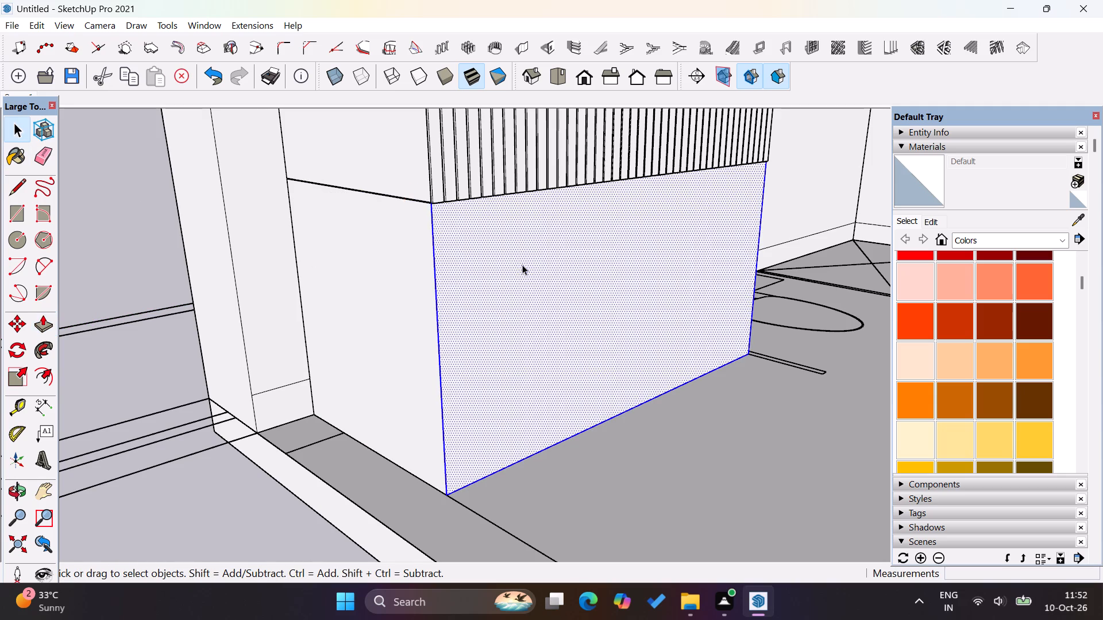
{"action": "right_click", "coordinate": [521, 265]}
{"action": "left_click", "coordinate": [589, 391]}
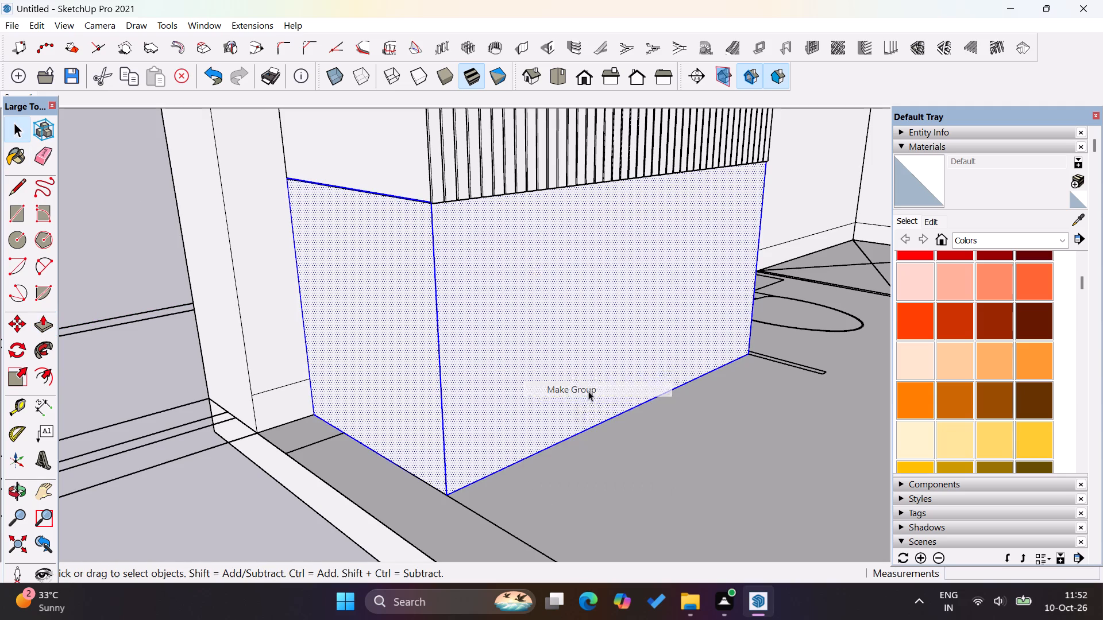
{"action": "left_click", "coordinate": [126, 276]}
Open the lower box group beneath the counter for editing.
{"action": "scroll", "coordinate": [451, 292], "scroll_direction": "up", "scroll_amount": 2}
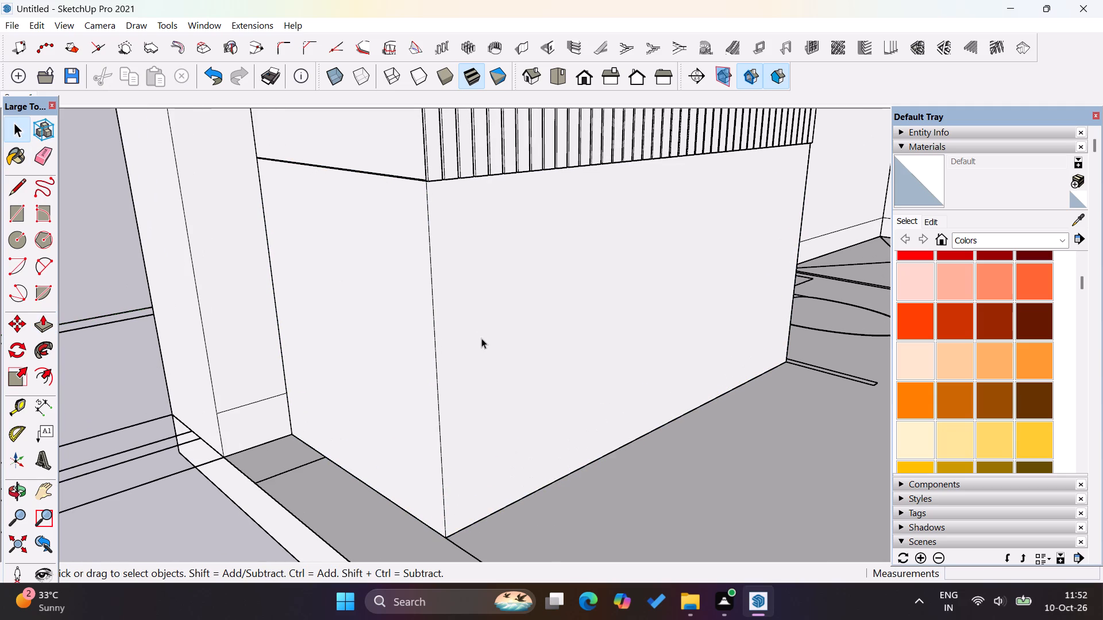
{"action": "double_click", "coordinate": [580, 320]}
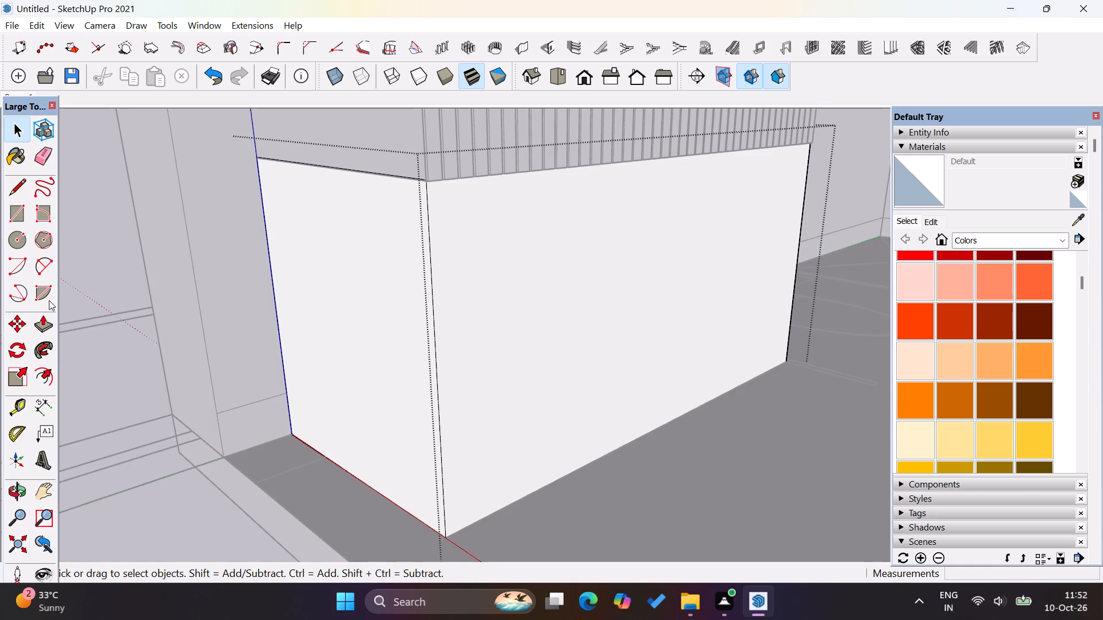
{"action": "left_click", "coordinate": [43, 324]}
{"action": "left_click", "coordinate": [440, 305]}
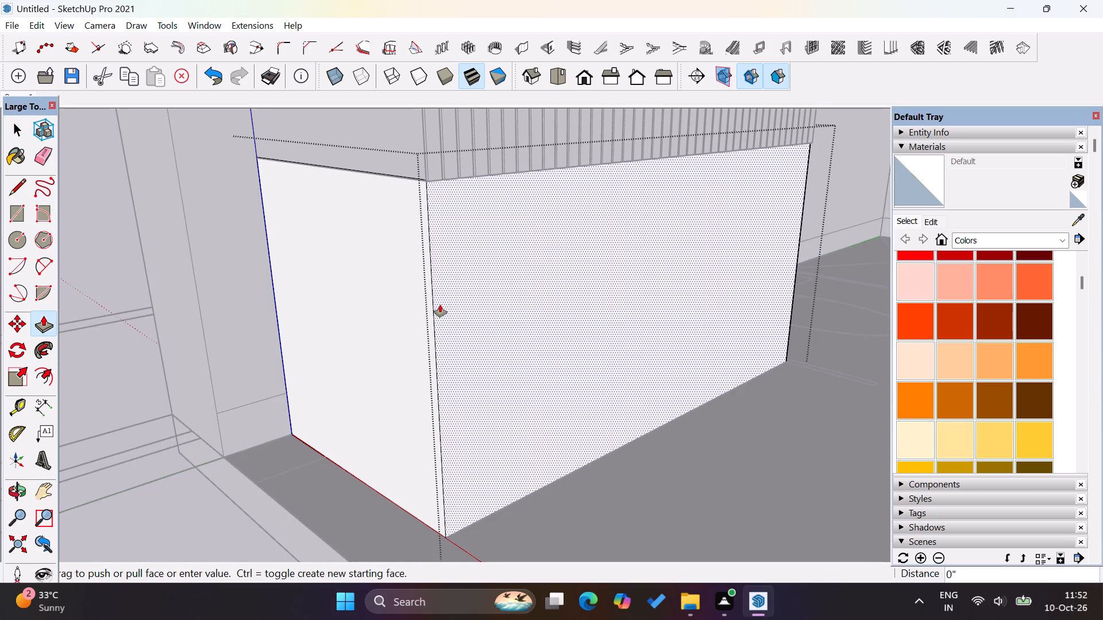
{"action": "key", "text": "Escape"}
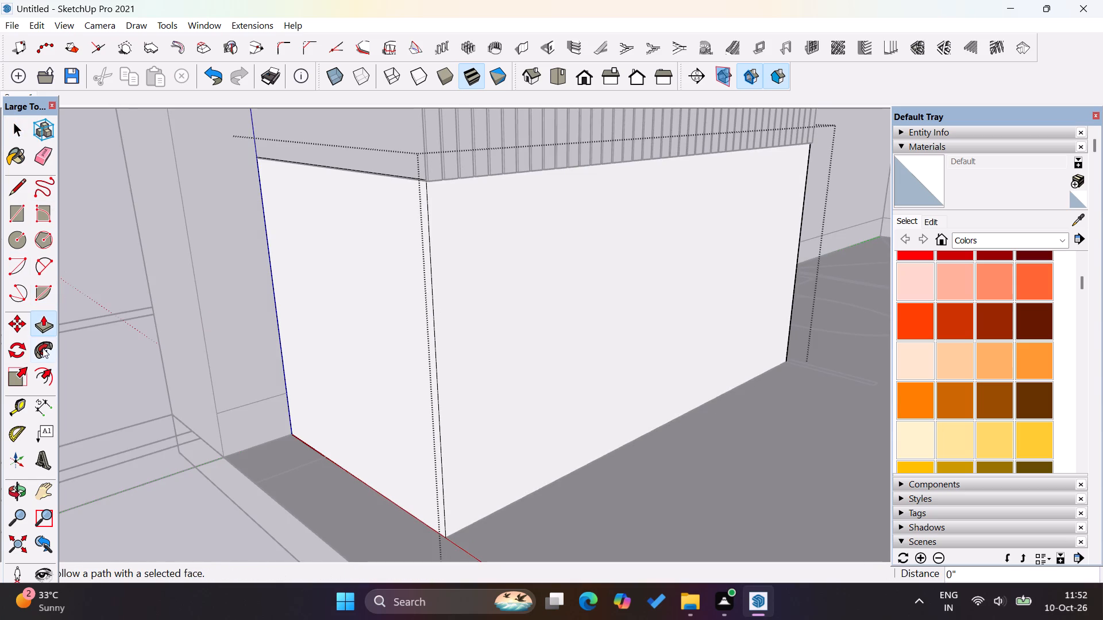
Offset the outline of the lower box's front face inward by 0.6" and close the group.
{"action": "left_click", "coordinate": [35, 375]}
{"action": "left_click", "coordinate": [462, 250]}
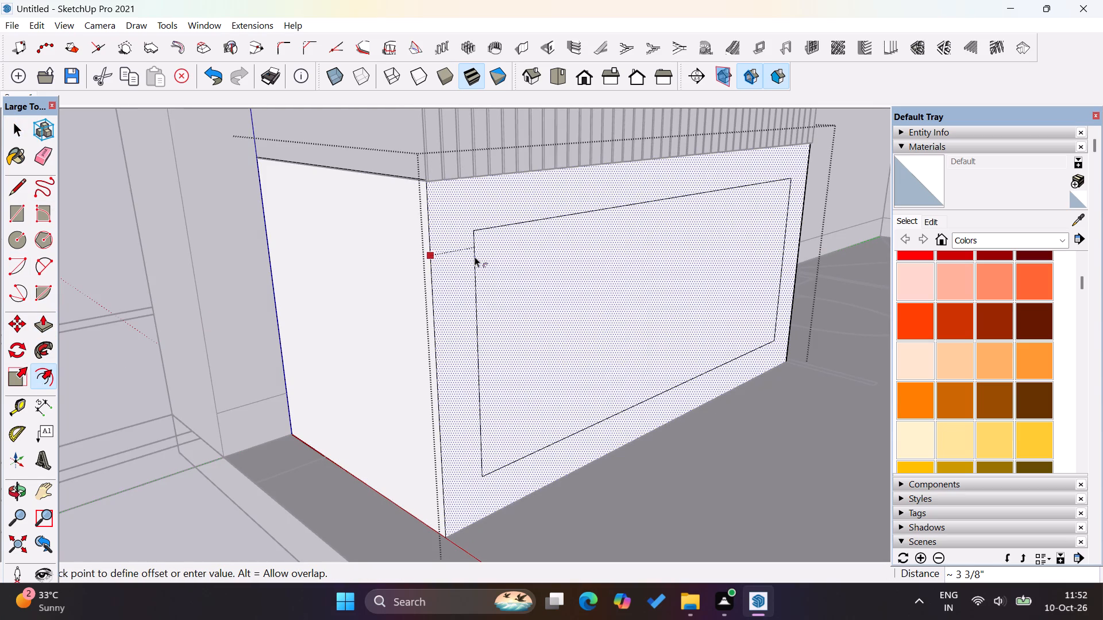
{"action": "type", "text": "0.6"}
{"action": "key", "text": "Return"}
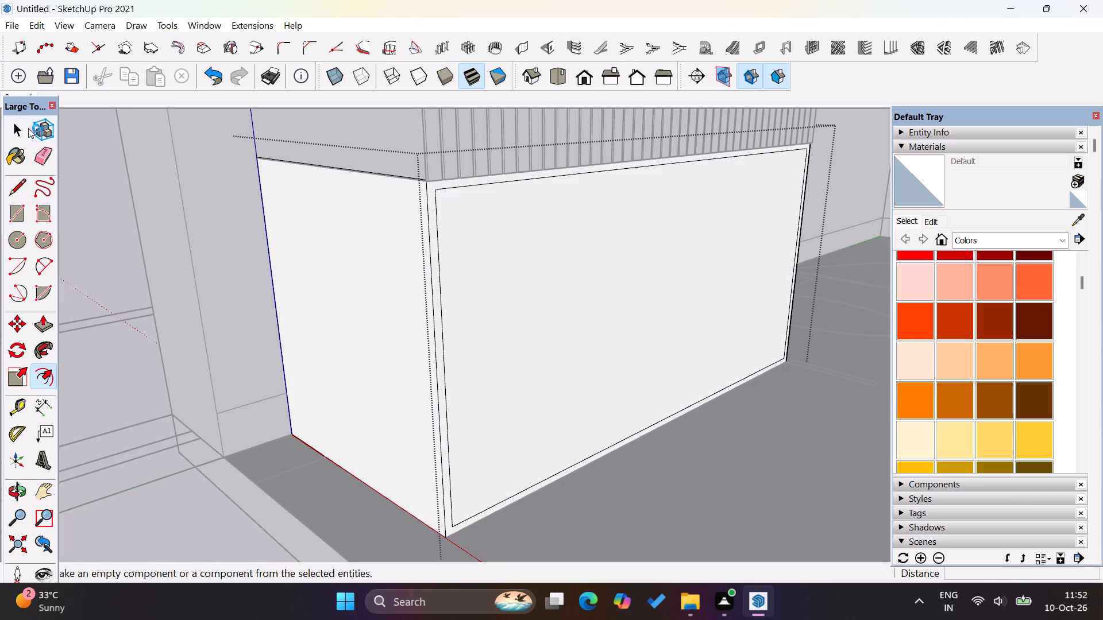
{"action": "left_click", "coordinate": [22, 129]}
{"action": "left_click", "coordinate": [105, 210]}
Hide the bathroom wall opposite the window wall.
{"action": "scroll", "coordinate": [405, 434], "scroll_direction": "down", "scroll_amount": 13}
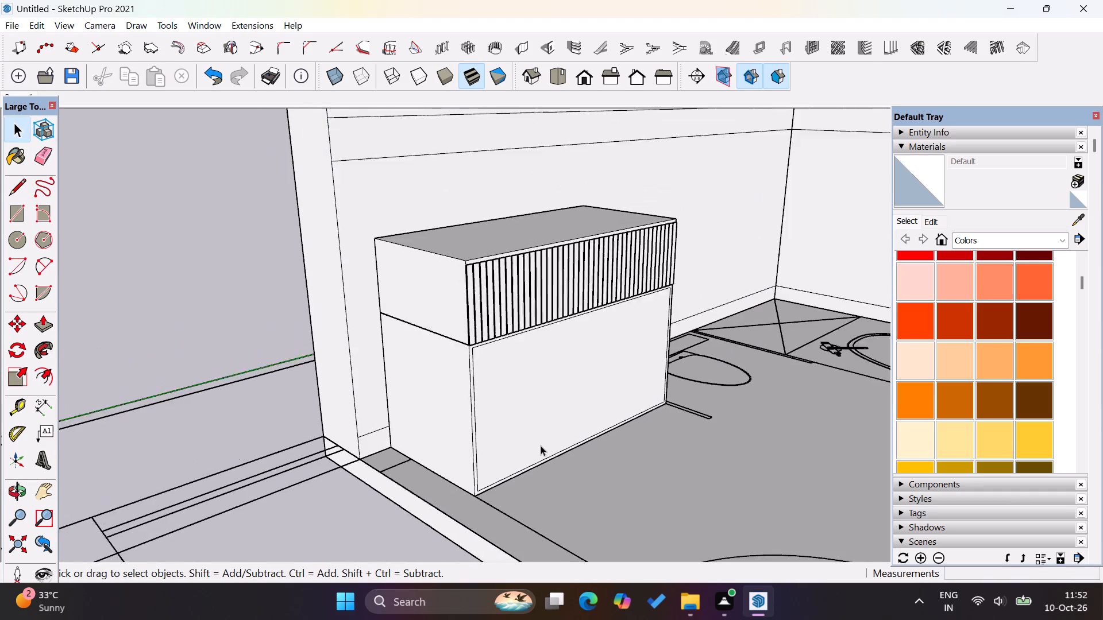
{"action": "scroll", "coordinate": [541, 445], "scroll_direction": "down", "scroll_amount": 1}
{"action": "middle_click_drag", "start_coordinate": [656, 436], "coordinate": [362, 431]}
{"action": "middle_click_drag", "start_coordinate": [364, 432], "coordinate": [765, 405]}
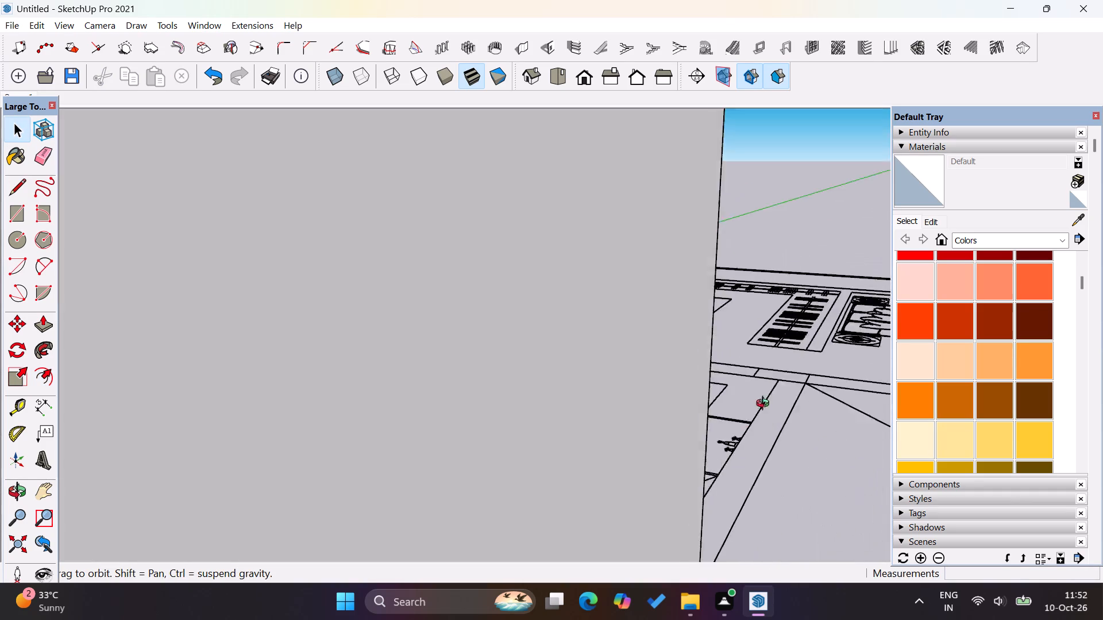
{"action": "middle_click_drag", "start_coordinate": [765, 405], "coordinate": [789, 402]}
{"action": "scroll", "coordinate": [746, 344], "scroll_direction": "down", "scroll_amount": 8}
{"action": "left_click", "coordinate": [686, 333]}
{"action": "right_click", "coordinate": [686, 333]}
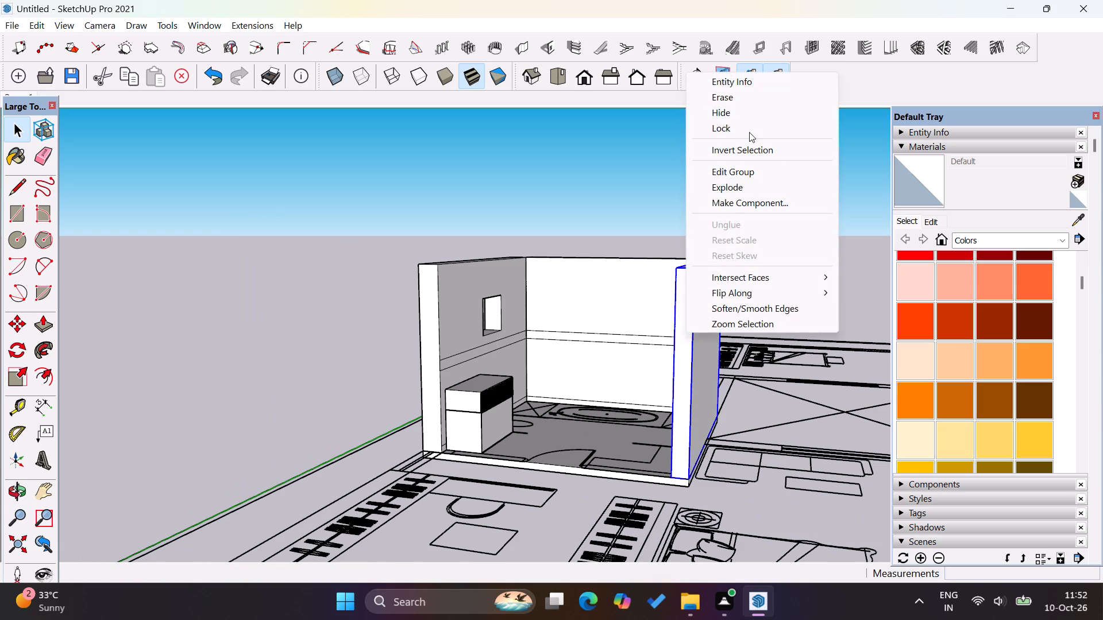
{"action": "left_click", "coordinate": [735, 118]}
Examine the washbasin unit from the front, including the vertical strips and the offset border on the lower box.
{"action": "scroll", "coordinate": [489, 410], "scroll_direction": "up", "scroll_amount": 8}
{"action": "middle_click_drag", "start_coordinate": [743, 417], "coordinate": [680, 456]}
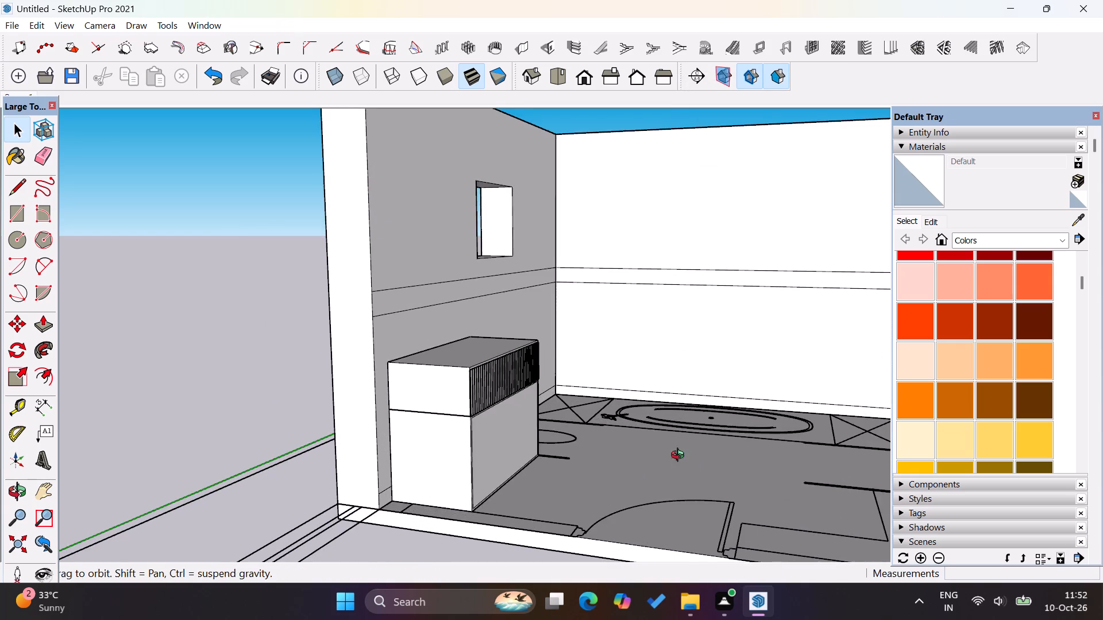
{"action": "middle_click_drag", "start_coordinate": [680, 456], "coordinate": [468, 451]}
{"action": "scroll", "coordinate": [383, 409], "scroll_direction": "up", "scroll_amount": 8}
{"action": "middle_click_drag", "start_coordinate": [497, 436], "coordinate": [418, 424]}
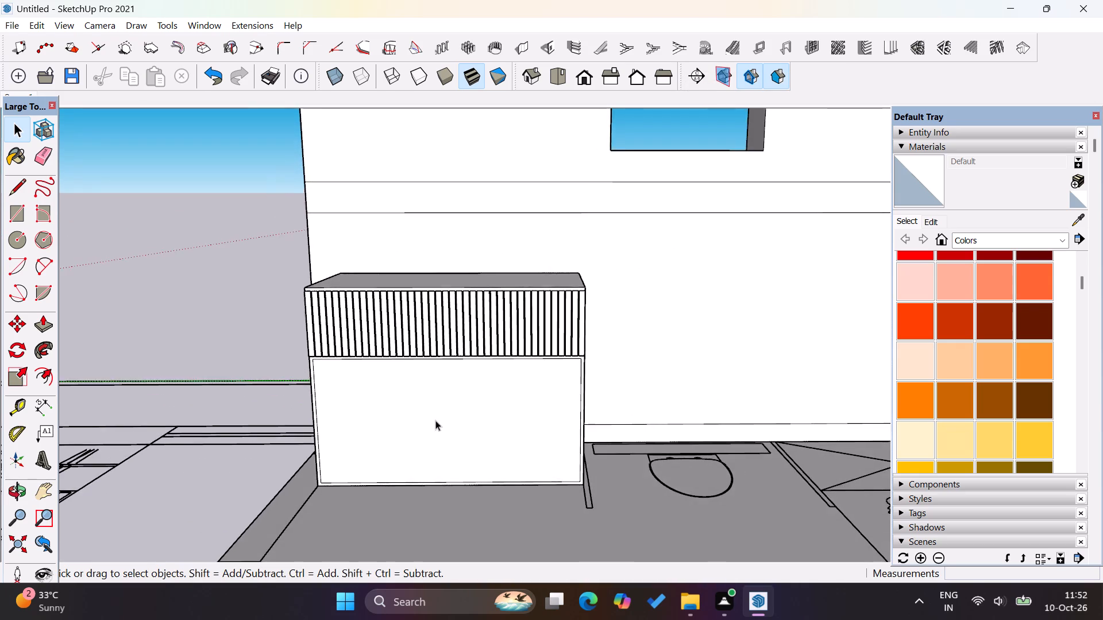
{"action": "scroll", "coordinate": [439, 420], "scroll_direction": "up", "scroll_amount": 5}
{"action": "scroll", "coordinate": [547, 429], "scroll_direction": "down", "scroll_amount": 4}
{"action": "scroll", "coordinate": [476, 456], "scroll_direction": "up", "scroll_amount": 3}
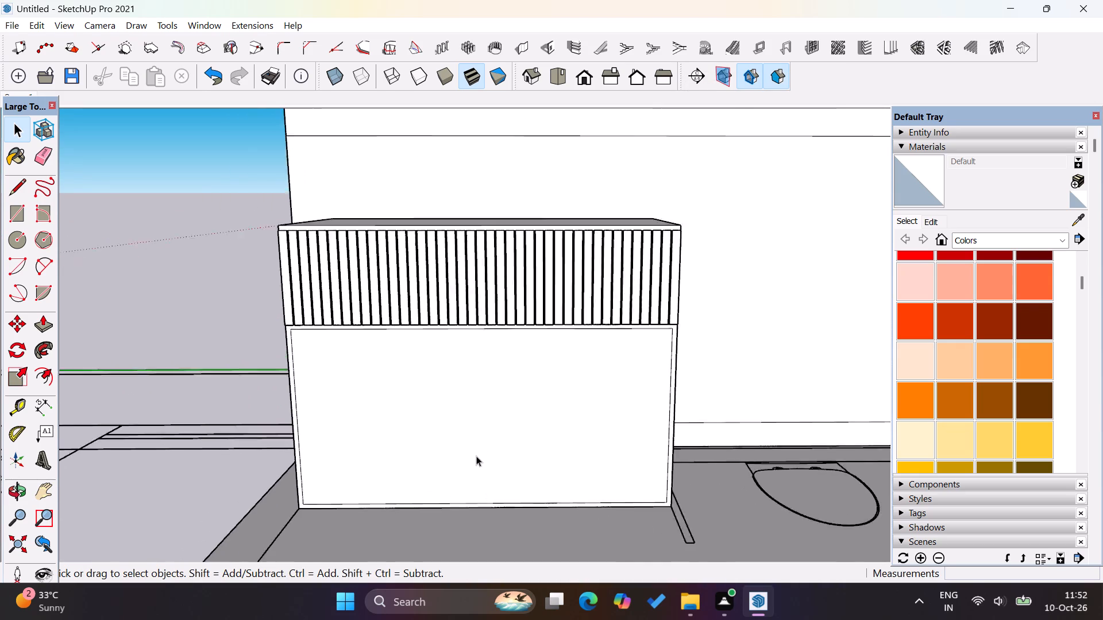
{"action": "scroll", "coordinate": [476, 456], "scroll_direction": "up", "scroll_amount": 1}
{"action": "scroll", "coordinate": [594, 350], "scroll_direction": "down", "scroll_amount": 4}
{"action": "scroll", "coordinate": [491, 408], "scroll_direction": "up", "scroll_amount": 4}
{"action": "scroll", "coordinate": [508, 415], "scroll_direction": "down", "scroll_amount": 7}
{"action": "scroll", "coordinate": [525, 416], "scroll_direction": "up", "scroll_amount": 3}
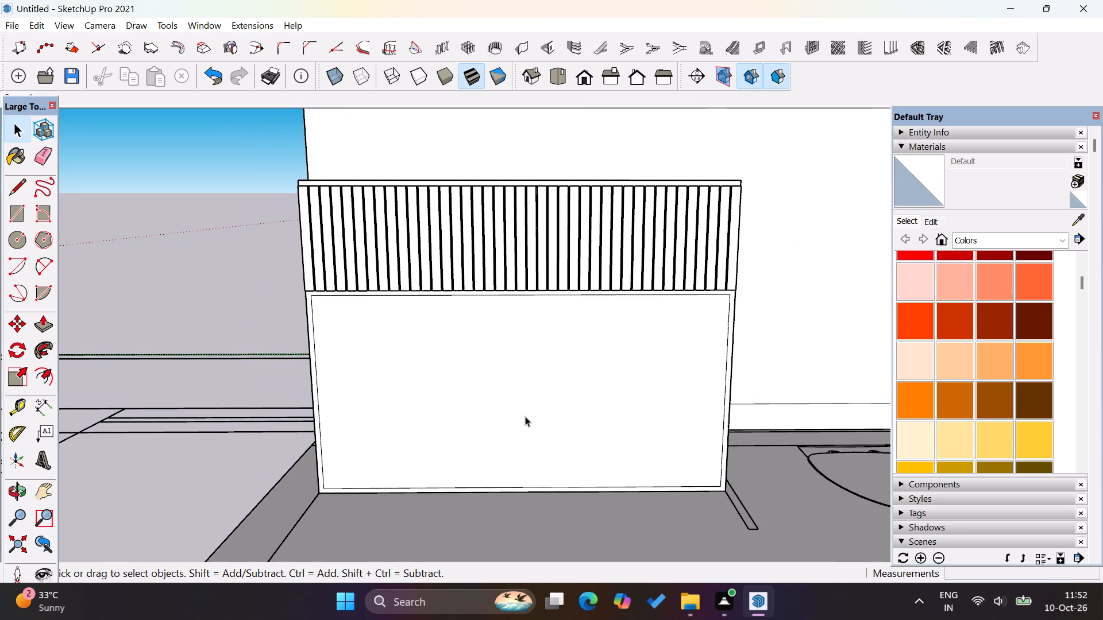
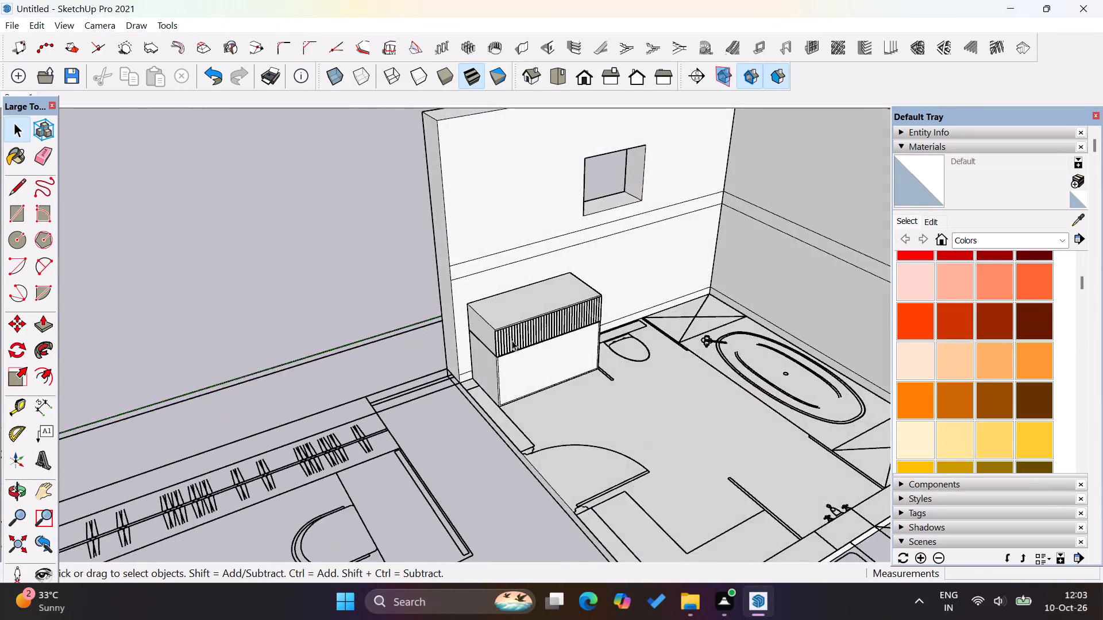
Examine the washbasin unit and the inset border on its lower box from several angles.
{"action": "scroll", "coordinate": [509, 338], "scroll_direction": "up", "scroll_amount": 9}
{"action": "scroll", "coordinate": [303, 336], "scroll_direction": "up", "scroll_amount": 4}
{"action": "scroll", "coordinate": [461, 335], "scroll_direction": "up", "scroll_amount": 3}
{"action": "scroll", "coordinate": [357, 331], "scroll_direction": "down", "scroll_amount": 6}
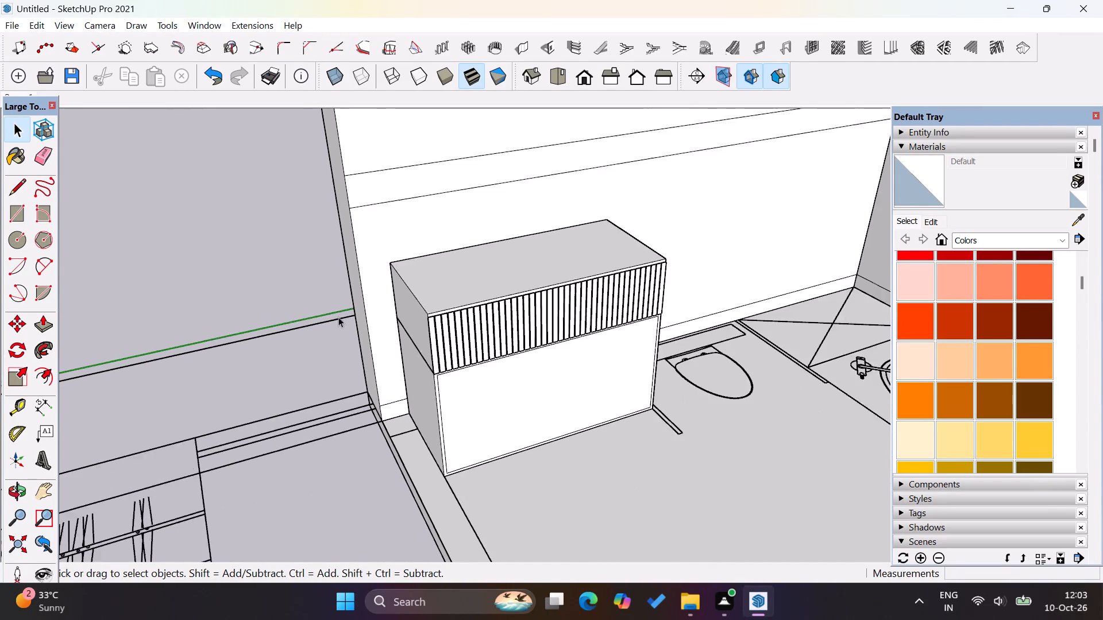
{"action": "scroll", "coordinate": [338, 317], "scroll_direction": "down", "scroll_amount": 4}
{"action": "scroll", "coordinate": [472, 367], "scroll_direction": "up", "scroll_amount": 12}
{"action": "scroll", "coordinate": [438, 293], "scroll_direction": "down", "scroll_amount": 12}
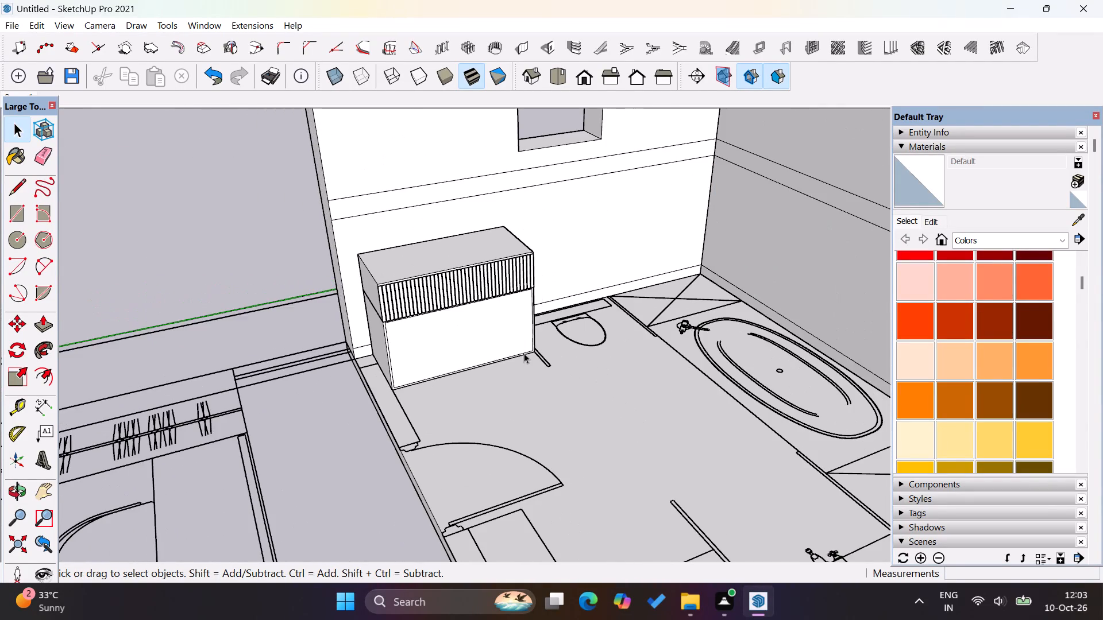
{"action": "middle_click_drag", "start_coordinate": [523, 361], "coordinate": [369, 274]}
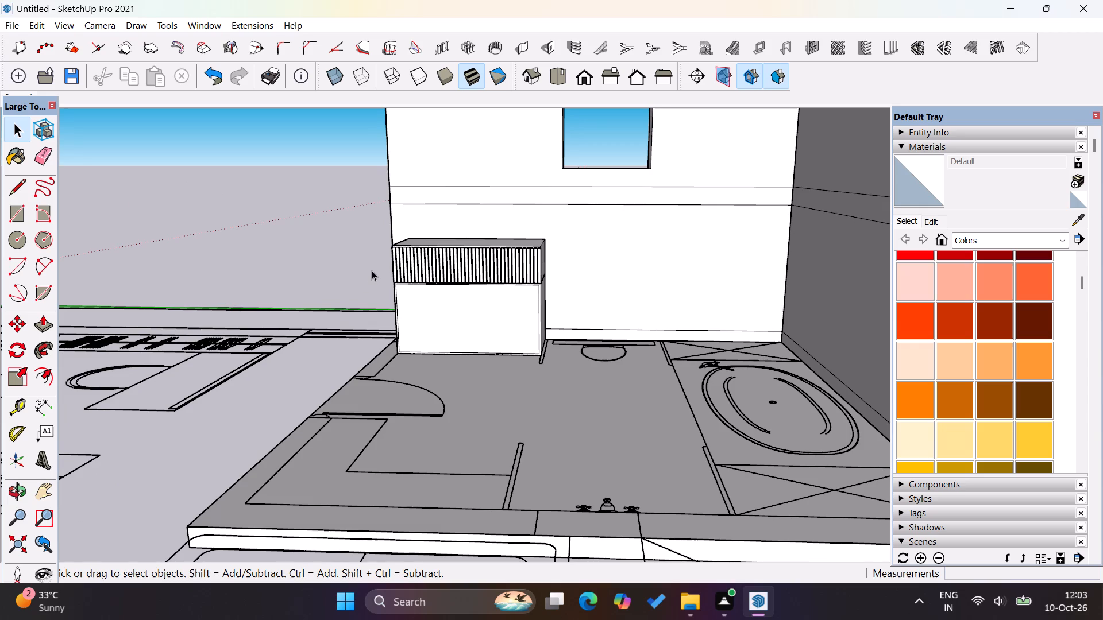
{"action": "scroll", "coordinate": [448, 304], "scroll_direction": "up", "scroll_amount": 4}
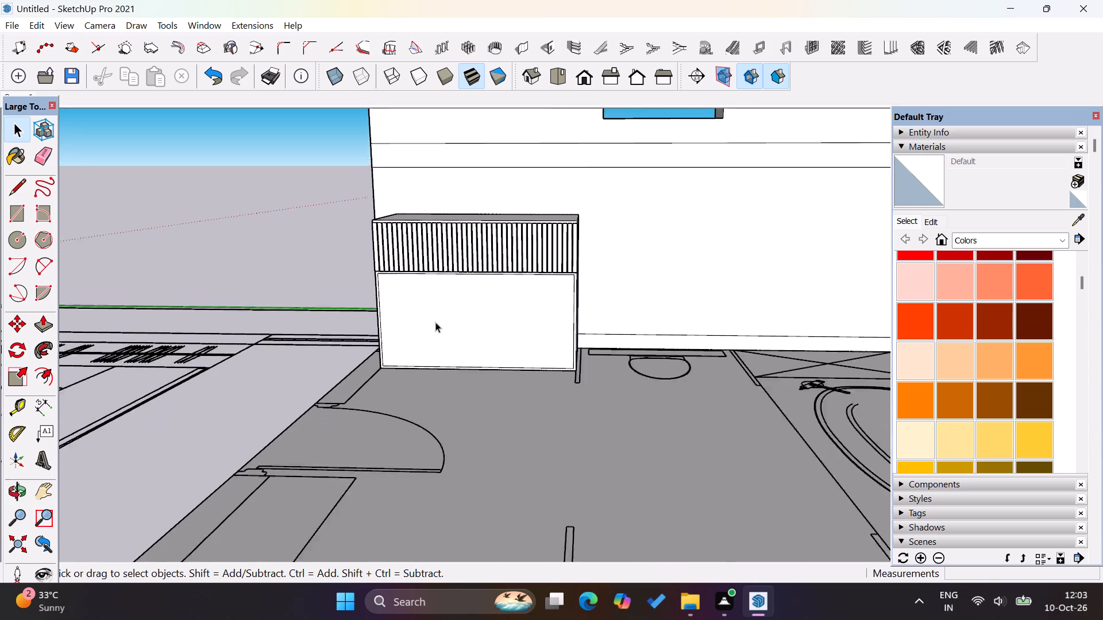
{"action": "scroll", "coordinate": [435, 322], "scroll_direction": "up", "scroll_amount": 11}
{"action": "scroll", "coordinate": [455, 369], "scroll_direction": "down", "scroll_amount": 10}
{"action": "middle_click_drag", "start_coordinate": [479, 361], "coordinate": [569, 371]}
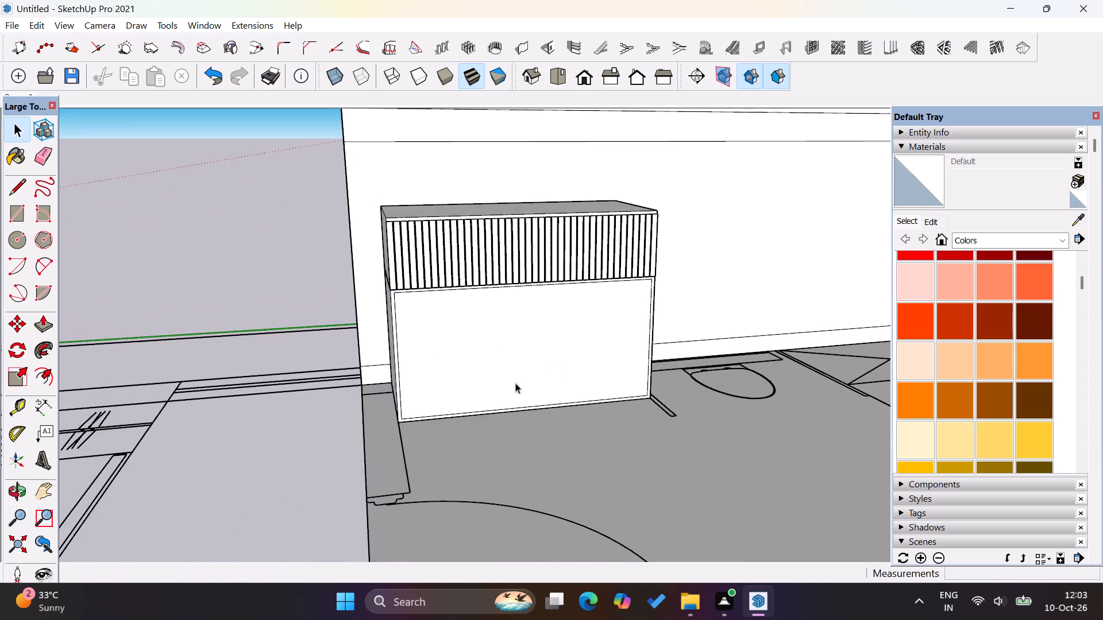
{"action": "scroll", "coordinate": [497, 367], "scroll_direction": "up", "scroll_amount": 7}
{"action": "scroll", "coordinate": [454, 344], "scroll_direction": "down", "scroll_amount": 5}
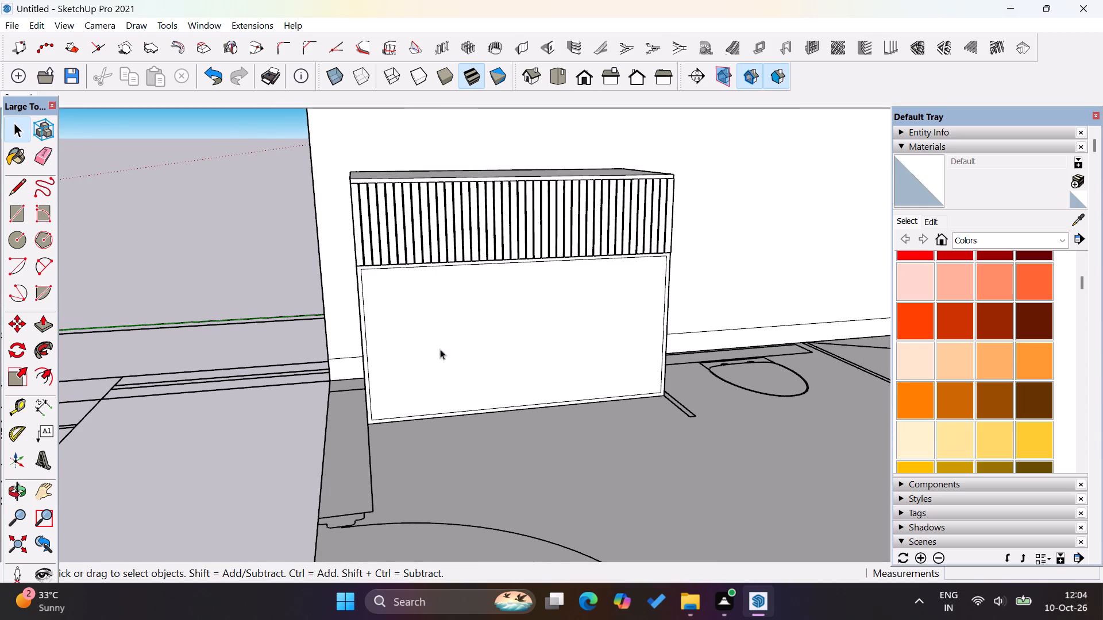
Open the lower box group and erase the inset offset outline from its front face.
{"action": "scroll", "coordinate": [429, 406], "scroll_direction": "up", "scroll_amount": 4}
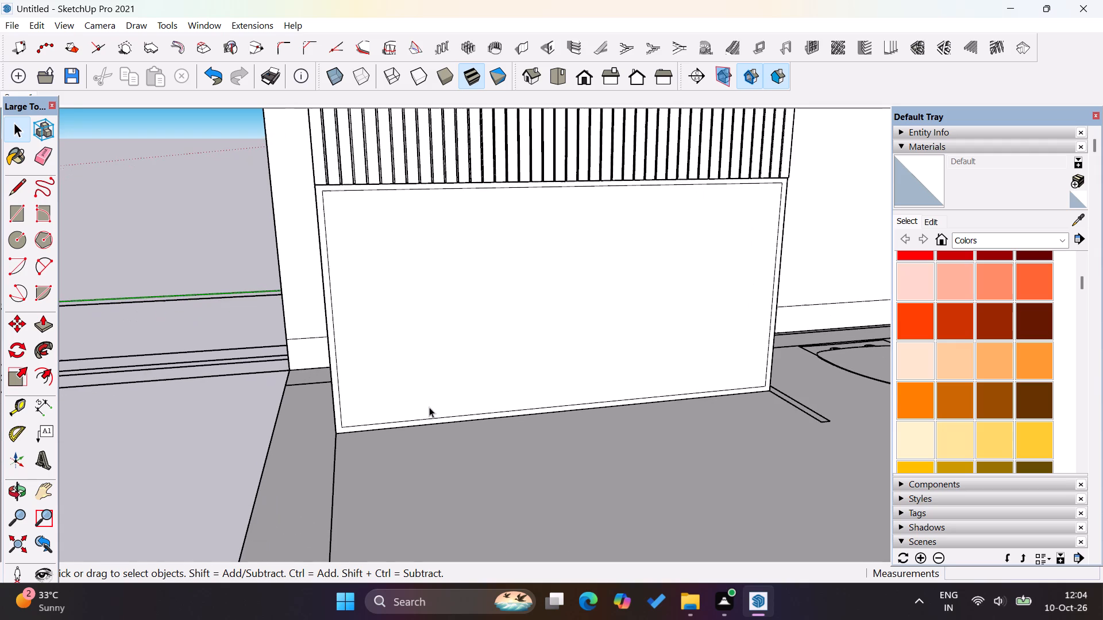
{"action": "middle_click_drag", "start_coordinate": [454, 367], "coordinate": [467, 354]}
{"action": "middle_click_drag", "start_coordinate": [498, 318], "coordinate": [610, 299]}
{"action": "double_click", "coordinate": [483, 344]}
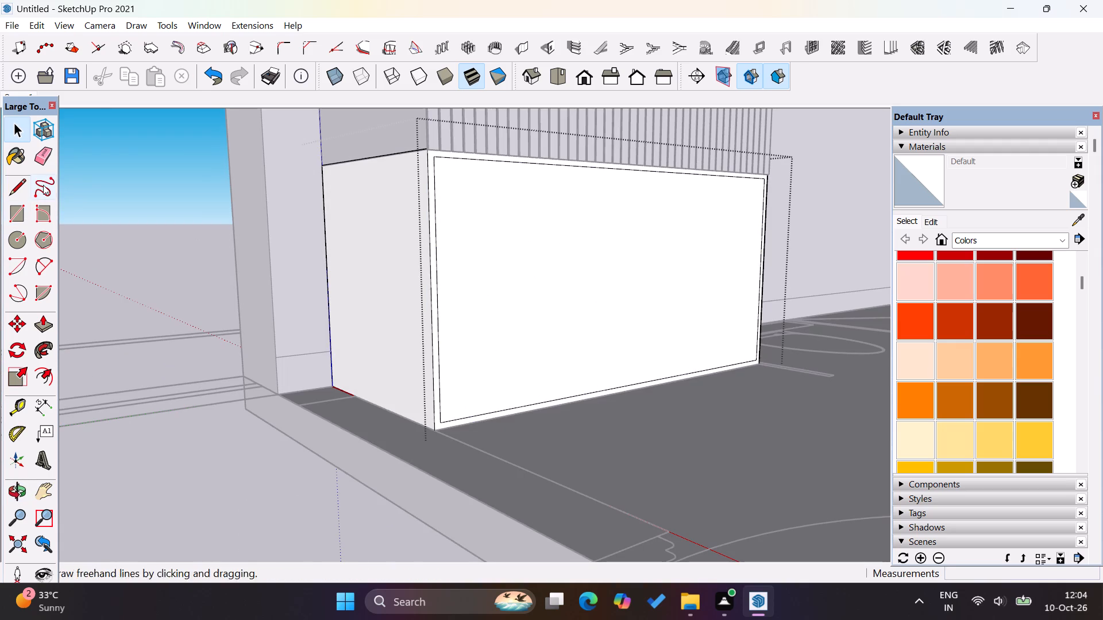
{"action": "left_click", "coordinate": [43, 152]}
{"action": "left_click", "coordinate": [435, 157]}
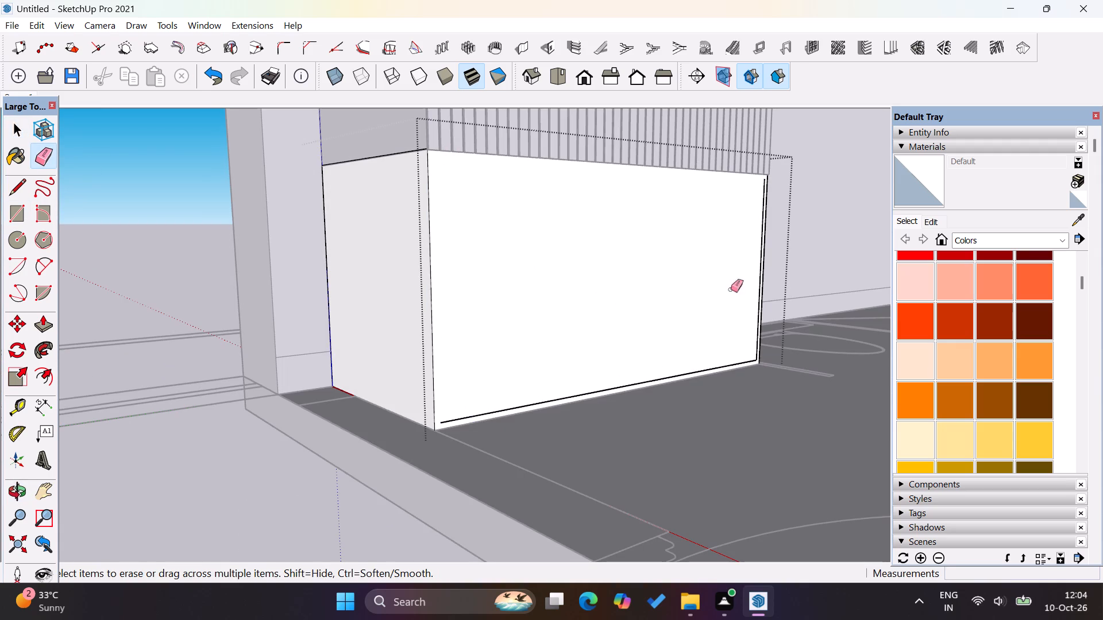
{"action": "left_click", "coordinate": [757, 359]}
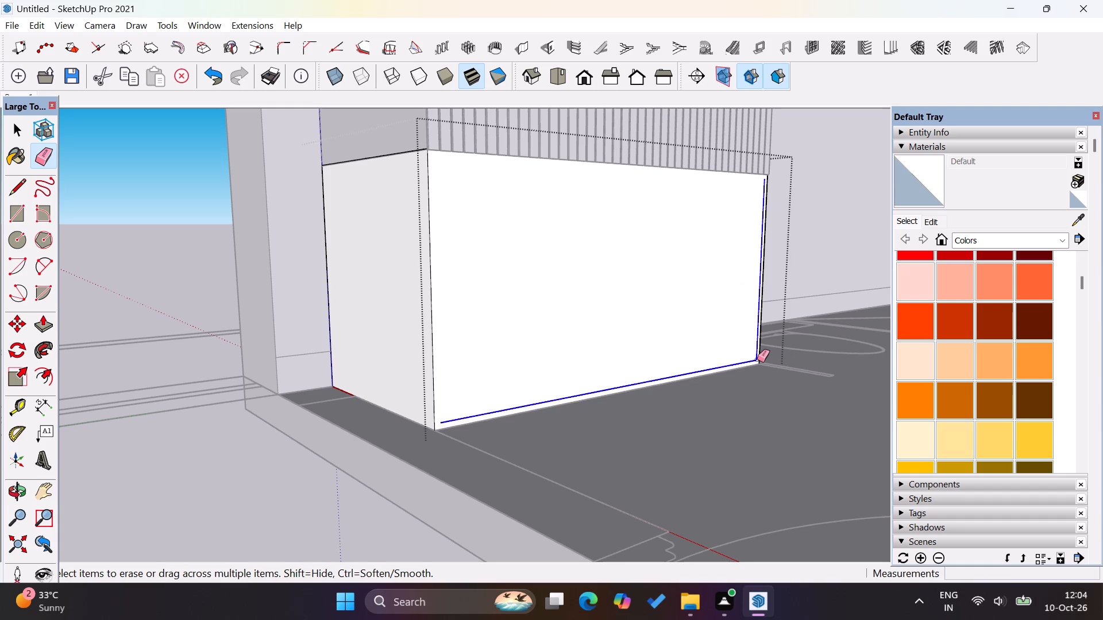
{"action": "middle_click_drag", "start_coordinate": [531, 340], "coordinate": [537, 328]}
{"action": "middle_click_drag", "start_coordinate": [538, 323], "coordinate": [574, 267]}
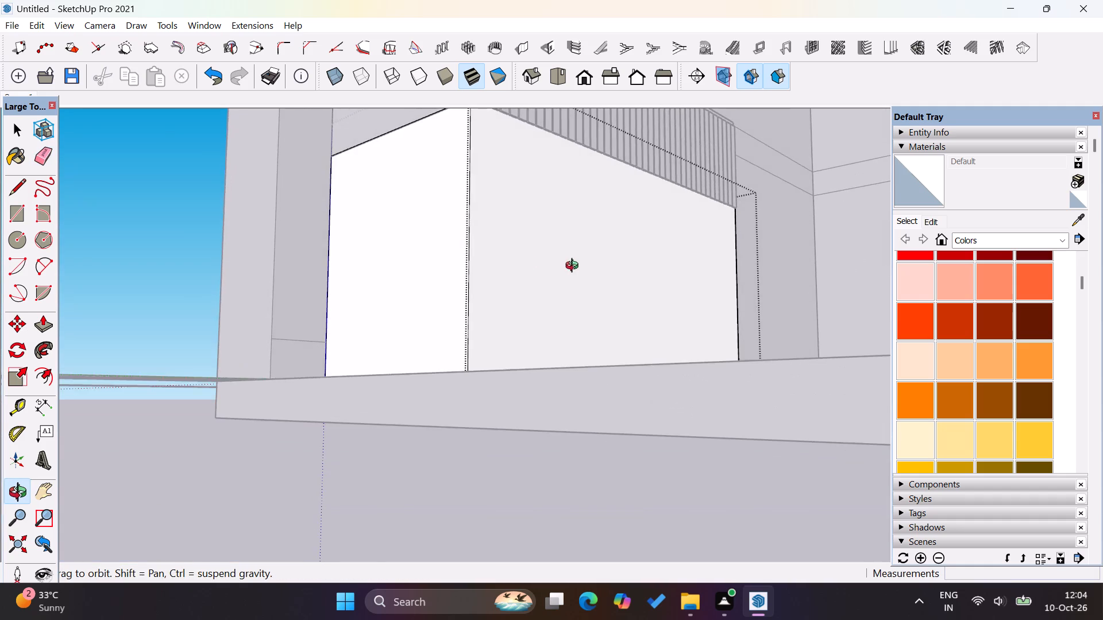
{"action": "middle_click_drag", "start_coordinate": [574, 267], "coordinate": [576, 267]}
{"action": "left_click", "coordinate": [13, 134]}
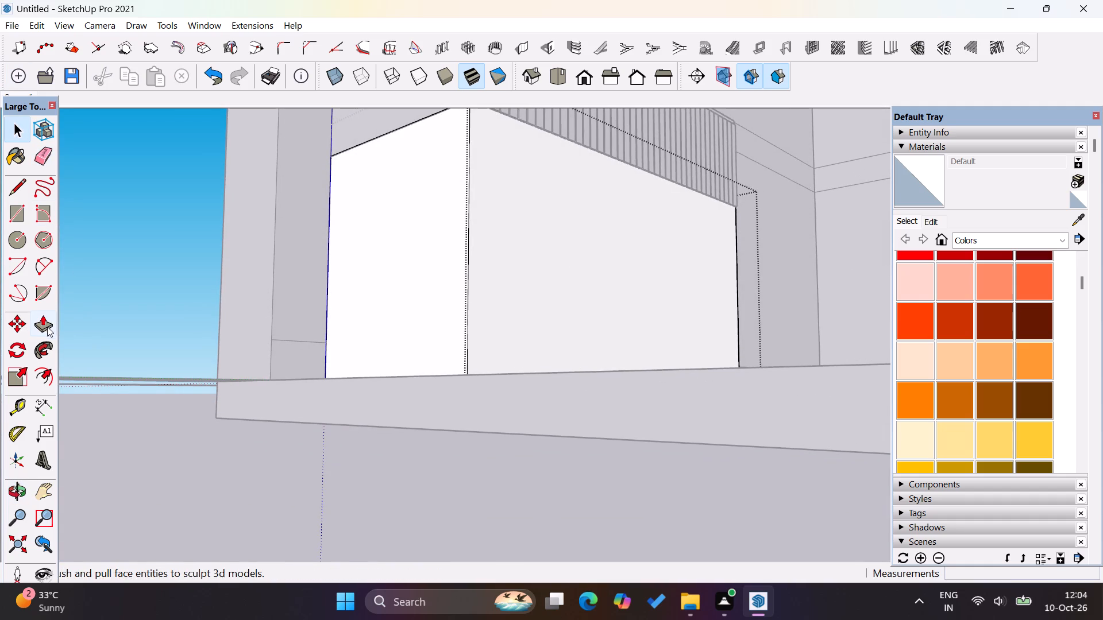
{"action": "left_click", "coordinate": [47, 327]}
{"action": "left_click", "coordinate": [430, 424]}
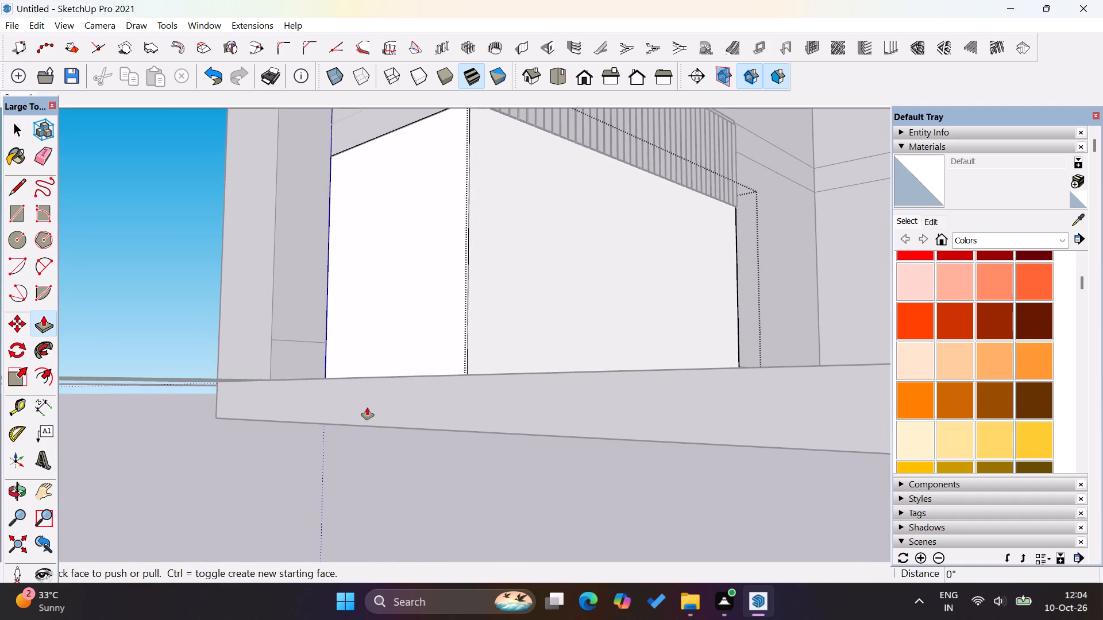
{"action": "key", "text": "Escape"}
Close the lower box group and hide the floor slab beneath the washbasin unit.
{"action": "left_click", "coordinate": [27, 134]}
{"action": "left_click", "coordinate": [132, 172]}
{"action": "left_click", "coordinate": [392, 416]}
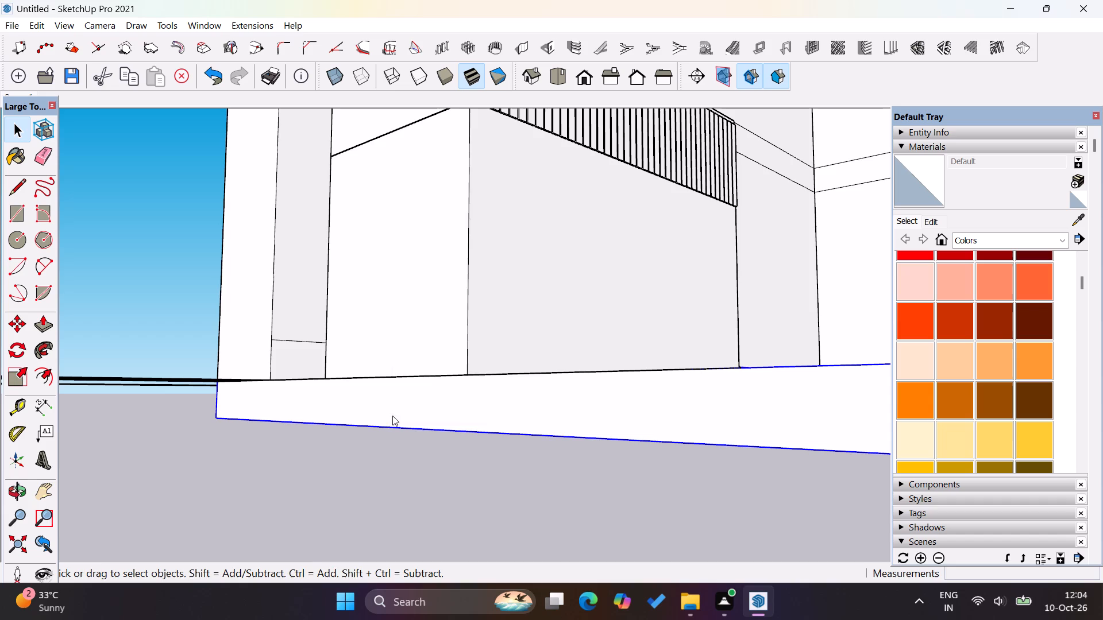
{"action": "right_click", "coordinate": [392, 416]}
{"action": "left_click", "coordinate": [450, 200]}
Push the bottom face of the lower box group up by about 2 5/8" and close the group.
{"action": "double_click", "coordinate": [422, 228]}
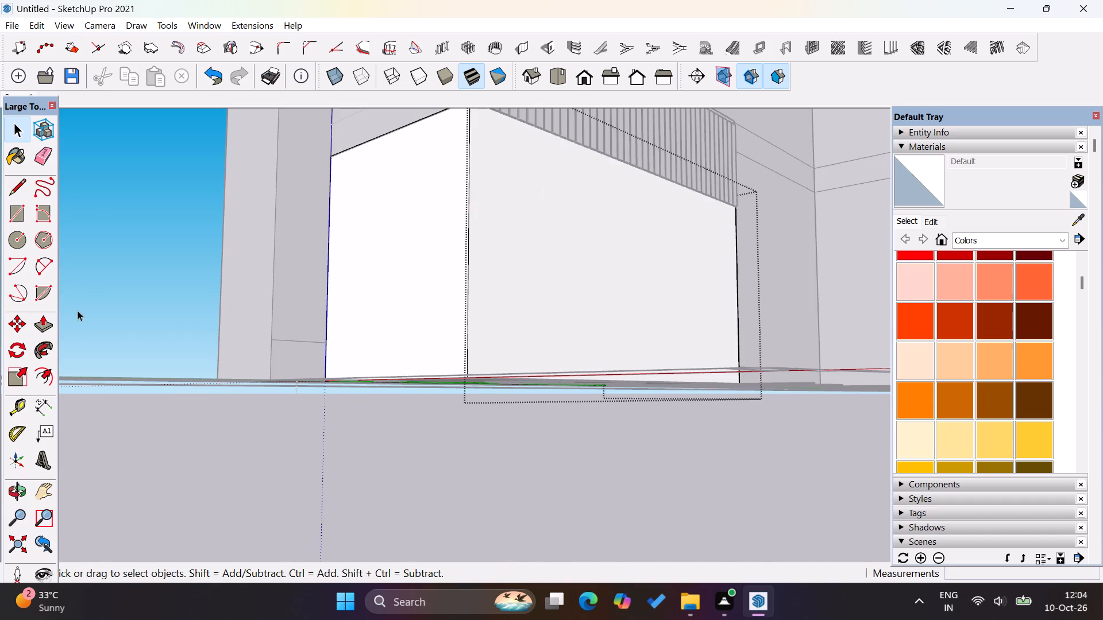
{"action": "left_click", "coordinate": [38, 329]}
{"action": "middle_click_drag", "start_coordinate": [450, 410], "coordinate": [461, 327]}
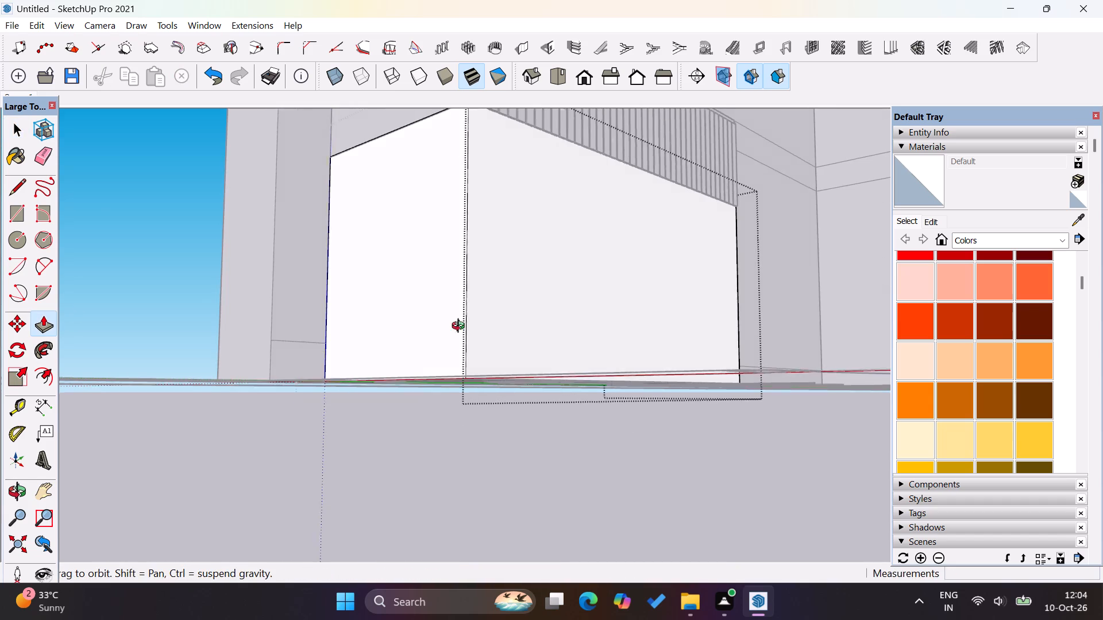
{"action": "middle_click_drag", "start_coordinate": [461, 327], "coordinate": [470, 290]}
{"action": "left_click", "coordinate": [464, 300]}
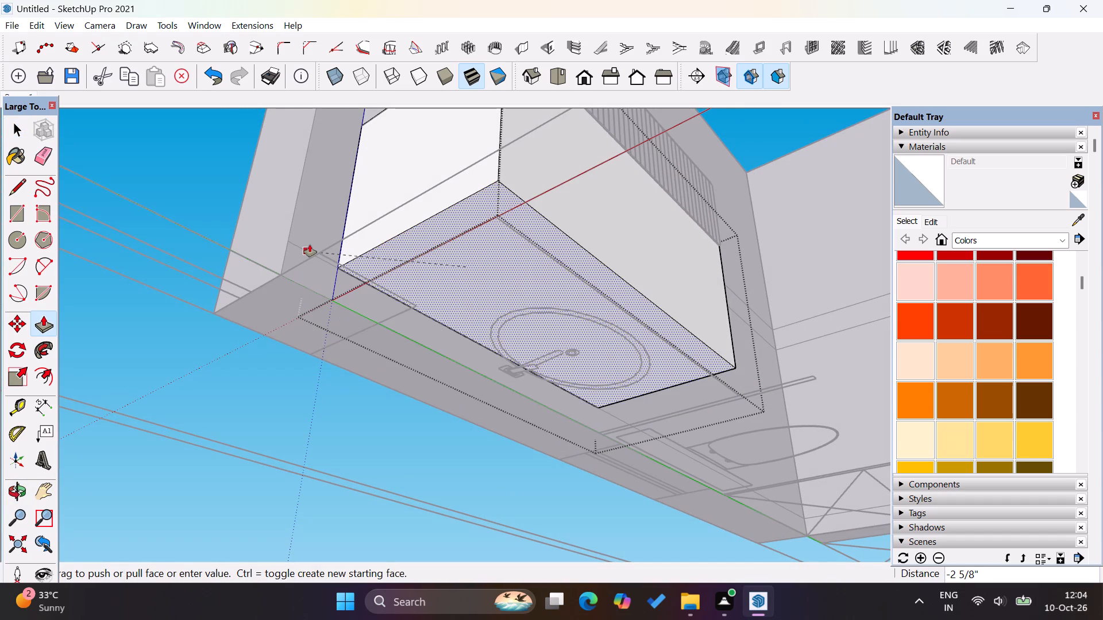
{"action": "left_click", "coordinate": [293, 244]}
{"action": "left_click", "coordinate": [21, 128]}
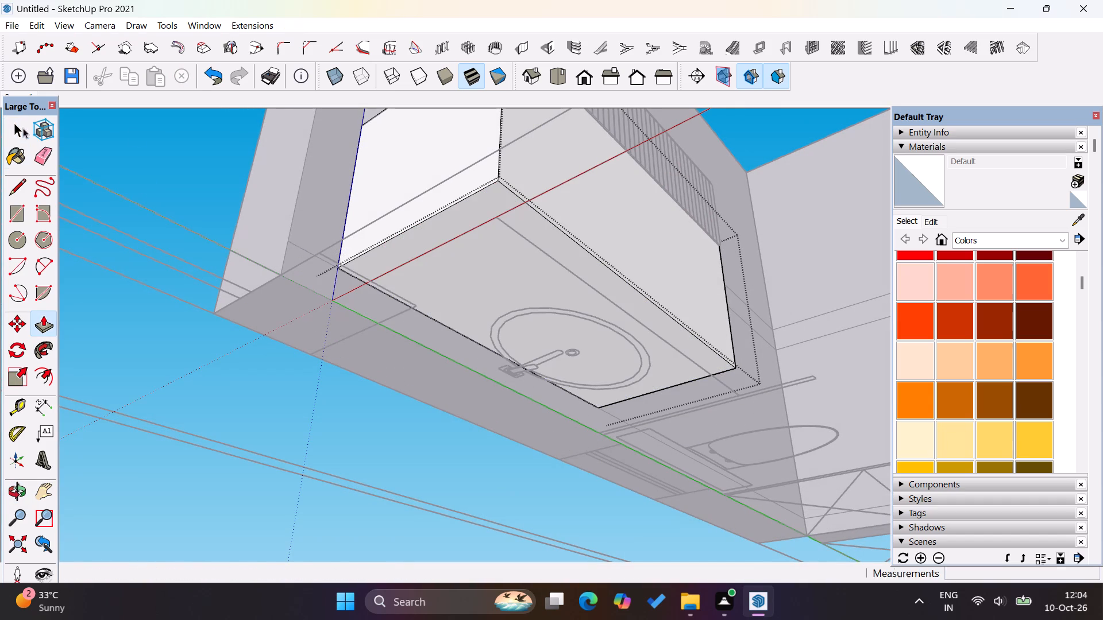
{"action": "left_click", "coordinate": [156, 133]}
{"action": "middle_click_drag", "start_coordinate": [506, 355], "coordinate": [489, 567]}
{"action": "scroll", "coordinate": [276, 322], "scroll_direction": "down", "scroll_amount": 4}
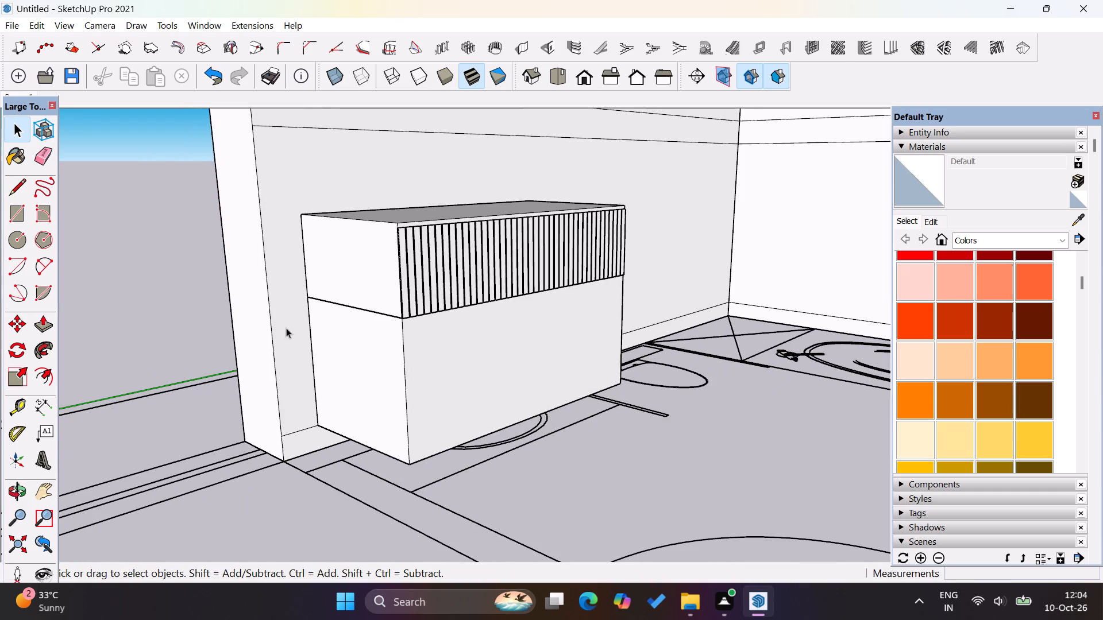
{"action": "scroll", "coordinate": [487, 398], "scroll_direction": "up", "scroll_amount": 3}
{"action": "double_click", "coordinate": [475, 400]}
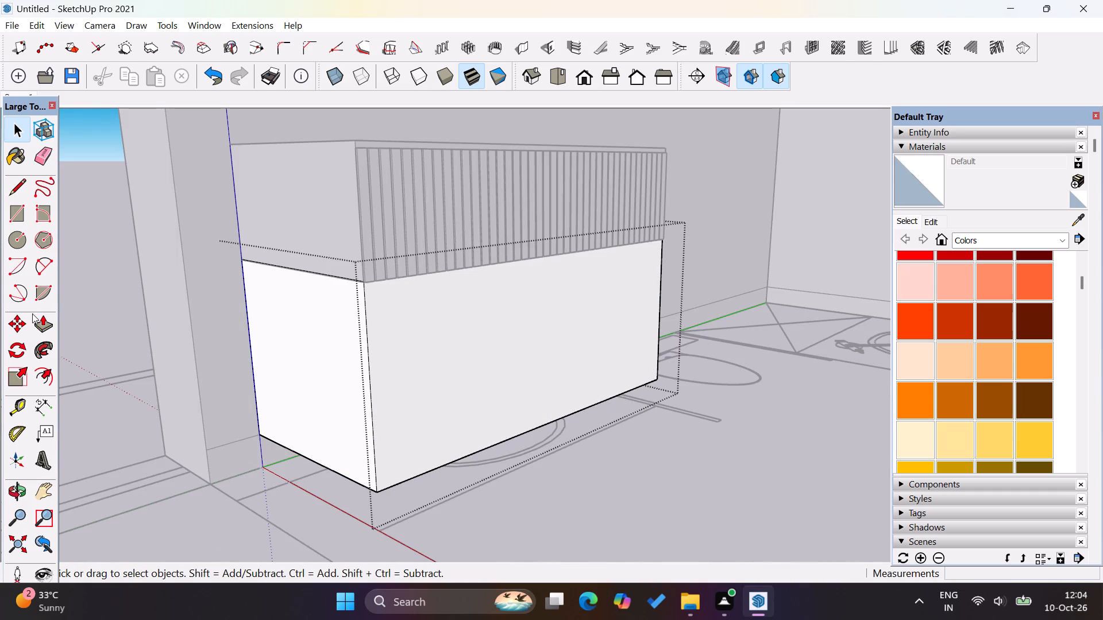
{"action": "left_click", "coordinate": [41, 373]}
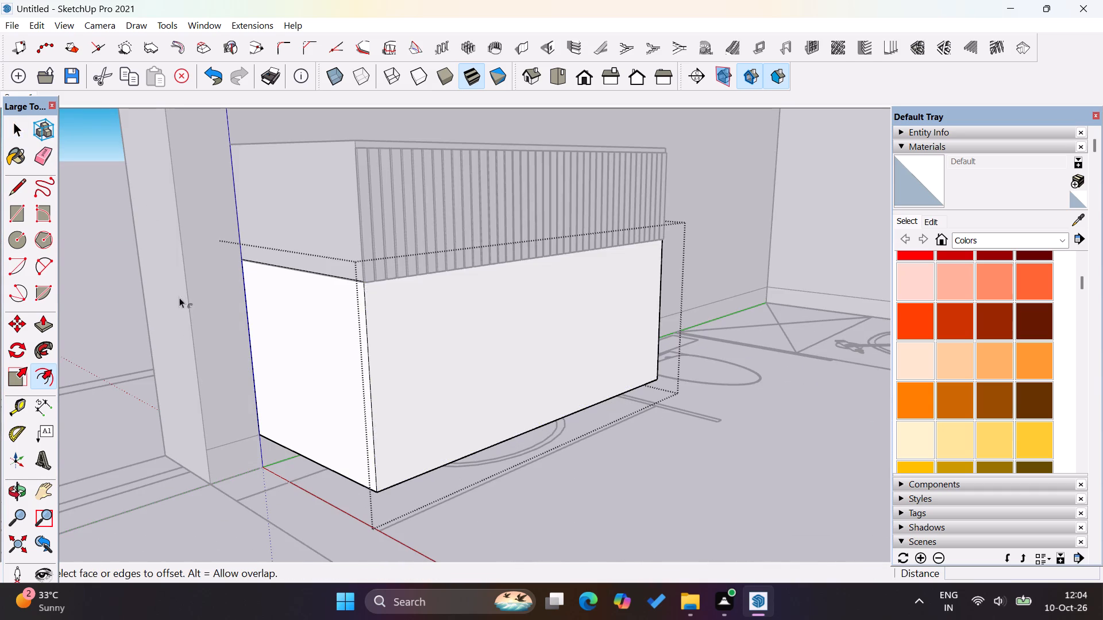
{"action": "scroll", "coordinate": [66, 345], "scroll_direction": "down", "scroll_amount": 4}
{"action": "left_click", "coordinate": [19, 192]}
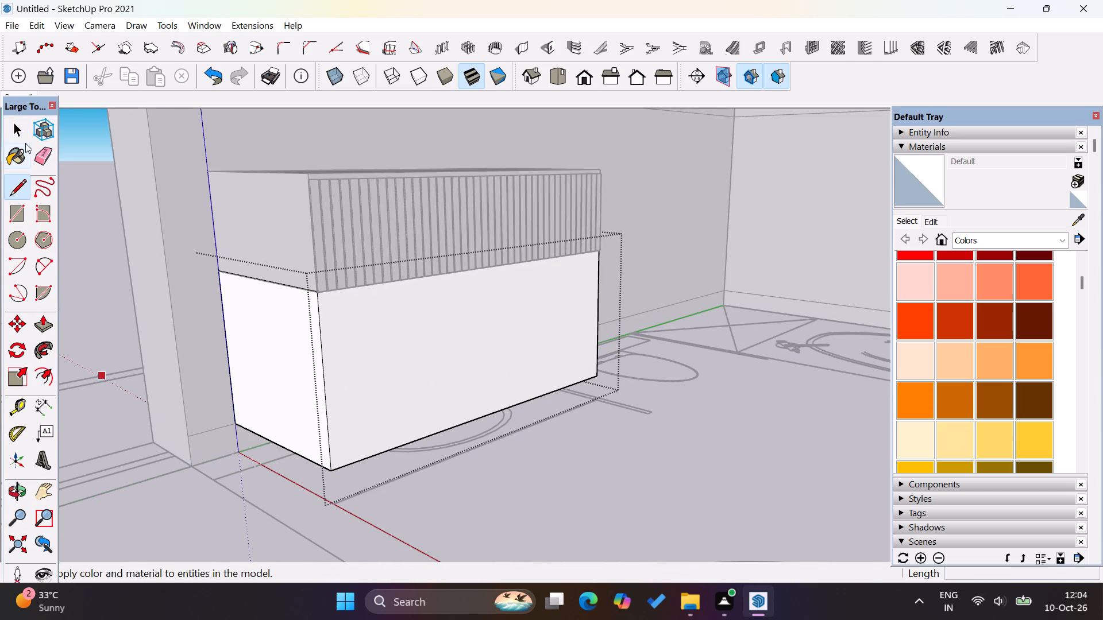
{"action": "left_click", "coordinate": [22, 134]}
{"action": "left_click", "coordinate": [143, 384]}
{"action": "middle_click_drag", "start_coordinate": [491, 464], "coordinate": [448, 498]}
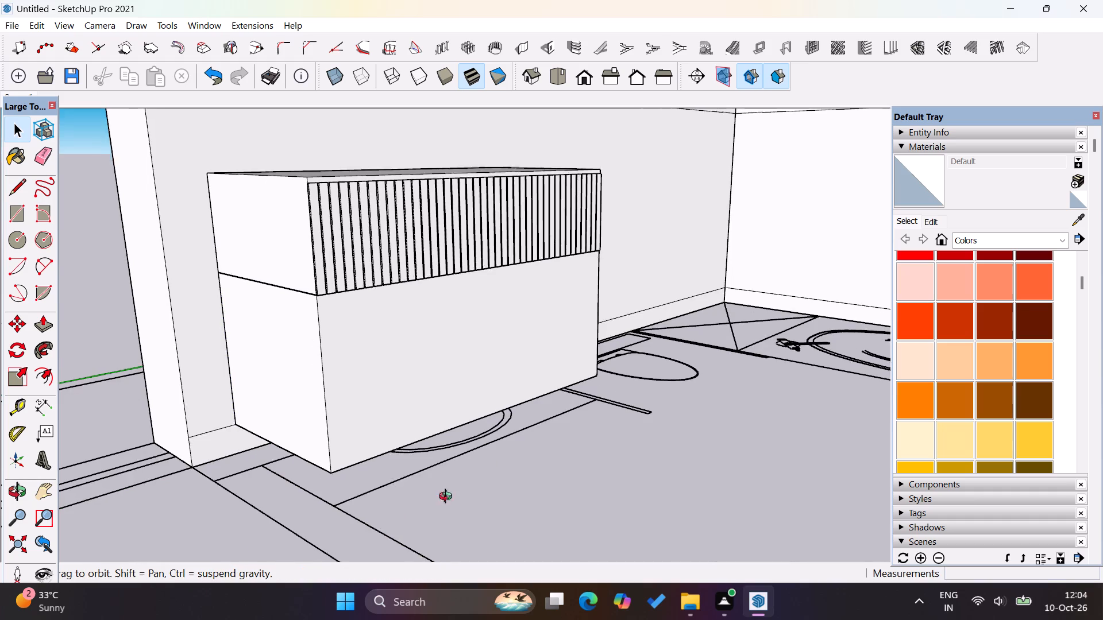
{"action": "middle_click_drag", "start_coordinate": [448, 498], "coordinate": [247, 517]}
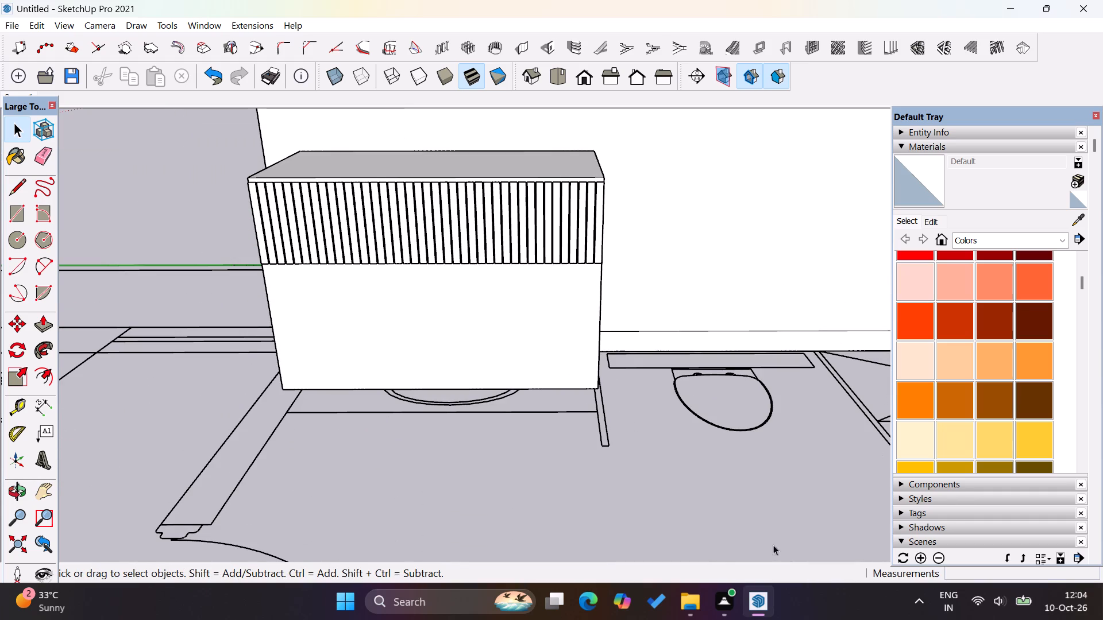
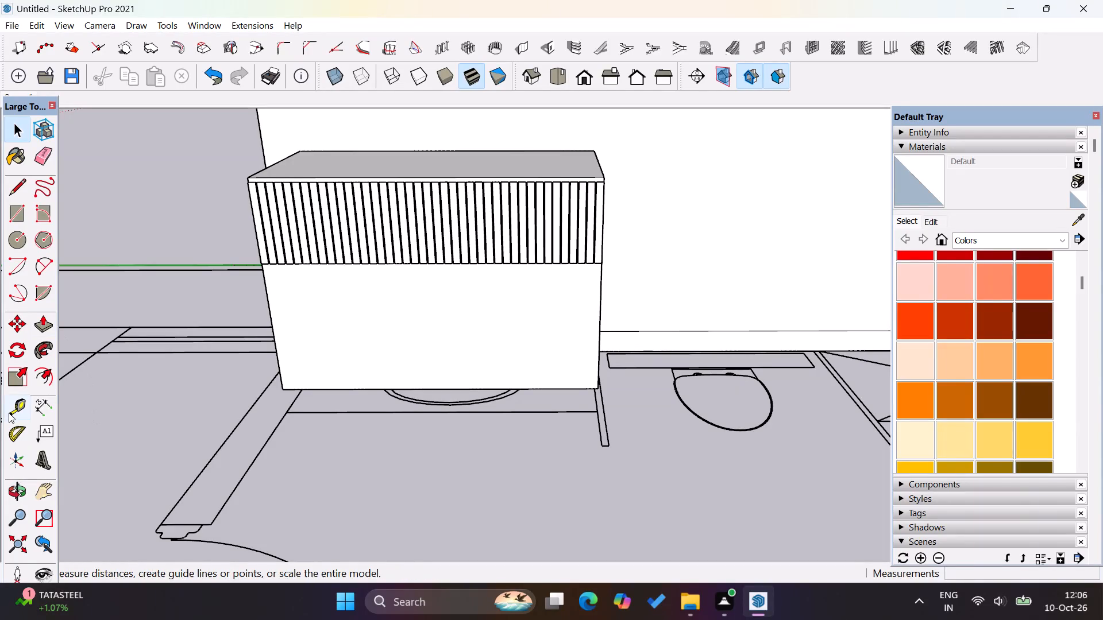
Place a vertical guide on the lower box's front face, 1'6" in from its right edge.
{"action": "left_click", "coordinate": [9, 413]}
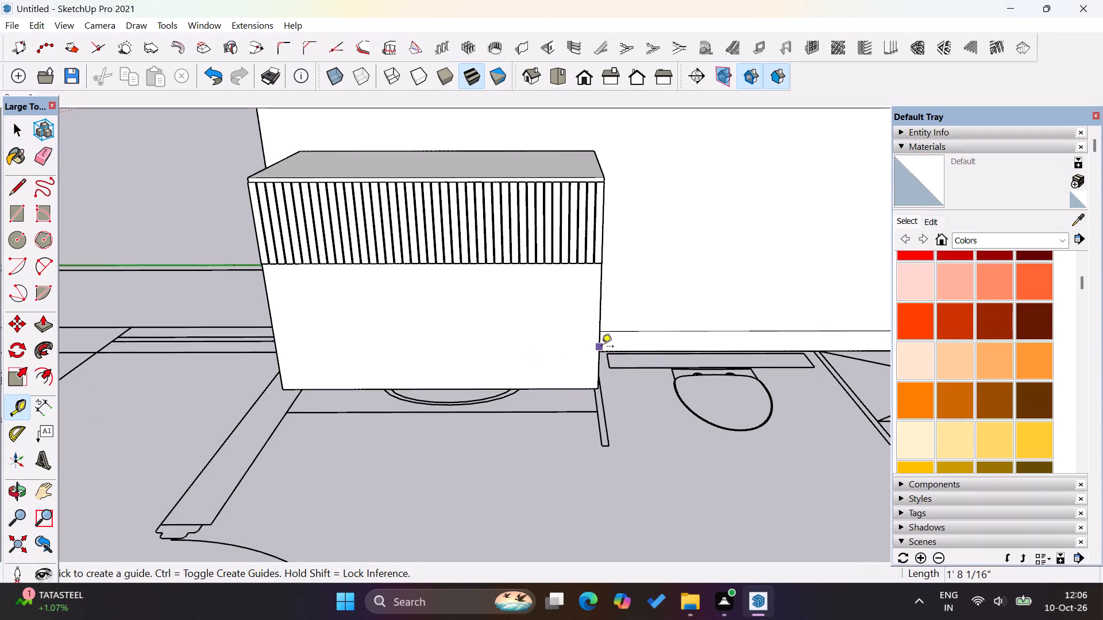
{"action": "left_click", "coordinate": [601, 347]}
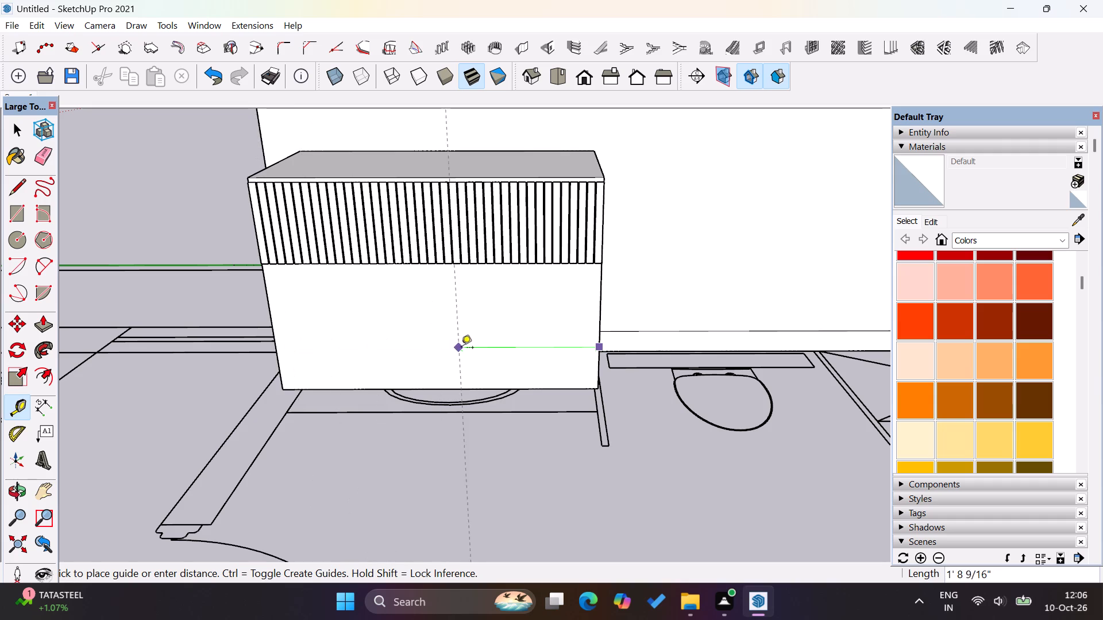
{"action": "type", "text": "1'6"}
{"action": "key", "text": "Return"}
{"action": "scroll", "coordinate": [568, 397], "scroll_direction": "down", "scroll_amount": 3}
{"action": "key", "text": "Escape"}
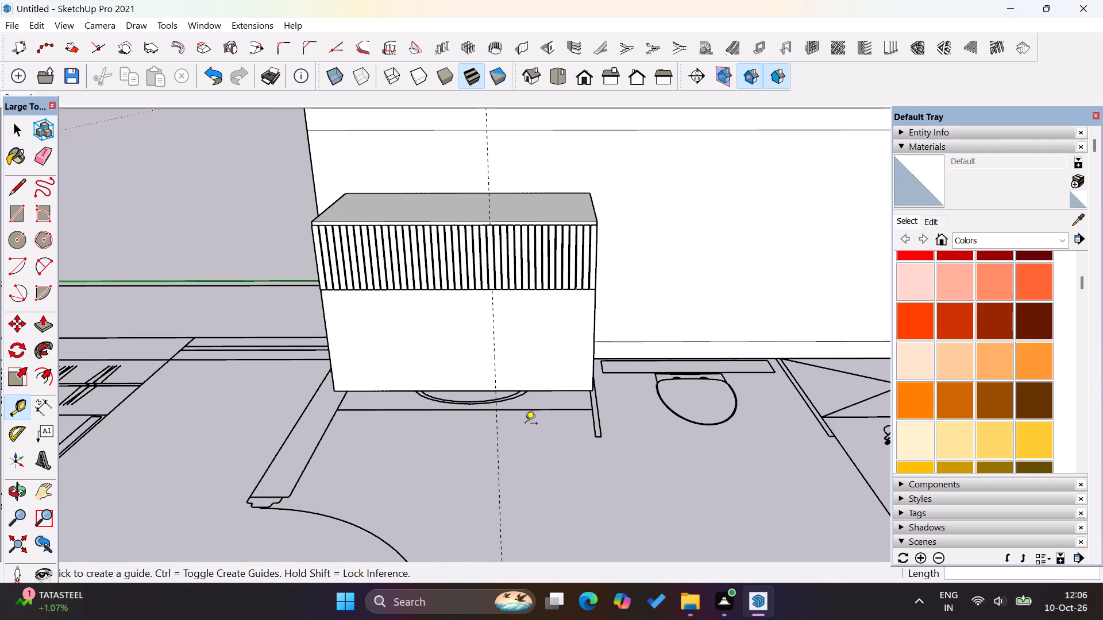
{"action": "key", "text": "Escape"}
{"action": "left_click", "coordinate": [22, 127]}
{"action": "scroll", "coordinate": [462, 324], "scroll_direction": "up", "scroll_amount": 3}
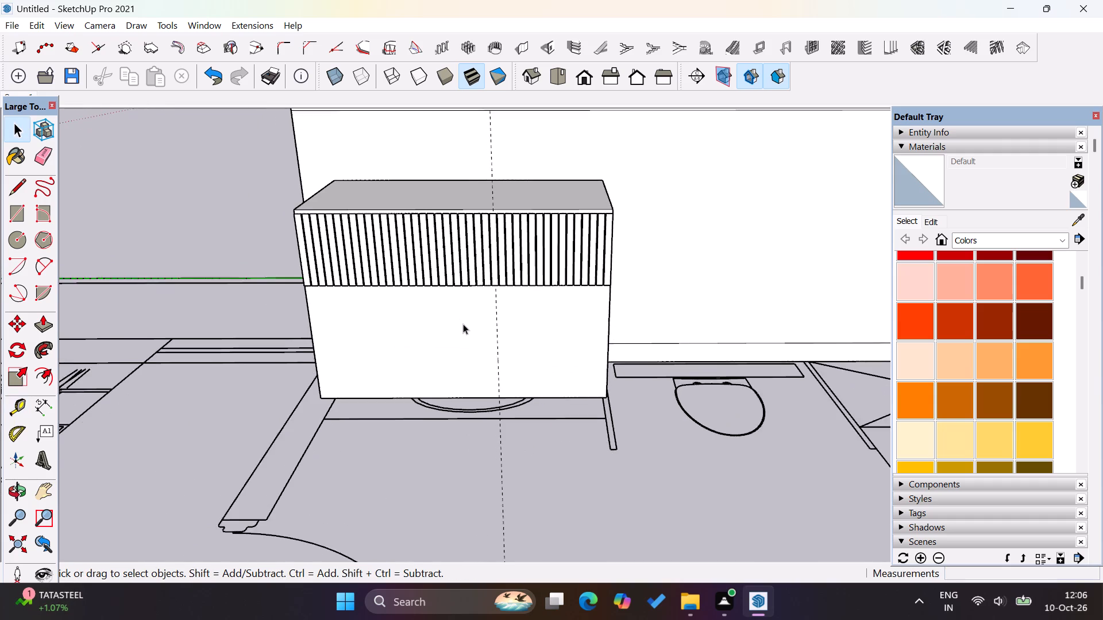
Draw a horizontal helper line about 2' 5 7/8" long from the midpoint of the lower box's left edge to the guide.
{"action": "left_click", "coordinate": [16, 193]}
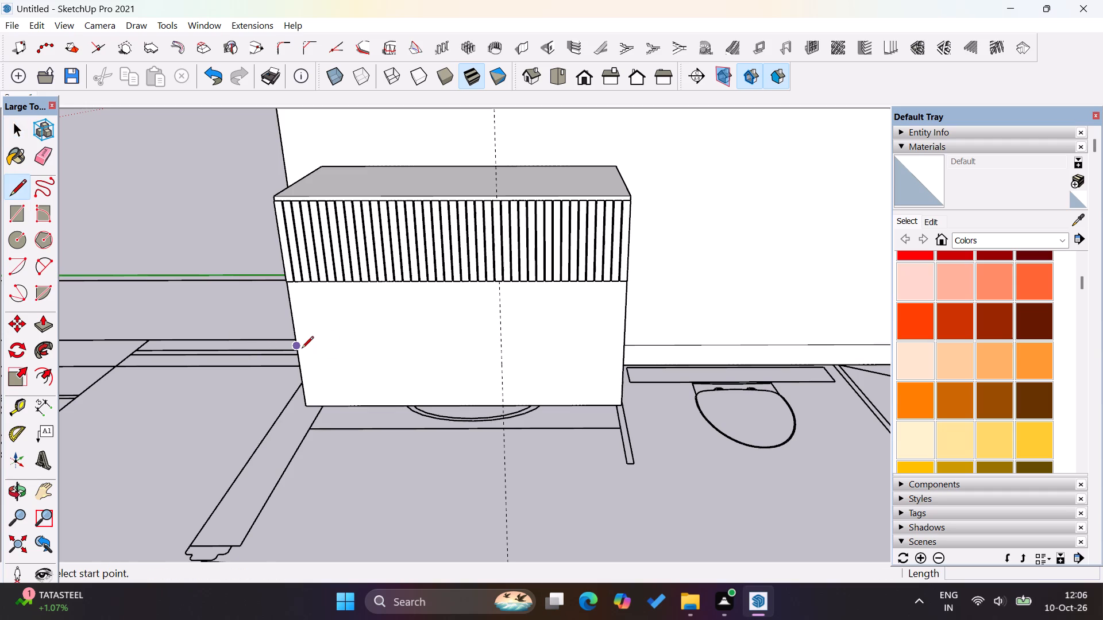
{"action": "key", "text": "Escape"}
{"action": "left_click", "coordinate": [297, 340]}
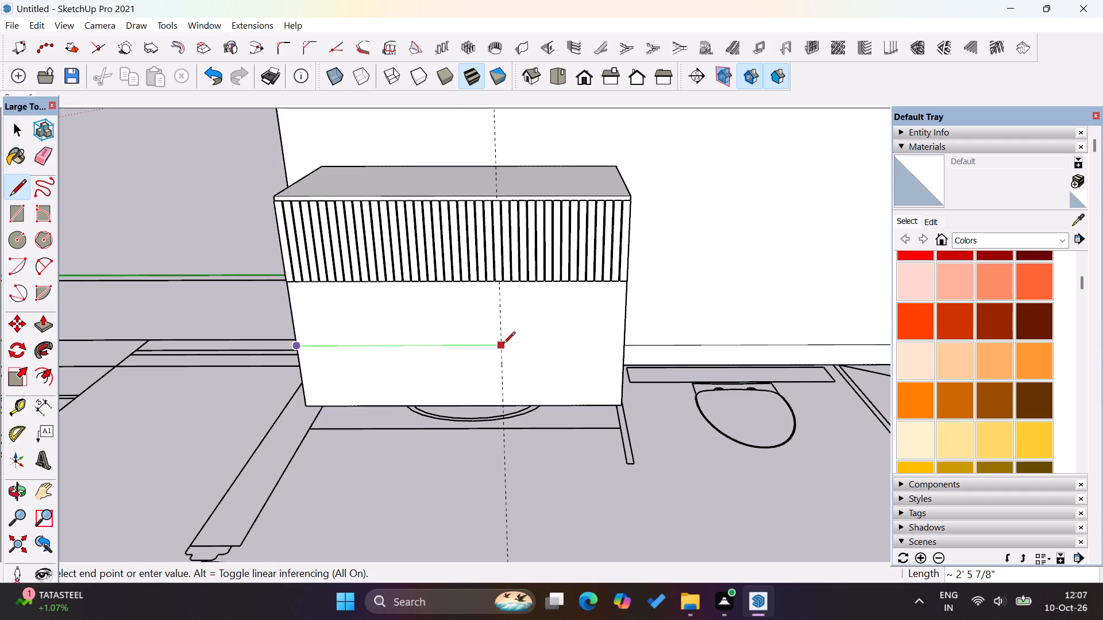
{"action": "left_click", "coordinate": [503, 344]}
{"action": "left_click", "coordinate": [20, 132]}
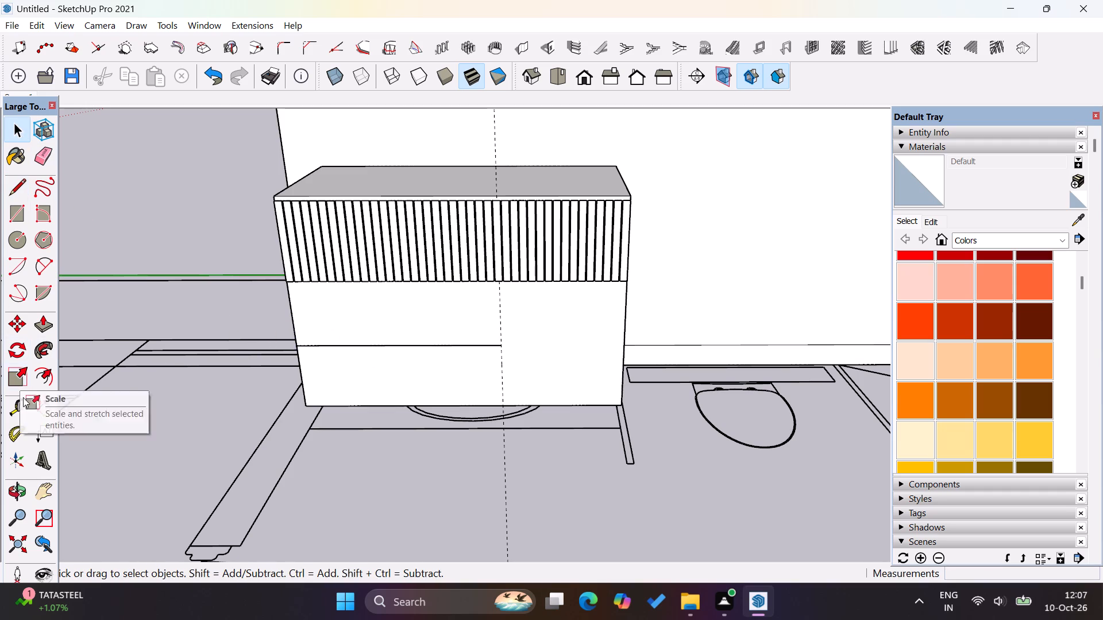
Place a second vertical guide through the helper line's midpoint, about 1' 2 15/16" from the first guide, and erase the helper line.
{"action": "left_click", "coordinate": [24, 400]}
{"action": "left_click", "coordinate": [16, 410]}
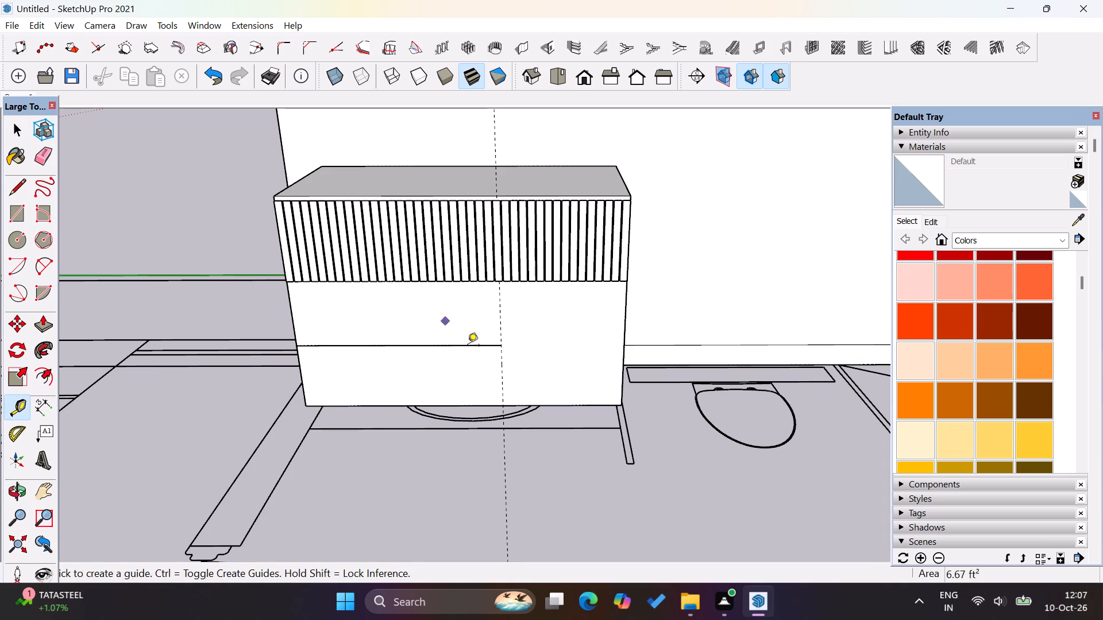
{"action": "left_click", "coordinate": [500, 365]}
{"action": "left_click", "coordinate": [398, 344]}
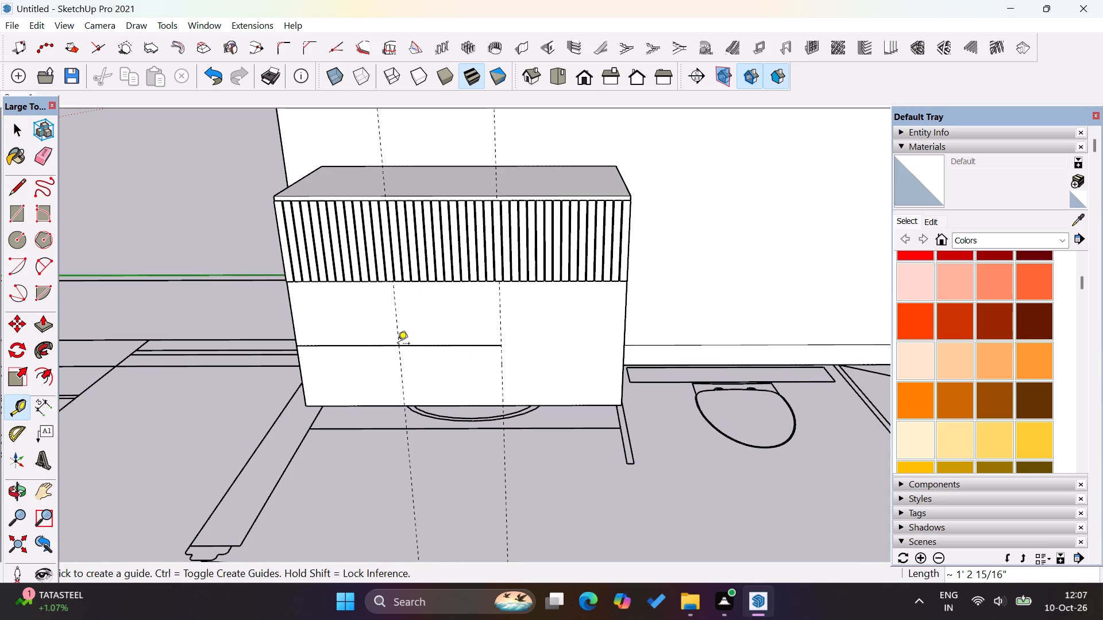
{"action": "left_click", "coordinate": [14, 129]}
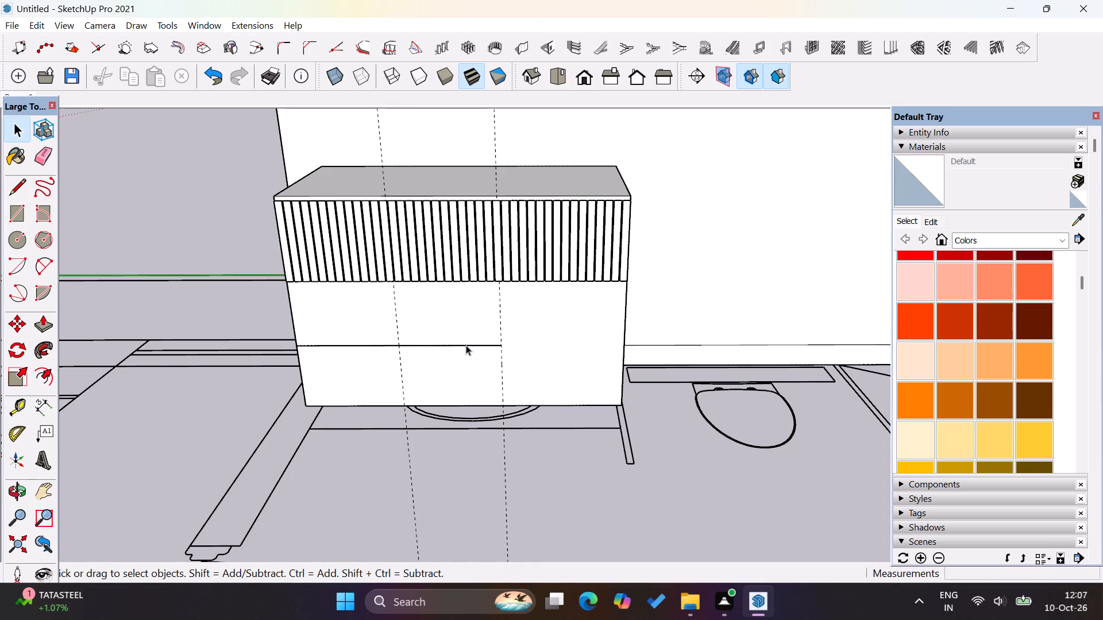
{"action": "left_click", "coordinate": [466, 345]}
{"action": "key", "text": "Delete"}
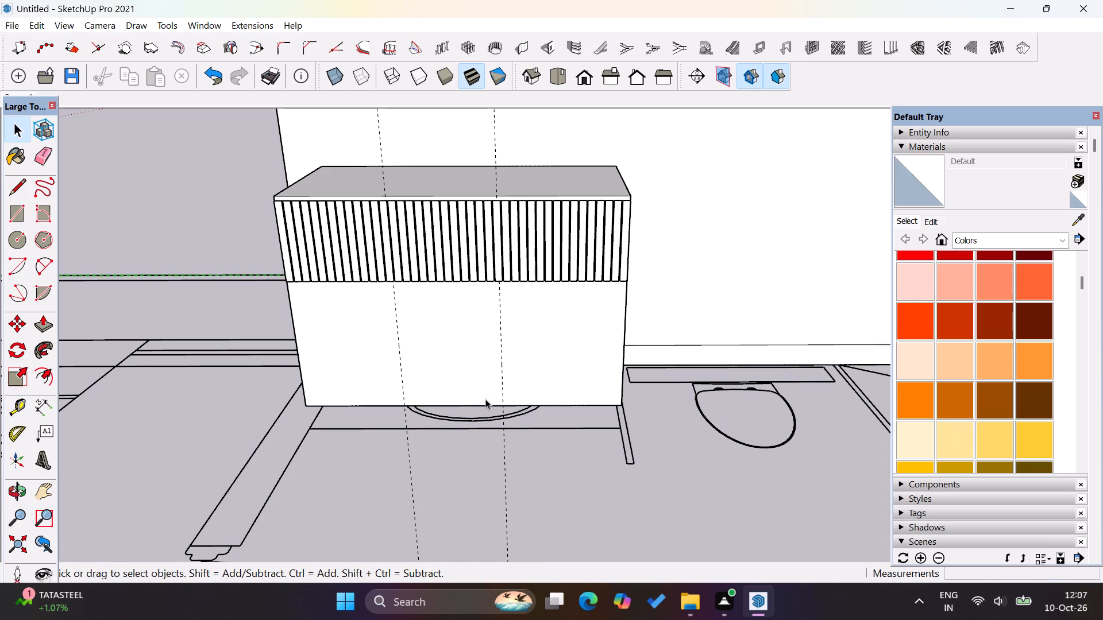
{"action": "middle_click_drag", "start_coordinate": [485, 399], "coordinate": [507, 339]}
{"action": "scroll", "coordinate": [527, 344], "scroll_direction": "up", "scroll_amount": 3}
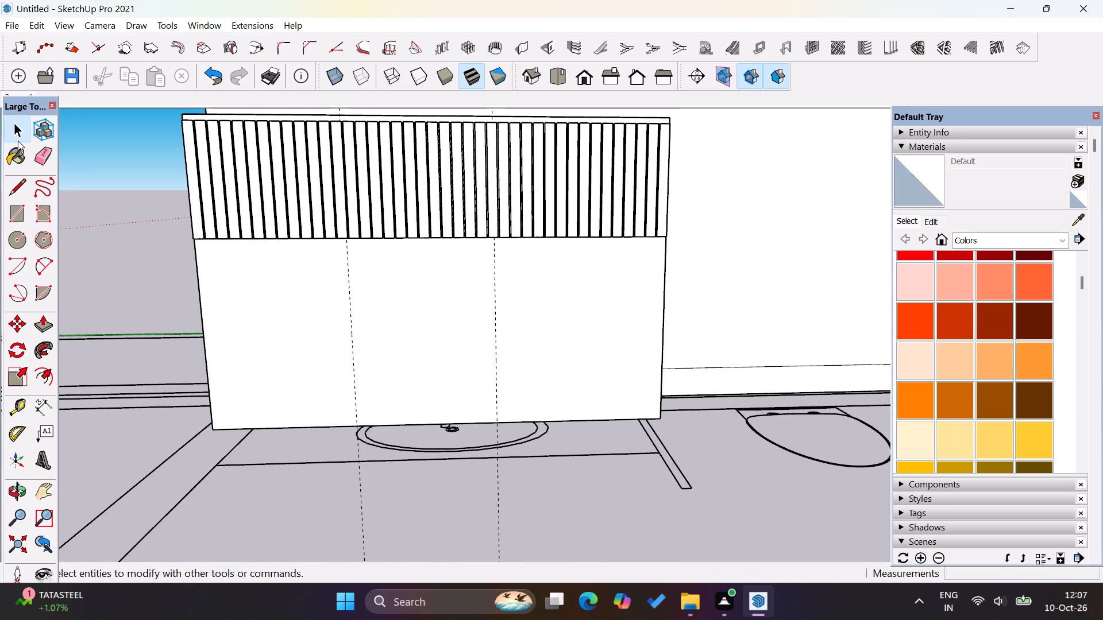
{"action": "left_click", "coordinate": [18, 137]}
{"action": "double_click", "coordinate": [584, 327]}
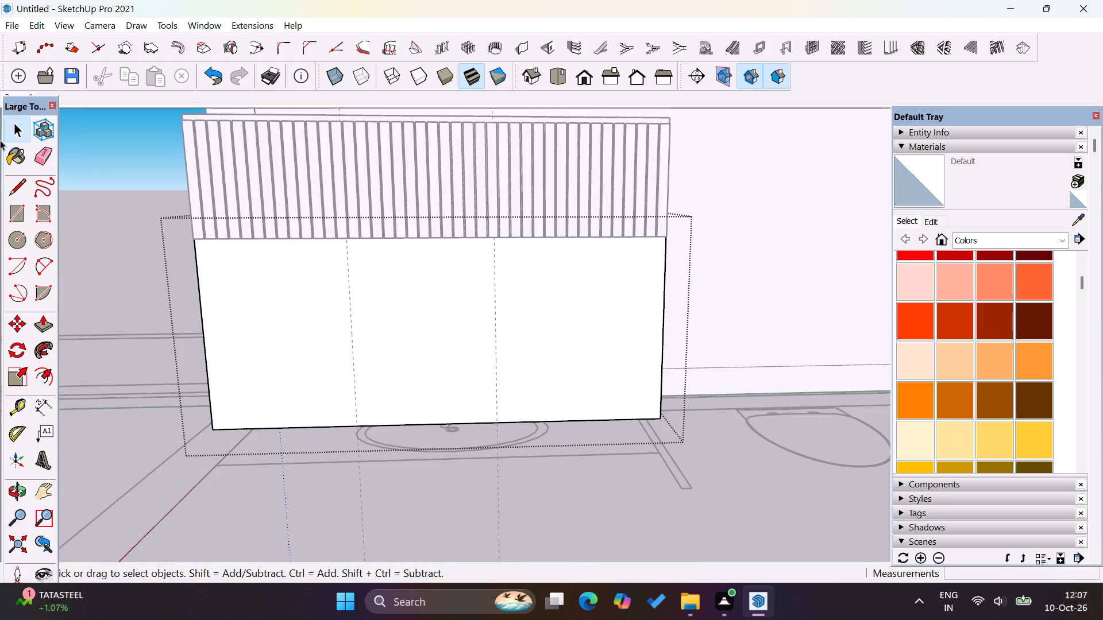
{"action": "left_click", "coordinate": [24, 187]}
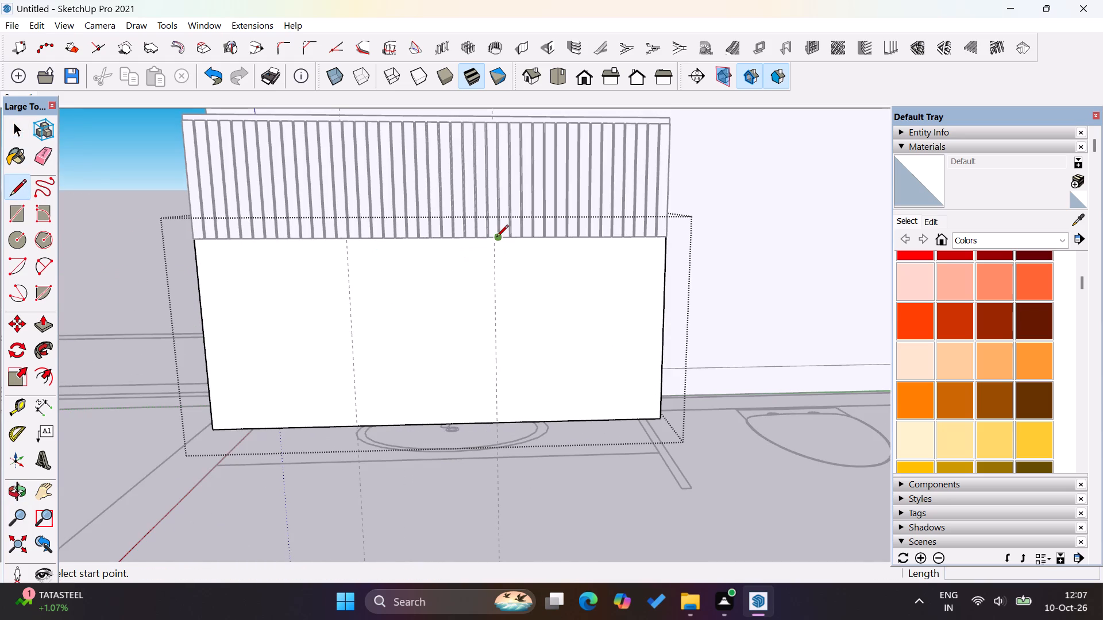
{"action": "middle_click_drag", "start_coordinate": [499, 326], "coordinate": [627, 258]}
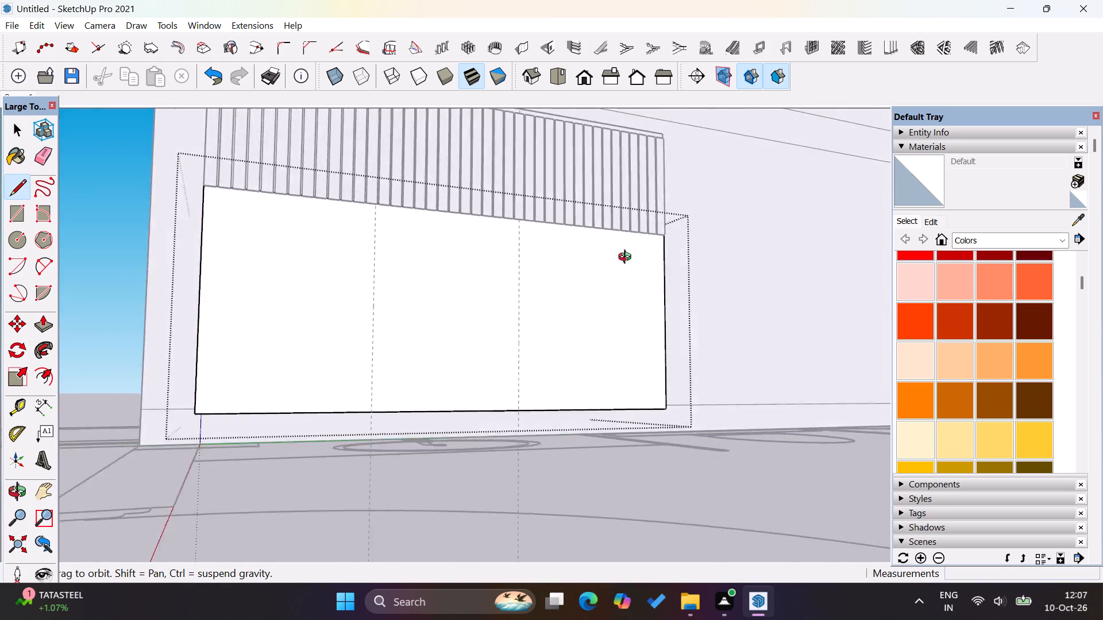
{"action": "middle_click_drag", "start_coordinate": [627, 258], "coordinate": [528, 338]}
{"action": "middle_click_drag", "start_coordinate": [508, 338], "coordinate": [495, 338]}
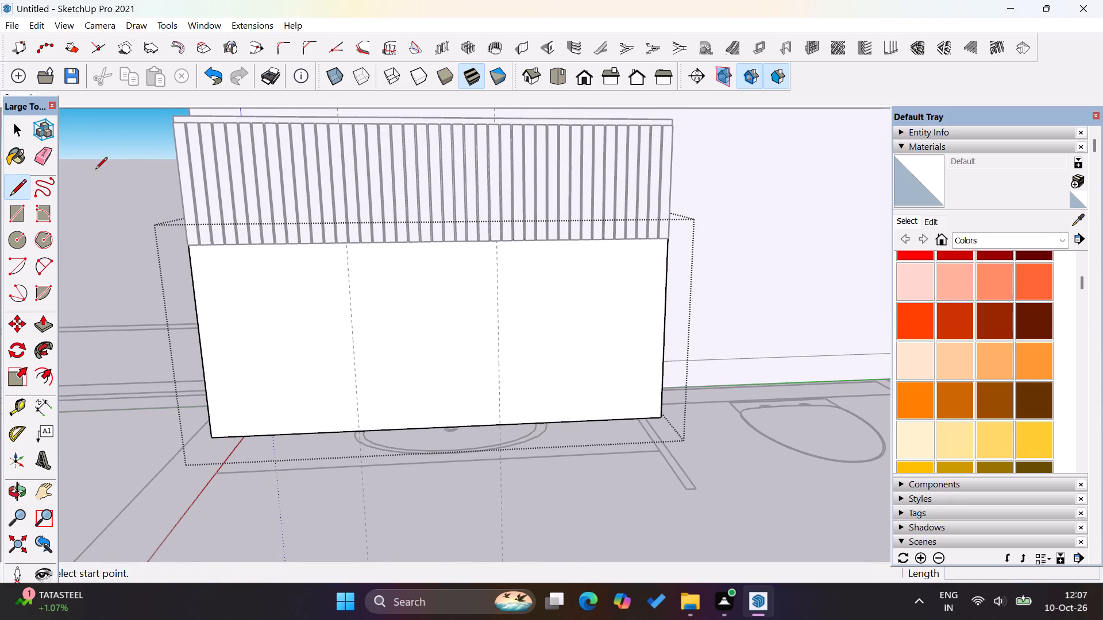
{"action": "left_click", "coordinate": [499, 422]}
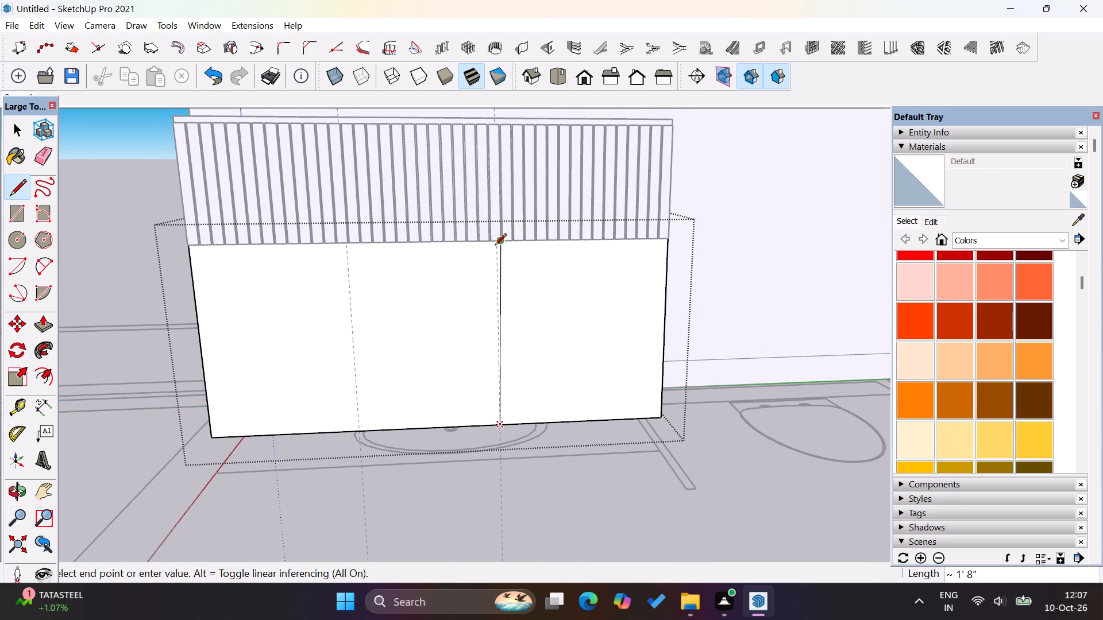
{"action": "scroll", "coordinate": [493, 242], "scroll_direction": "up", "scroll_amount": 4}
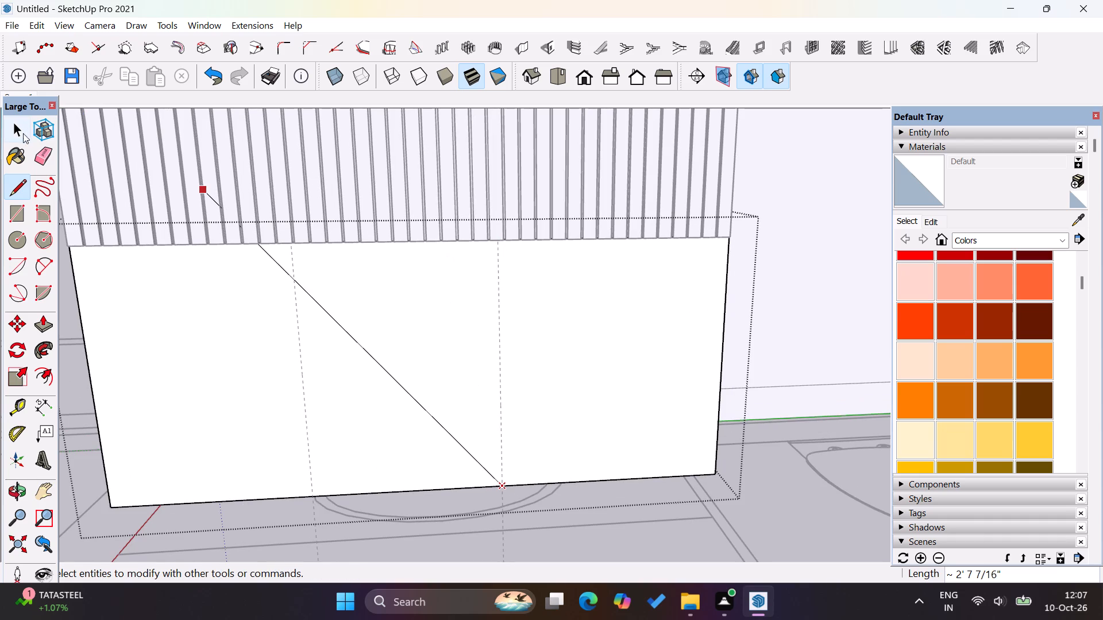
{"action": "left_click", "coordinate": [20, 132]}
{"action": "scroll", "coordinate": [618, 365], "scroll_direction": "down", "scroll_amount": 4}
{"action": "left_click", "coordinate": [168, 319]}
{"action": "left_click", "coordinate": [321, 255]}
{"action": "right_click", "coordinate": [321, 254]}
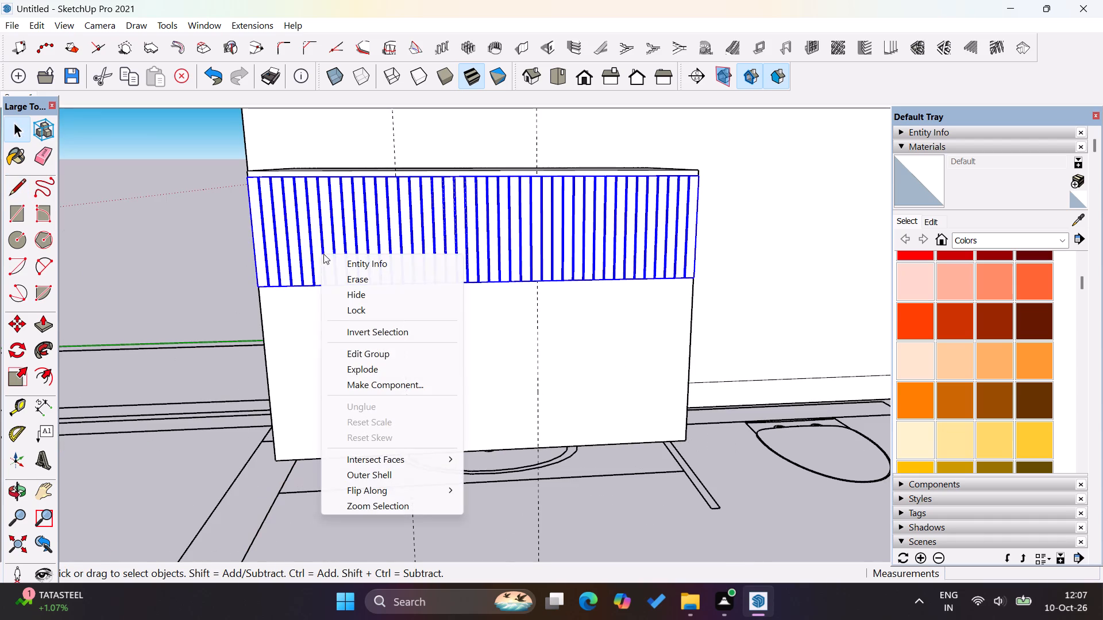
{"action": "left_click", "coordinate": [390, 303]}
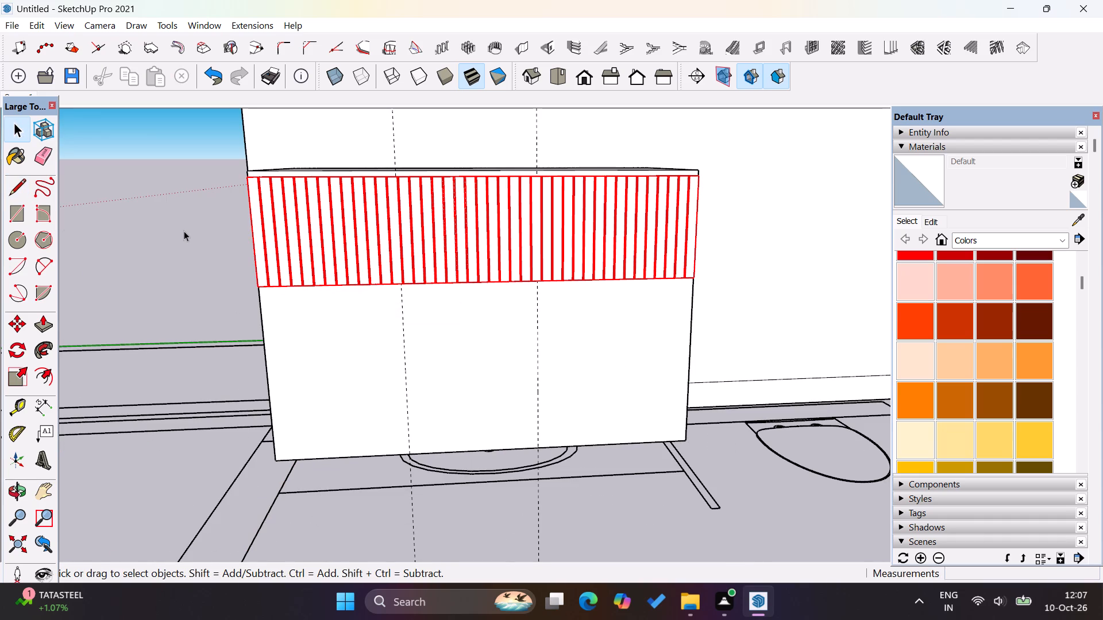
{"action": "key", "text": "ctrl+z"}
Hide the vertical strips group on the upper front of the washbasin unit.
{"action": "left_click", "coordinate": [259, 200]}
{"action": "right_click", "coordinate": [259, 200]}
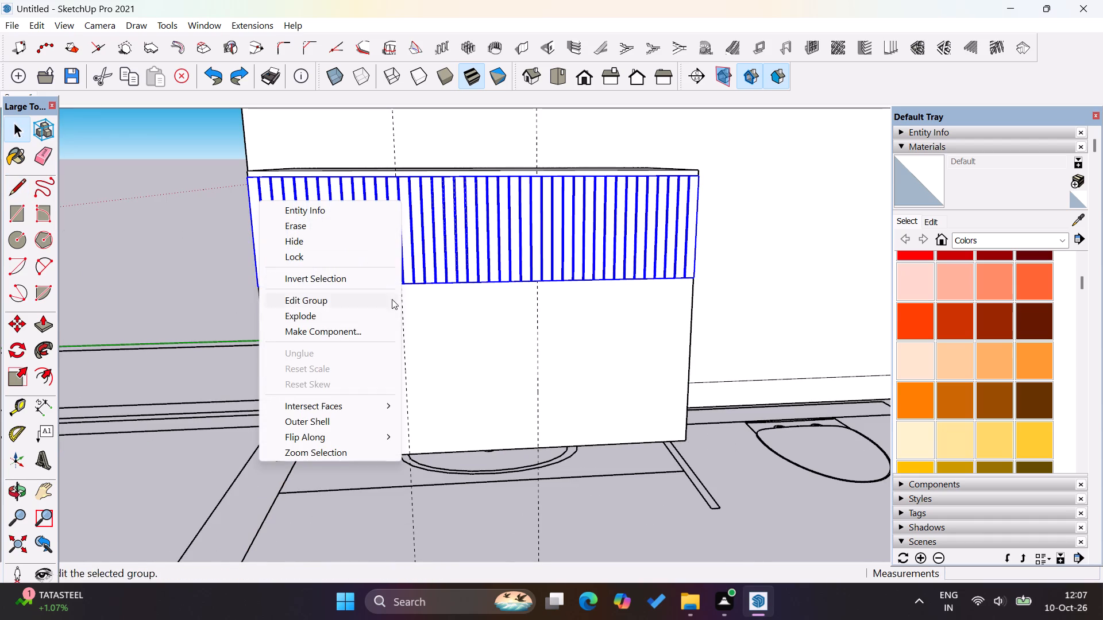
{"action": "left_click", "coordinate": [328, 239]}
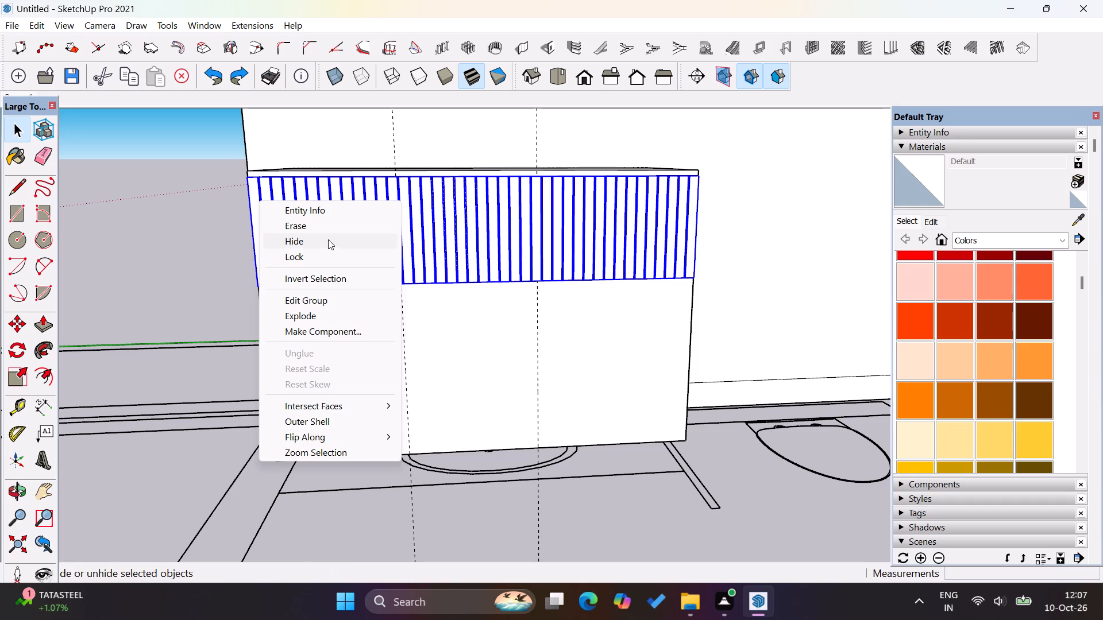
Open the lower box group, draw a 1' 8 1/16" vertical line down its front face along the first guide, and close the group.
{"action": "left_click", "coordinate": [483, 312]}
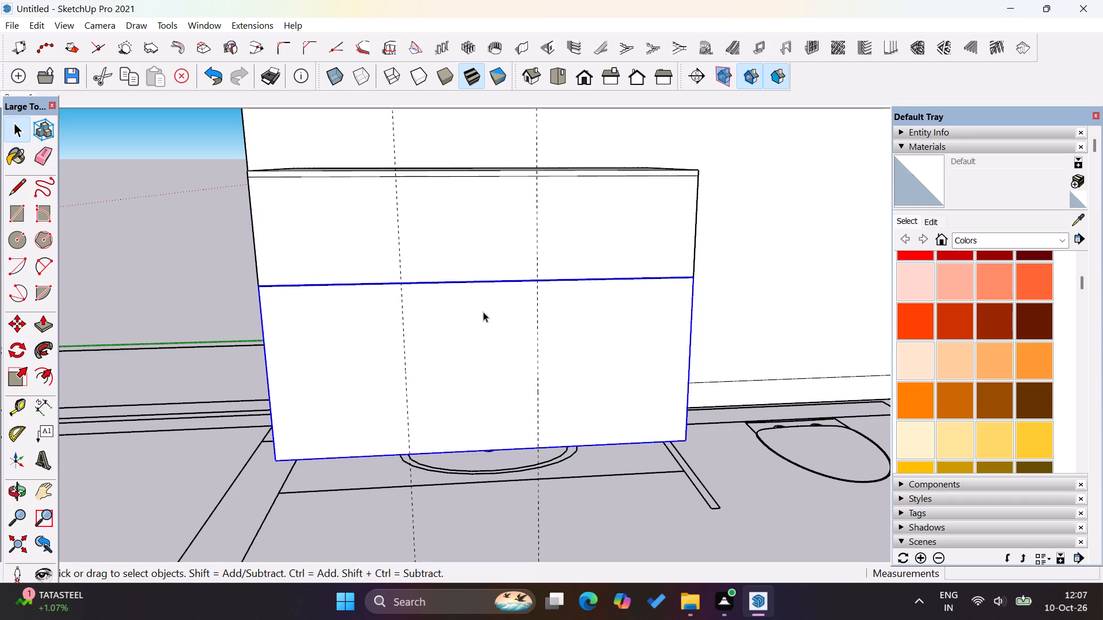
{"action": "double_click", "coordinate": [483, 312]}
{"action": "left_click", "coordinate": [14, 188]}
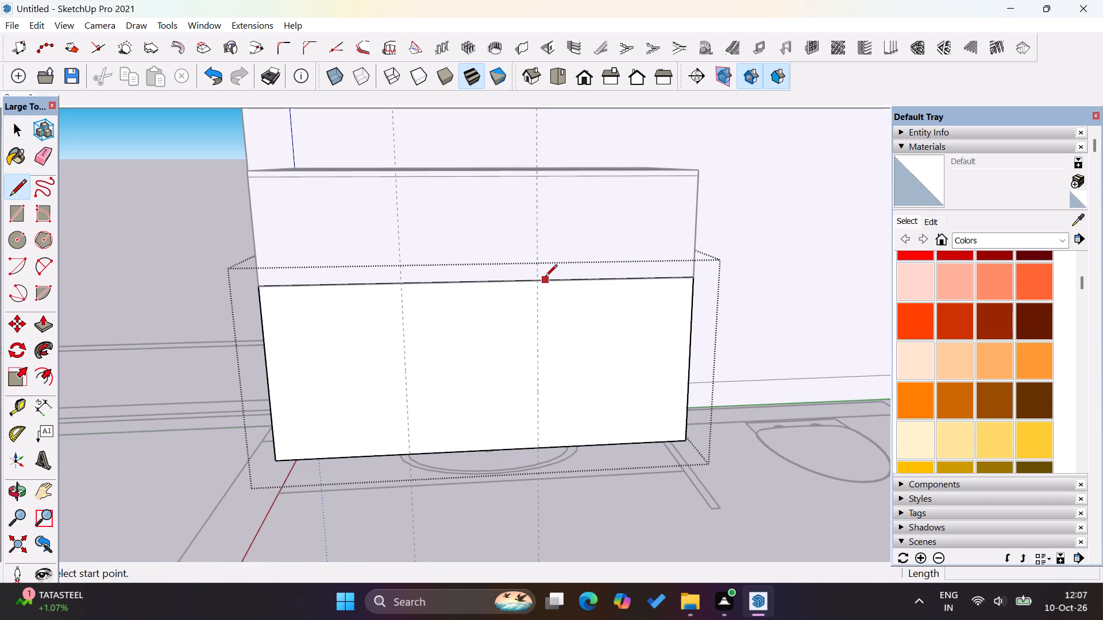
{"action": "left_click", "coordinate": [541, 278]}
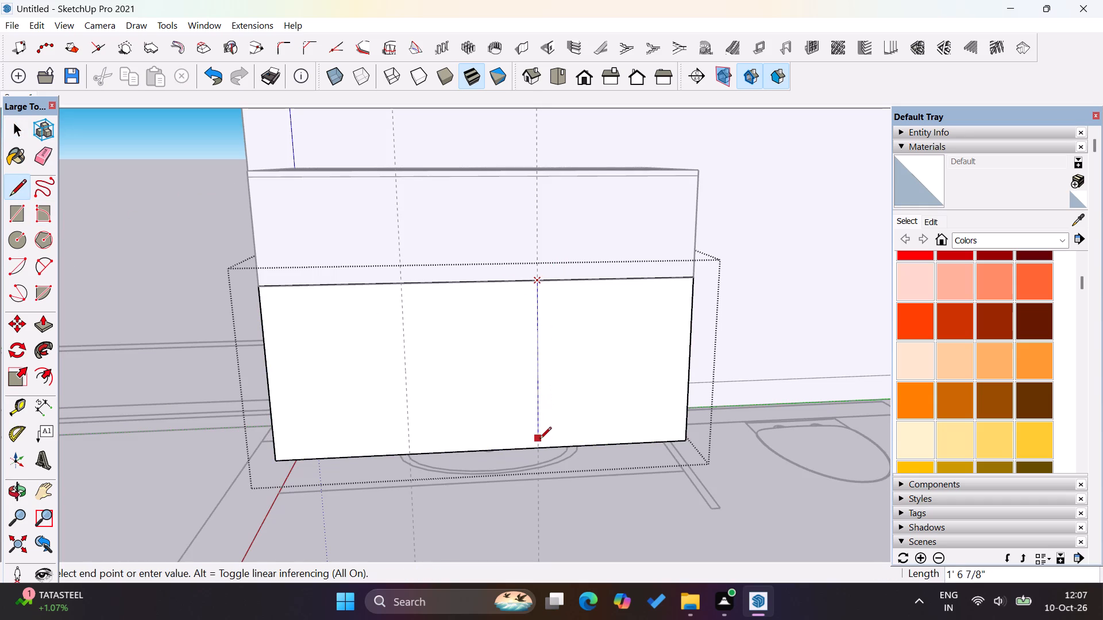
{"action": "left_click", "coordinate": [540, 446]}
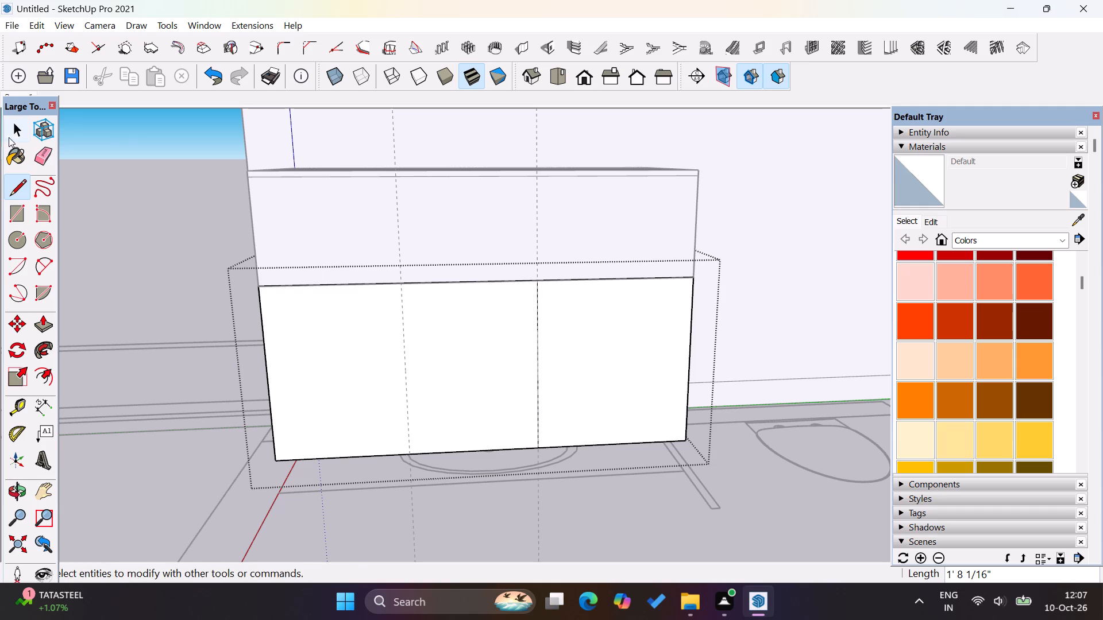
{"action": "left_click", "coordinate": [16, 130]}
{"action": "left_click", "coordinate": [121, 137]}
Inside the lower box group, split the right-hand front panel with a horizontal line from the vertical line's midpoint to the right edge.
{"action": "left_click", "coordinate": [504, 376]}
{"action": "double_click", "coordinate": [561, 373]}
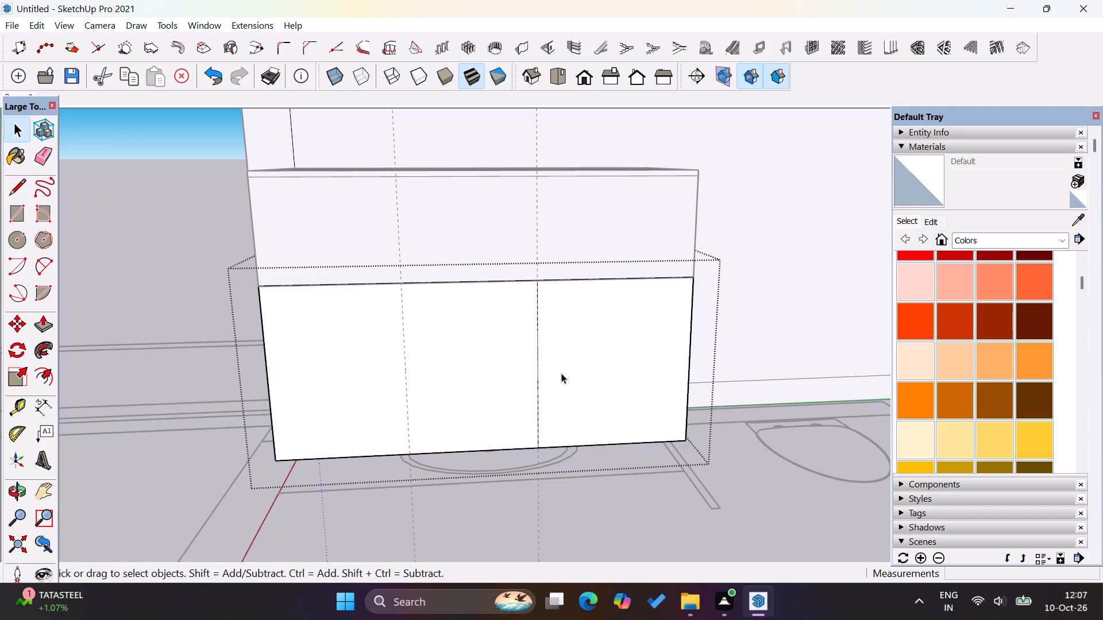
{"action": "left_click", "coordinate": [558, 362]}
{"action": "scroll", "coordinate": [533, 317], "scroll_direction": "up", "scroll_amount": 8}
{"action": "left_click", "coordinate": [530, 304]}
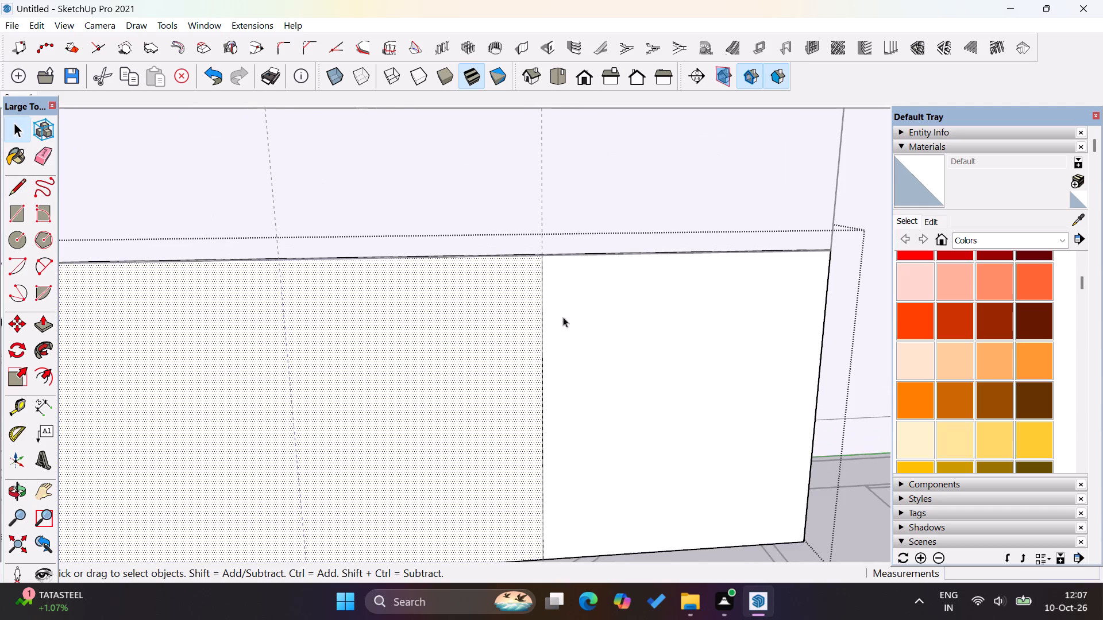
{"action": "left_click", "coordinate": [591, 321]}
{"action": "scroll", "coordinate": [280, 206], "scroll_direction": "down", "scroll_amount": 9}
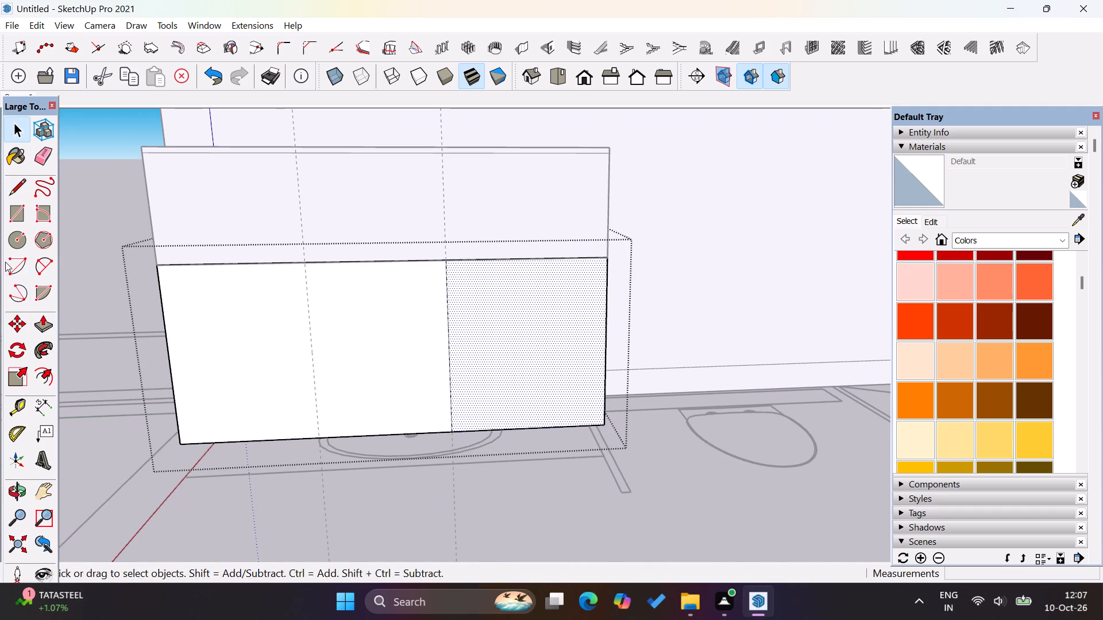
{"action": "left_click", "coordinate": [22, 184]}
{"action": "left_click", "coordinate": [446, 349]}
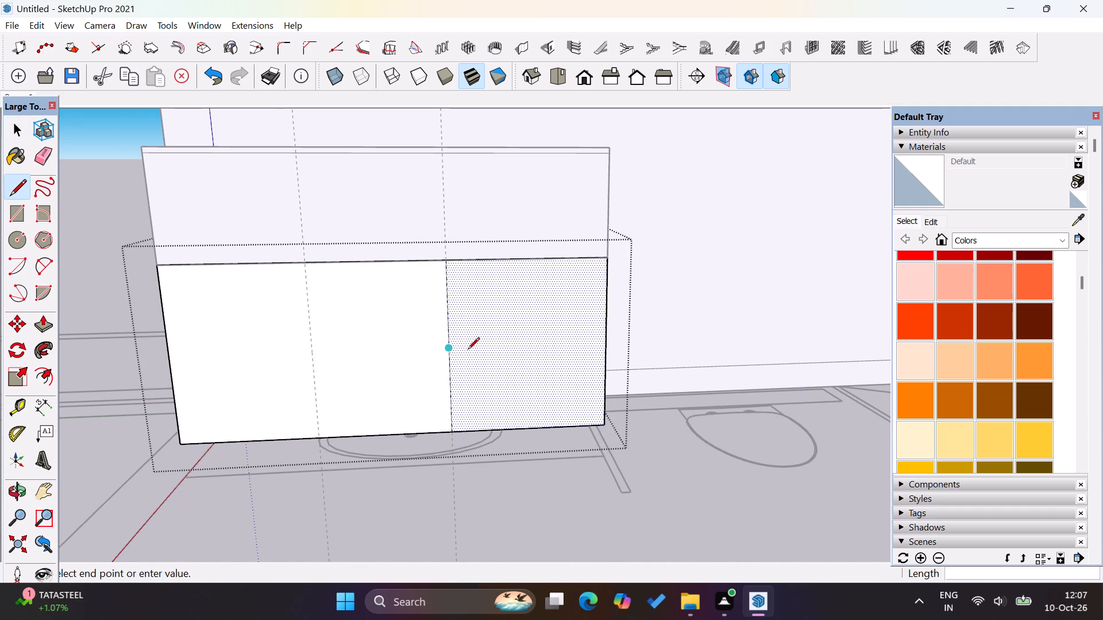
{"action": "left_click", "coordinate": [604, 345]}
{"action": "left_click", "coordinate": [32, 134]}
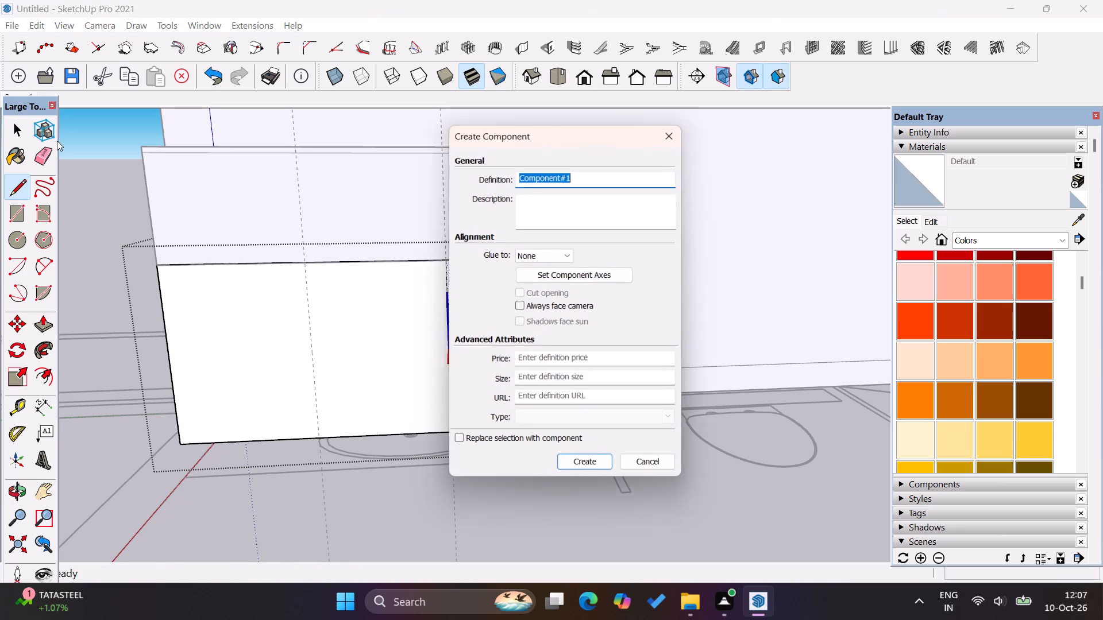
{"action": "left_click", "coordinate": [20, 135]}
{"action": "left_click", "coordinate": [681, 134]}
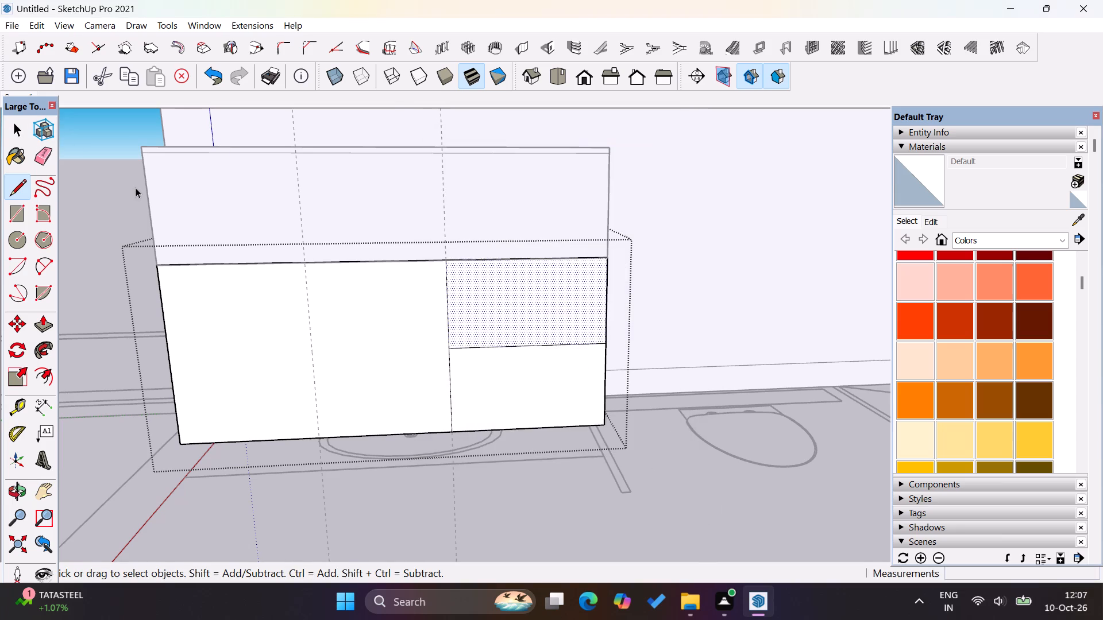
{"action": "left_click", "coordinate": [136, 188]}
Inside the lower box group, offset the outlines of the two right-hand drawer panels inward by 0.6".
{"action": "scroll", "coordinate": [512, 387], "scroll_direction": "up", "scroll_amount": 2}
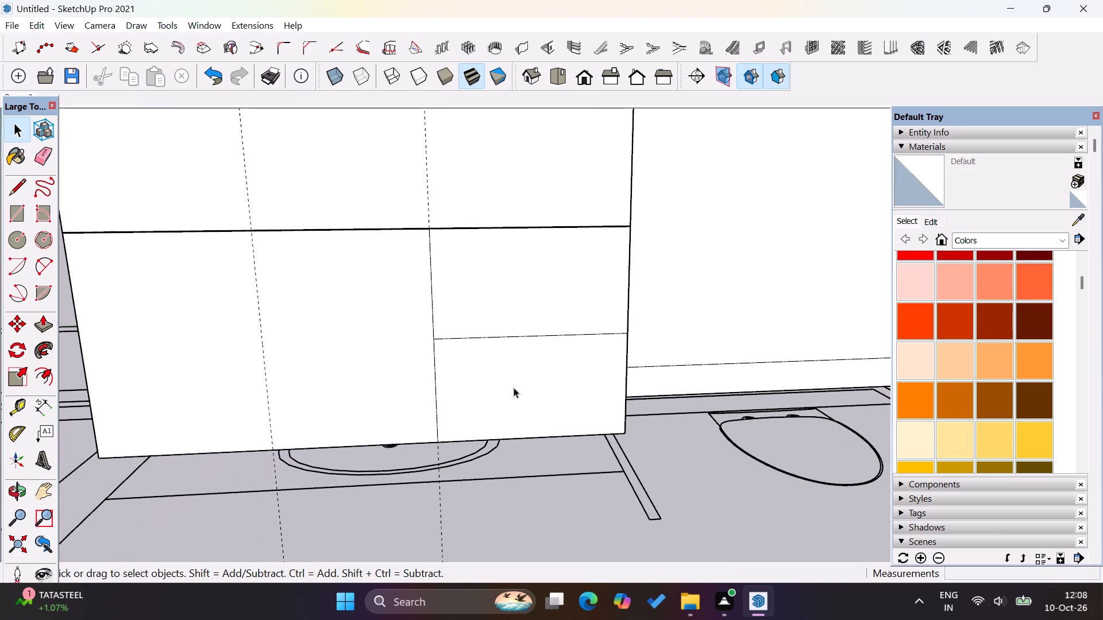
{"action": "double_click", "coordinate": [514, 387]}
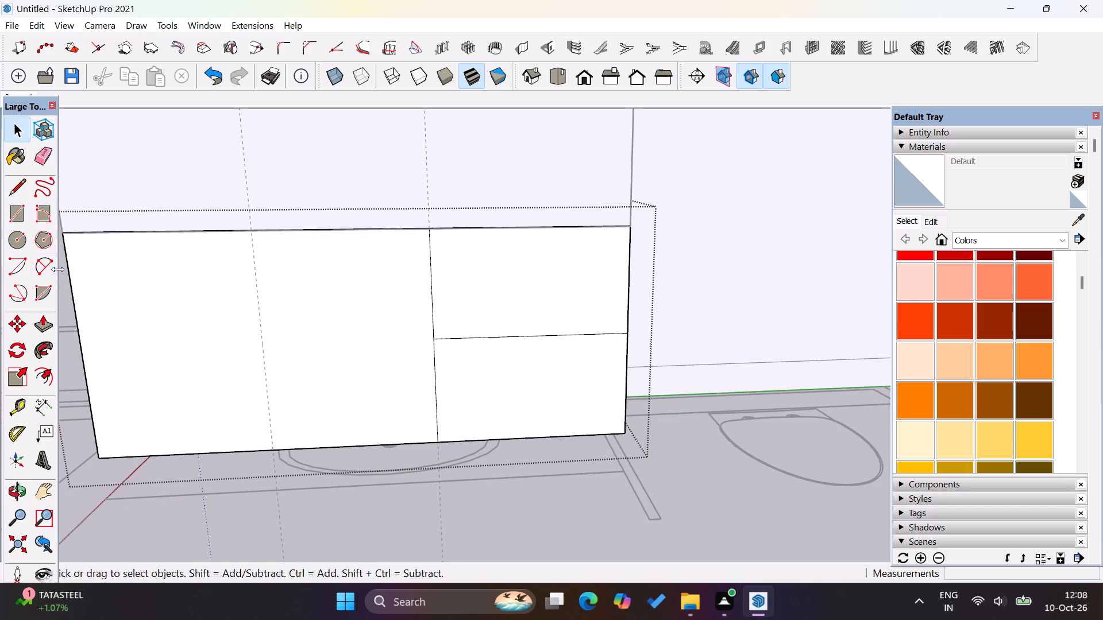
{"action": "left_click", "coordinate": [49, 325]}
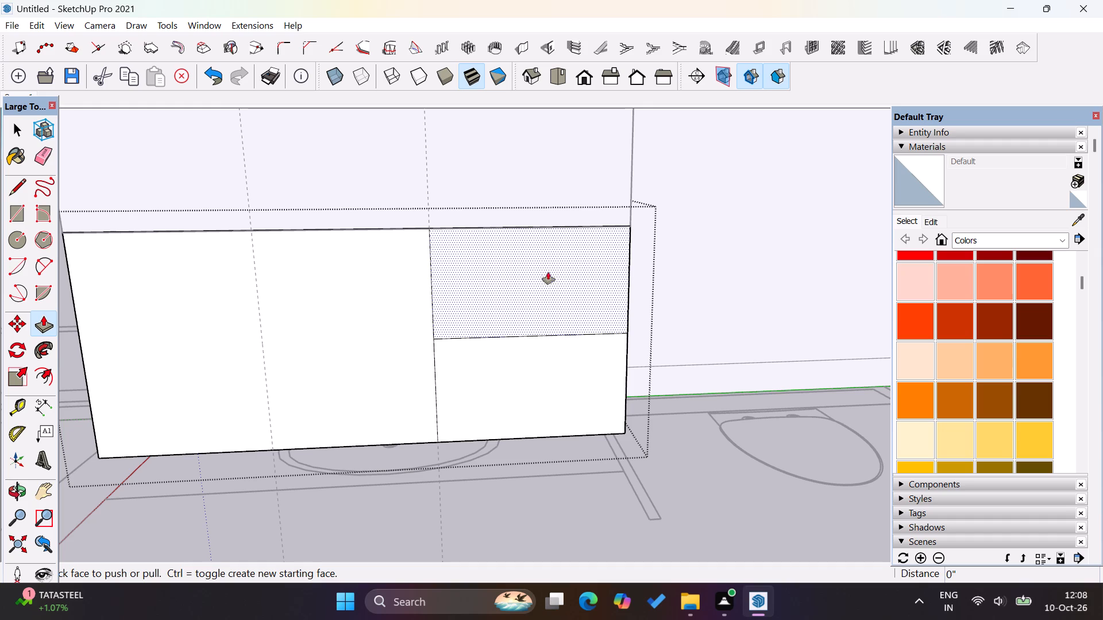
{"action": "left_click", "coordinate": [41, 385]}
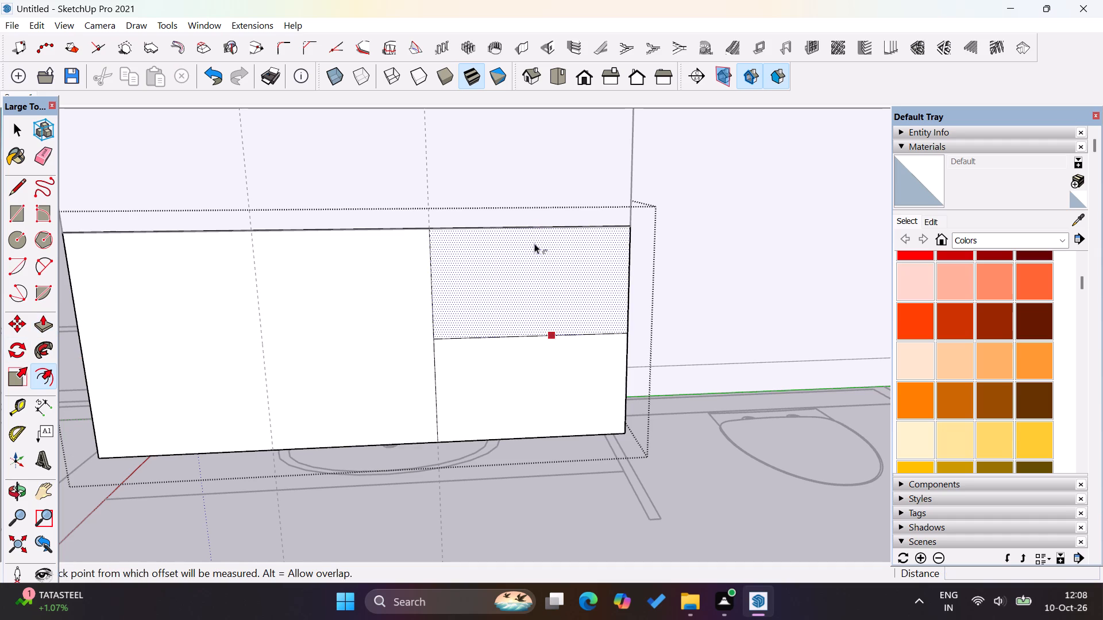
{"action": "left_click", "coordinate": [527, 240]}
{"action": "type", "text": "0.6"}
{"action": "key", "text": "Return"}
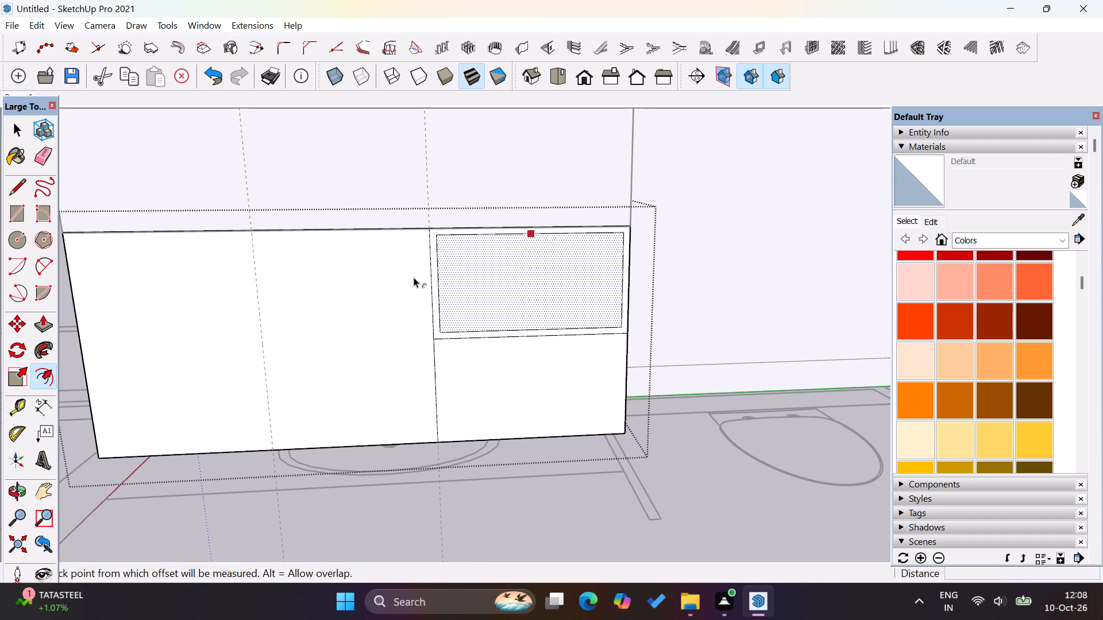
{"action": "left_click", "coordinate": [466, 359]}
{"action": "type", "text": "0.6"}
{"action": "key", "text": "Return"}
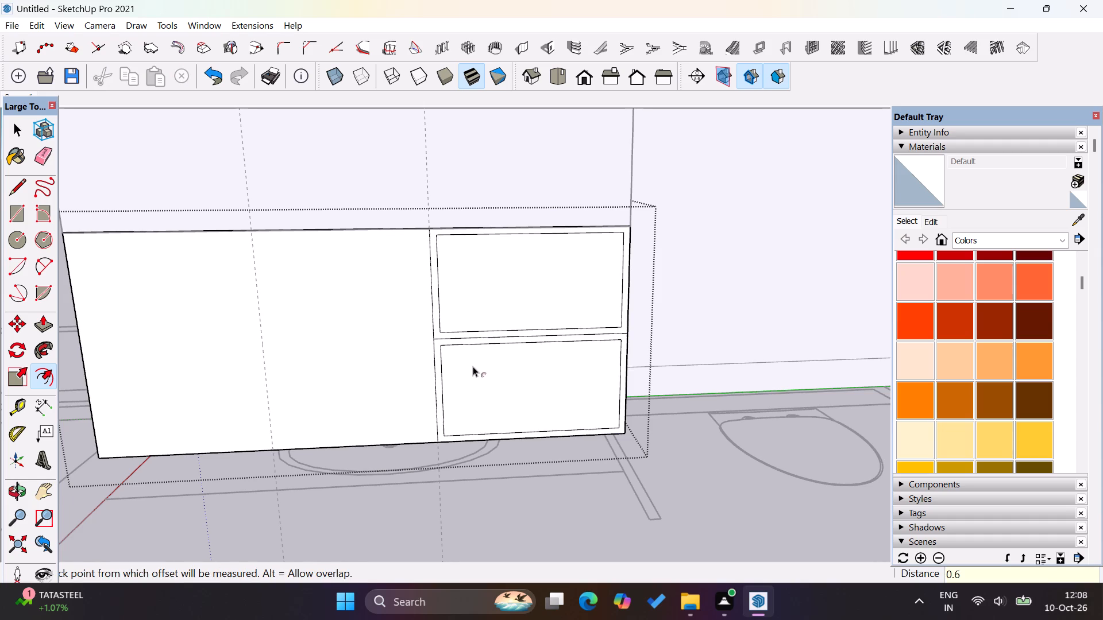
{"action": "left_click", "coordinate": [19, 132]}
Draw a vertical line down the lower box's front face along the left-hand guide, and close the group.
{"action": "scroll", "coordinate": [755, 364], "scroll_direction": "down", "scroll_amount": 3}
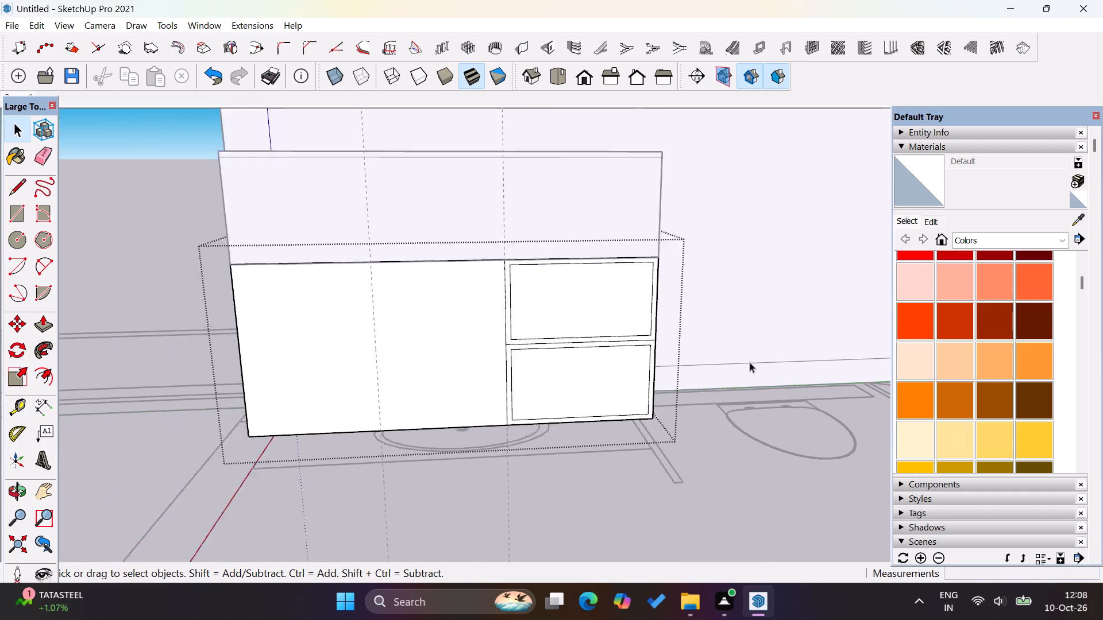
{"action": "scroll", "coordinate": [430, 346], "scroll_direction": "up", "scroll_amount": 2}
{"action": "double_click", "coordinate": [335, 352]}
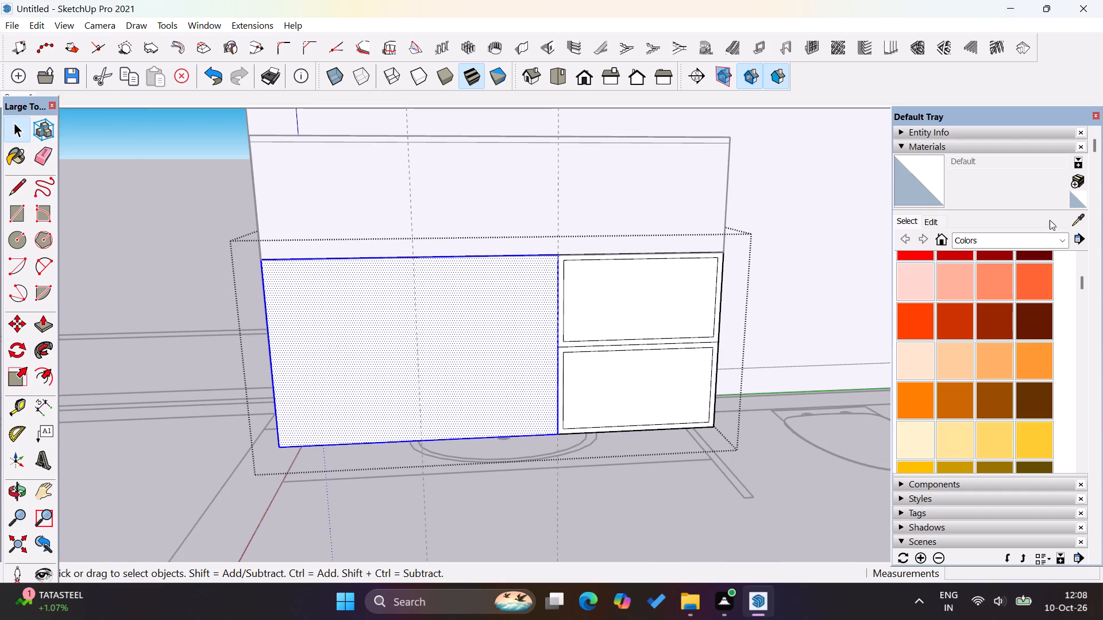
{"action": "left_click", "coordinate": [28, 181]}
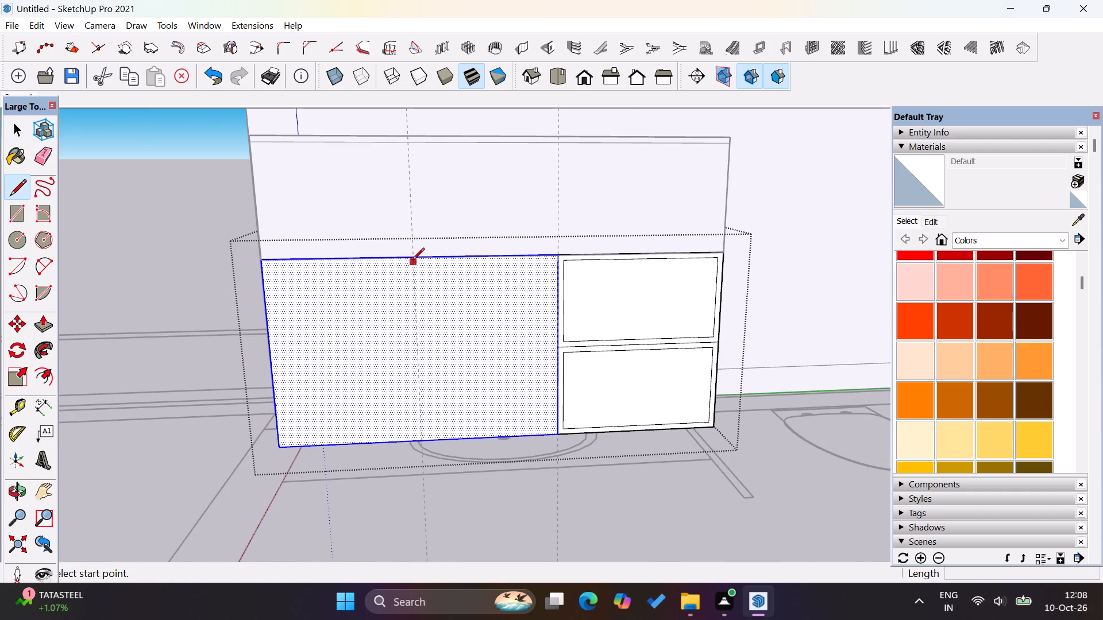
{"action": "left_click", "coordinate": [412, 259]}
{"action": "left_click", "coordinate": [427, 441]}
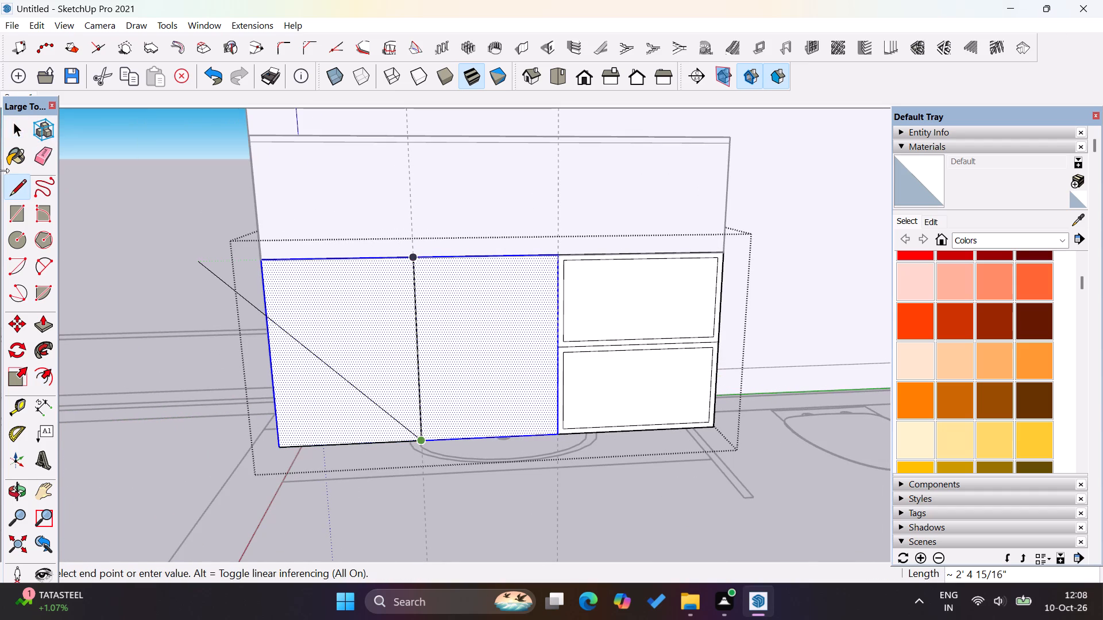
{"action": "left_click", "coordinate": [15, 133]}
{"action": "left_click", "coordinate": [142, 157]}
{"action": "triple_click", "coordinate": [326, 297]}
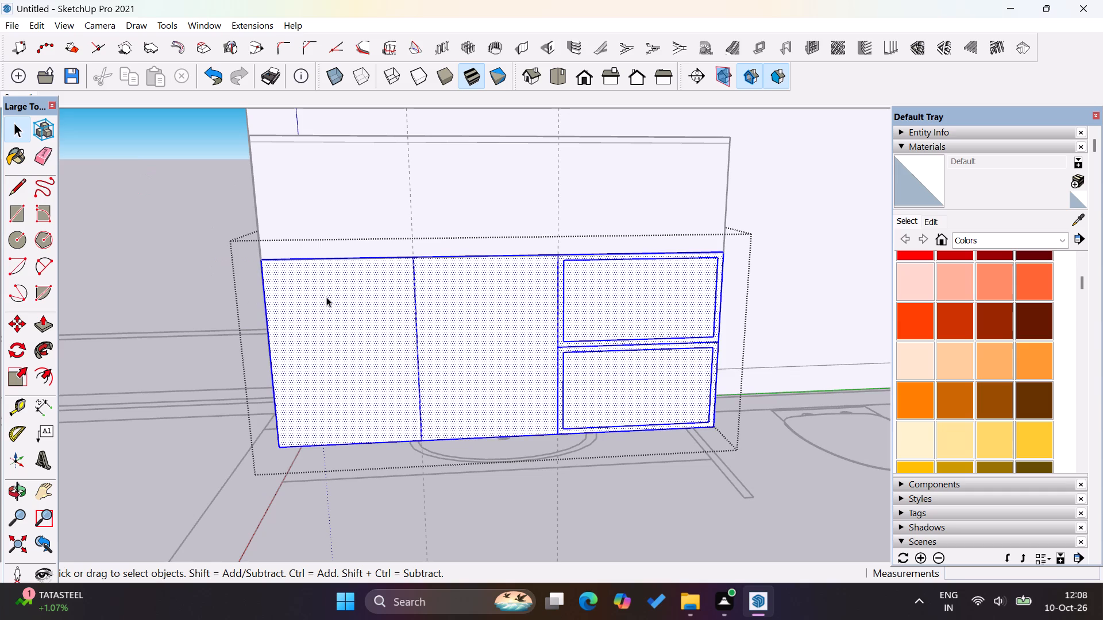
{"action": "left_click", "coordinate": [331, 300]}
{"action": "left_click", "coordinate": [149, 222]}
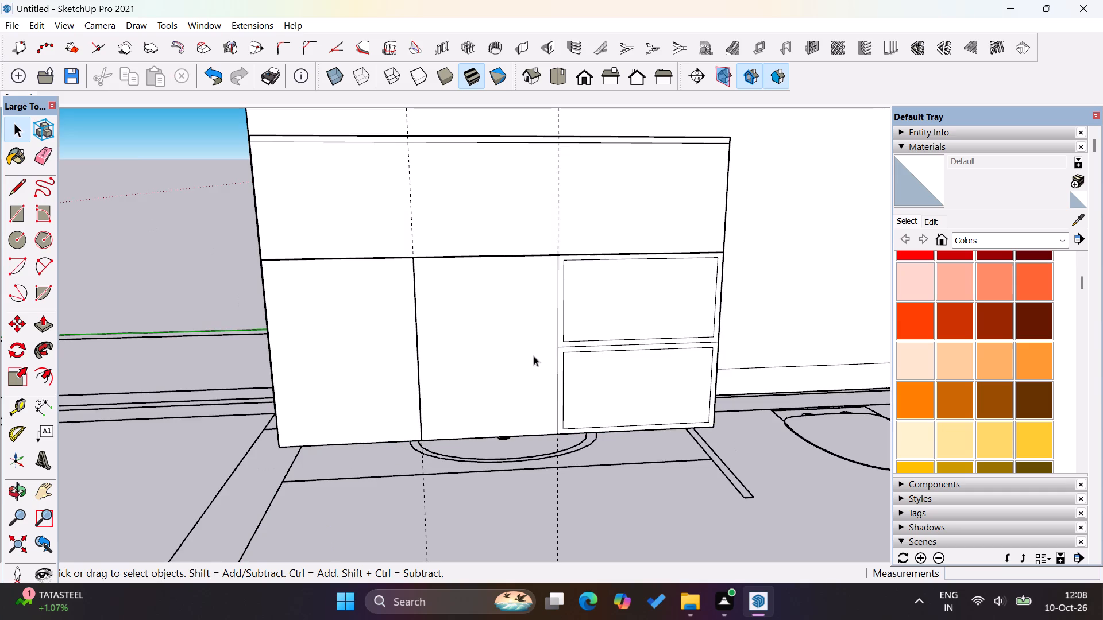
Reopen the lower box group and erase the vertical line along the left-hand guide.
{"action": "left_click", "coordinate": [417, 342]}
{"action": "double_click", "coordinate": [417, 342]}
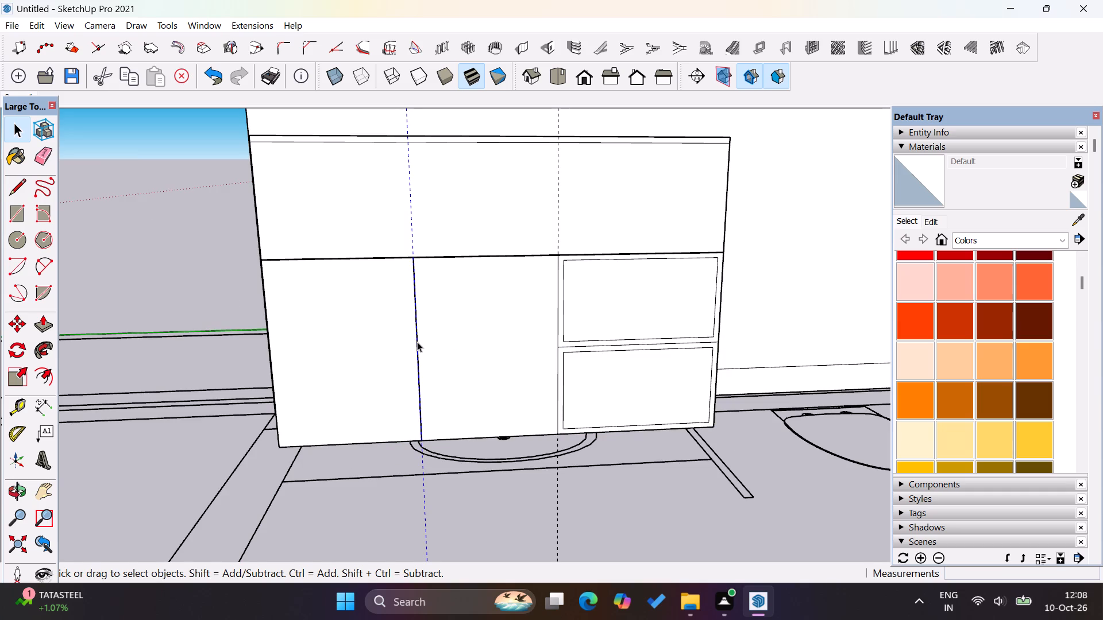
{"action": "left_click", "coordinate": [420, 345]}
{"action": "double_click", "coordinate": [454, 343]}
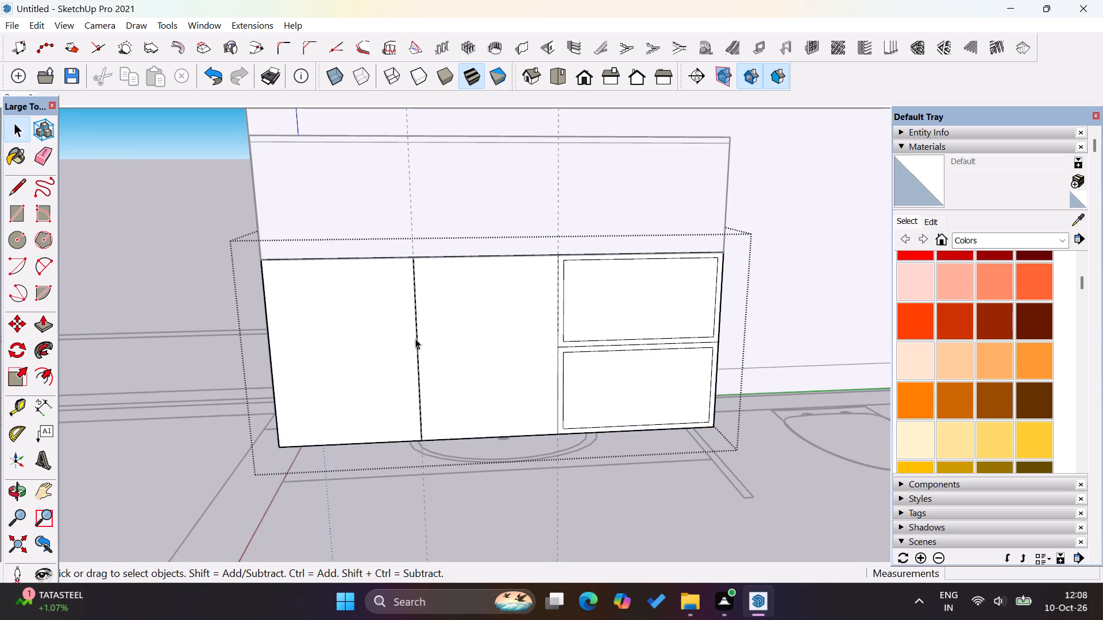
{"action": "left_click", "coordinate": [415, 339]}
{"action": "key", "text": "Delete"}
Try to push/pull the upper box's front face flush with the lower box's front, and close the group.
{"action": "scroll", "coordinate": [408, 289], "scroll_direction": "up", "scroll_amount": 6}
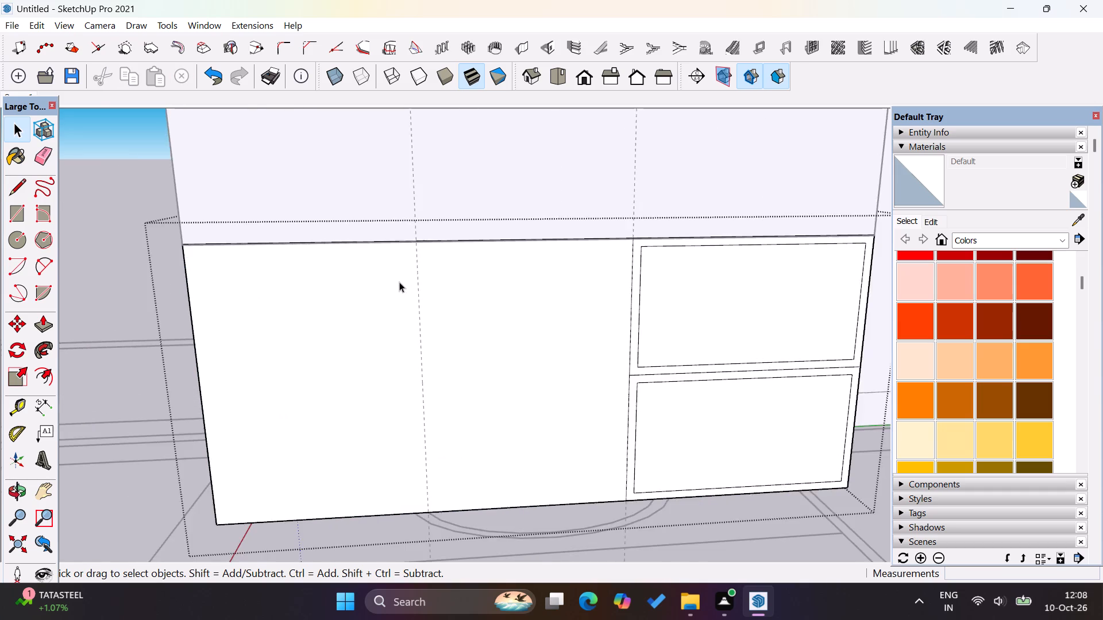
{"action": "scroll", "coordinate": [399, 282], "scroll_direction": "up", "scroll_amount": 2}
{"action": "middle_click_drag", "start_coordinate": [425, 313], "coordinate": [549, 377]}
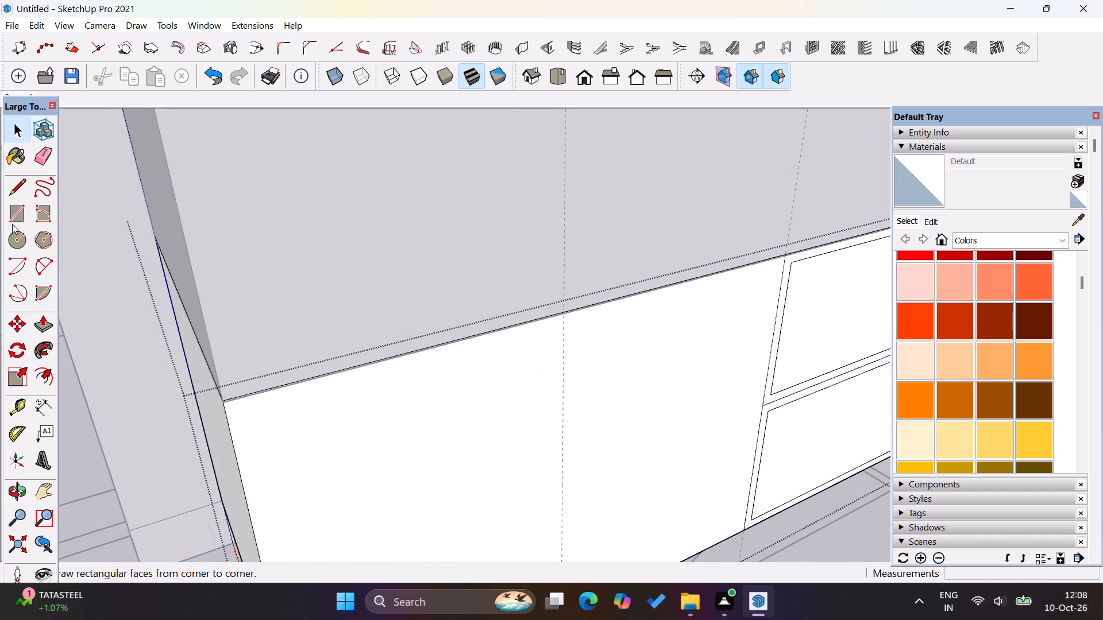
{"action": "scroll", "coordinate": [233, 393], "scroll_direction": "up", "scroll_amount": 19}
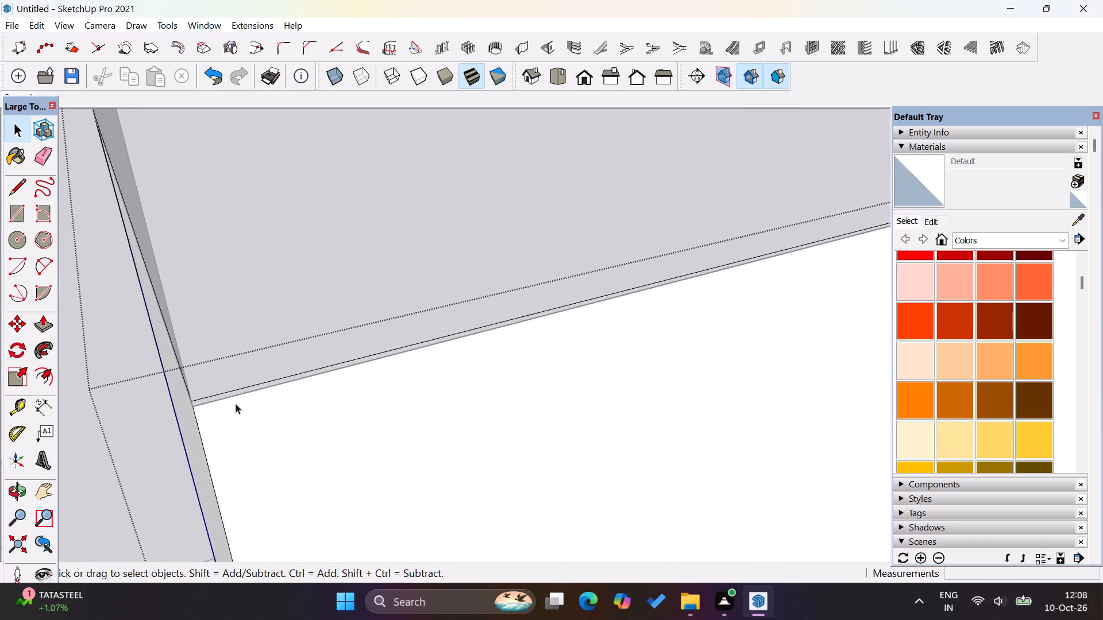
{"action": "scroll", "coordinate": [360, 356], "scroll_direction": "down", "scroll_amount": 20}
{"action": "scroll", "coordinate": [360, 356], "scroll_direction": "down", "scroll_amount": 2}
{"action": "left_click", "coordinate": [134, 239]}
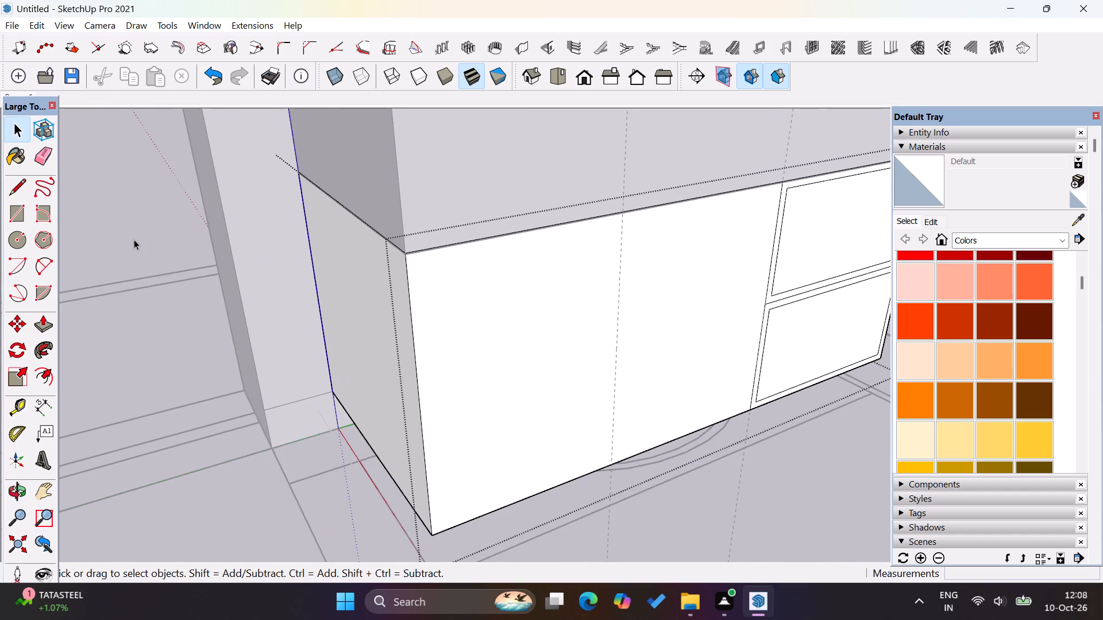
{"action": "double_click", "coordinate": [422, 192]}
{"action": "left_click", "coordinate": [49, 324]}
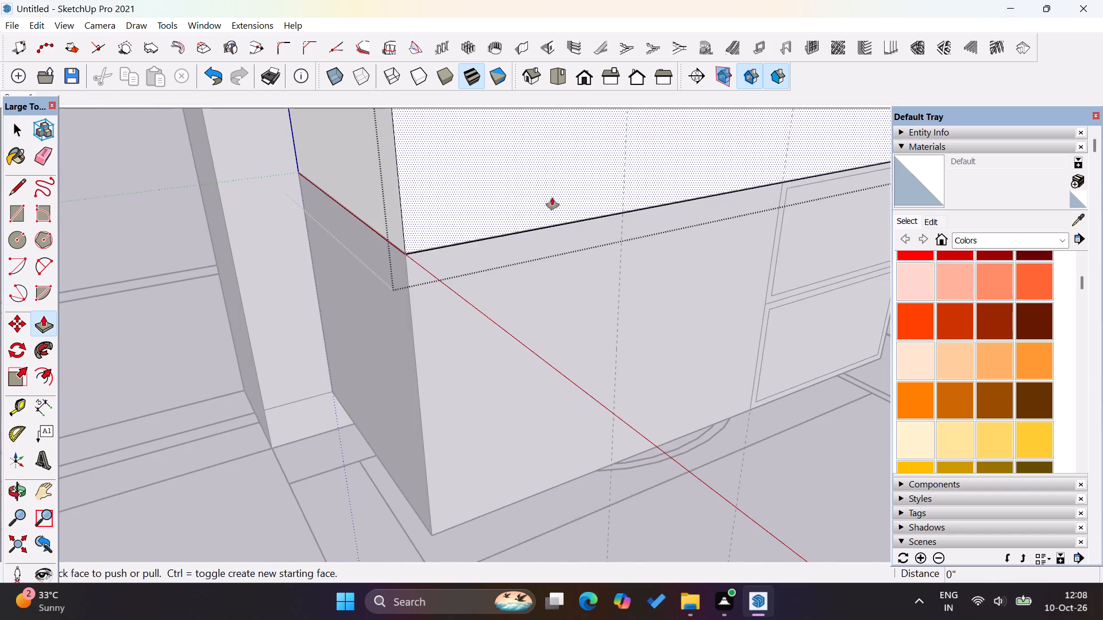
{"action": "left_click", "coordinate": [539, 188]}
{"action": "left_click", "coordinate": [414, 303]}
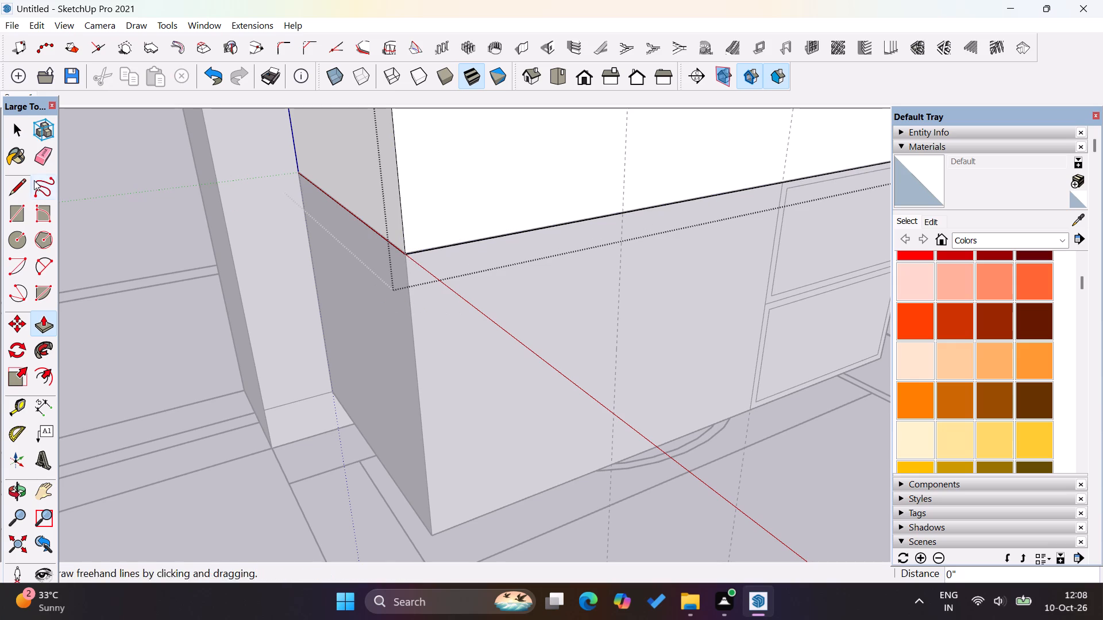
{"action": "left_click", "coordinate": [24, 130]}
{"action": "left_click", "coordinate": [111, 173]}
Examine the joint between the upper and lower boxes at the front left corner of the washbasin unit.
{"action": "scroll", "coordinate": [545, 263], "scroll_direction": "up", "scroll_amount": 9}
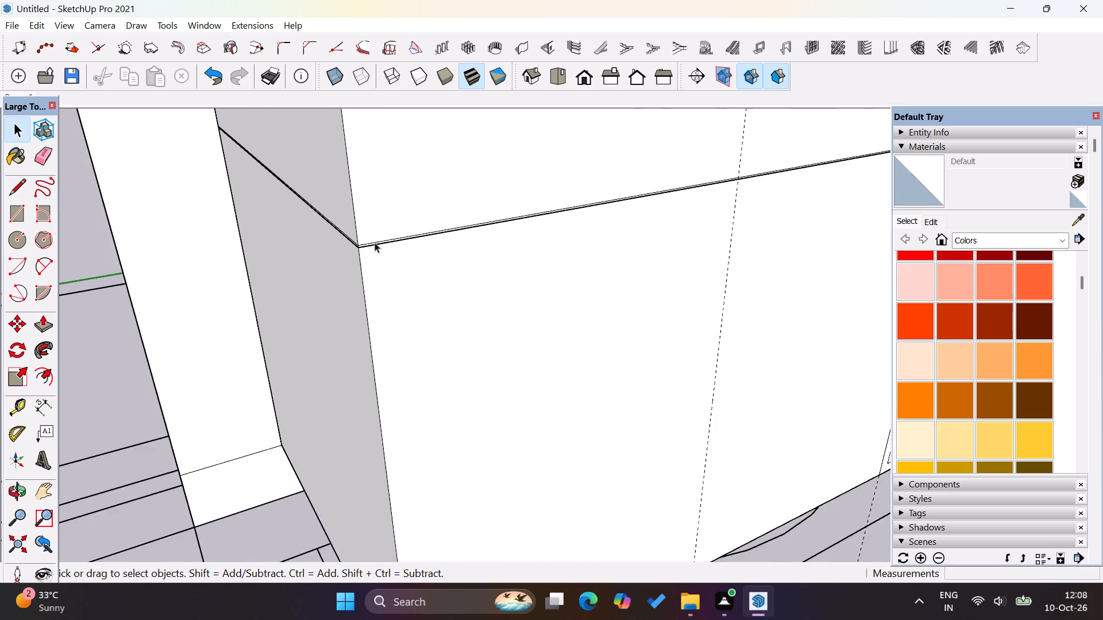
{"action": "scroll", "coordinate": [375, 242], "scroll_direction": "up", "scroll_amount": 13}
{"action": "scroll", "coordinate": [363, 250], "scroll_direction": "up", "scroll_amount": 9}
{"action": "left_click", "coordinate": [325, 251]}
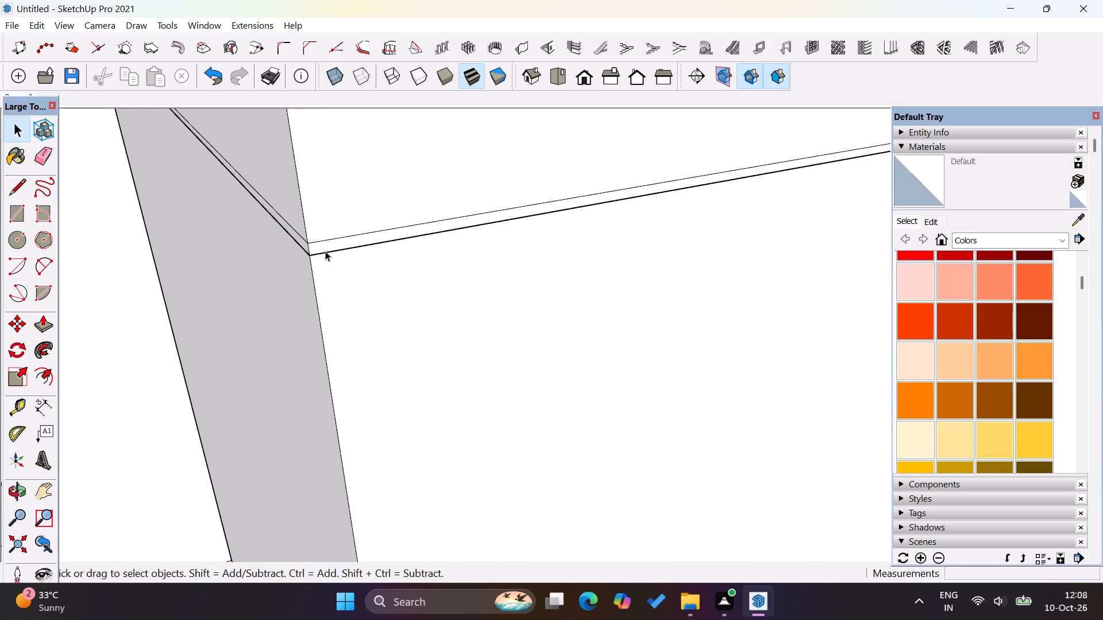
{"action": "scroll", "coordinate": [372, 251], "scroll_direction": "down", "scroll_amount": 4}
{"action": "scroll", "coordinate": [303, 273], "scroll_direction": "down", "scroll_amount": 7}
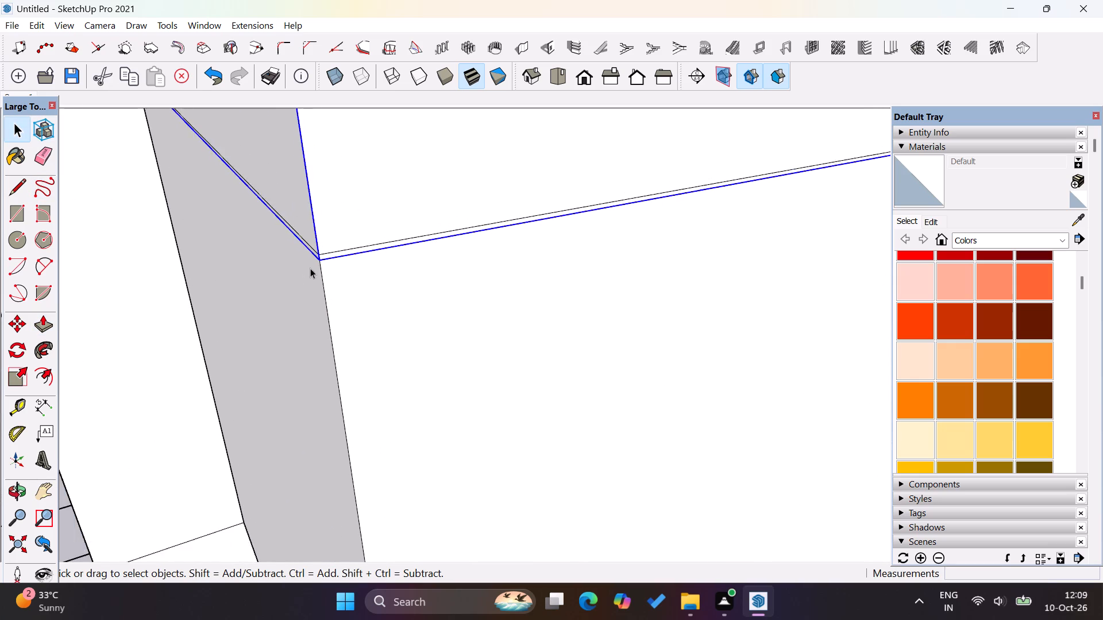
{"action": "scroll", "coordinate": [310, 268], "scroll_direction": "down", "scroll_amount": 10}
{"action": "scroll", "coordinate": [217, 172], "scroll_direction": "up", "scroll_amount": 13}
{"action": "scroll", "coordinate": [170, 120], "scroll_direction": "down", "scroll_amount": 2}
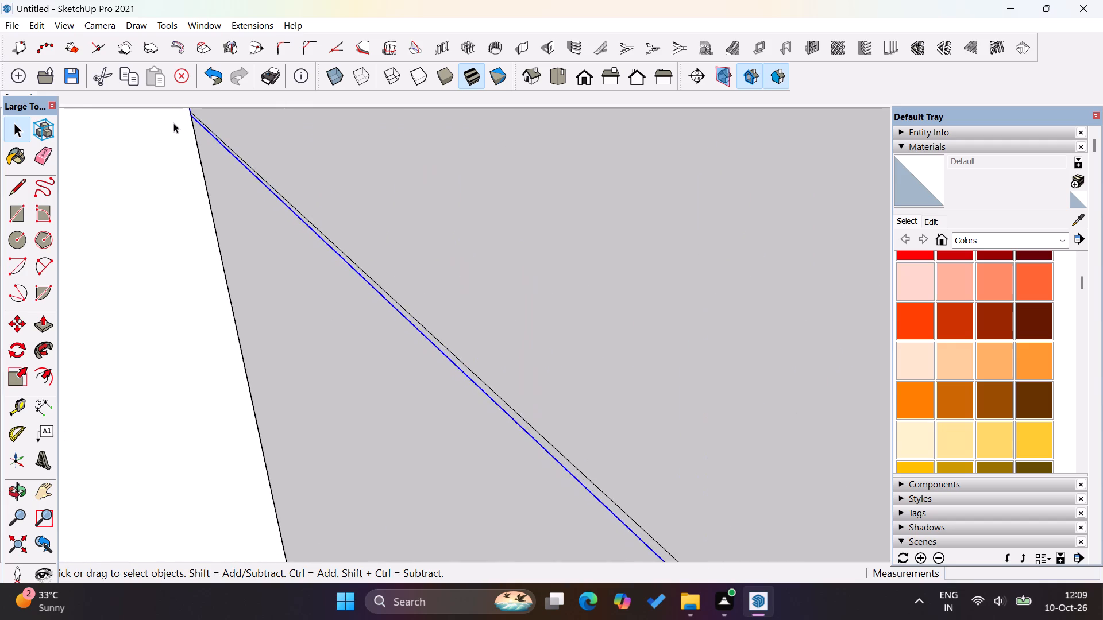
{"action": "scroll", "coordinate": [173, 123], "scroll_direction": "down", "scroll_amount": 20}
{"action": "scroll", "coordinate": [233, 227], "scroll_direction": "down", "scroll_amount": 5}
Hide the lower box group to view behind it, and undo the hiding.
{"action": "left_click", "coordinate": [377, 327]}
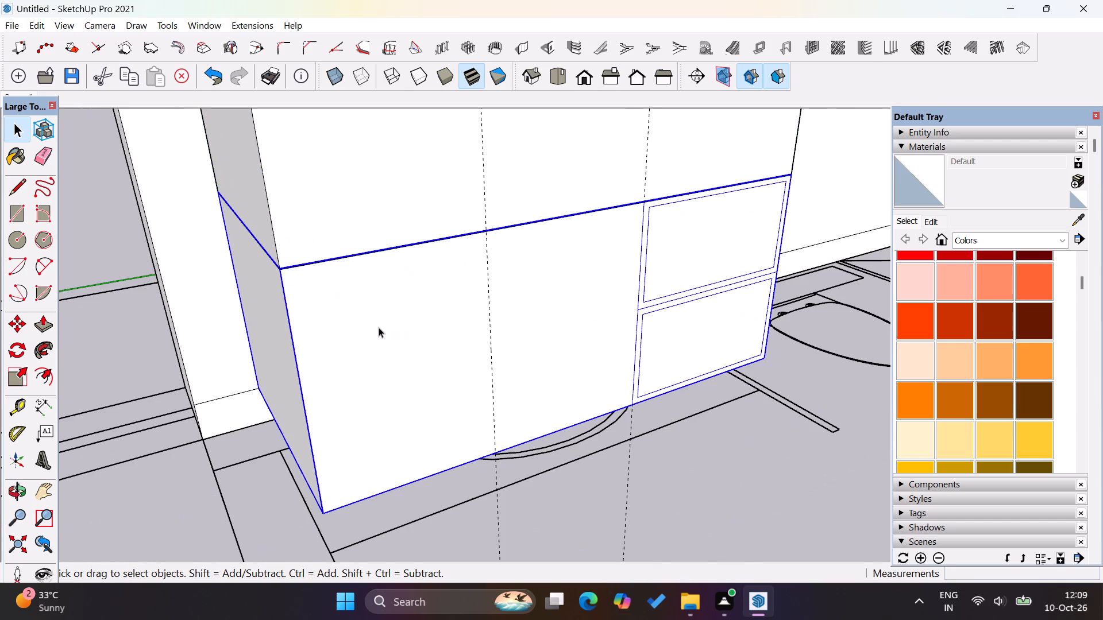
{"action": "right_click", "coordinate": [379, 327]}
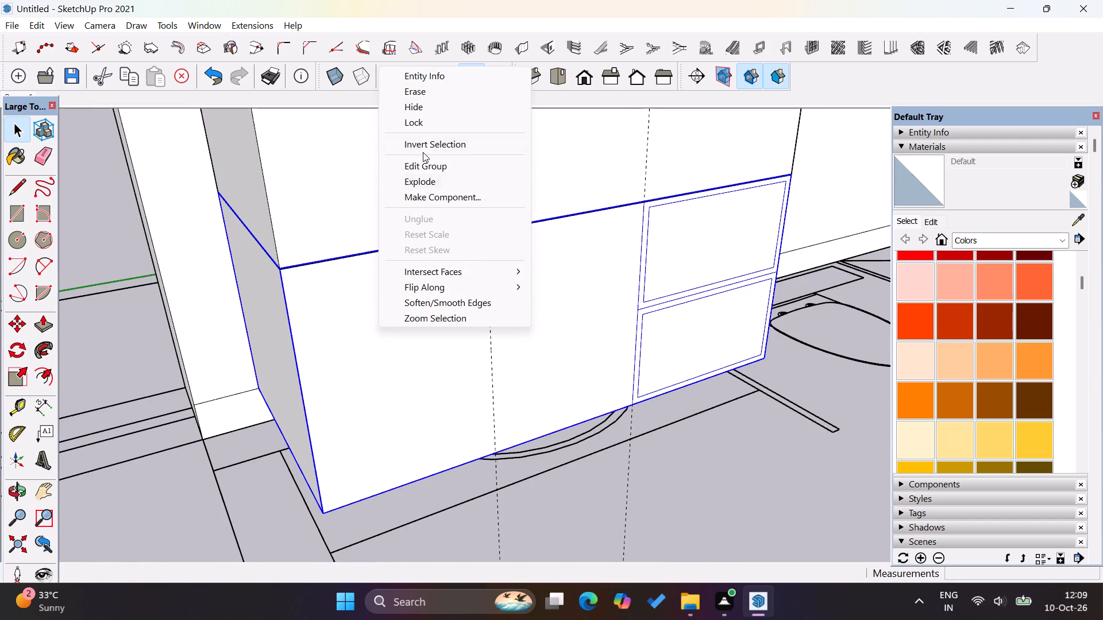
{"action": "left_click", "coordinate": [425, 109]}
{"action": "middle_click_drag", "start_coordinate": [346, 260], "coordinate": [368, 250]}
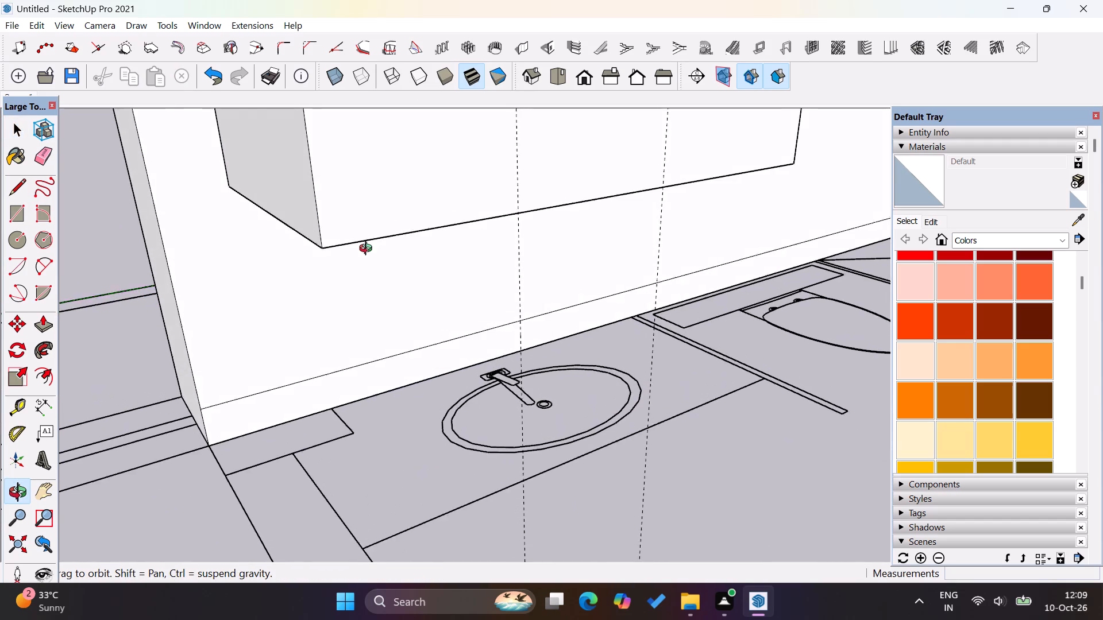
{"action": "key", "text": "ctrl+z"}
Inside the lower box group, draw a 1' 8 1/16" vertical line down the front face along the left-hand guide.
{"action": "scroll", "coordinate": [518, 219], "scroll_direction": "up", "scroll_amount": 4}
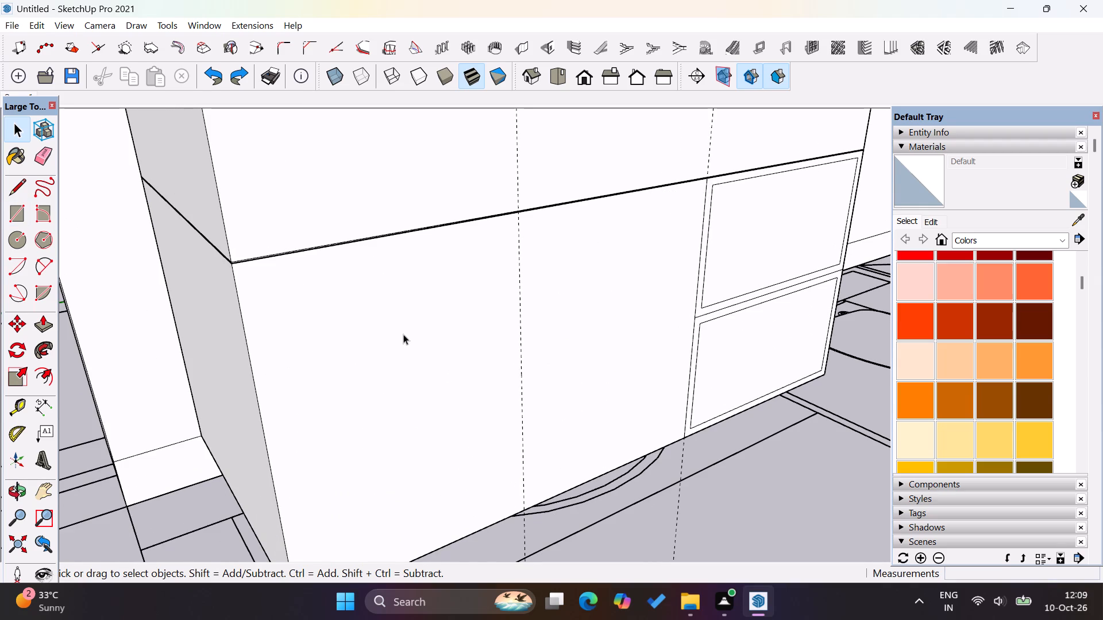
{"action": "double_click", "coordinate": [403, 334]}
{"action": "left_click", "coordinate": [16, 183]}
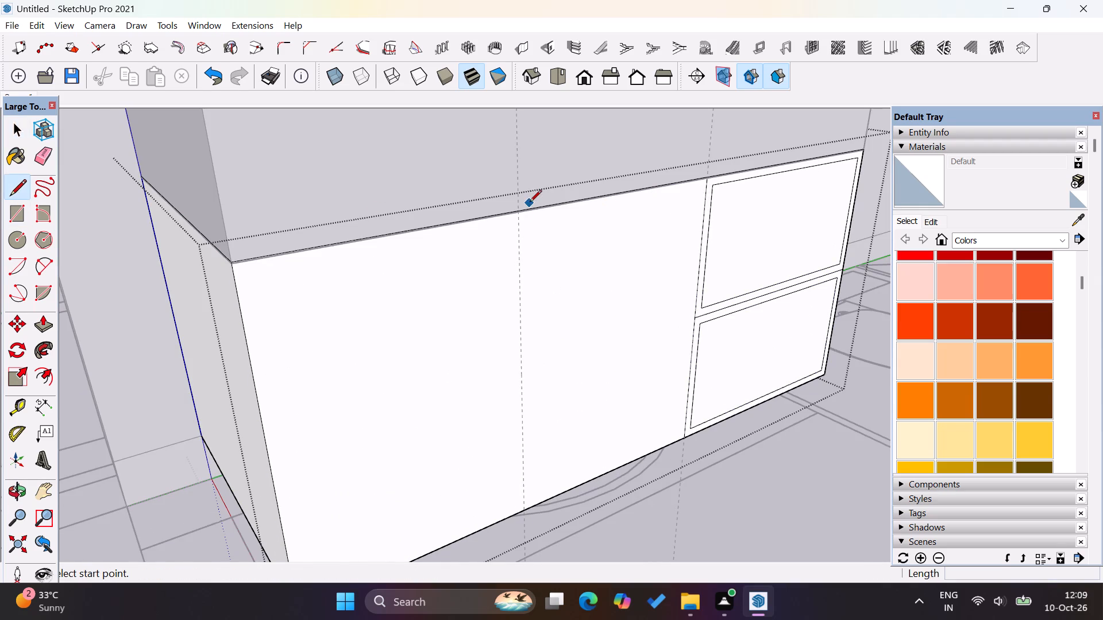
{"action": "scroll", "coordinate": [519, 212], "scroll_direction": "up", "scroll_amount": 14}
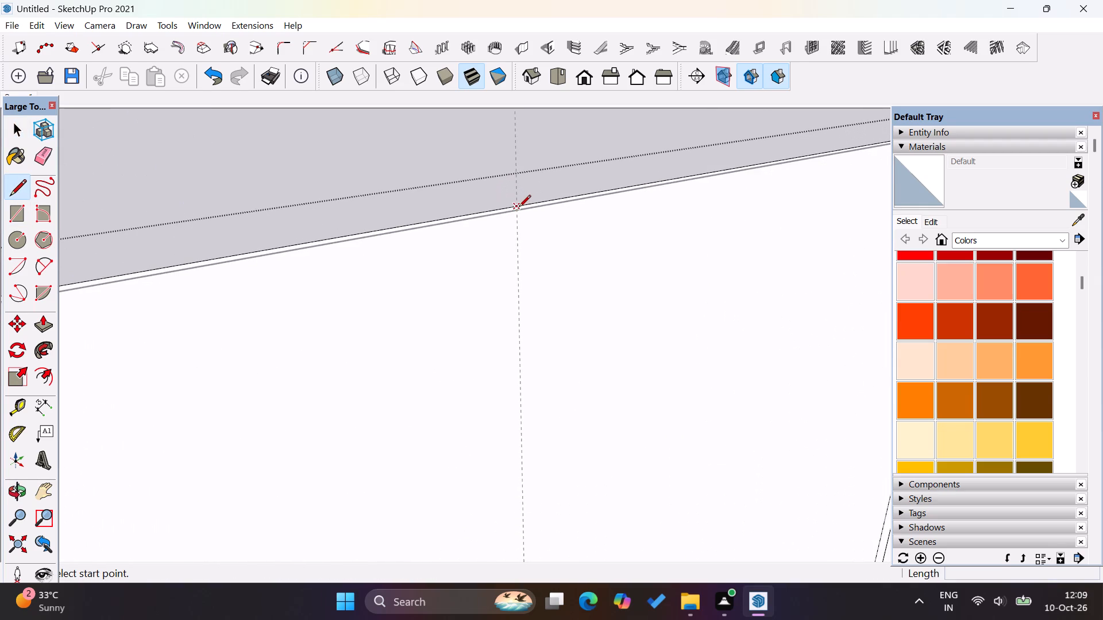
{"action": "left_click", "coordinate": [519, 208]}
{"action": "scroll", "coordinate": [367, 153], "scroll_direction": "down", "scroll_amount": 18}
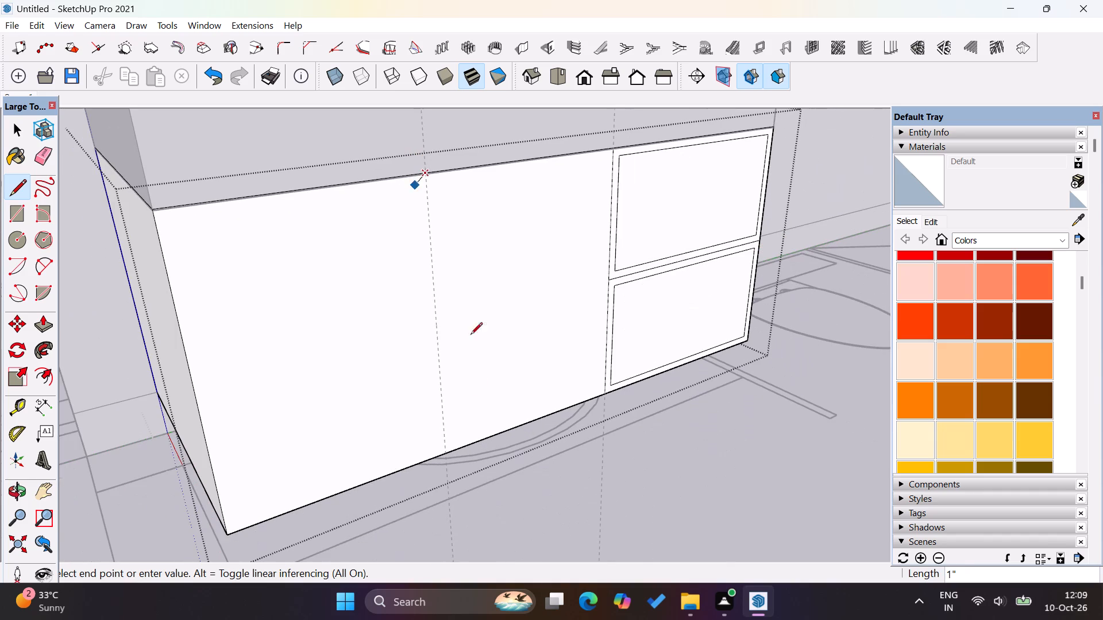
{"action": "left_click", "coordinate": [448, 449]}
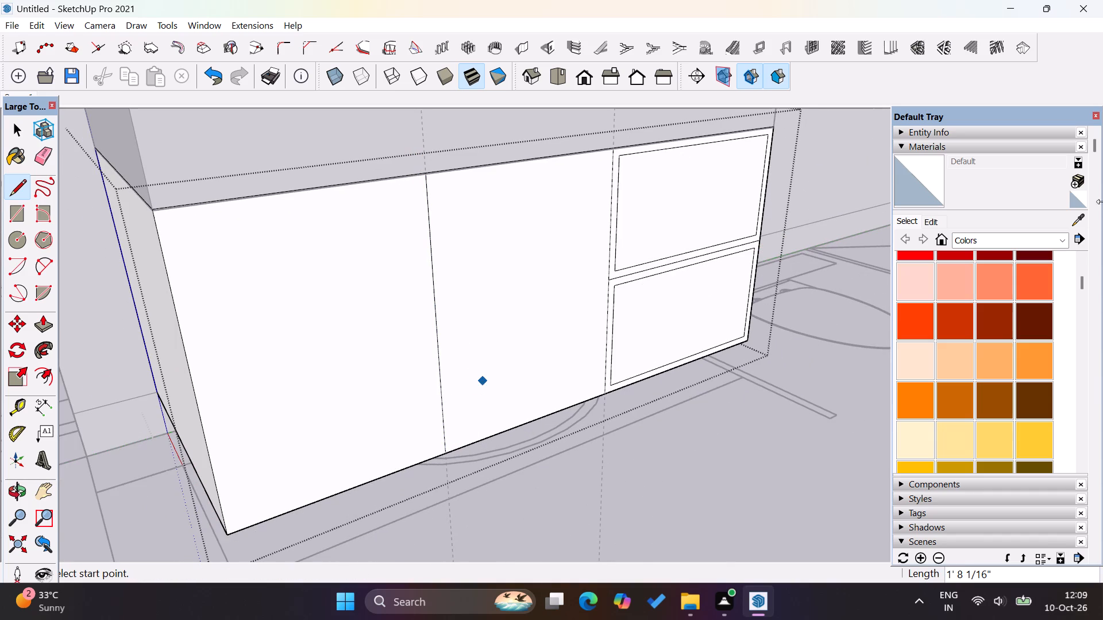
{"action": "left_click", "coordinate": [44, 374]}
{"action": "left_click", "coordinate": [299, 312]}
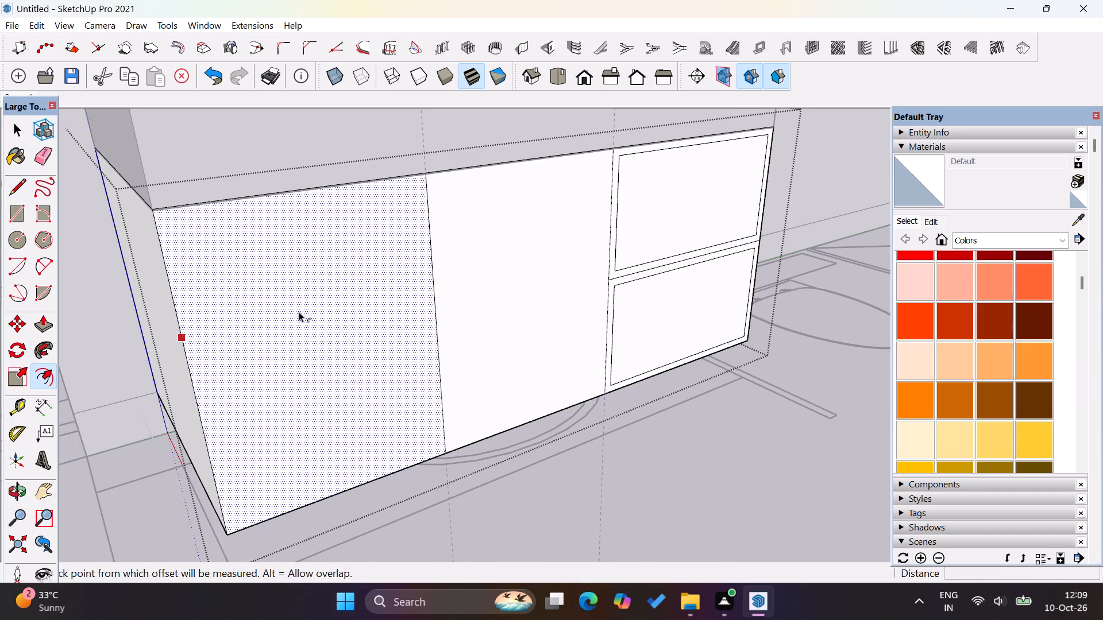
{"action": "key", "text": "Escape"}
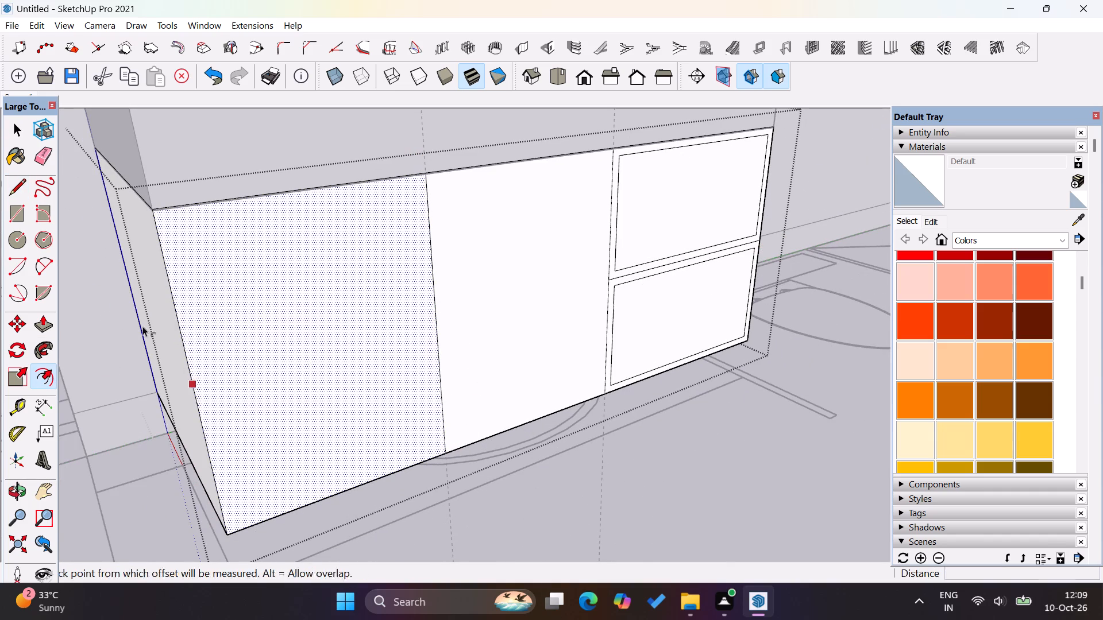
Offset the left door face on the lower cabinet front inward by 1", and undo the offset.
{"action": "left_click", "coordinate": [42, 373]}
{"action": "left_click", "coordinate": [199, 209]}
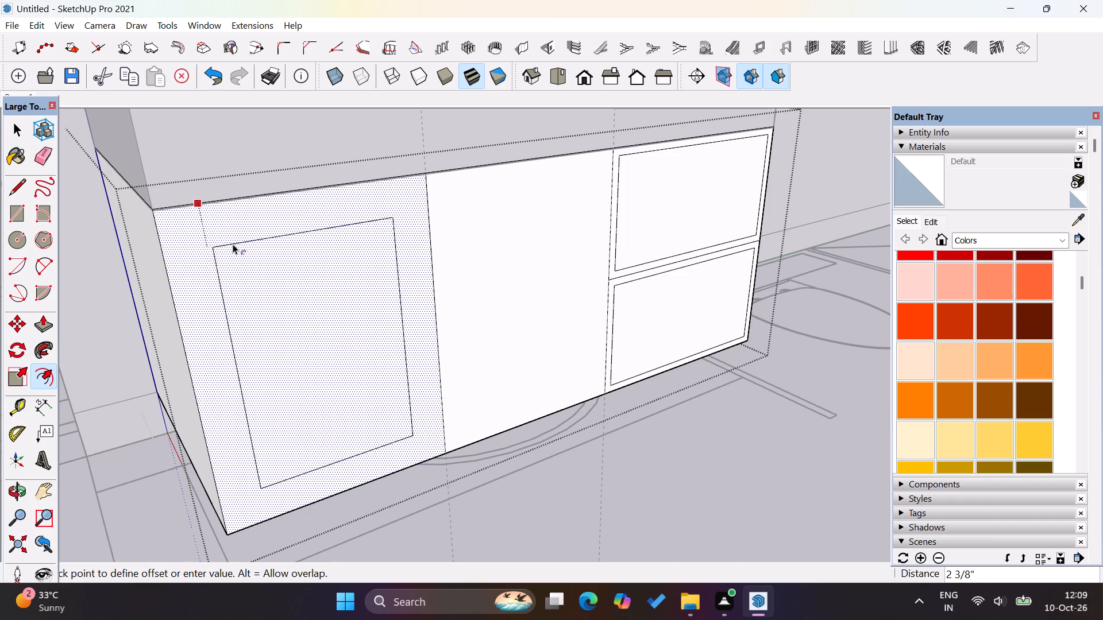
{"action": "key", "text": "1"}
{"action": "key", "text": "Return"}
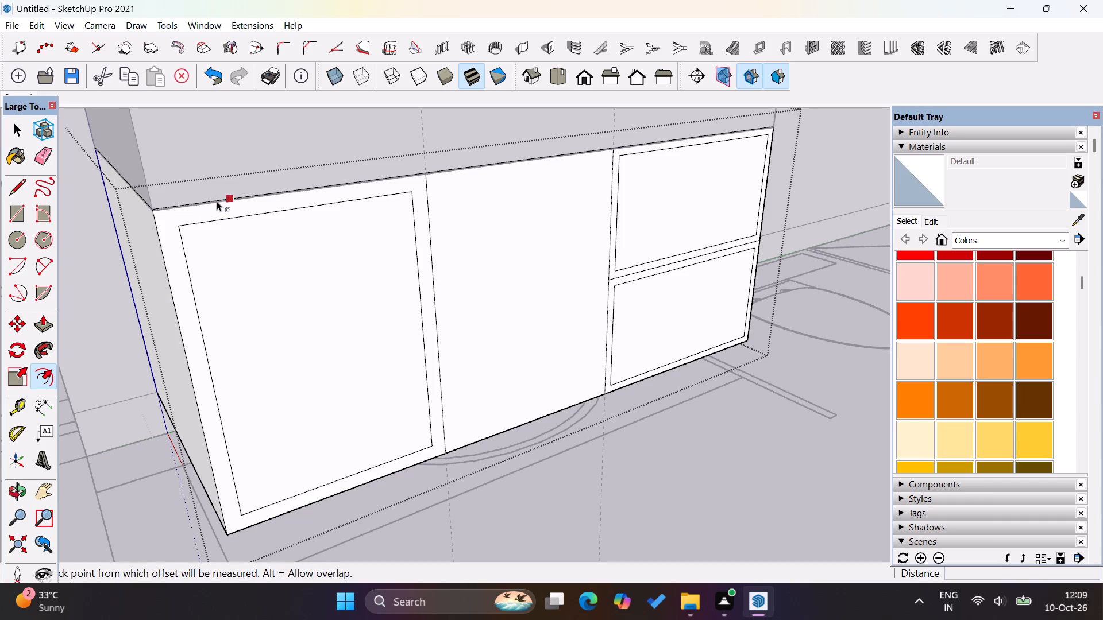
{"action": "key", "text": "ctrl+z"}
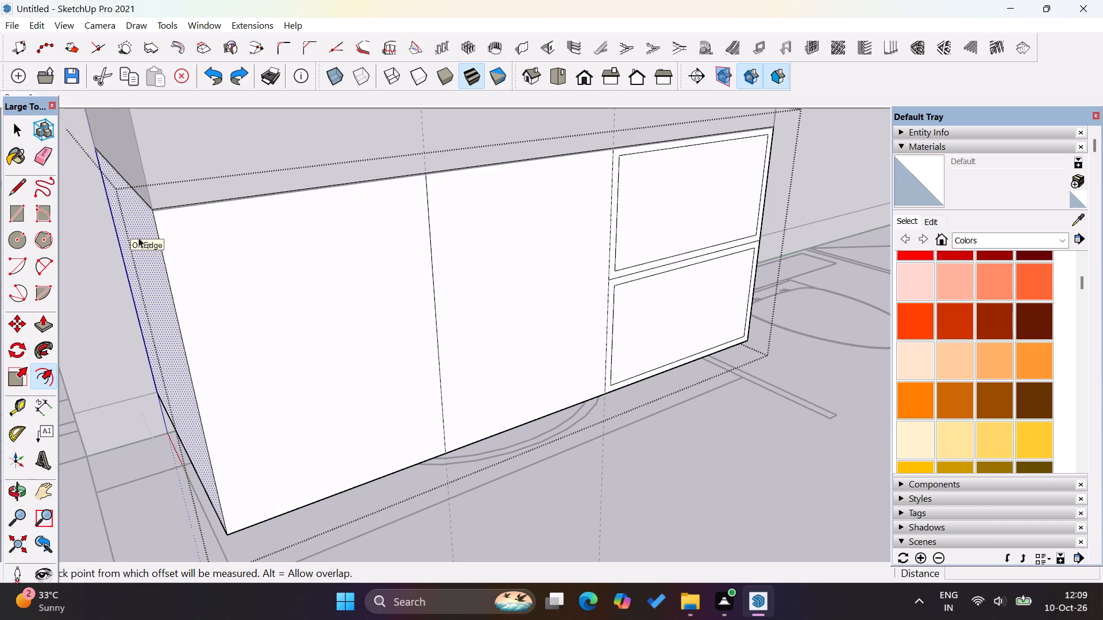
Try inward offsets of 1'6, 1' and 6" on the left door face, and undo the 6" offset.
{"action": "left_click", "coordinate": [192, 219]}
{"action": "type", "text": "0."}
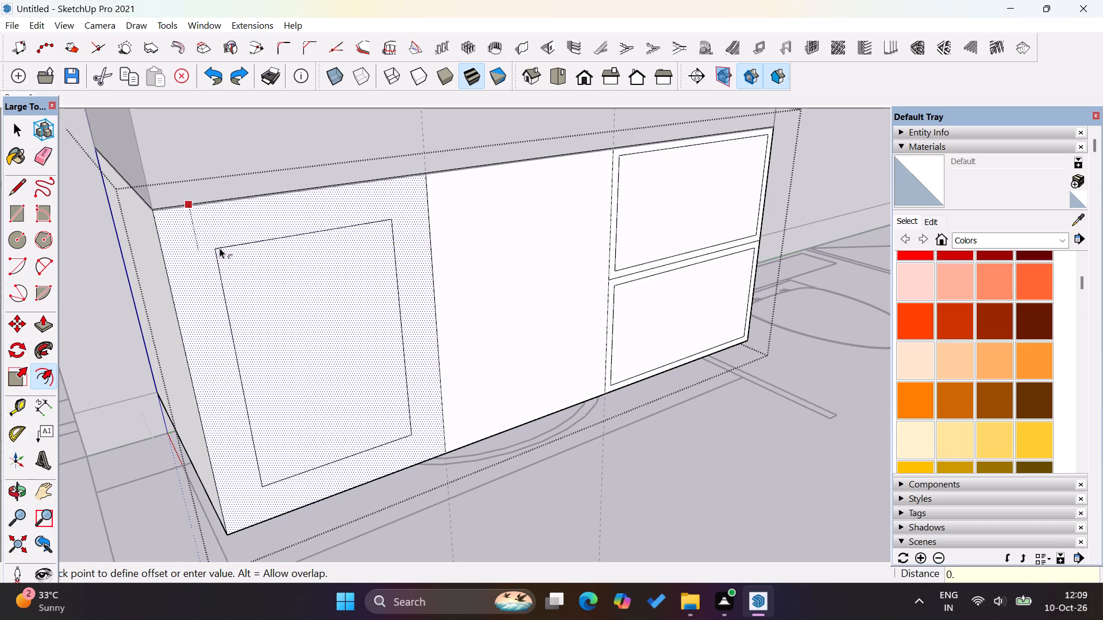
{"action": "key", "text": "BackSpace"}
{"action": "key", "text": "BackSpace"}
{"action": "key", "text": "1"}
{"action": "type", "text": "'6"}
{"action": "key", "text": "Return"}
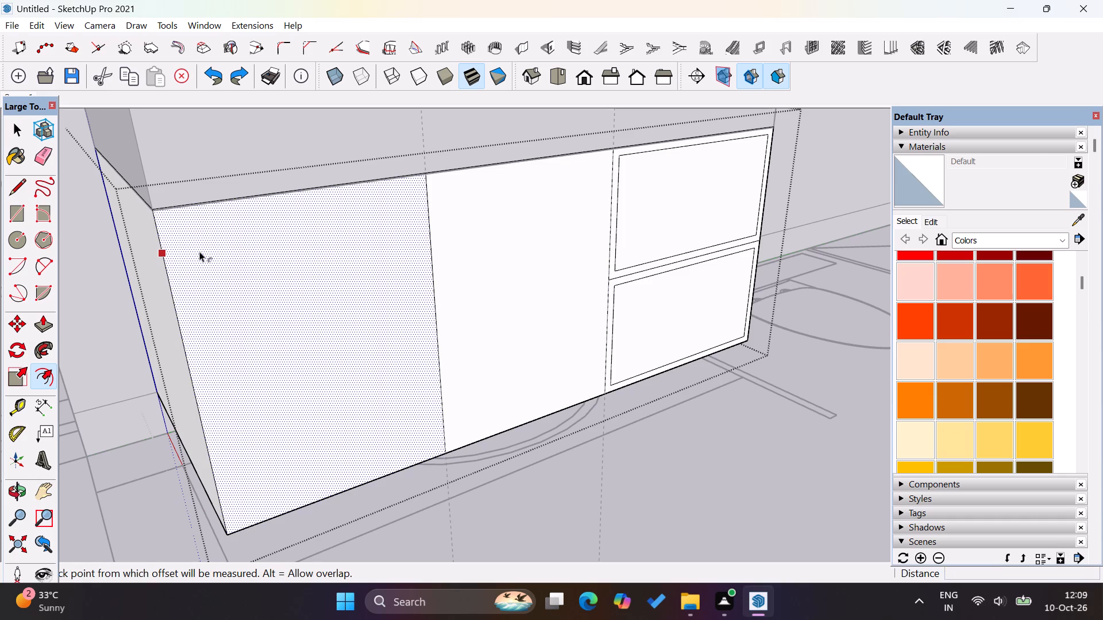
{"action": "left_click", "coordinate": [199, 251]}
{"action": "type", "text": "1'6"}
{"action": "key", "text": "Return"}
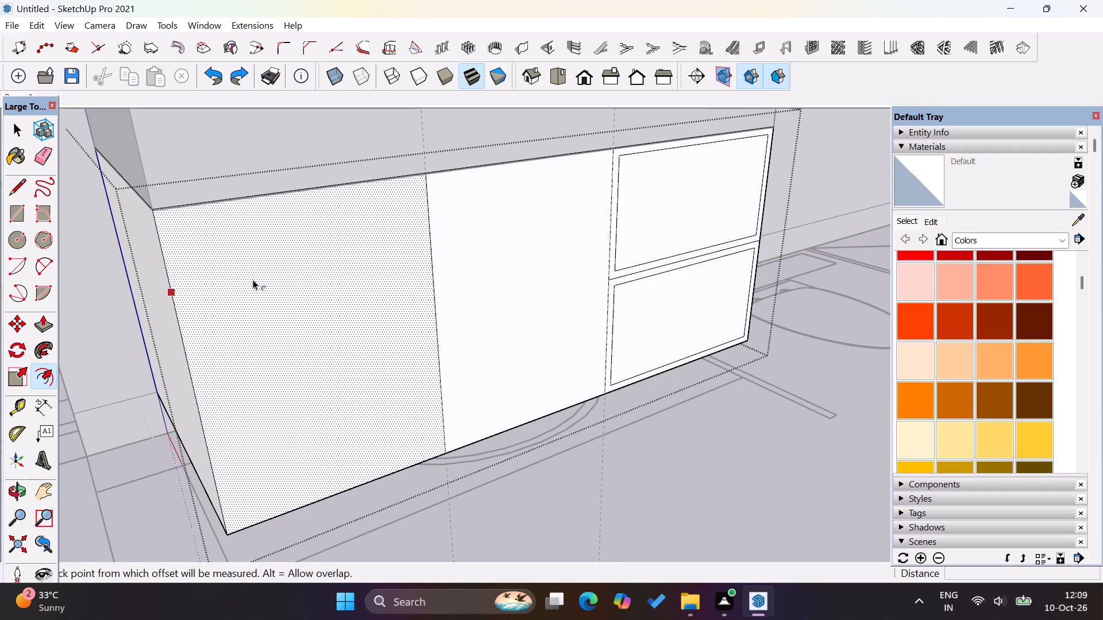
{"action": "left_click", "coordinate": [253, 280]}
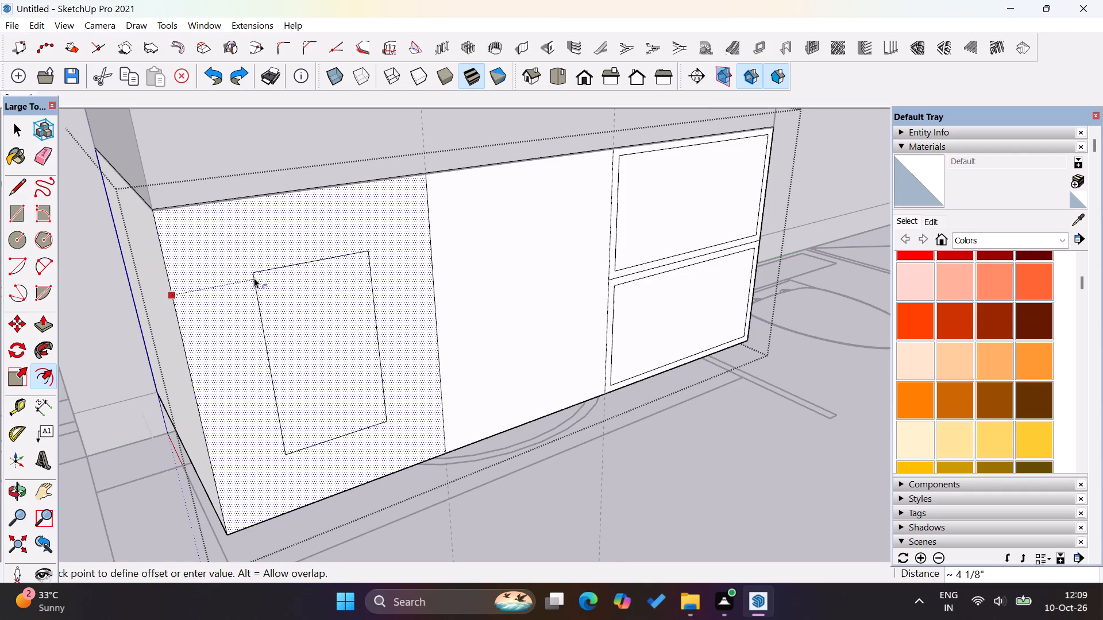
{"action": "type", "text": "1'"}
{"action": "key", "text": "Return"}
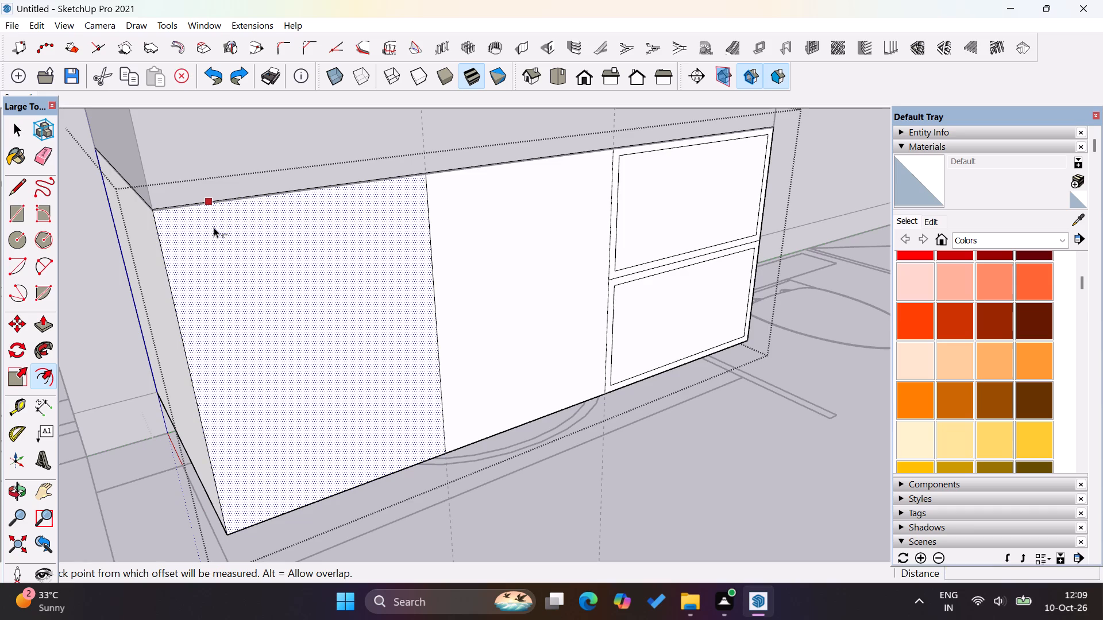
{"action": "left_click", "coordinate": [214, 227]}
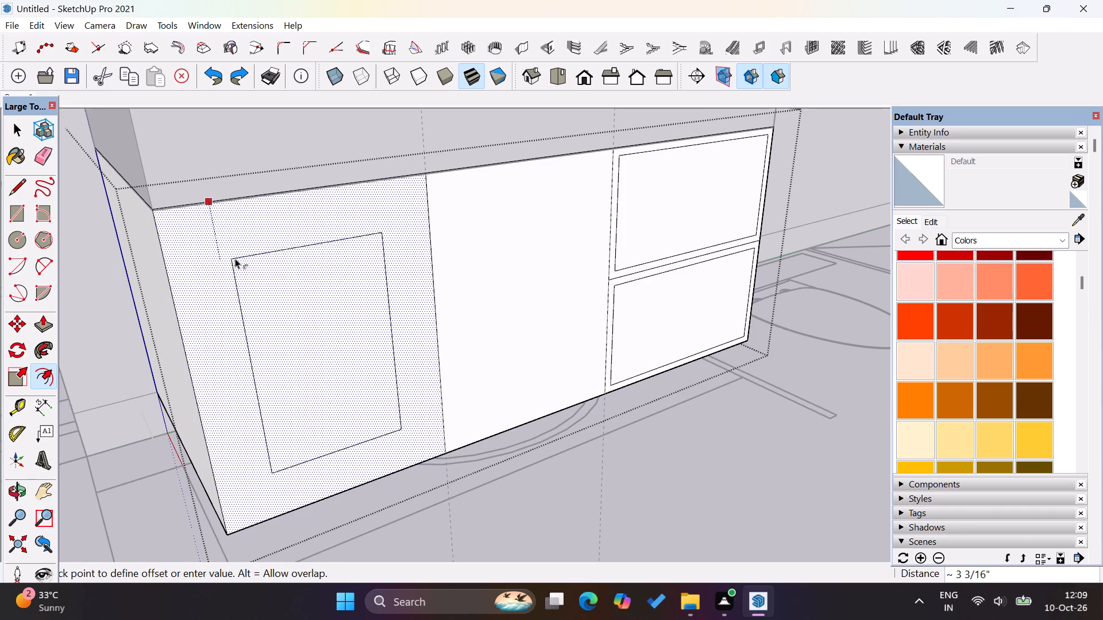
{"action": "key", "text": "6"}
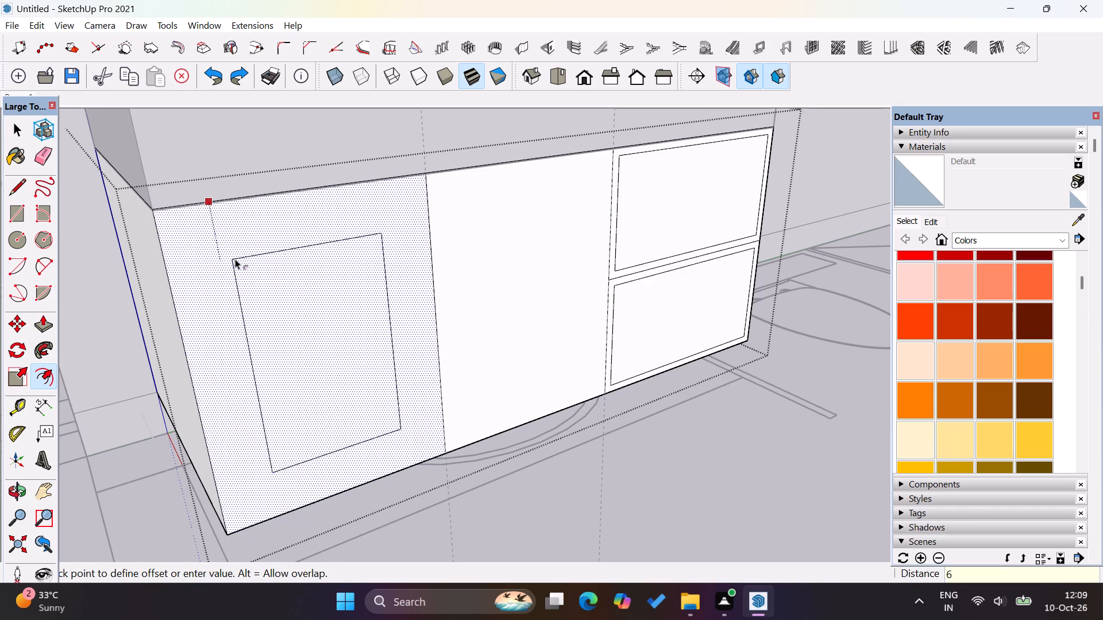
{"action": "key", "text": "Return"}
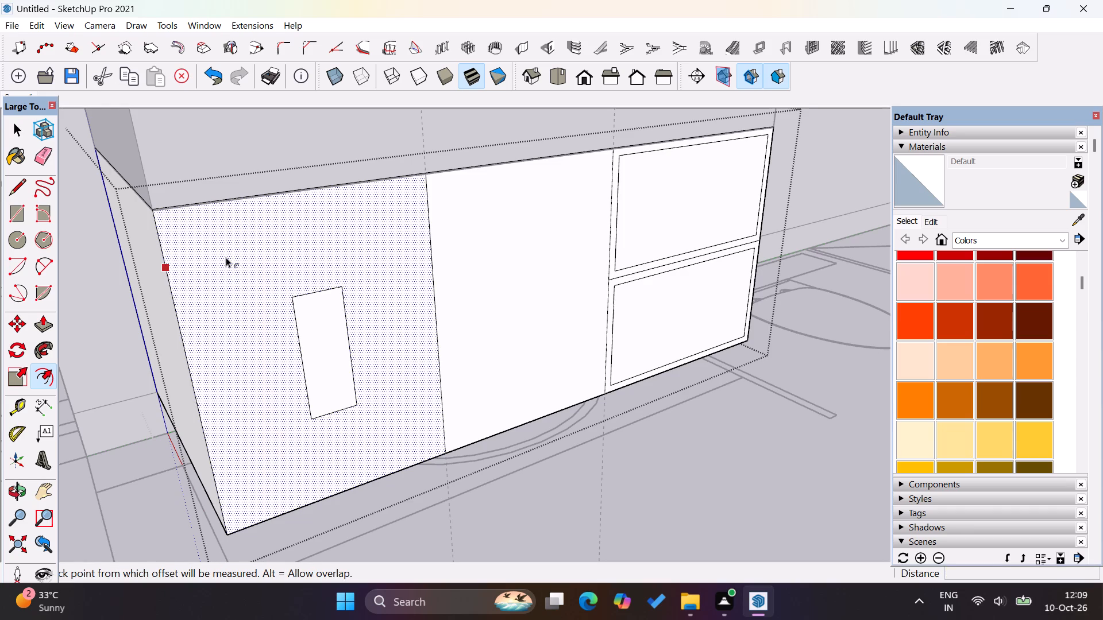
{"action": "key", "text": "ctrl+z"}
Offset the left and middle door faces of the lower cabinet front inward by 2" each.
{"action": "left_click", "coordinate": [257, 250]}
{"action": "key", "text": "2"}
{"action": "key", "text": "Return"}
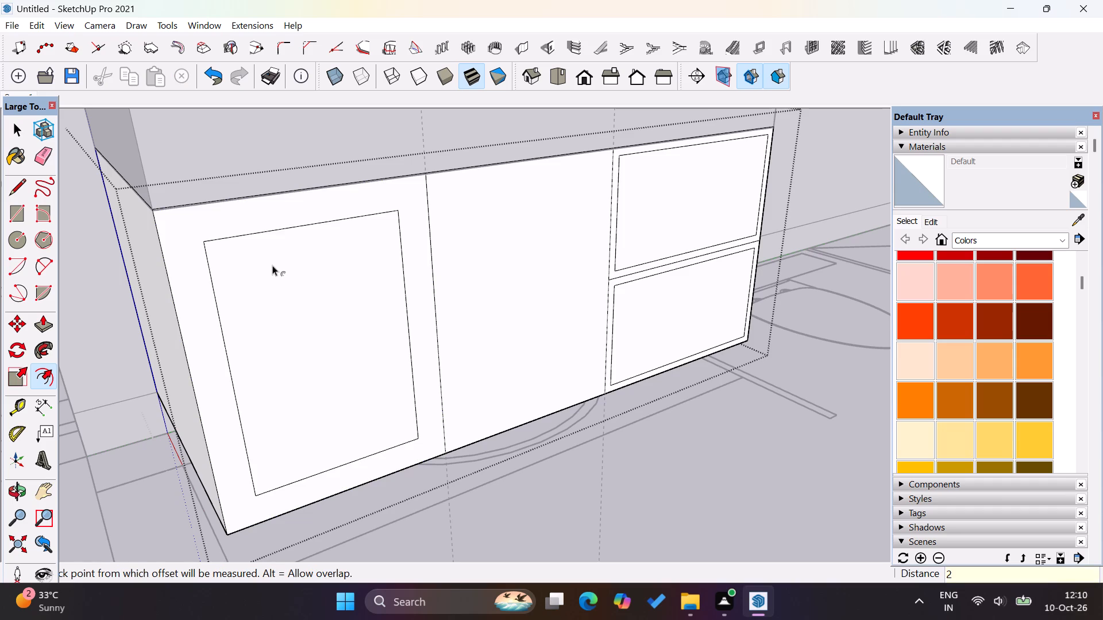
{"action": "left_click", "coordinate": [499, 232]}
{"action": "key", "text": "2"}
{"action": "key", "text": "Return"}
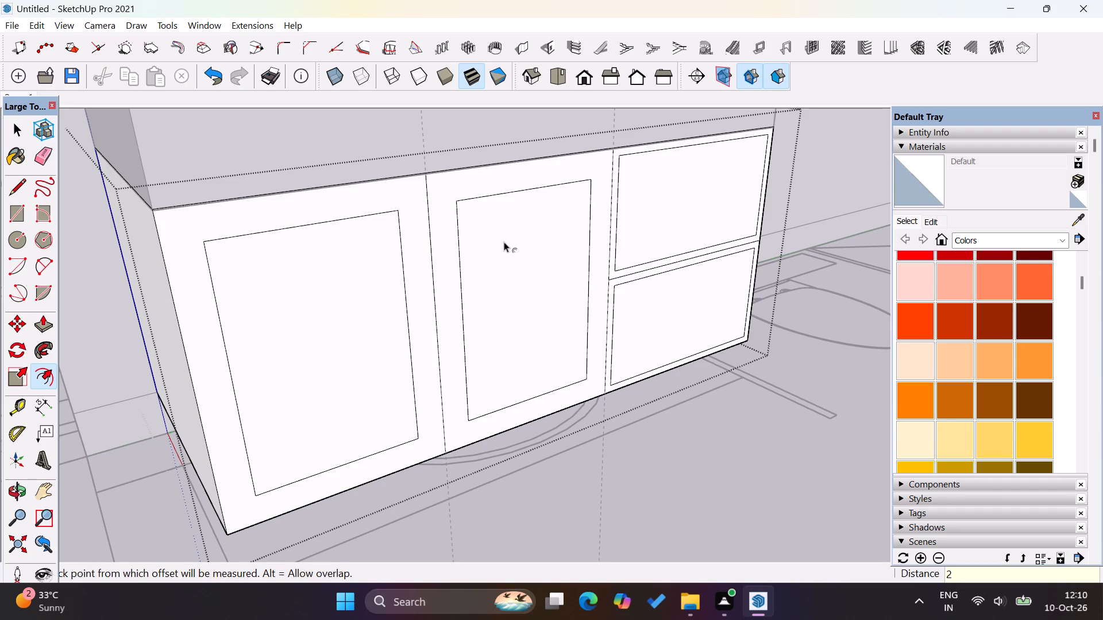
{"action": "left_click", "coordinate": [24, 127]}
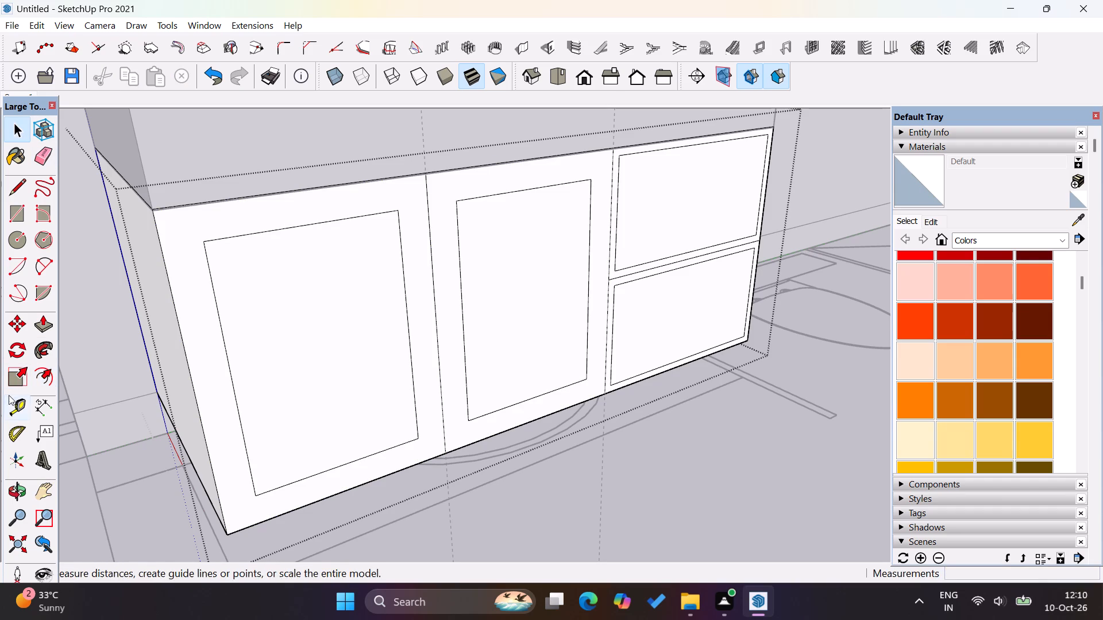
Place horizontal Tape Measure guides along the top and bottom edges of the left door's inner panel.
{"action": "left_click", "coordinate": [20, 403]}
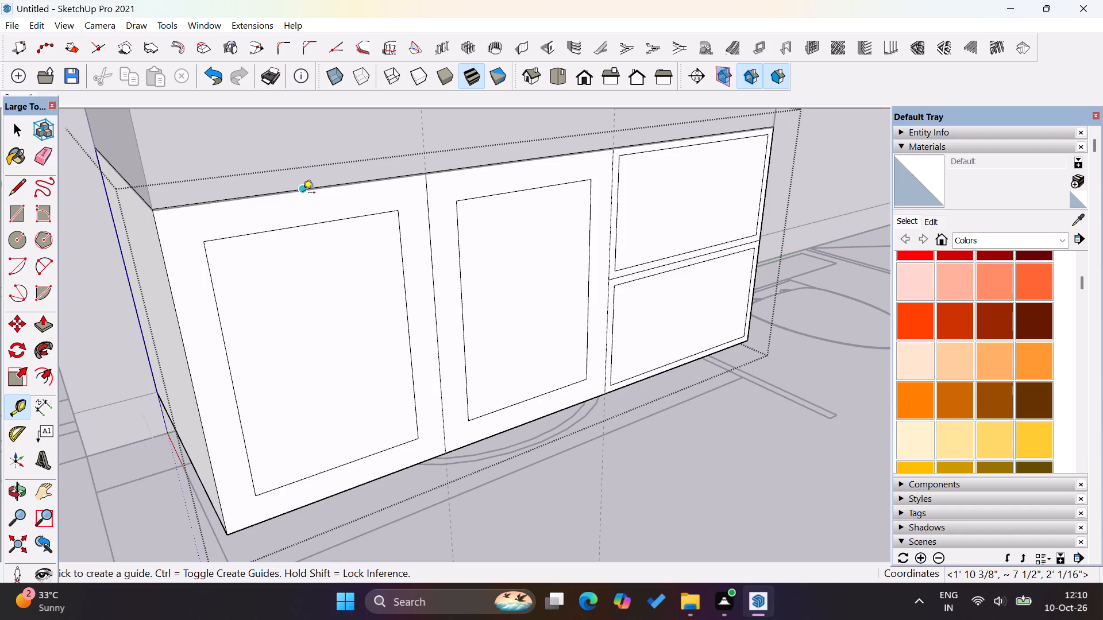
{"action": "scroll", "coordinate": [178, 250], "scroll_direction": "up", "scroll_amount": 4}
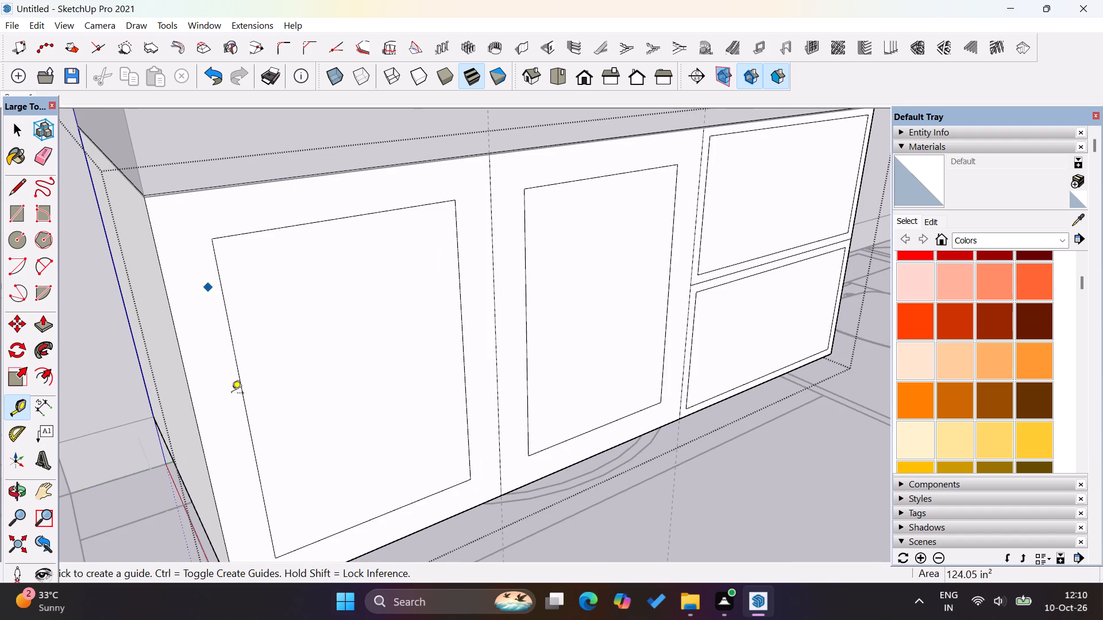
{"action": "left_click", "coordinate": [351, 523]}
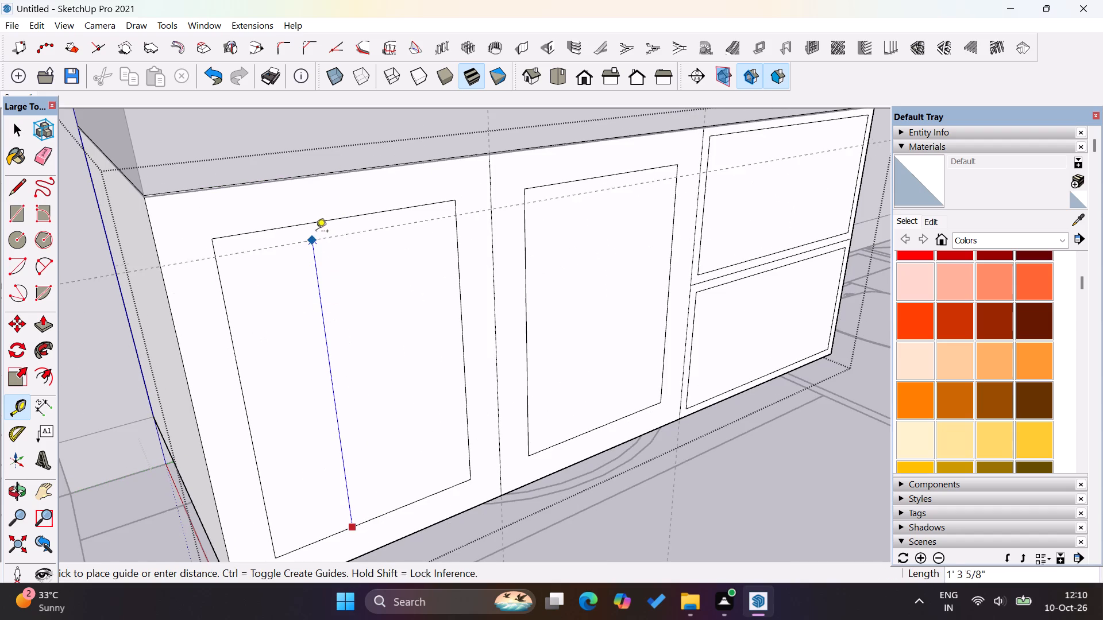
{"action": "left_click", "coordinate": [314, 223]}
{"action": "left_click", "coordinate": [324, 223]}
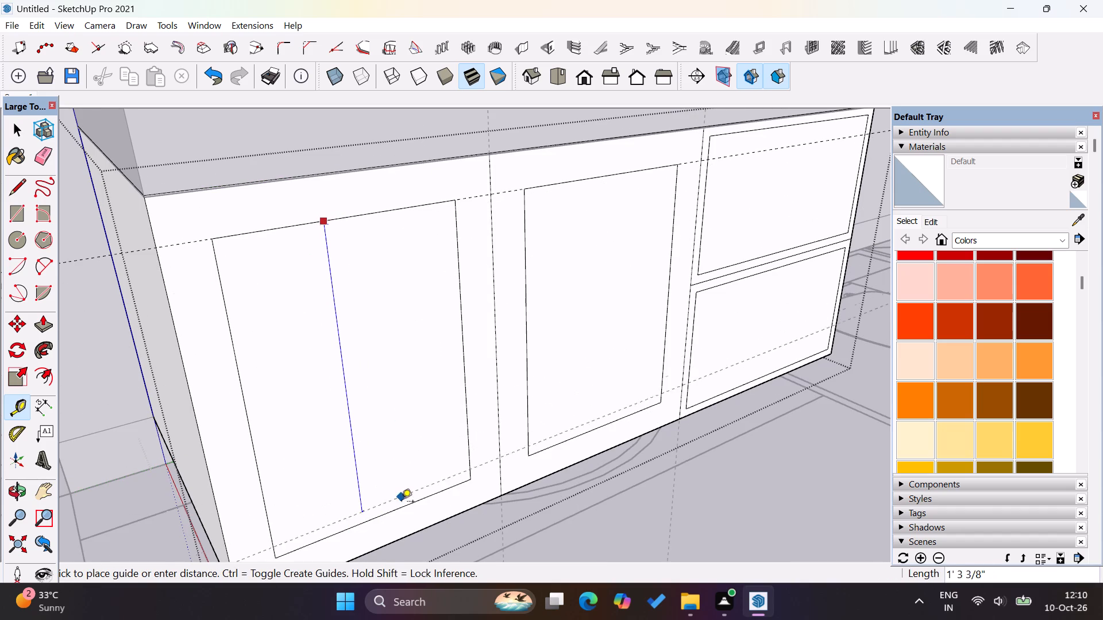
{"action": "left_click", "coordinate": [403, 507]}
Place vertical guides along both side edges of the left and middle doors' inner panels.
{"action": "left_click", "coordinate": [246, 395]}
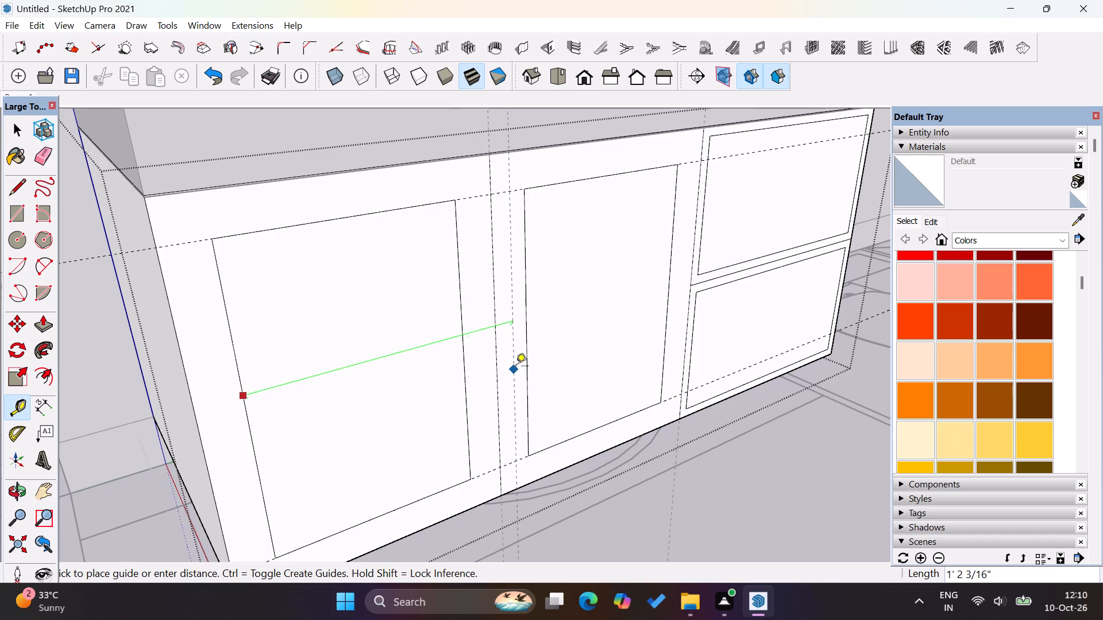
{"action": "left_click", "coordinate": [465, 360]}
{"action": "left_click", "coordinate": [463, 327]}
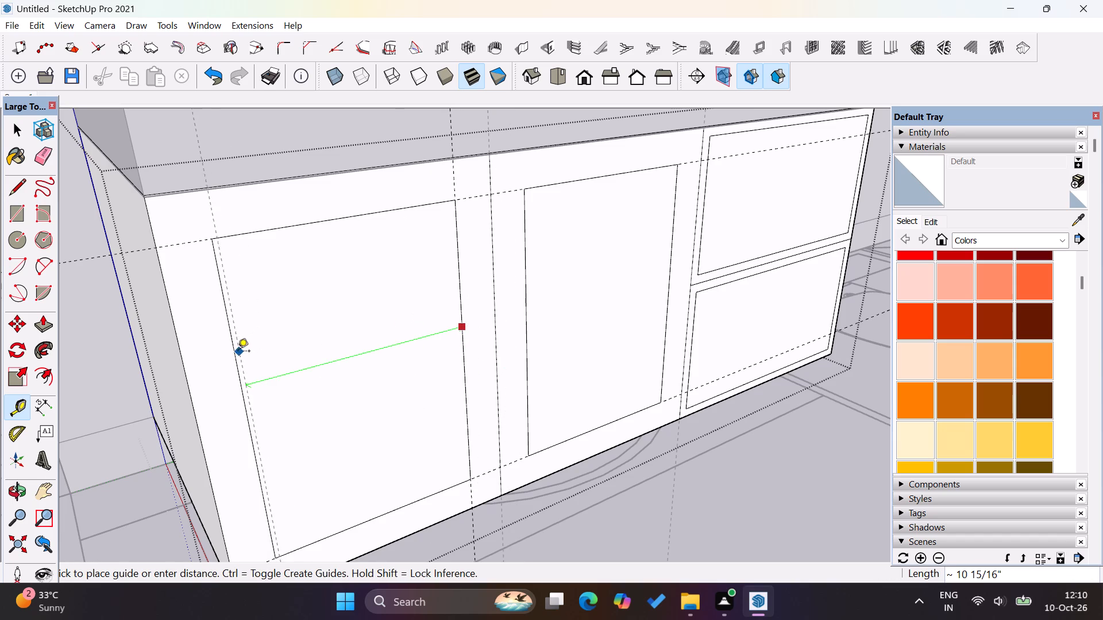
{"action": "left_click", "coordinate": [235, 353]}
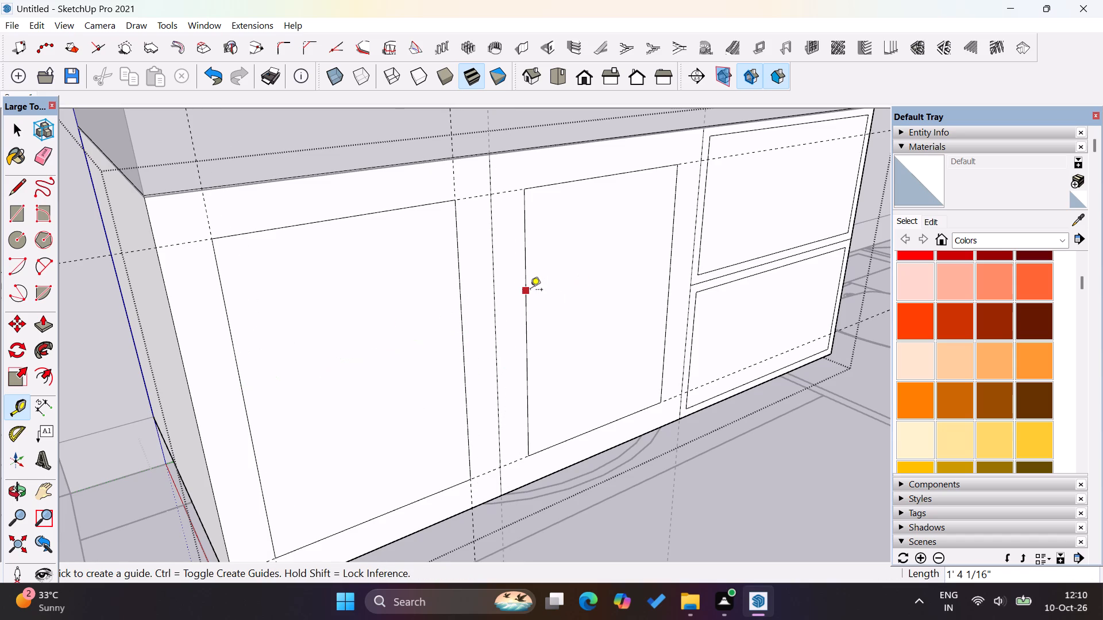
{"action": "left_click", "coordinate": [492, 297]}
{"action": "left_click", "coordinate": [530, 294]}
{"action": "left_click", "coordinate": [693, 249]}
{"action": "left_click", "coordinate": [673, 254]}
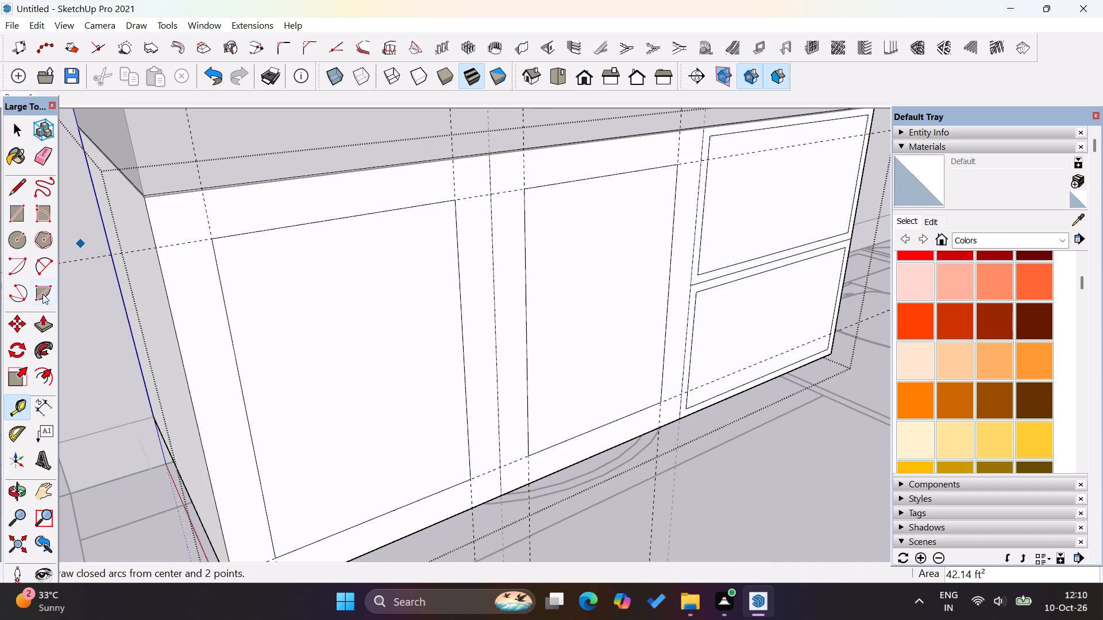
Add guides 2" inward from all four sides of the left door's inner panel.
{"action": "left_click", "coordinate": [211, 227]}
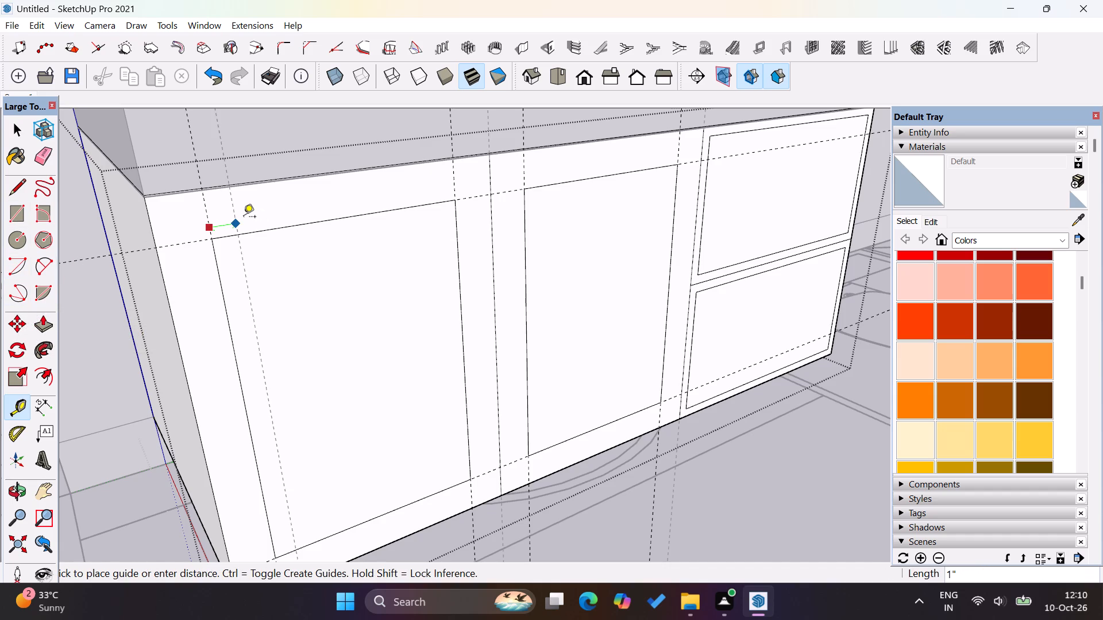
{"action": "key", "text": "2"}
{"action": "key", "text": "Return"}
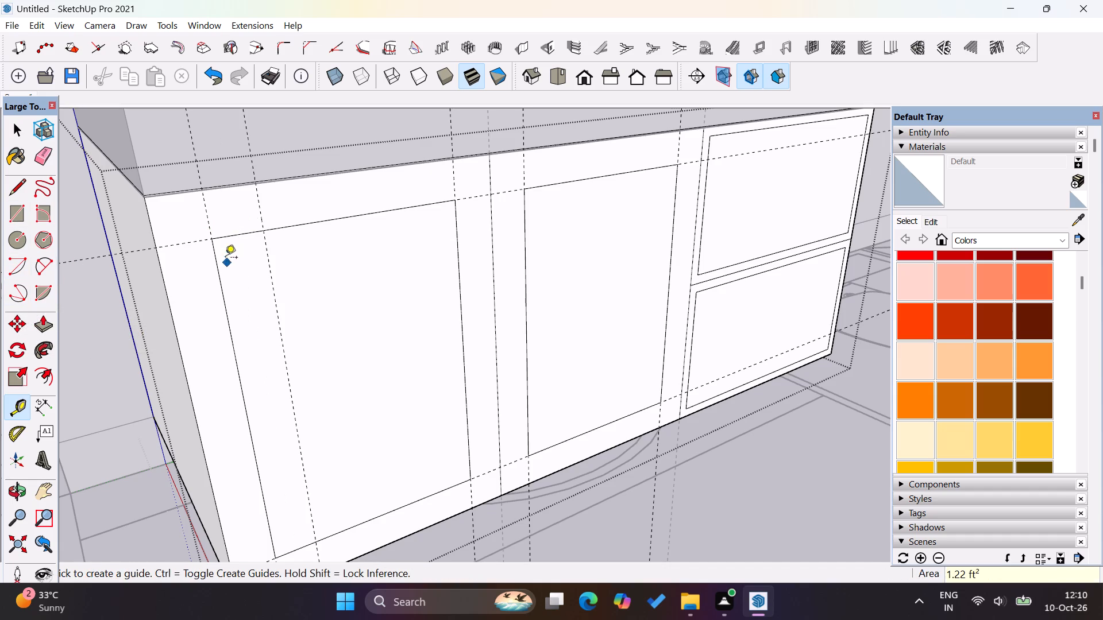
{"action": "left_click", "coordinate": [190, 239]}
{"action": "key", "text": "2"}
{"action": "key", "text": "Return"}
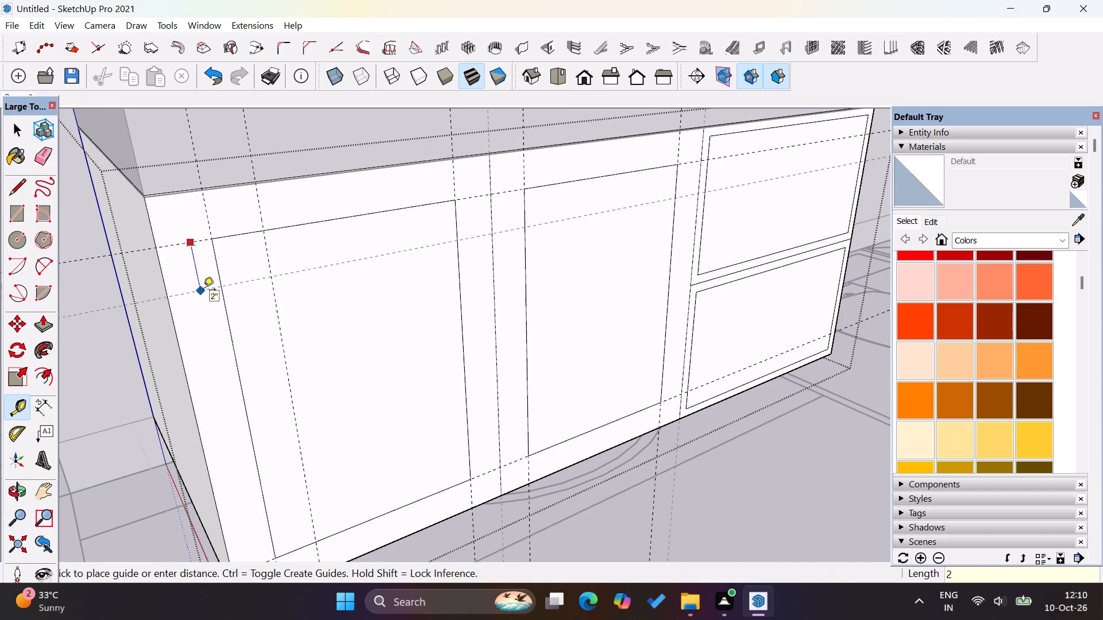
{"action": "left_click", "coordinate": [466, 369]}
{"action": "key", "text": "2"}
{"action": "key", "text": "Return"}
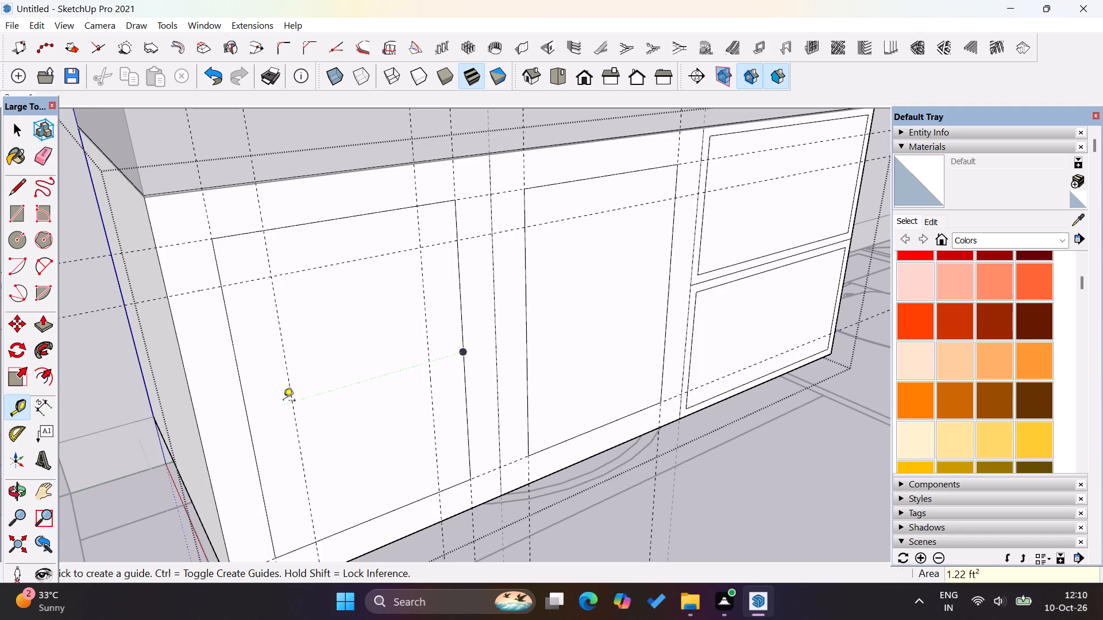
{"action": "left_click", "coordinate": [428, 498]}
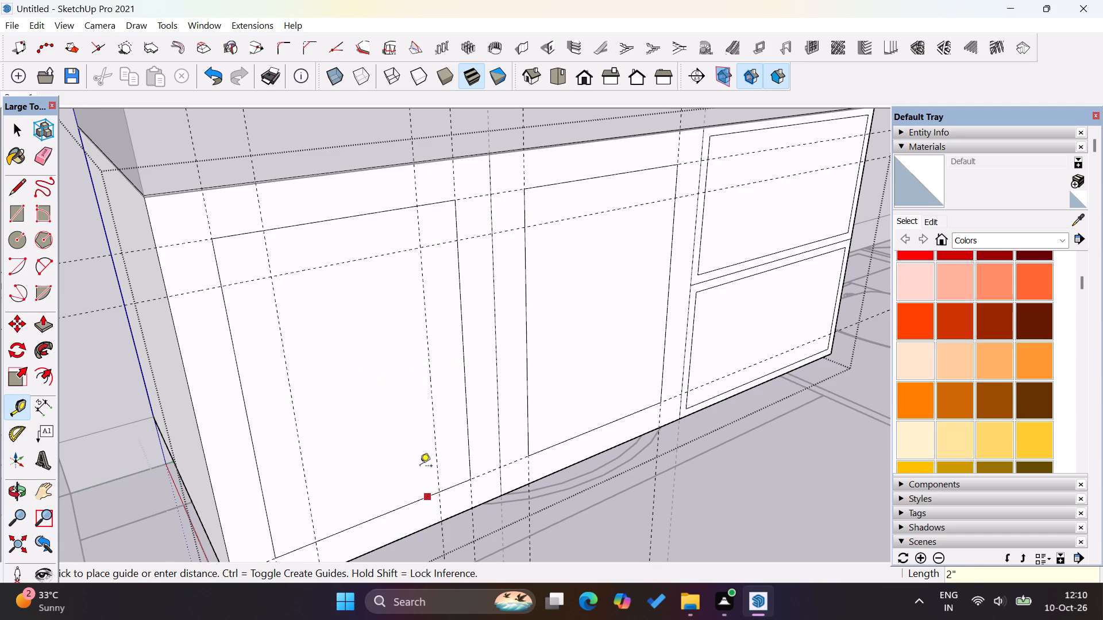
{"action": "key", "text": "2"}
{"action": "key", "text": "Return"}
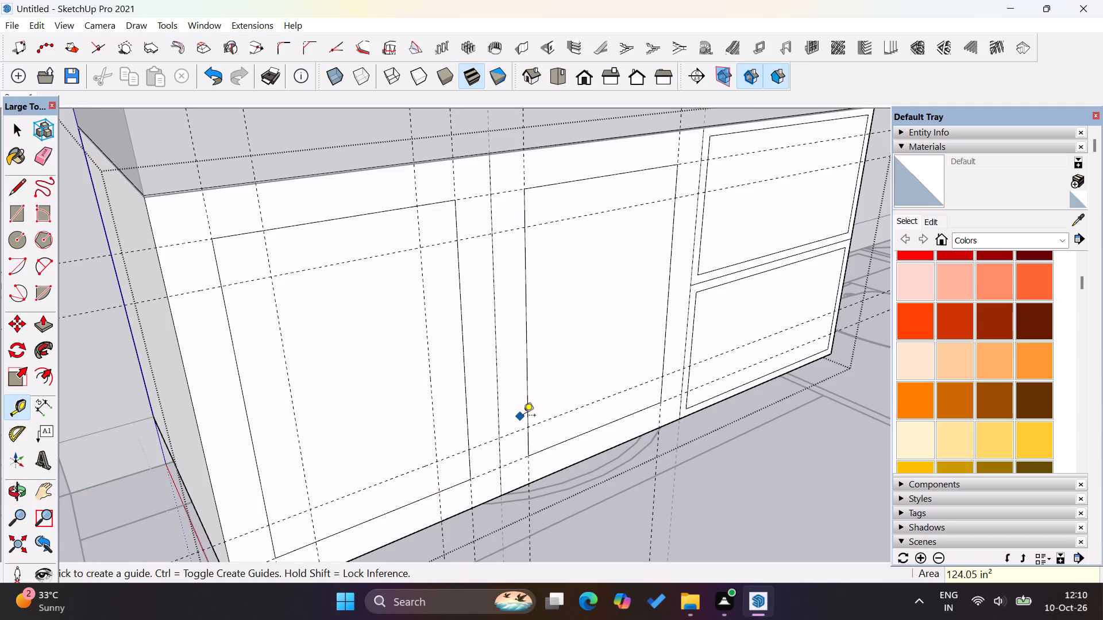
Add vertical guides 2" inward from both side edges of the middle door's inner panel.
{"action": "left_click", "coordinate": [529, 416]}
{"action": "key", "text": "2"}
{"action": "key", "text": "Return"}
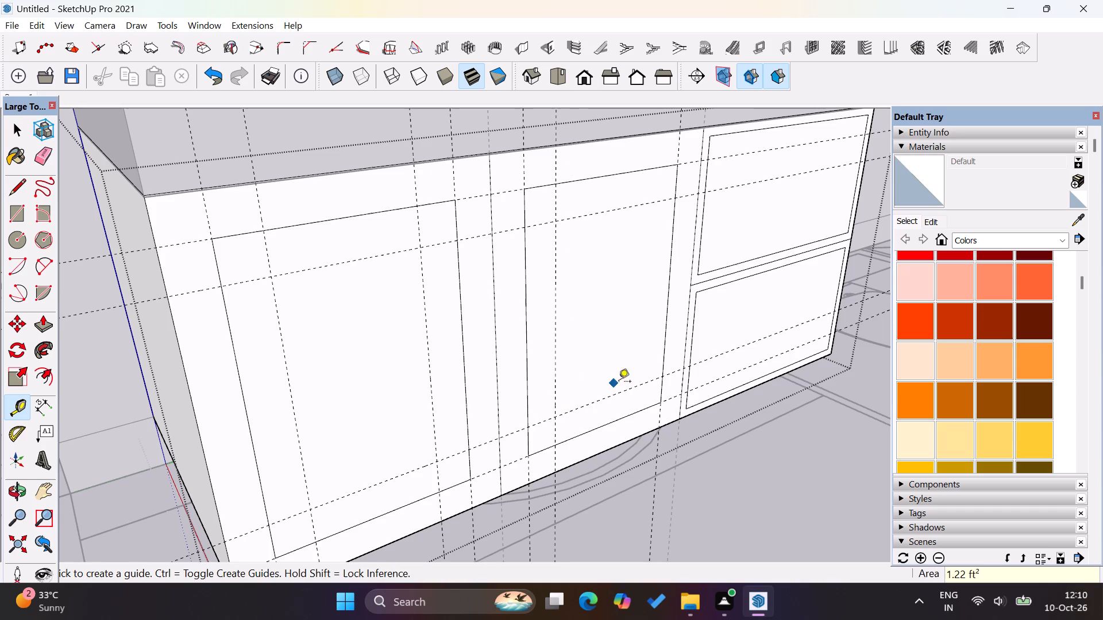
{"action": "left_click", "coordinate": [665, 353]}
{"action": "key", "text": "2"}
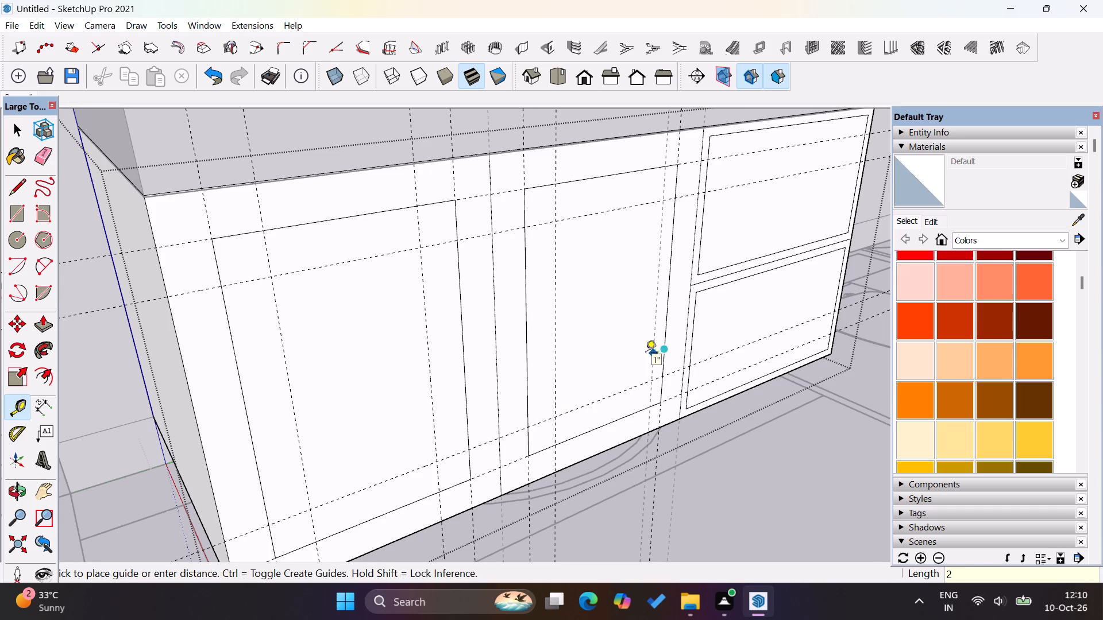
{"action": "key", "text": "Return"}
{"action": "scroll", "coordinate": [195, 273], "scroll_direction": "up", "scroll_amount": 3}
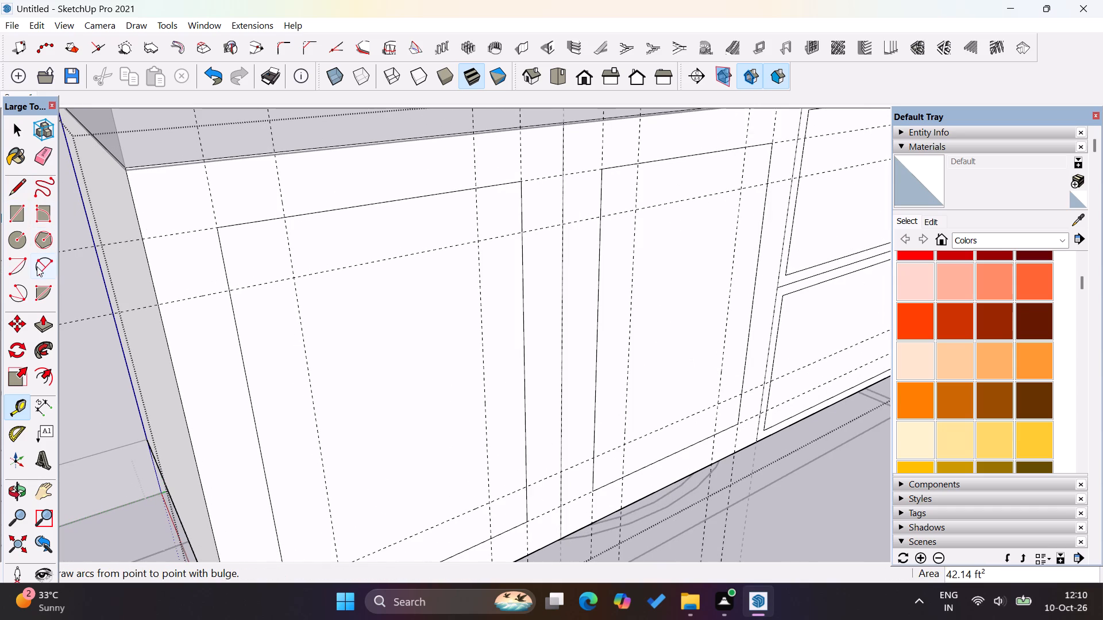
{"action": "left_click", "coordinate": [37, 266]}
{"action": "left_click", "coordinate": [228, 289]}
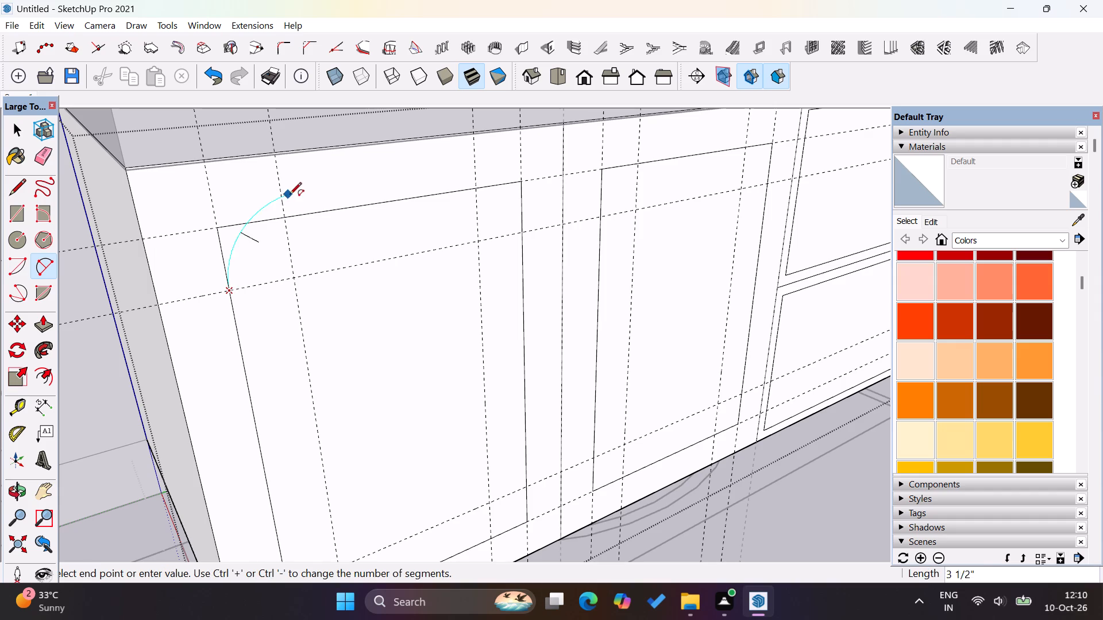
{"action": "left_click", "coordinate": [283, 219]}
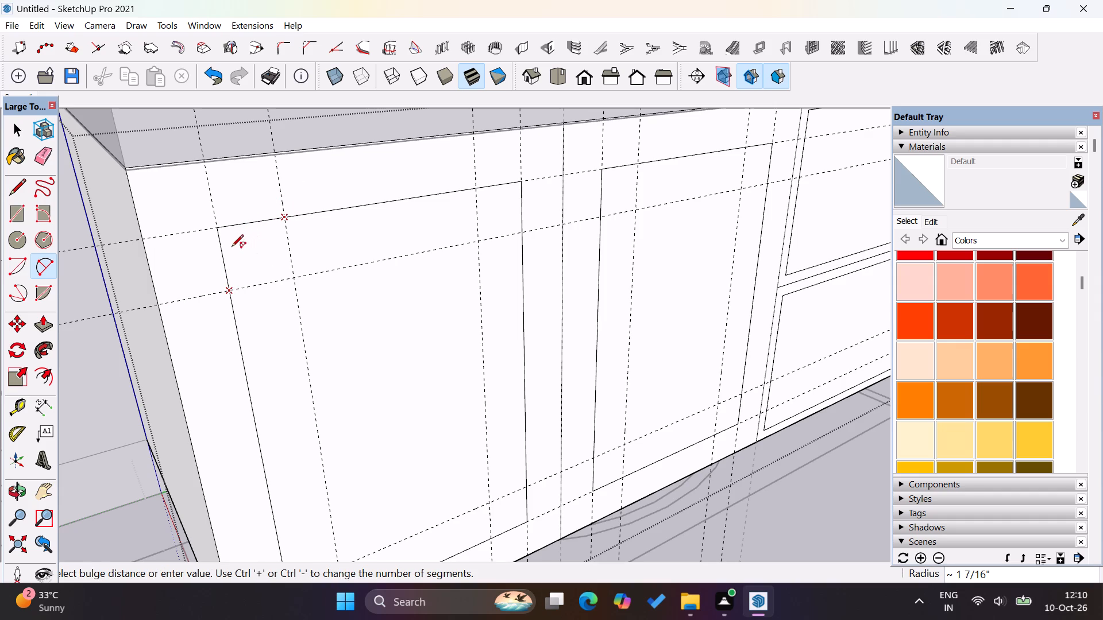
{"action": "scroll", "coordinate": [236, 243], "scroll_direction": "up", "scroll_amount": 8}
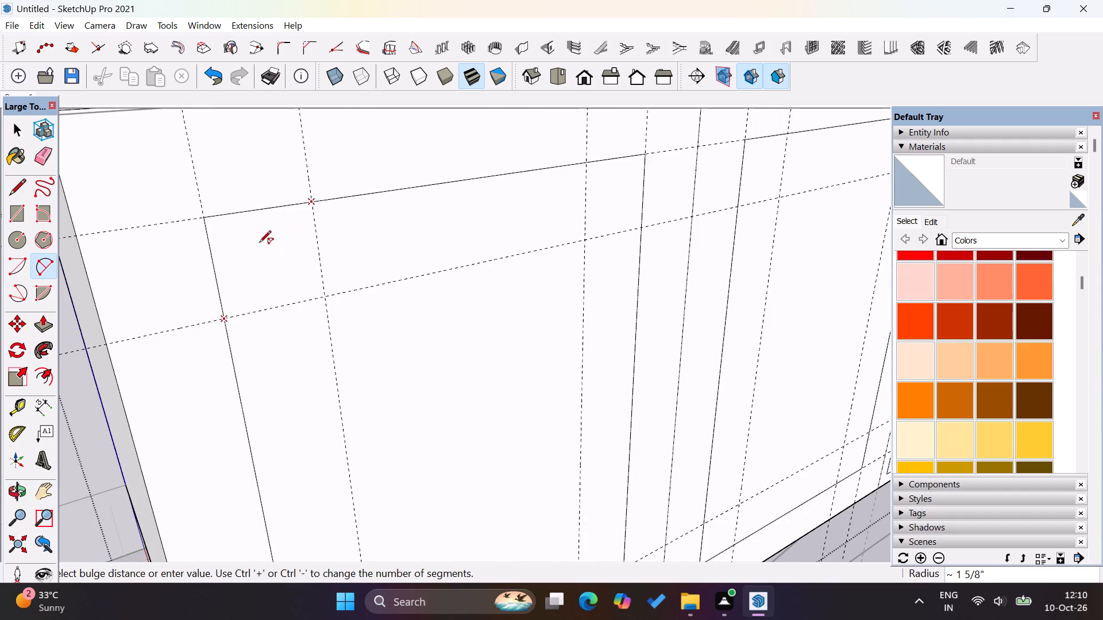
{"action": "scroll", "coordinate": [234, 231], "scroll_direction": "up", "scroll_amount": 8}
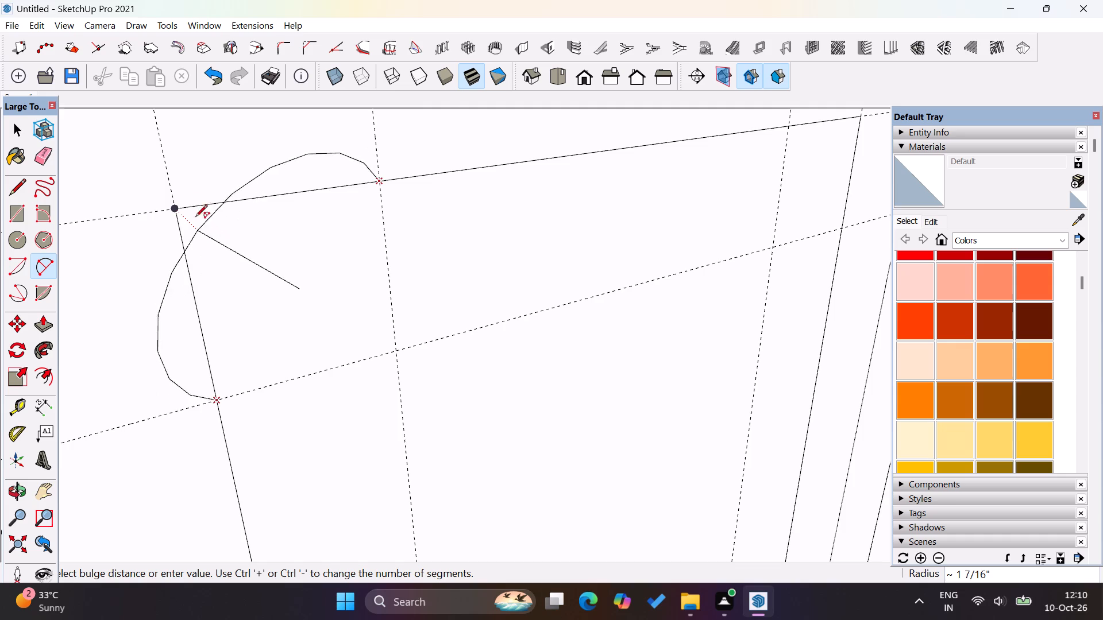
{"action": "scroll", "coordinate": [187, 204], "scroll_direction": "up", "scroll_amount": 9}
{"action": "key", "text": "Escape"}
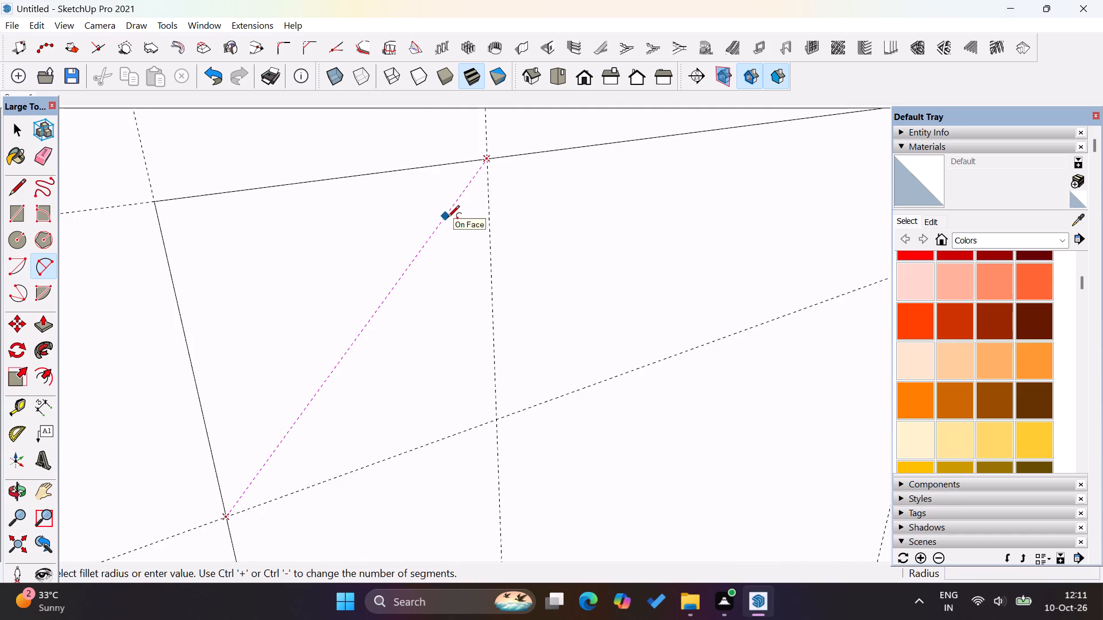
Draw 2 Point Arcs of about 2" radius across both top corners of the left door's inner panel, between the guide intersections.
{"action": "left_click", "coordinate": [489, 158]}
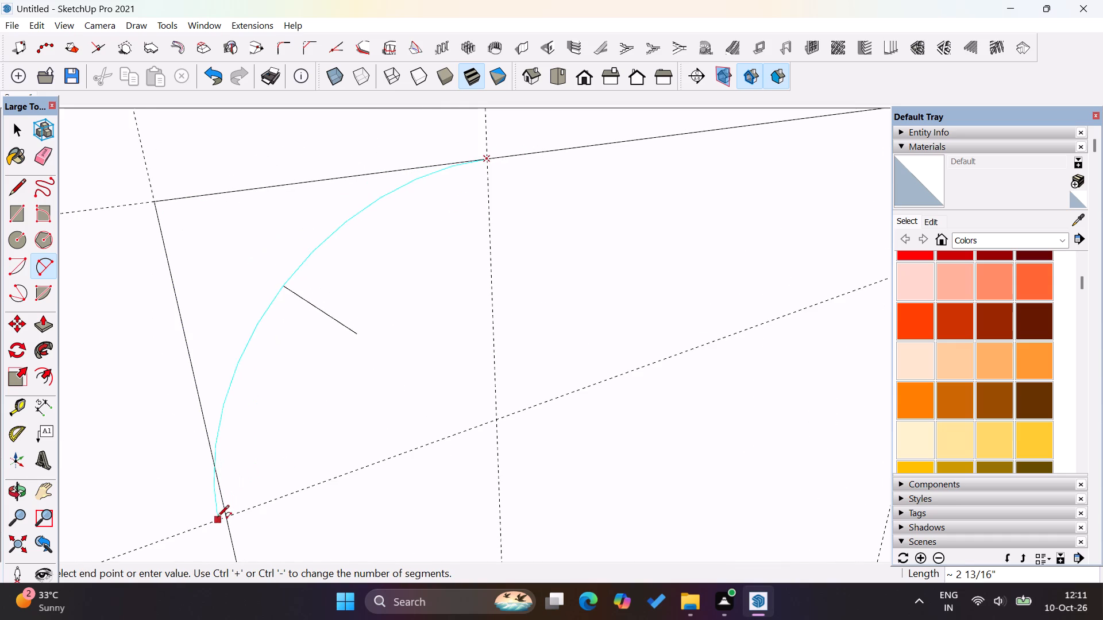
{"action": "left_click", "coordinate": [221, 520]}
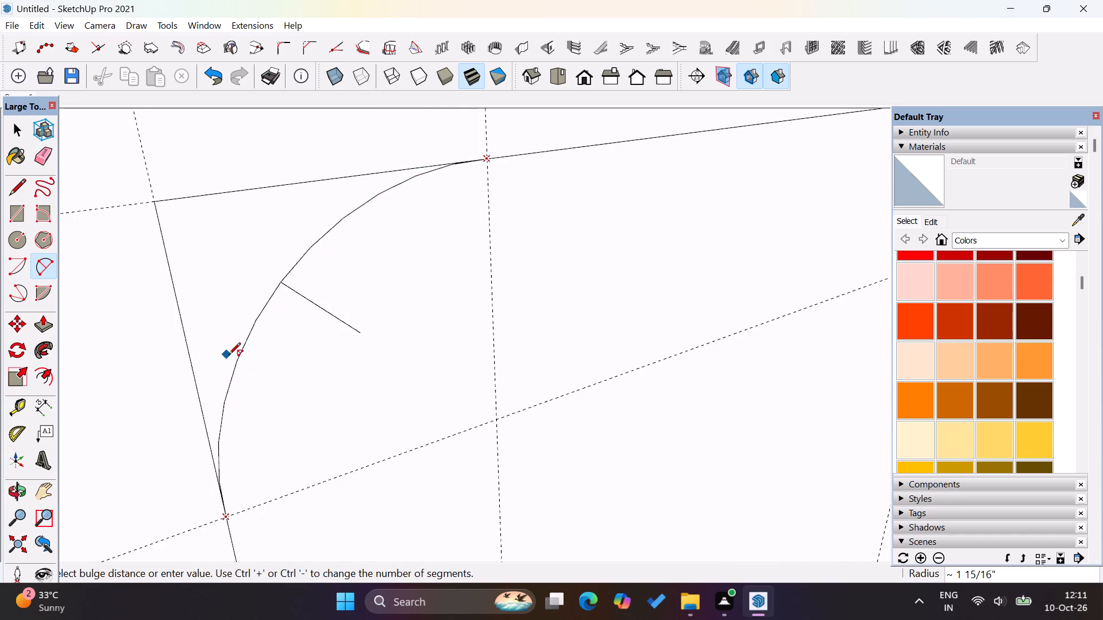
{"action": "left_click", "coordinate": [232, 357]}
{"action": "scroll", "coordinate": [158, 344], "scroll_direction": "down", "scroll_amount": 3}
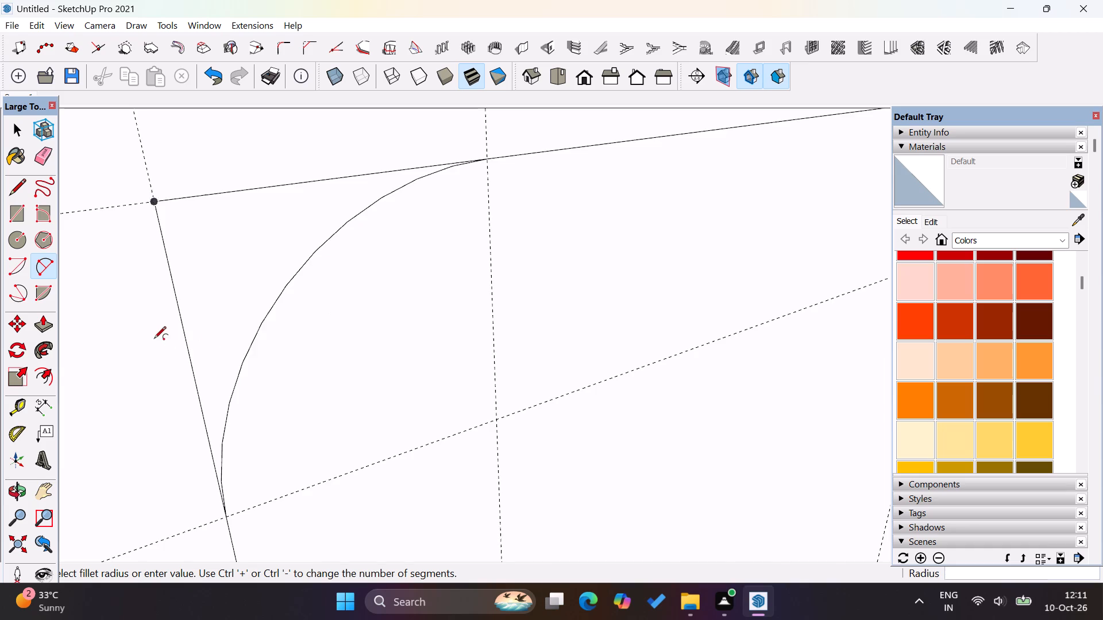
{"action": "scroll", "coordinate": [154, 339], "scroll_direction": "down", "scroll_amount": 18}
{"action": "scroll", "coordinate": [491, 324], "scroll_direction": "down", "scroll_amount": 6}
{"action": "scroll", "coordinate": [471, 281], "scroll_direction": "up", "scroll_amount": 4}
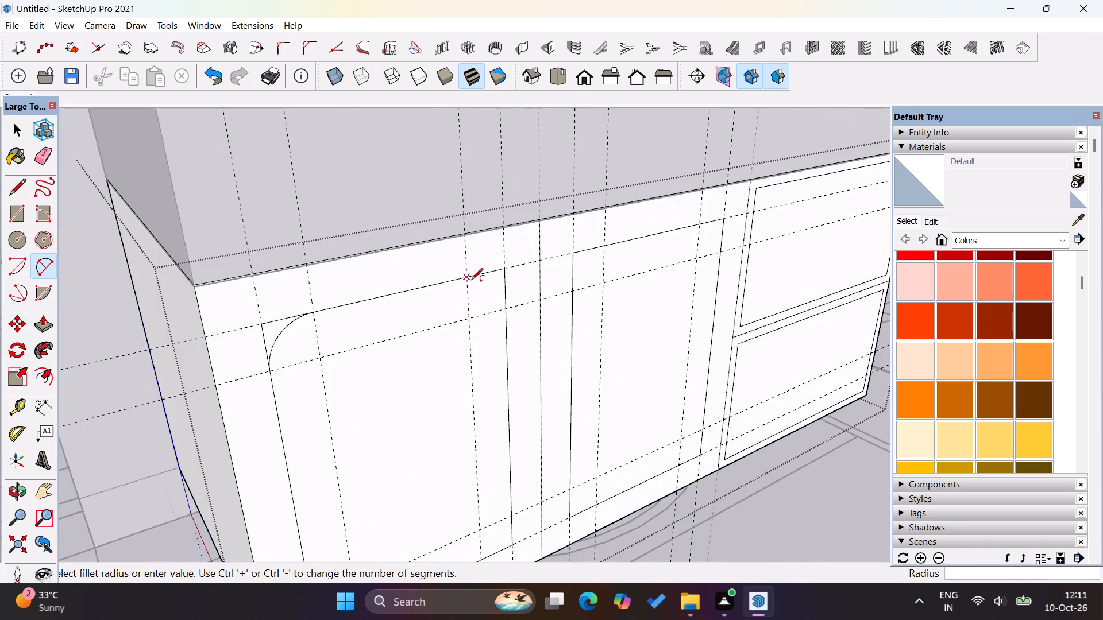
{"action": "scroll", "coordinate": [471, 281], "scroll_direction": "up", "scroll_amount": 5}
{"action": "left_click", "coordinate": [464, 274]}
{"action": "left_click", "coordinate": [530, 328]}
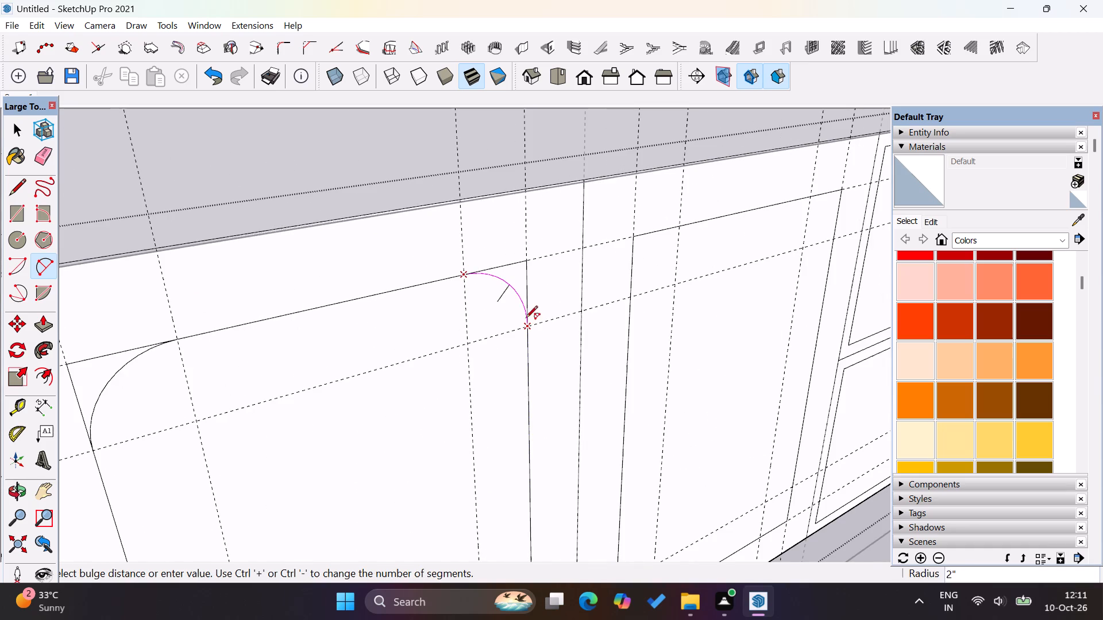
{"action": "left_click", "coordinate": [512, 283]}
Draw matching arcs of about 2" radius across both bottom corners of the left door's inner panel, ending at the guide intersections.
{"action": "scroll", "coordinate": [431, 212], "scroll_direction": "down", "scroll_amount": 11}
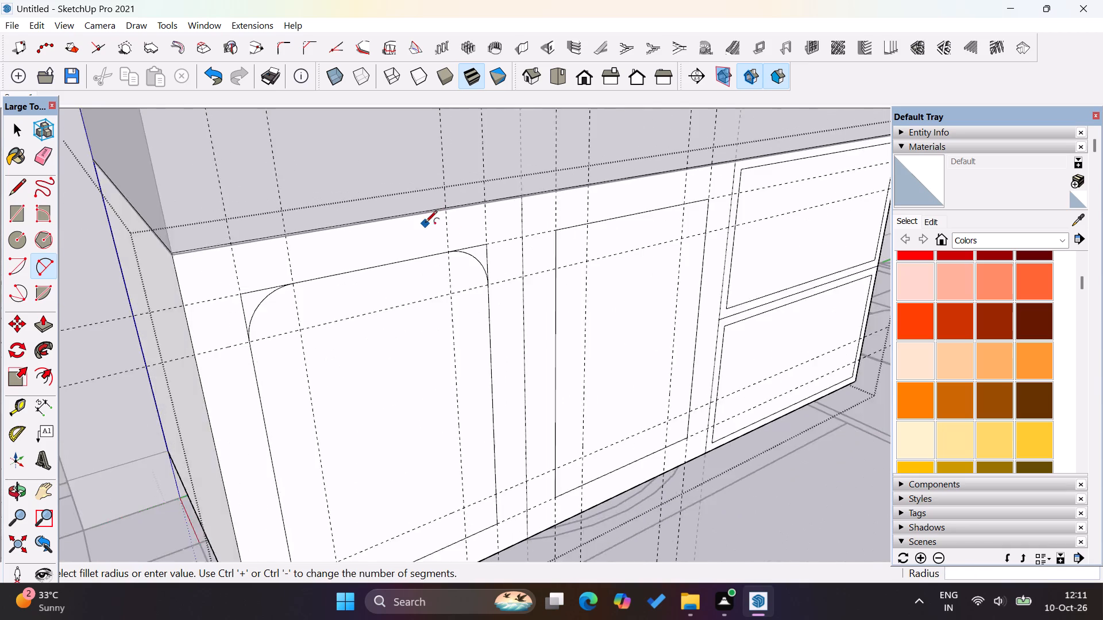
{"action": "scroll", "coordinate": [425, 223], "scroll_direction": "down", "scroll_amount": 5}
{"action": "scroll", "coordinate": [356, 452], "scroll_direction": "up", "scroll_amount": 8}
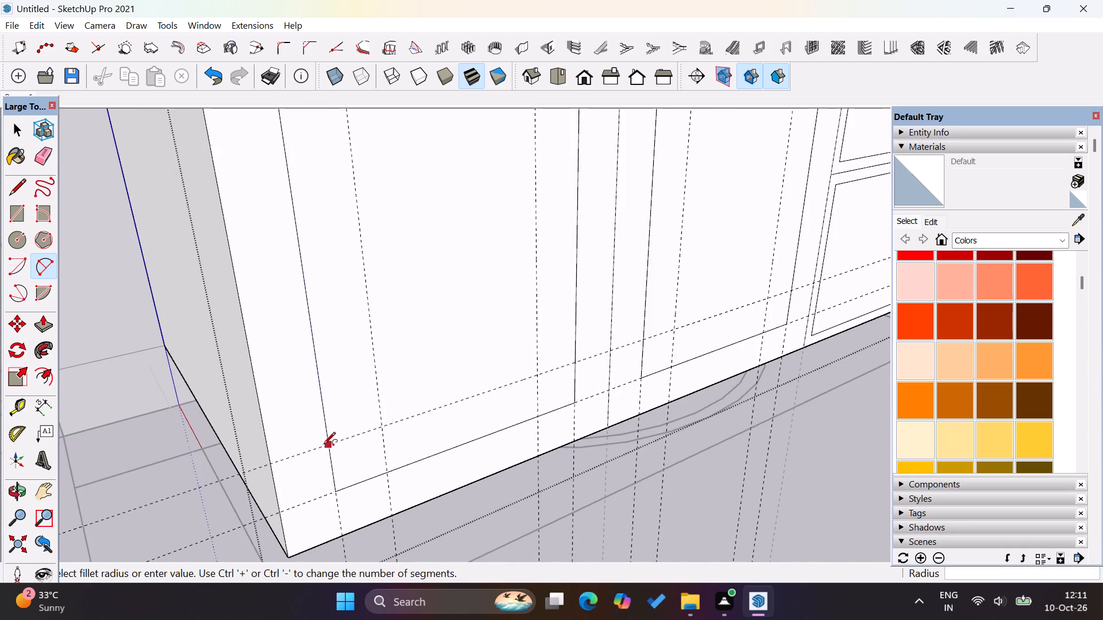
{"action": "left_click", "coordinate": [324, 445]}
{"action": "left_click", "coordinate": [387, 472]}
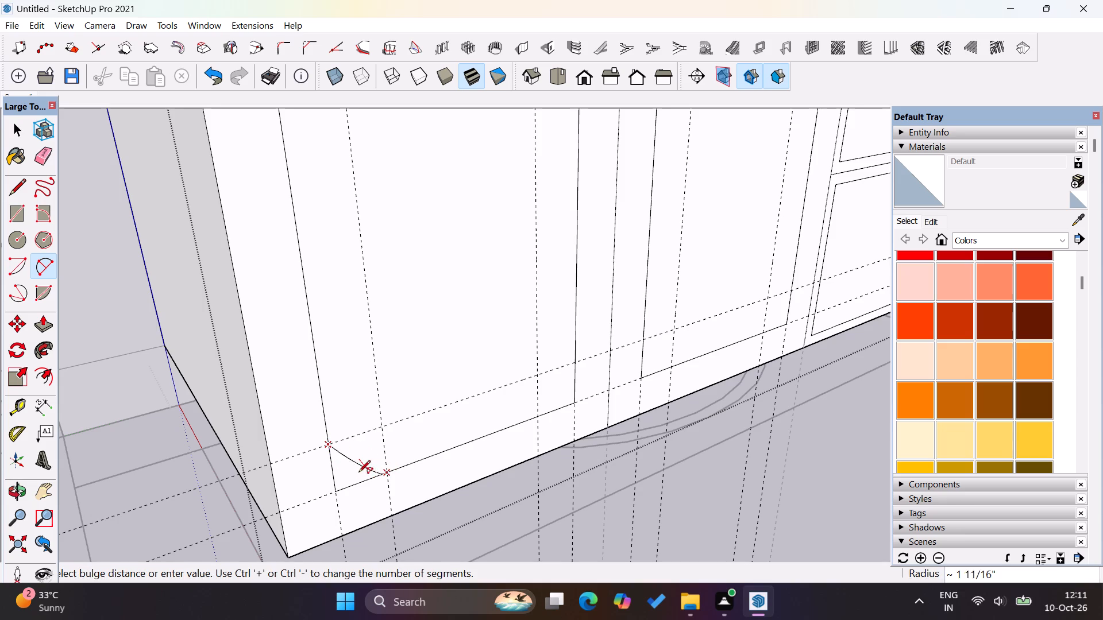
{"action": "scroll", "coordinate": [350, 472], "scroll_direction": "up", "scroll_amount": 10}
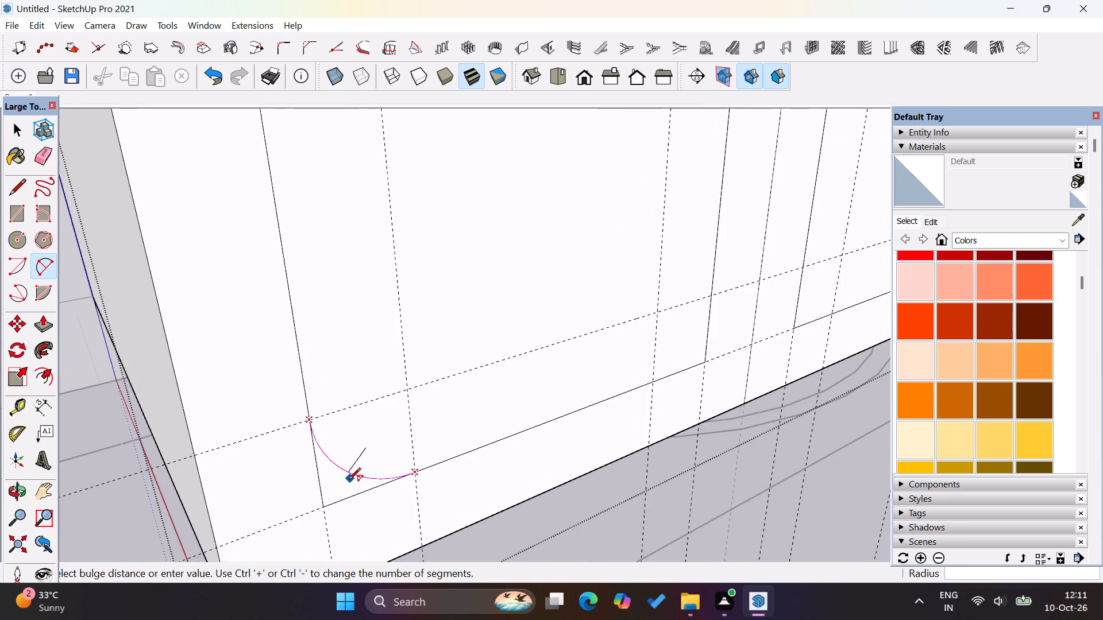
{"action": "left_click", "coordinate": [352, 472]}
{"action": "scroll", "coordinate": [250, 459], "scroll_direction": "down", "scroll_amount": 10}
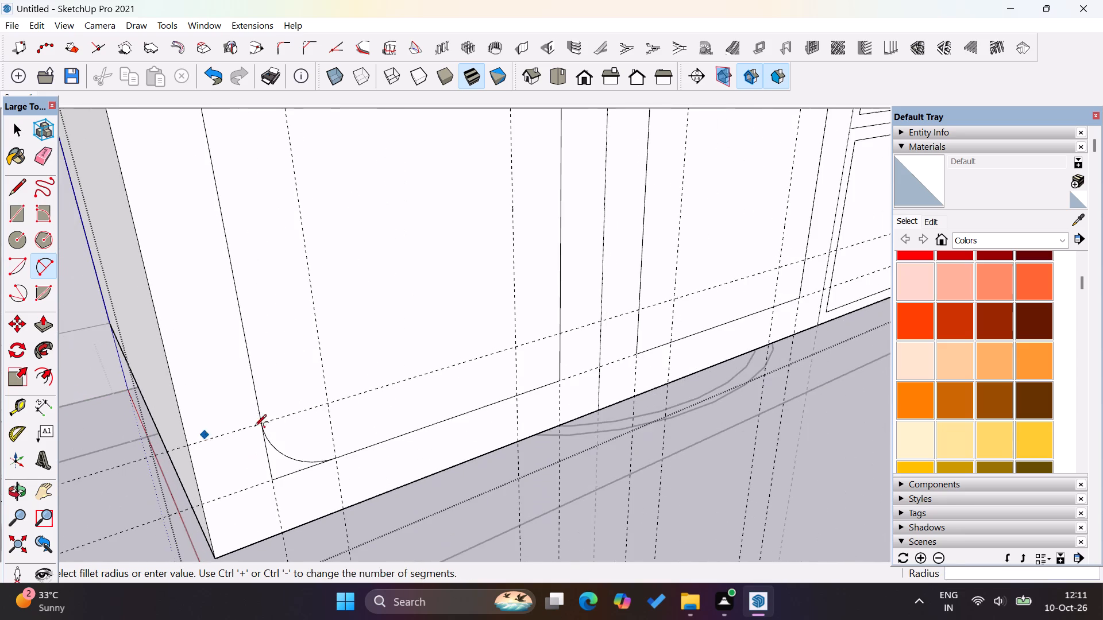
{"action": "scroll", "coordinate": [495, 394], "scroll_direction": "up", "scroll_amount": 4}
{"action": "left_click", "coordinate": [521, 397]}
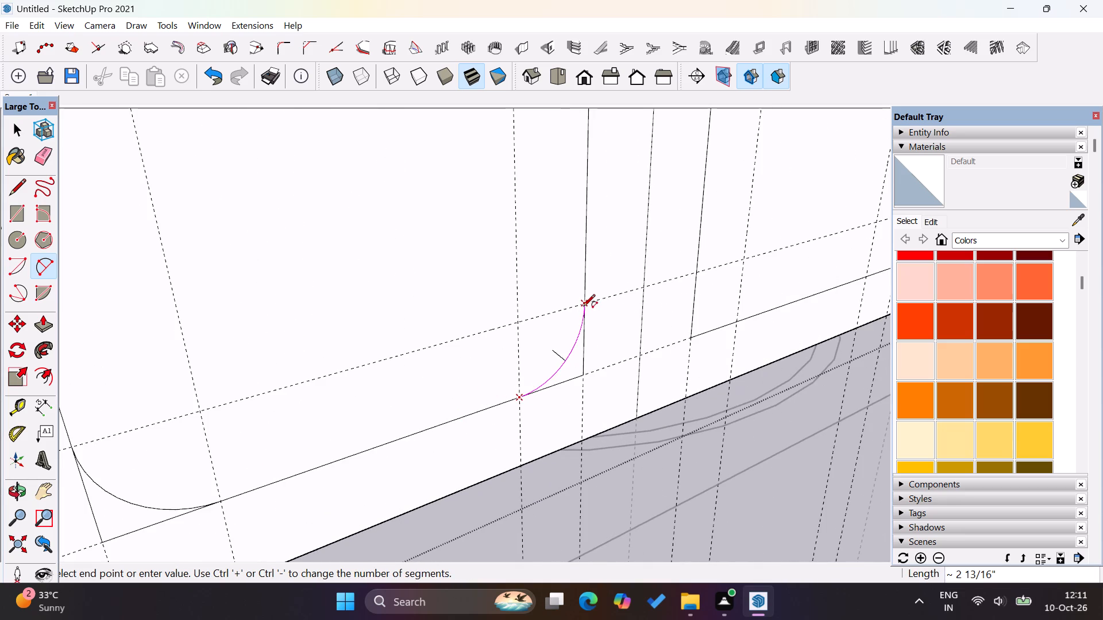
{"action": "left_click", "coordinate": [583, 307]}
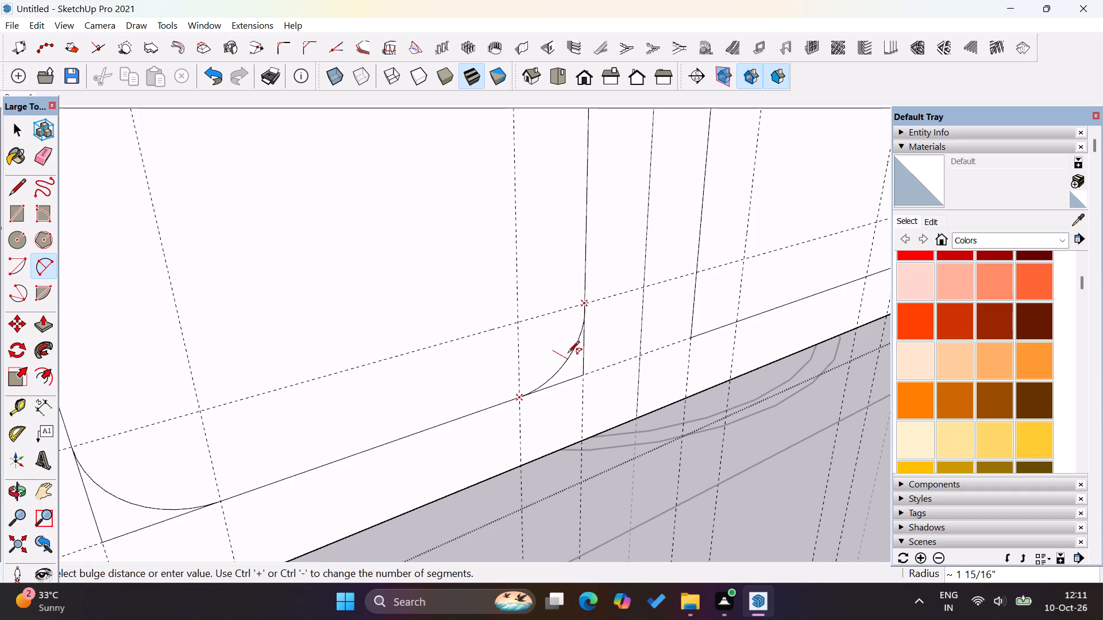
{"action": "scroll", "coordinate": [572, 362], "scroll_direction": "up", "scroll_amount": 10}
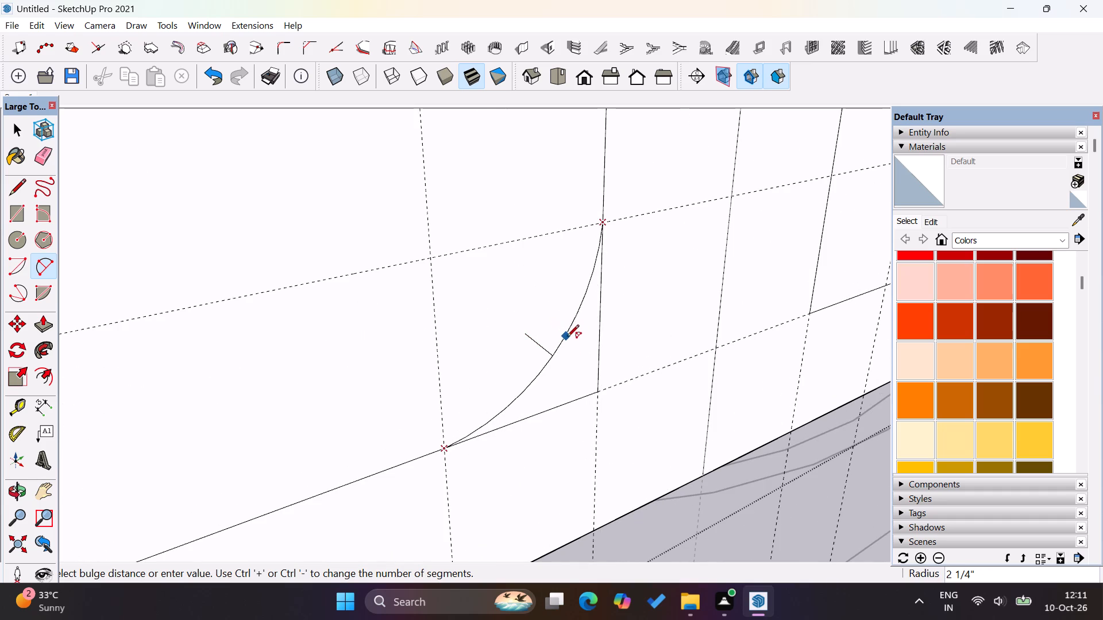
{"action": "left_click", "coordinate": [569, 343]}
Draw arcs of about 2" radius across both bottom corners of the middle door's inner panel, between the guide intersections.
{"action": "scroll", "coordinate": [228, 373], "scroll_direction": "down", "scroll_amount": 3}
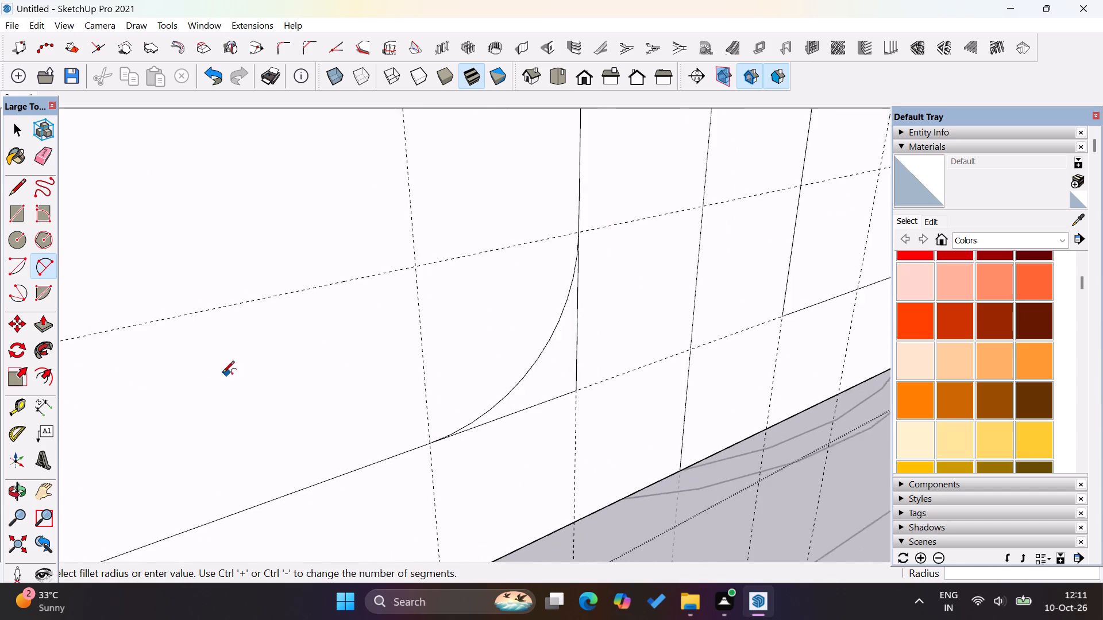
{"action": "scroll", "coordinate": [222, 374], "scroll_direction": "down", "scroll_amount": 7}
{"action": "scroll", "coordinate": [674, 277], "scroll_direction": "up", "scroll_amount": 8}
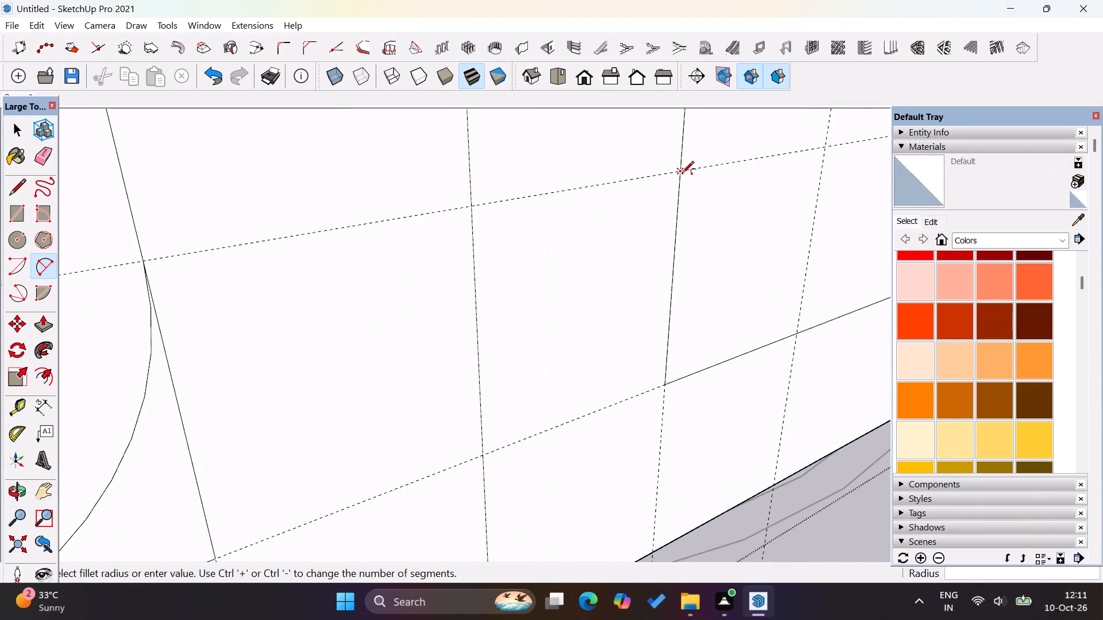
{"action": "left_click", "coordinate": [681, 173]}
{"action": "left_click", "coordinate": [799, 332]}
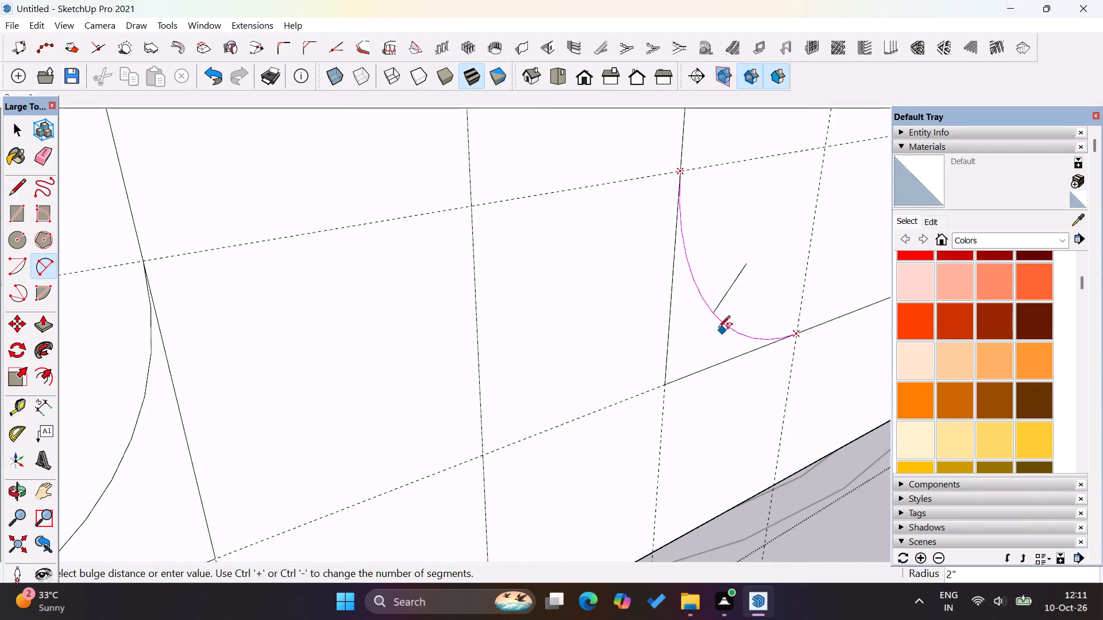
{"action": "left_click", "coordinate": [714, 320]}
{"action": "scroll", "coordinate": [375, 350], "scroll_direction": "down", "scroll_amount": 18}
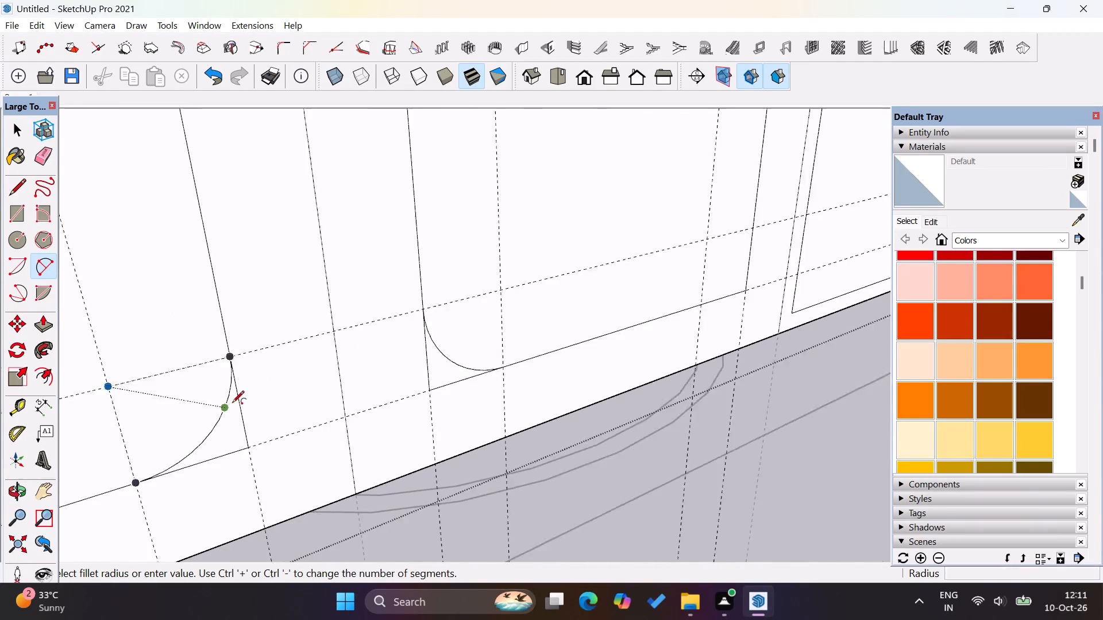
{"action": "scroll", "coordinate": [232, 404], "scroll_direction": "down", "scroll_amount": 2}
{"action": "scroll", "coordinate": [633, 270], "scroll_direction": "up", "scroll_amount": 7}
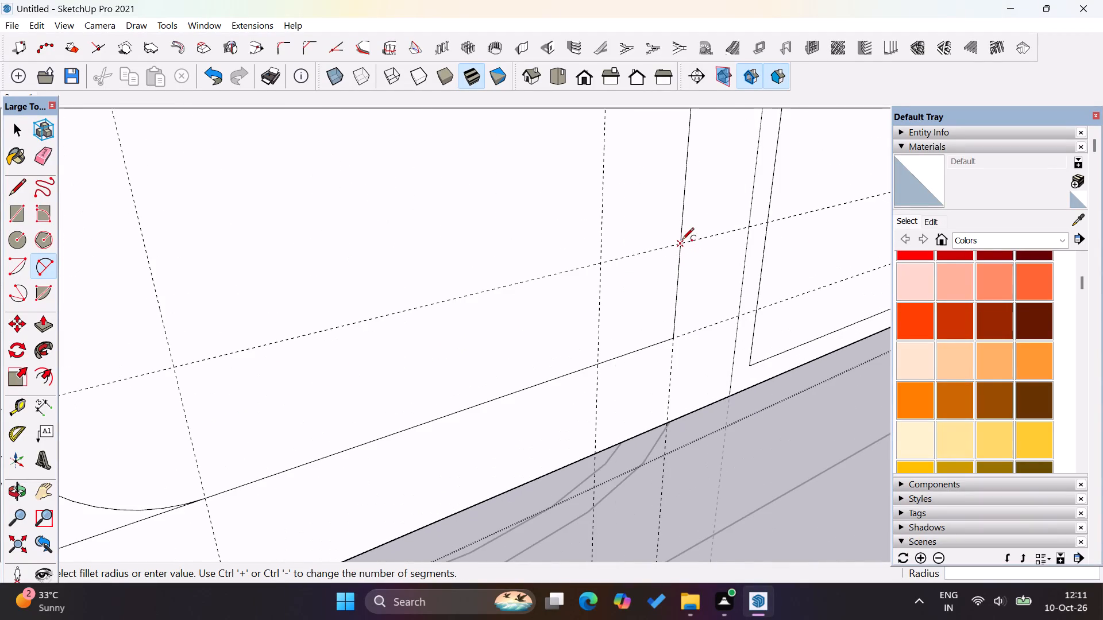
{"action": "left_click", "coordinate": [682, 241]}
{"action": "left_click", "coordinate": [599, 363]}
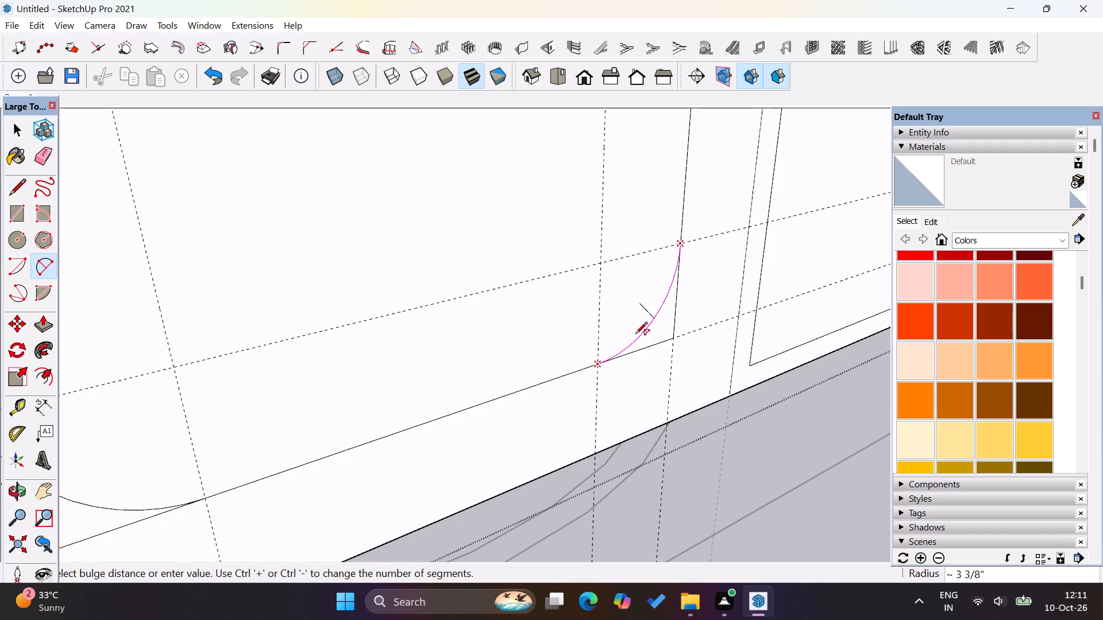
{"action": "left_click", "coordinate": [653, 322]}
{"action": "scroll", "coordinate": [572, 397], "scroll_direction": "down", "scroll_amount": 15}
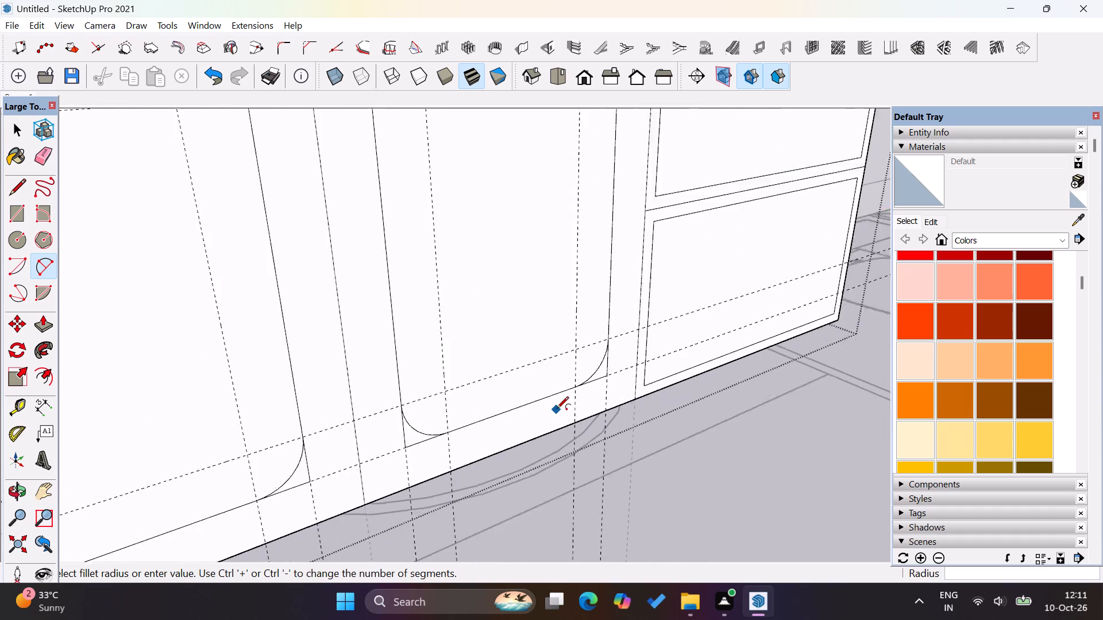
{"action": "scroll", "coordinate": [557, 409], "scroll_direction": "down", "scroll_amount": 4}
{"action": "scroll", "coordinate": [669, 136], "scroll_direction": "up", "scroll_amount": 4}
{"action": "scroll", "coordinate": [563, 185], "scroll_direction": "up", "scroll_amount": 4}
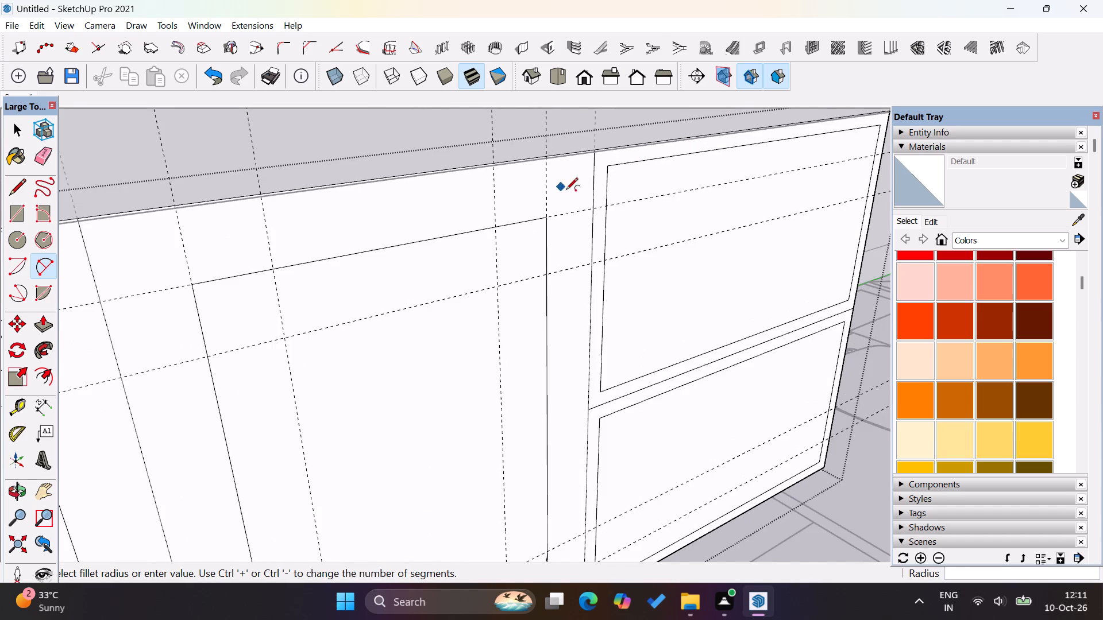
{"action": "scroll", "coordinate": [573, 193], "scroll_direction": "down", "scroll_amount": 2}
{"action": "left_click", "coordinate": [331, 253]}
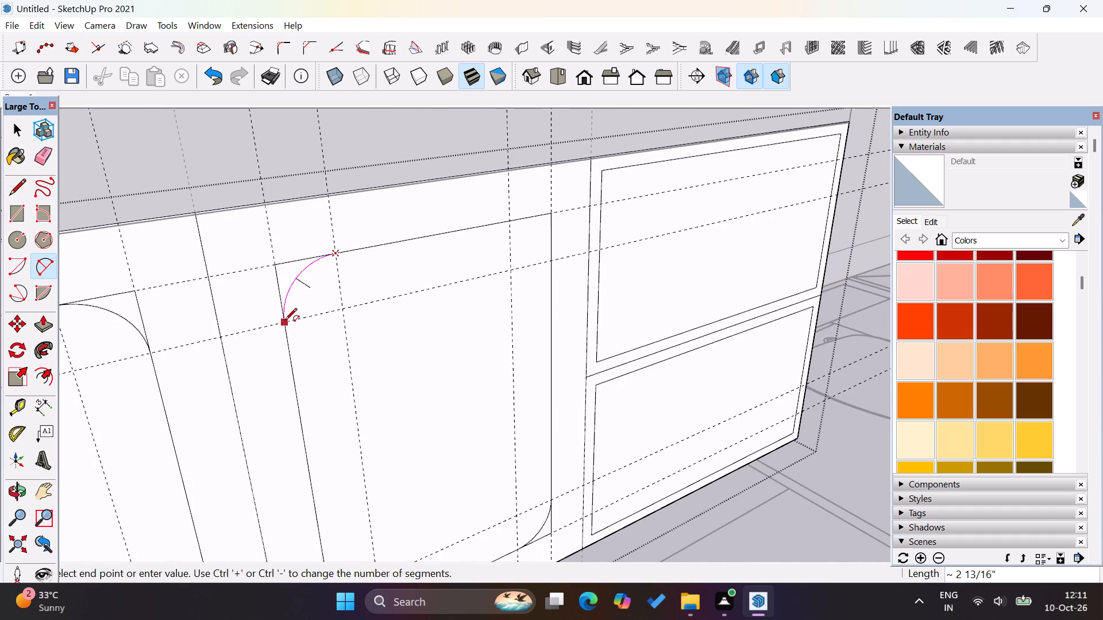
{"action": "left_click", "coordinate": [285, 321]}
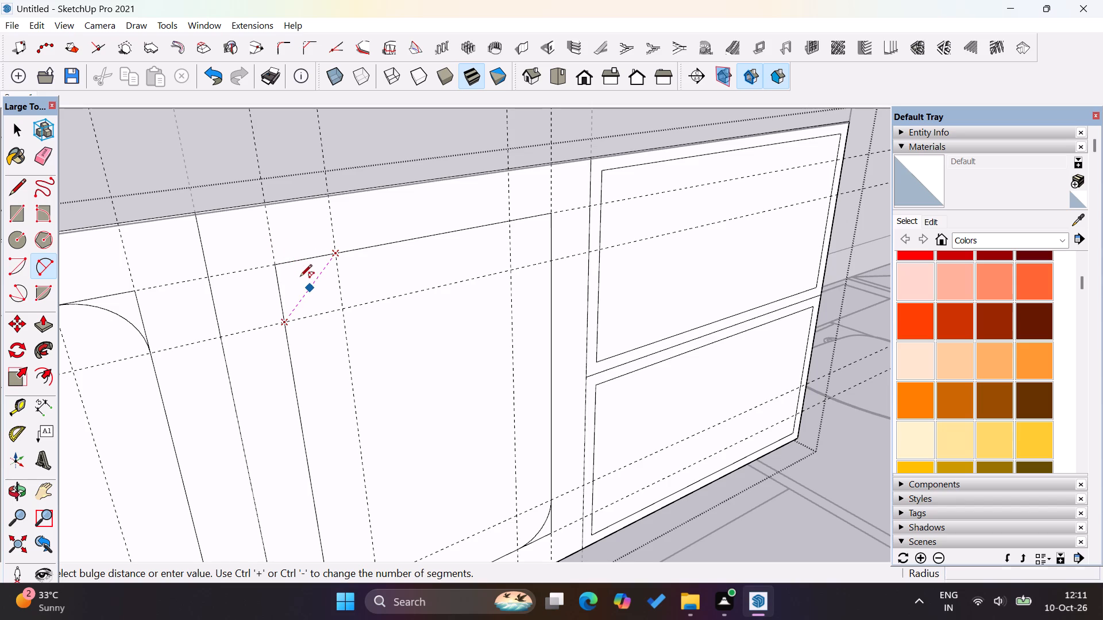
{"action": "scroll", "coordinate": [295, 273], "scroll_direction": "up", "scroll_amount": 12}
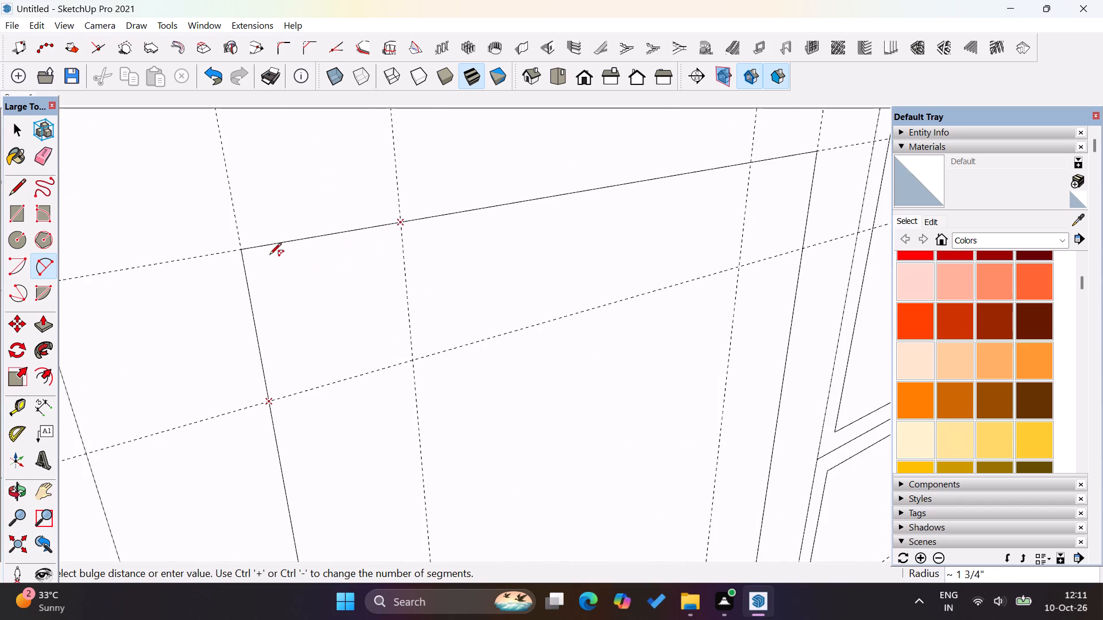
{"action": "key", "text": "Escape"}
Draw arcs of about 2" radius across both top corners of the middle door's inner panel, between the guide intersections.
{"action": "left_click", "coordinate": [270, 400]}
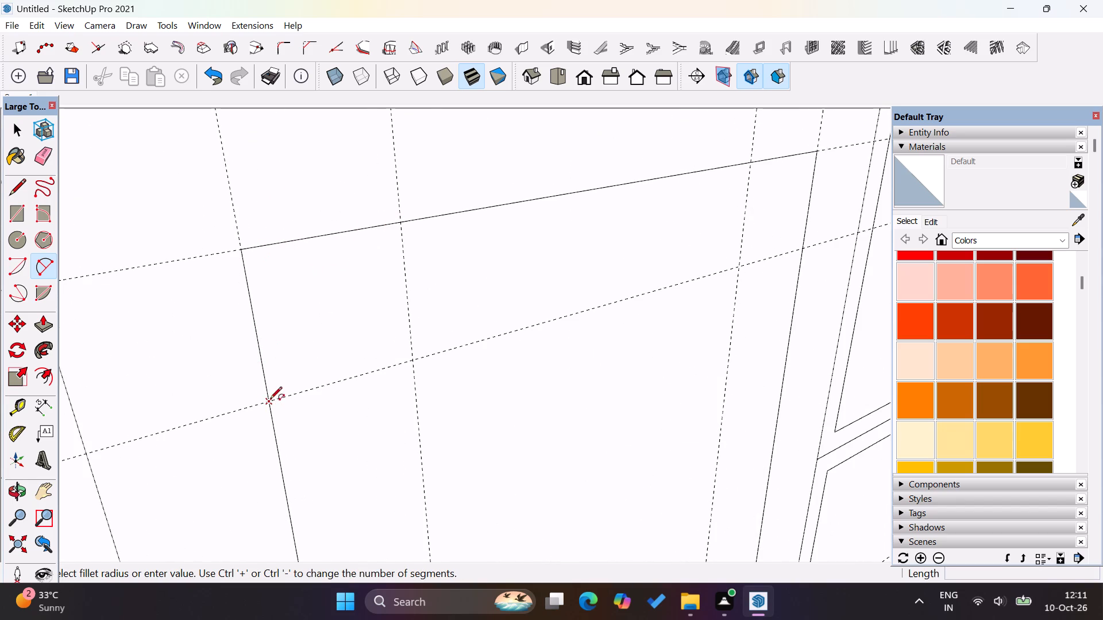
{"action": "left_click", "coordinate": [401, 226]}
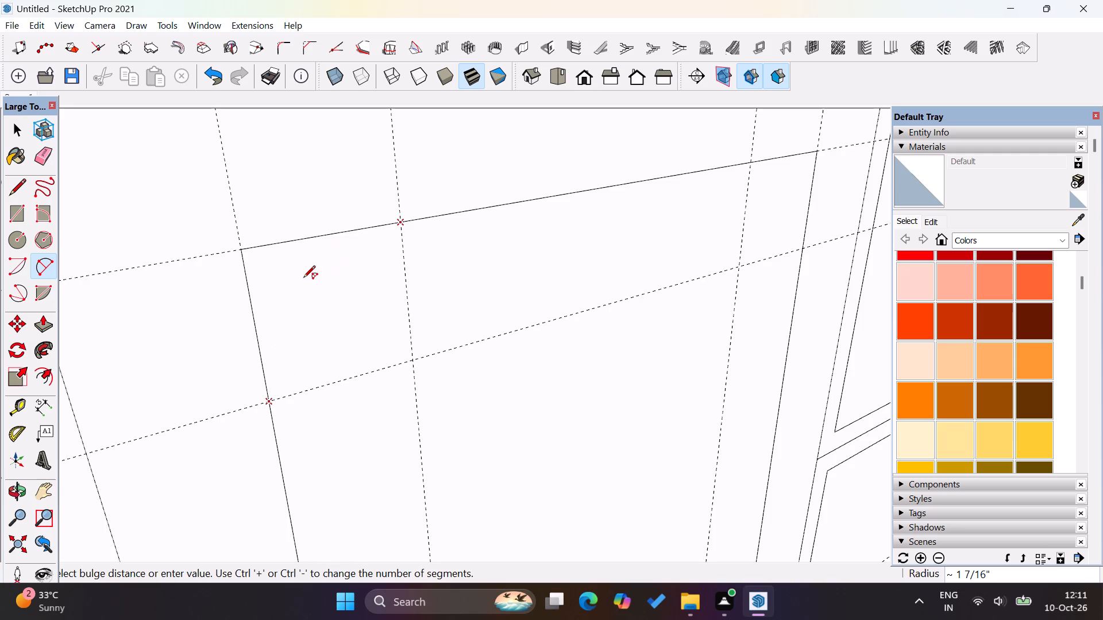
{"action": "left_click", "coordinate": [311, 265]}
{"action": "scroll", "coordinate": [164, 319], "scroll_direction": "down", "scroll_amount": 9}
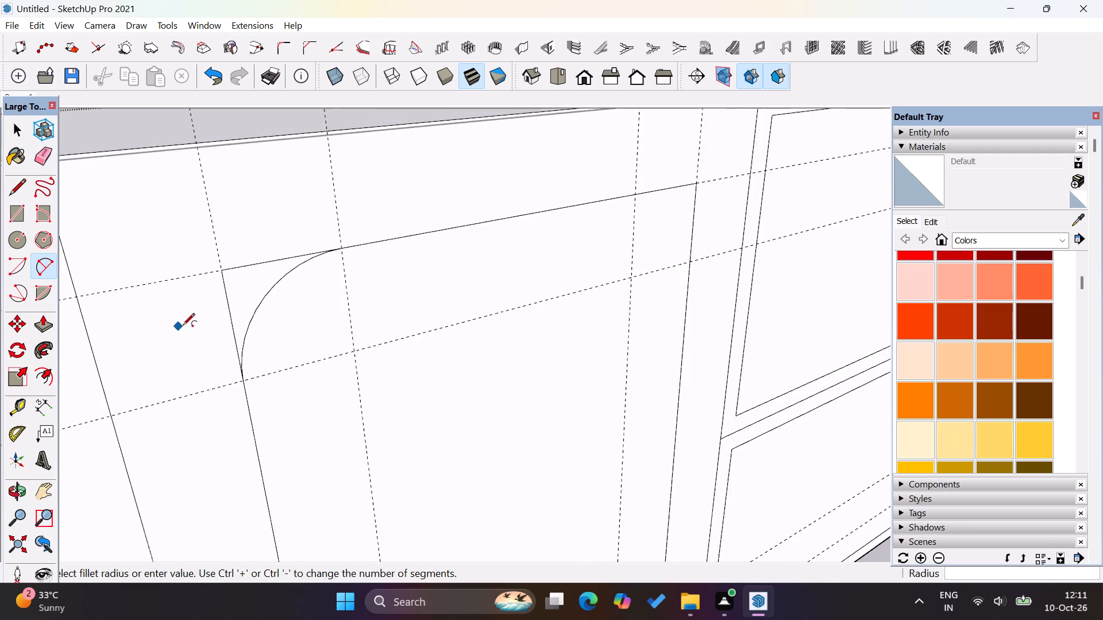
{"action": "scroll", "coordinate": [717, 217], "scroll_direction": "up", "scroll_amount": 3}
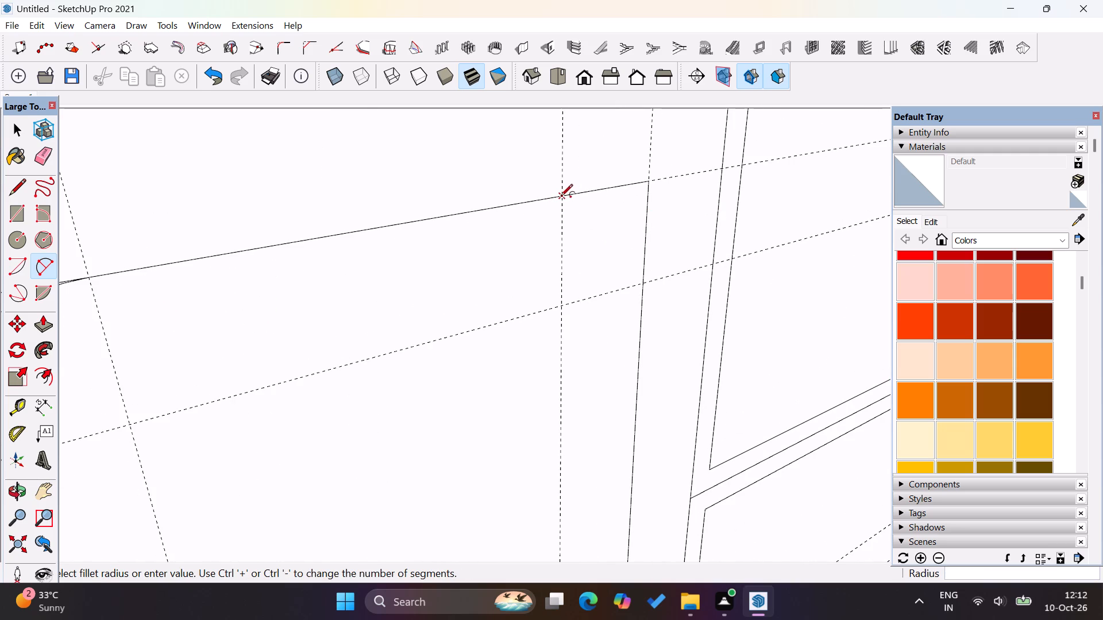
{"action": "left_click", "coordinate": [561, 197]}
{"action": "left_click", "coordinate": [642, 280]}
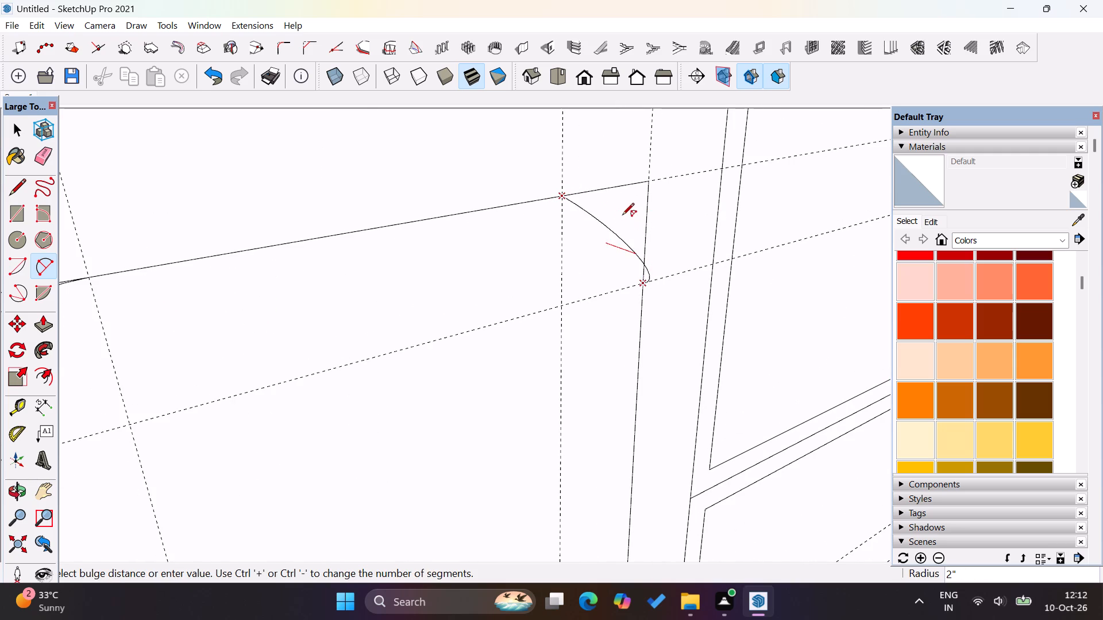
{"action": "left_click", "coordinate": [622, 216]}
{"action": "scroll", "coordinate": [604, 252], "scroll_direction": "down", "scroll_amount": 10}
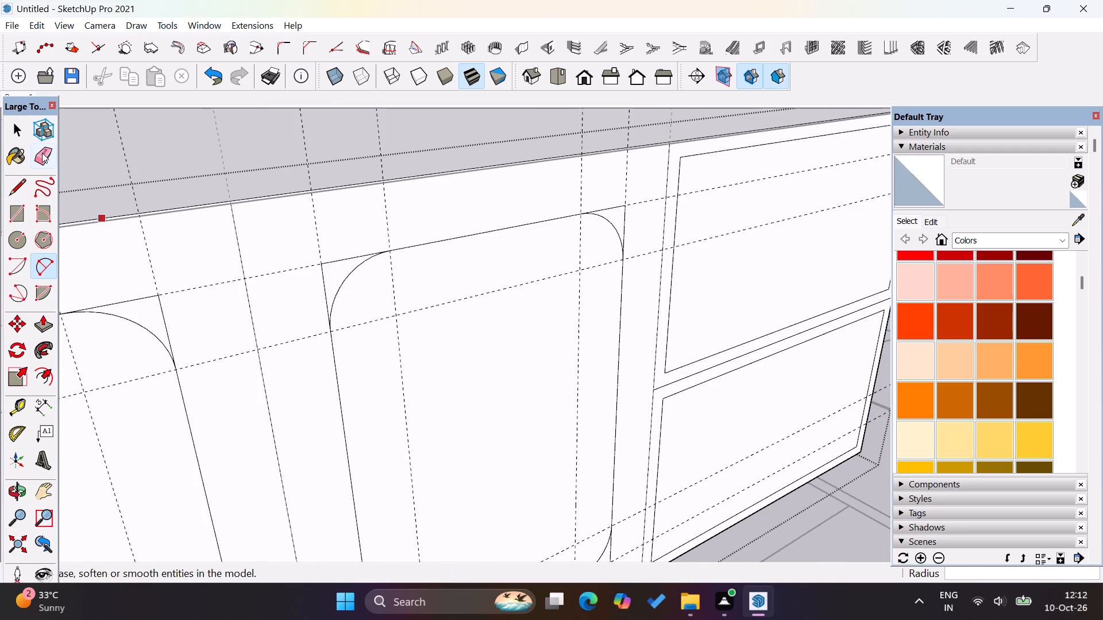
Erase the leftover square corner edges outside the top arcs on the left and middle door panels.
{"action": "left_click", "coordinate": [43, 153]}
{"action": "left_click_drag", "start_coordinate": [614, 201], "coordinate": [627, 214]}
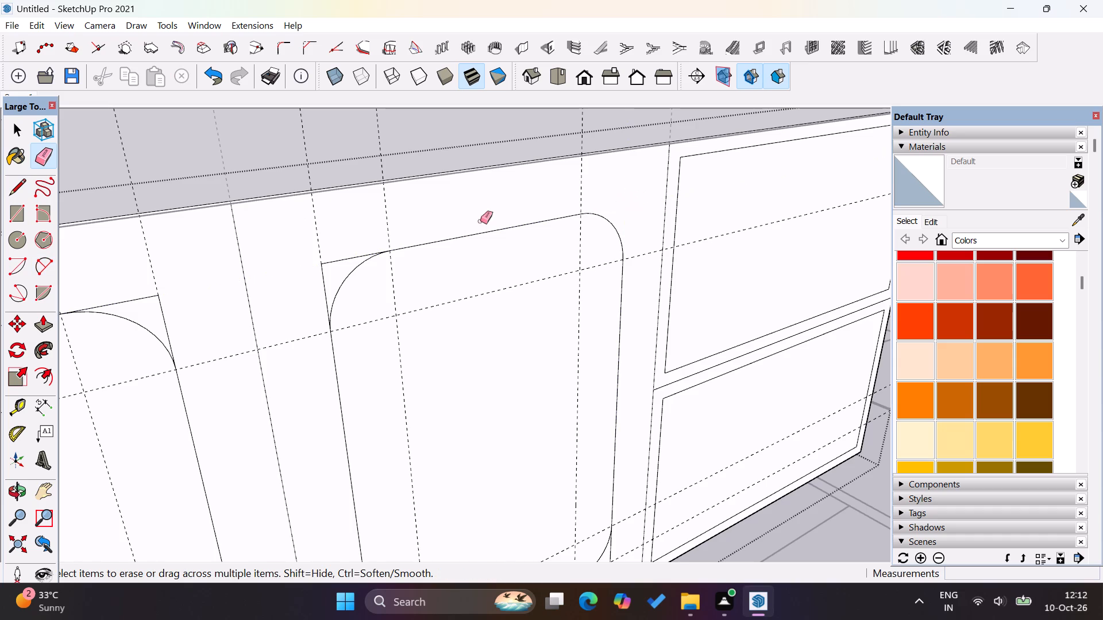
{"action": "left_click_drag", "start_coordinate": [348, 255], "coordinate": [322, 276]}
{"action": "scroll", "coordinate": [438, 243], "scroll_direction": "down", "scroll_amount": 4}
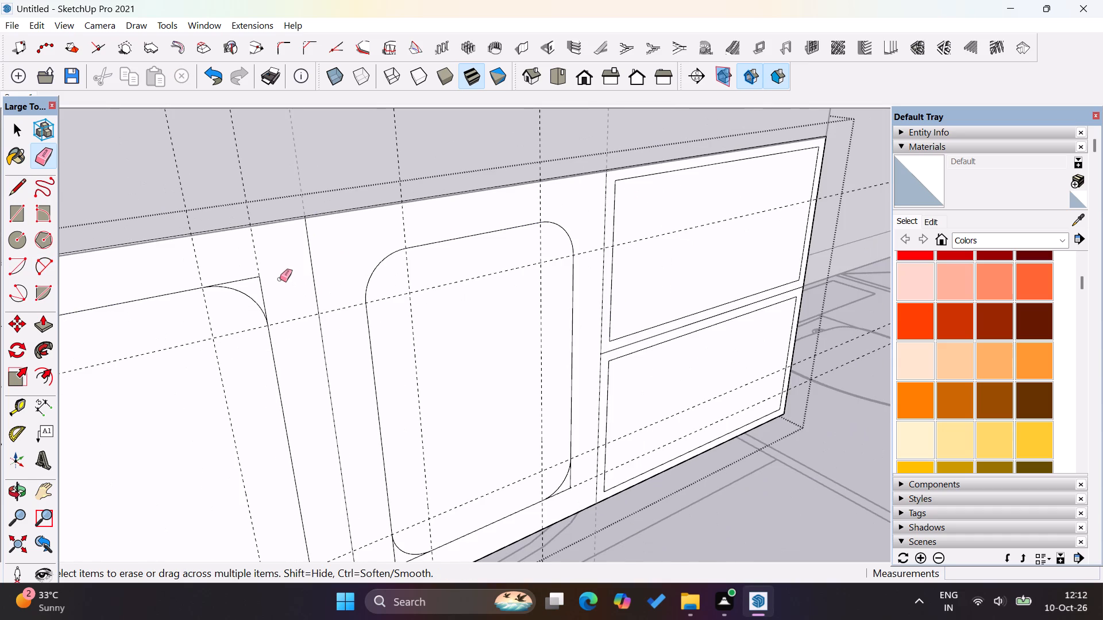
{"action": "left_click_drag", "start_coordinate": [257, 275], "coordinate": [265, 283]}
{"action": "scroll", "coordinate": [412, 266], "scroll_direction": "down", "scroll_amount": 5}
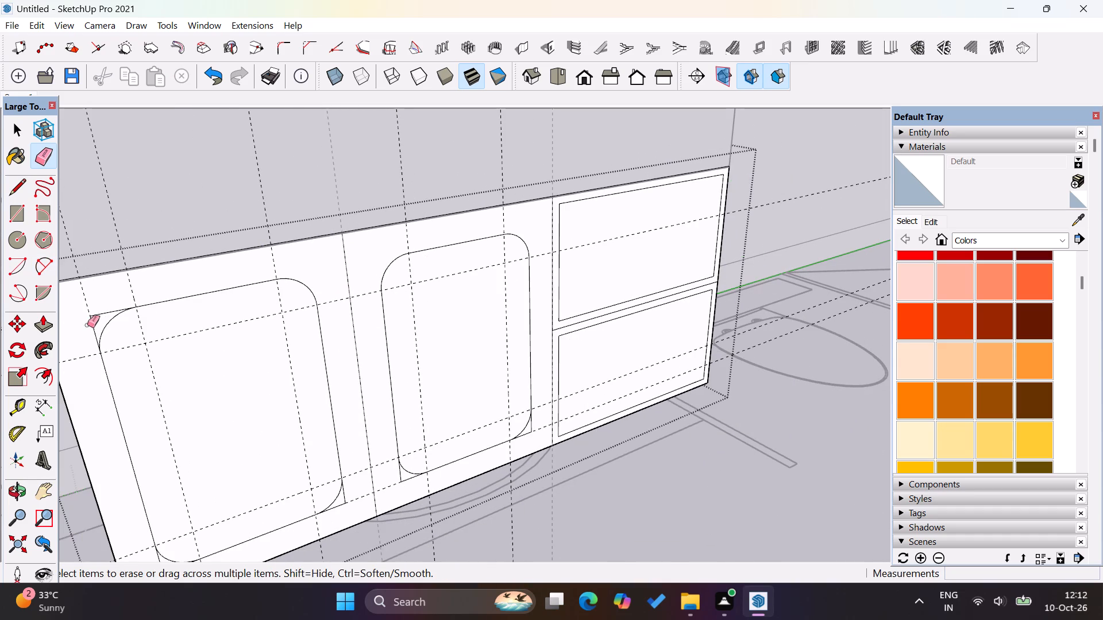
{"action": "left_click_drag", "start_coordinate": [83, 326], "coordinate": [94, 309]}
{"action": "left_click_drag", "start_coordinate": [97, 311], "coordinate": [92, 322]}
Erase the leftover square corner edges outside the bottom arcs on the left and middle door panels.
{"action": "scroll", "coordinate": [280, 308], "scroll_direction": "down", "scroll_amount": 7}
{"action": "scroll", "coordinate": [218, 464], "scroll_direction": "up", "scroll_amount": 9}
{"action": "left_click_drag", "start_coordinate": [213, 478], "coordinate": [204, 463]}
{"action": "left_click_drag", "start_coordinate": [406, 402], "coordinate": [403, 410]}
{"action": "left_click", "coordinate": [464, 387]}
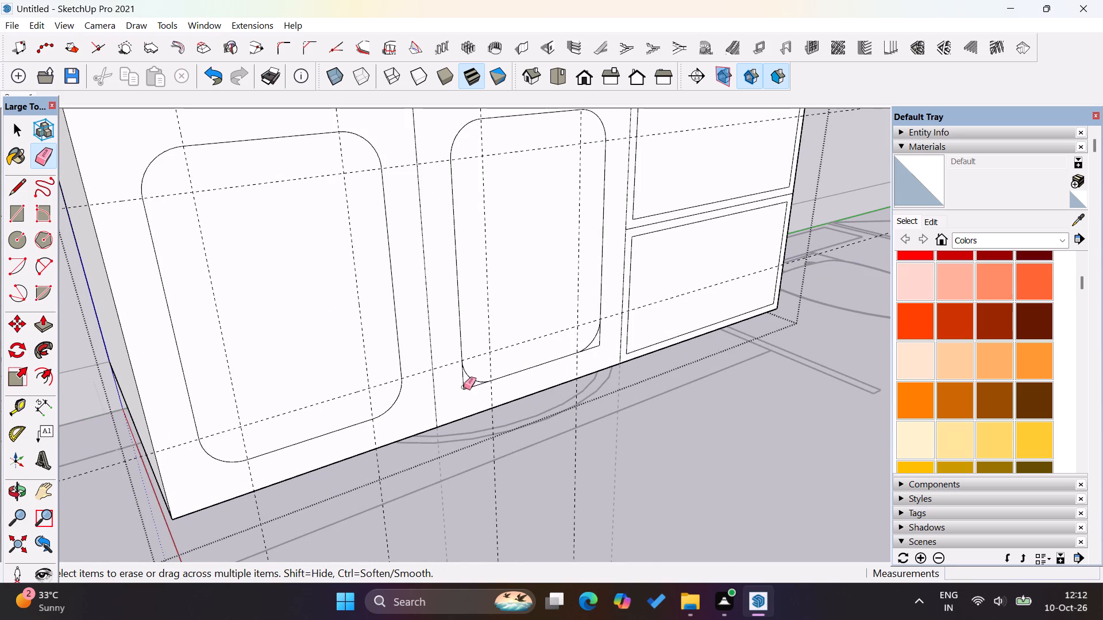
{"action": "left_click_drag", "start_coordinate": [466, 387], "coordinate": [472, 389]}
{"action": "left_click_drag", "start_coordinate": [603, 340], "coordinate": [594, 350]}
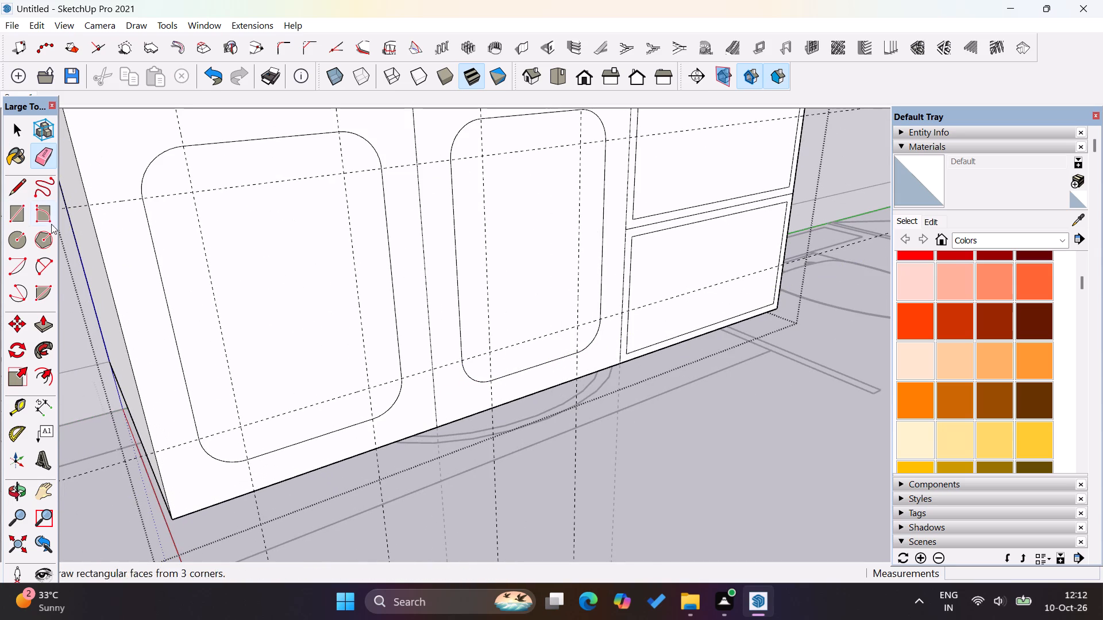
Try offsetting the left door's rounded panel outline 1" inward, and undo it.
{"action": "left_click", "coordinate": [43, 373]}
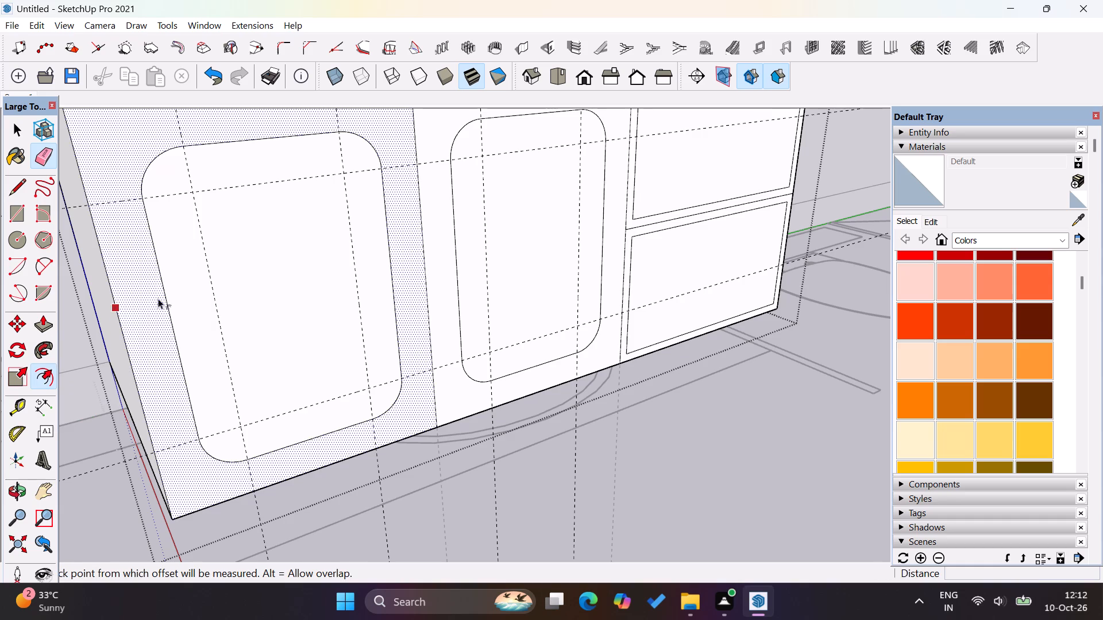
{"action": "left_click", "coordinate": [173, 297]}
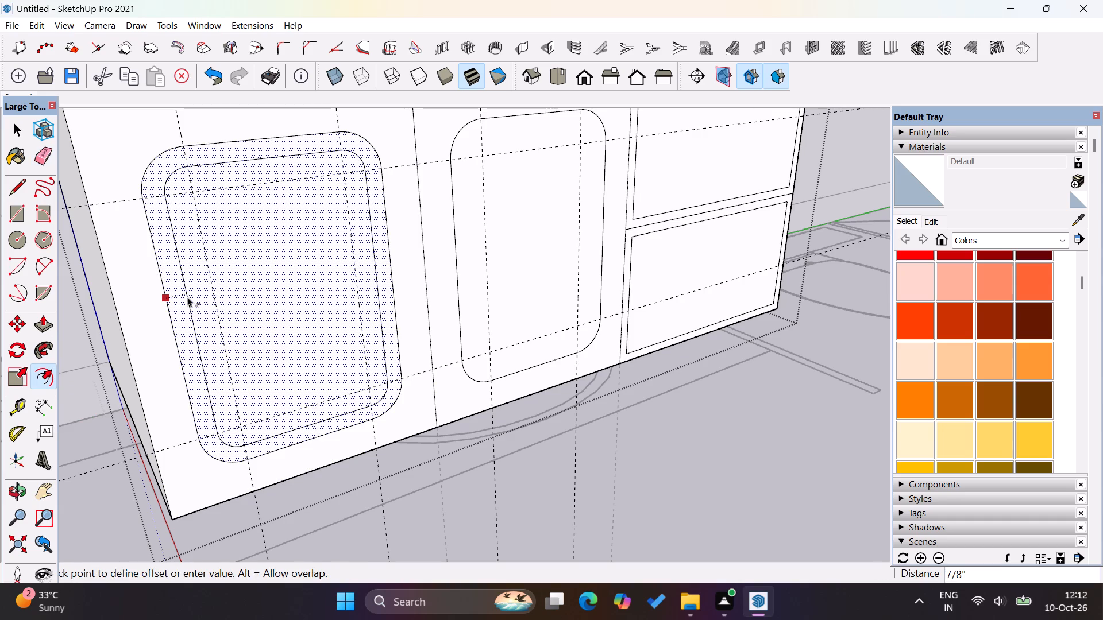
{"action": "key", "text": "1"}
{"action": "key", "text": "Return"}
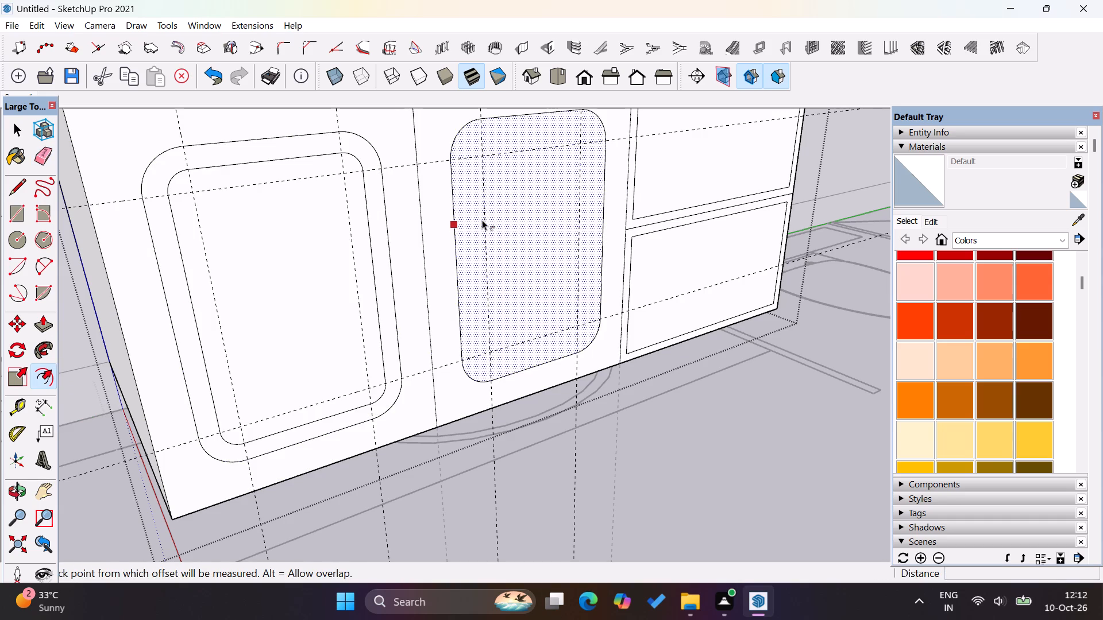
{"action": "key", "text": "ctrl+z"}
Offset the left door's rounded panel outline 0.6" inward.
{"action": "left_click", "coordinate": [337, 220]}
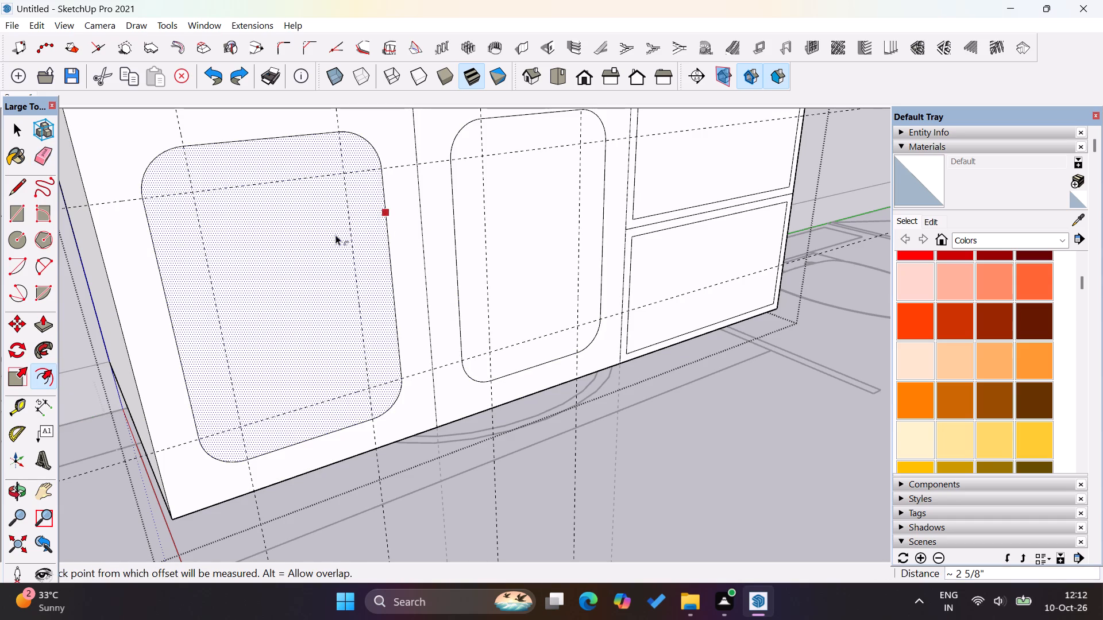
{"action": "type", "text": "0.6"}
{"action": "key", "text": "Return"}
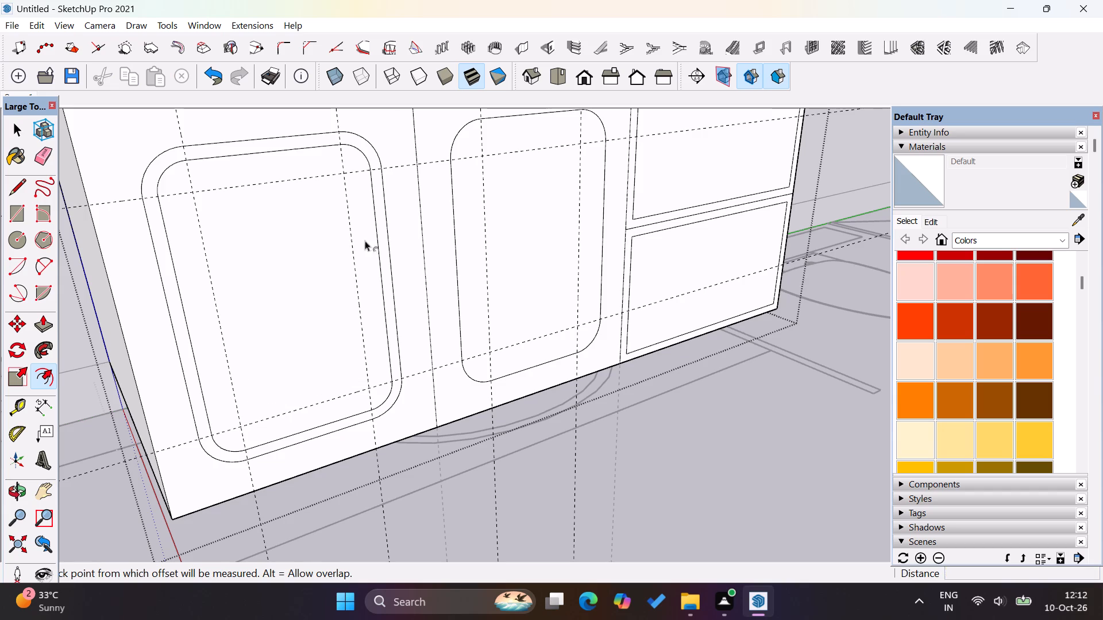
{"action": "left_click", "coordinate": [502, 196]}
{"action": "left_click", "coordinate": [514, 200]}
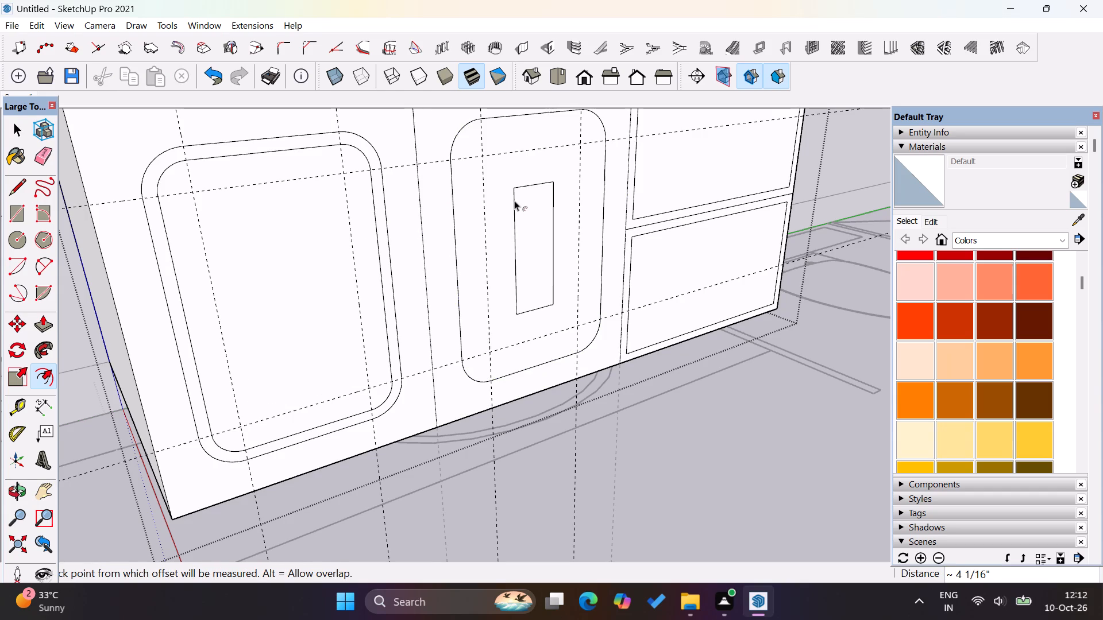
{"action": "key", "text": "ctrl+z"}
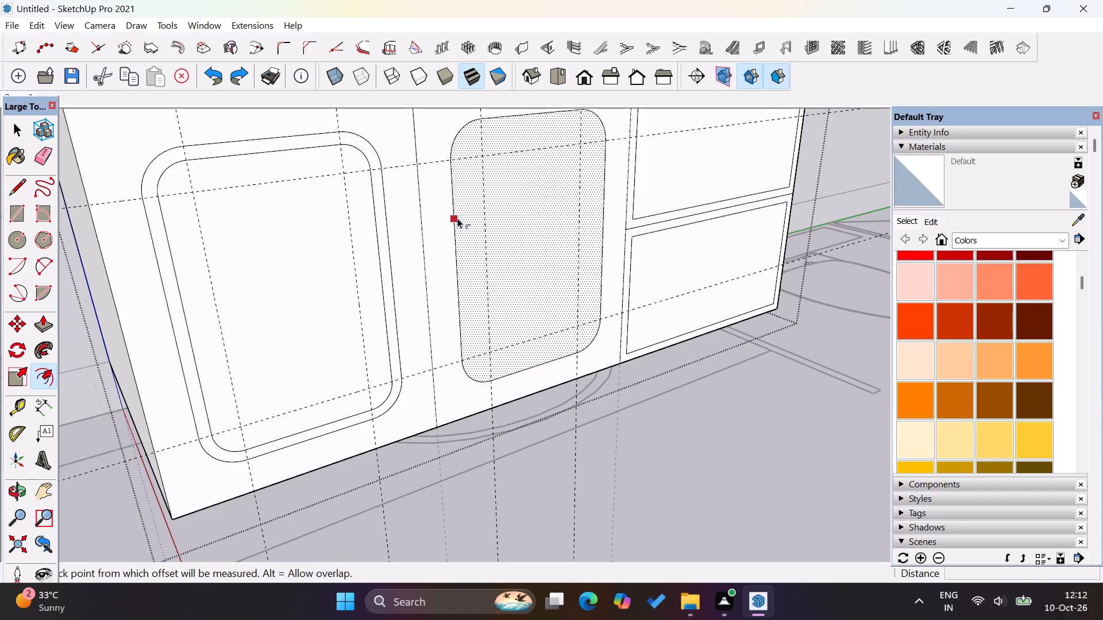
Offset the middle door's rounded panel outline 0.6" inward and exit editing of the lower cabinet group.
{"action": "left_click", "coordinate": [460, 218]}
{"action": "type", "text": "0.6"}
{"action": "key", "text": "Return"}
{"action": "scroll", "coordinate": [453, 229], "scroll_direction": "down", "scroll_amount": 10}
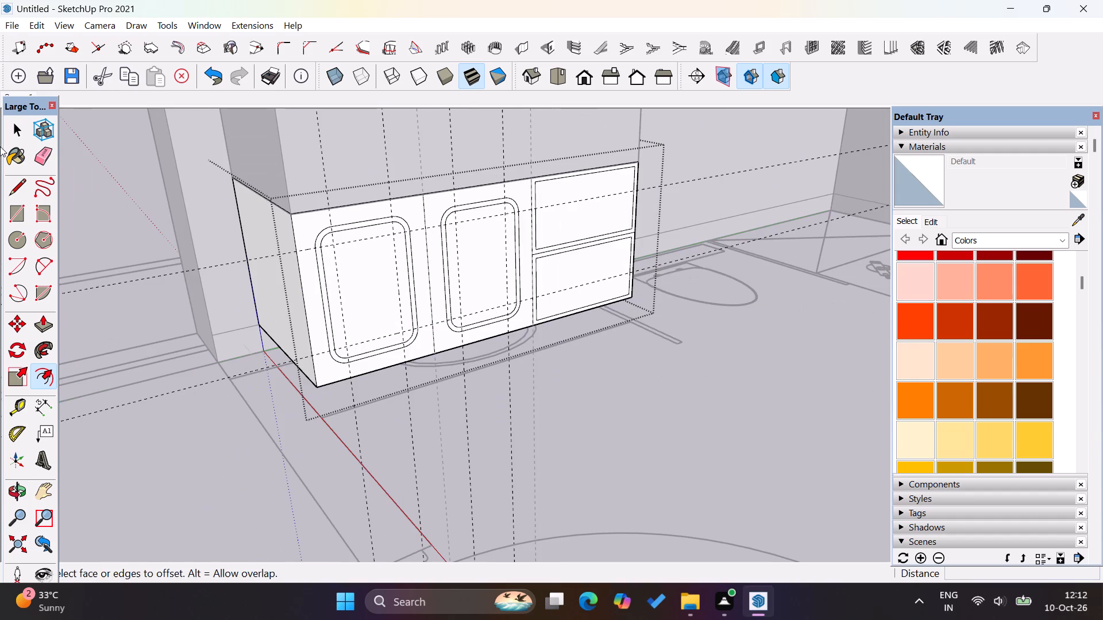
{"action": "left_click", "coordinate": [13, 130]}
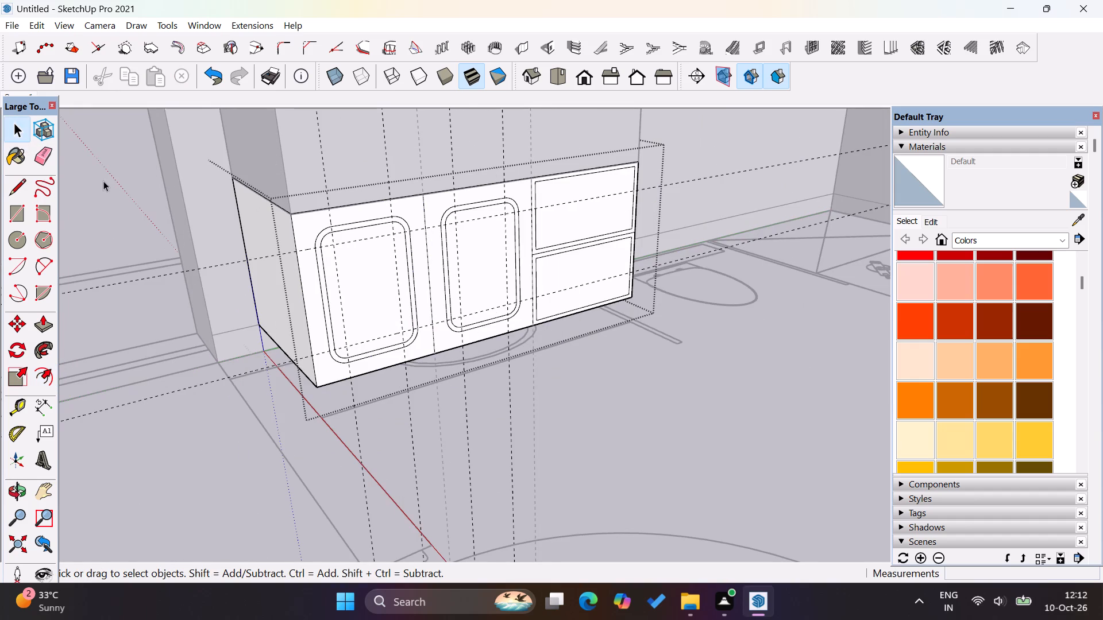
{"action": "left_click", "coordinate": [103, 181]}
Delete all the guides in the model.
{"action": "scroll", "coordinate": [308, 271], "scroll_direction": "down", "scroll_amount": 9}
{"action": "middle_click_drag", "start_coordinate": [618, 350], "coordinate": [463, 373]}
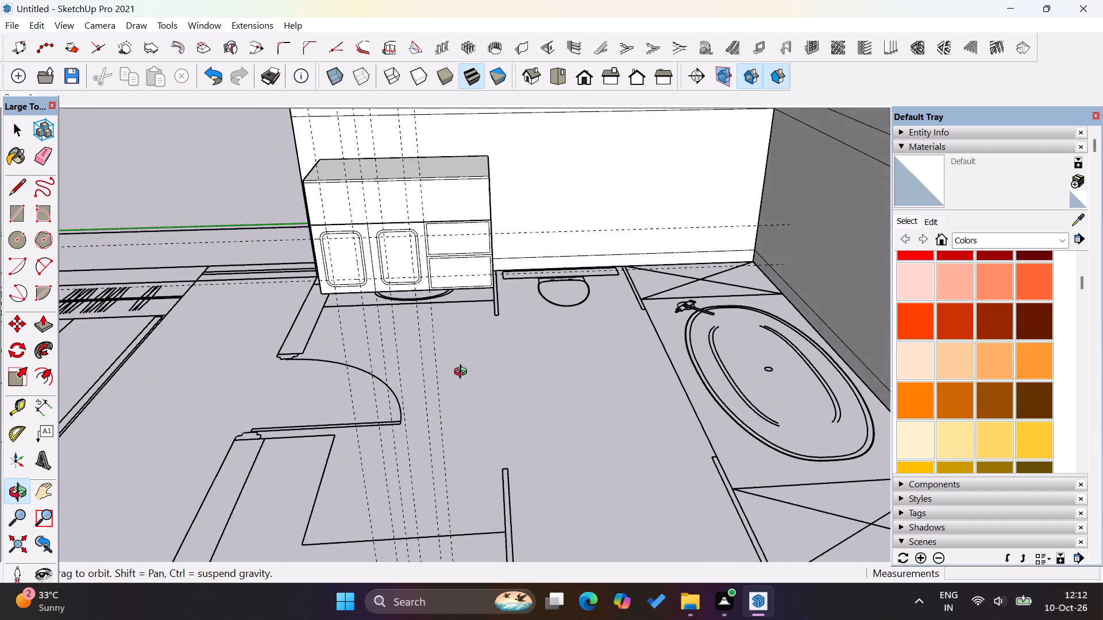
{"action": "middle_click_drag", "start_coordinate": [463, 373], "coordinate": [502, 374]}
{"action": "scroll", "coordinate": [328, 225], "scroll_direction": "up", "scroll_amount": 9}
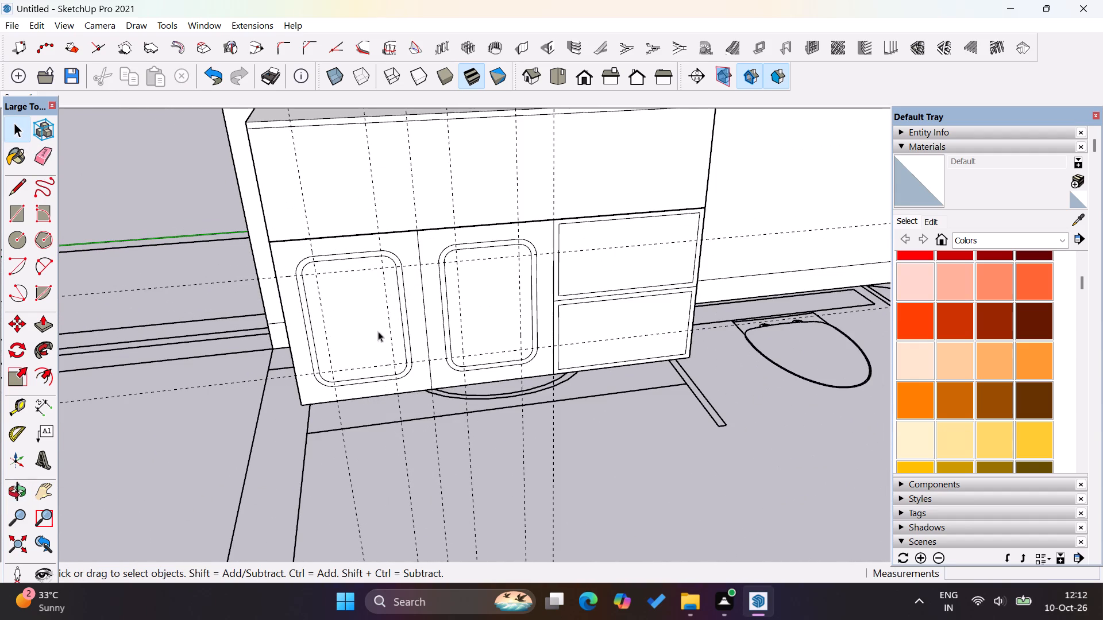
{"action": "scroll", "coordinate": [471, 324], "scroll_direction": "down", "scroll_amount": 5}
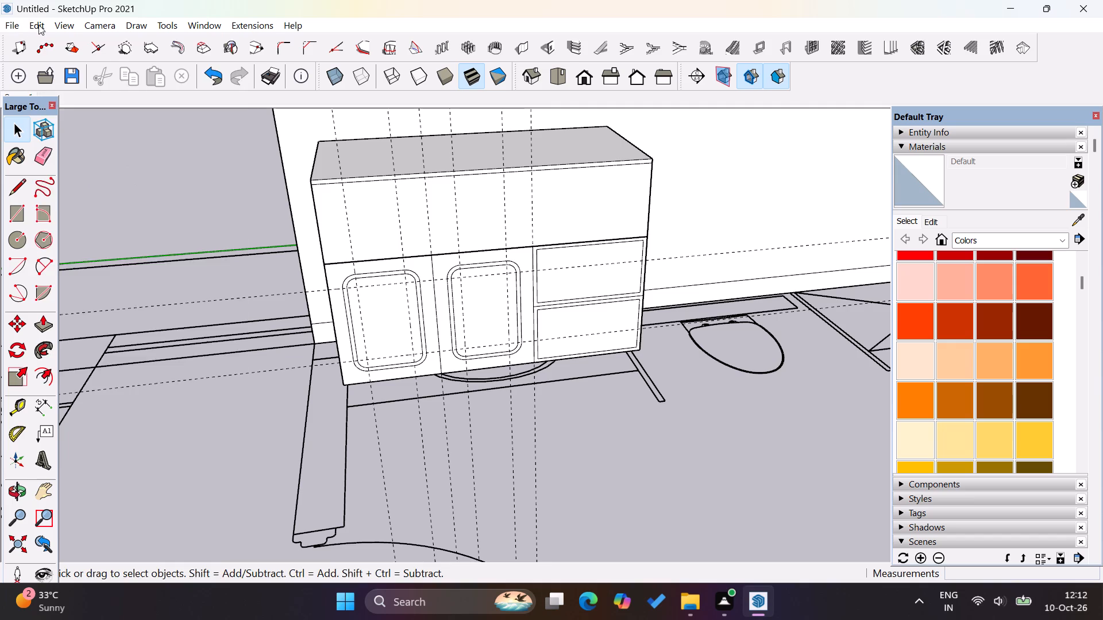
{"action": "left_click", "coordinate": [38, 25]}
{"action": "left_click", "coordinate": [114, 160]}
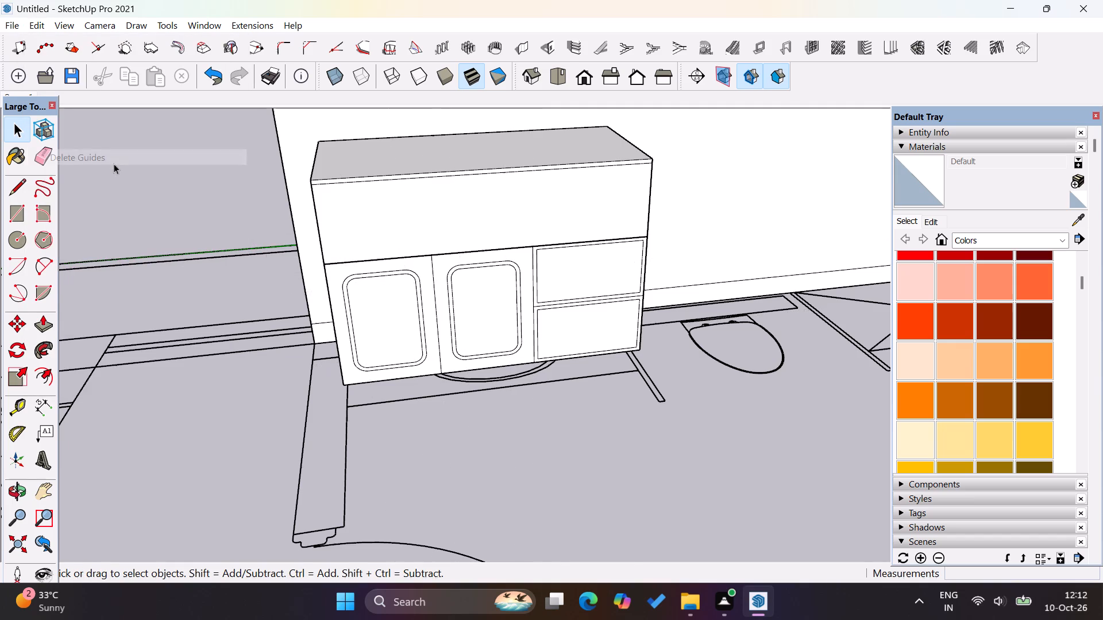
Reopen the lower cabinet group and Push/Pull the rounded border strip on the left door outward by 0.1".
{"action": "scroll", "coordinate": [629, 300], "scroll_direction": "down", "scroll_amount": 4}
{"action": "scroll", "coordinate": [488, 289], "scroll_direction": "up", "scroll_amount": 8}
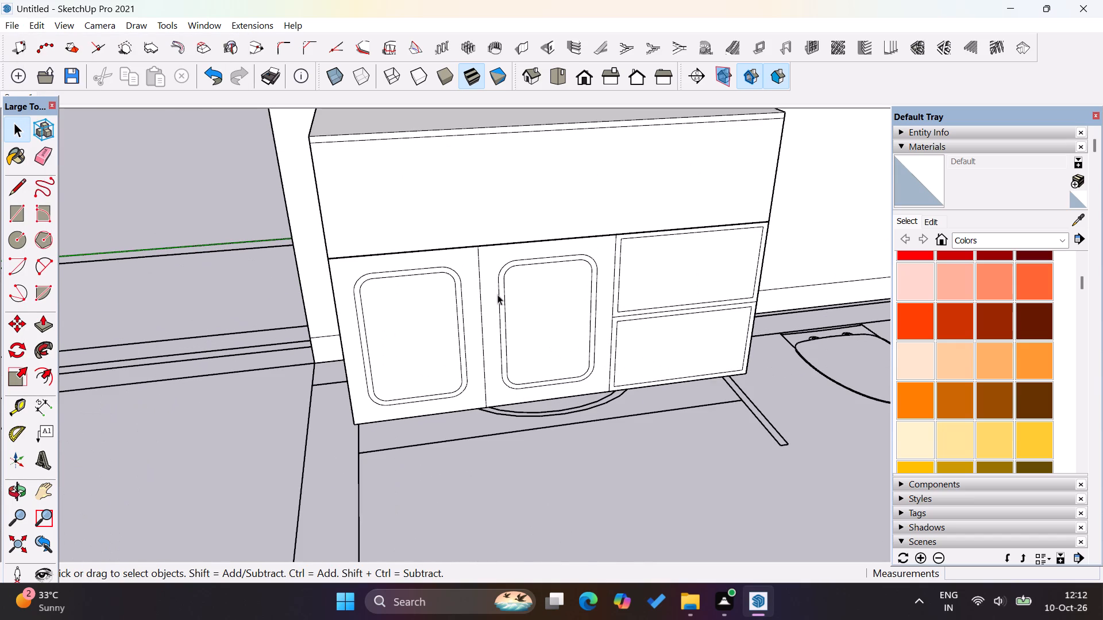
{"action": "scroll", "coordinate": [450, 304], "scroll_direction": "up", "scroll_amount": 4}
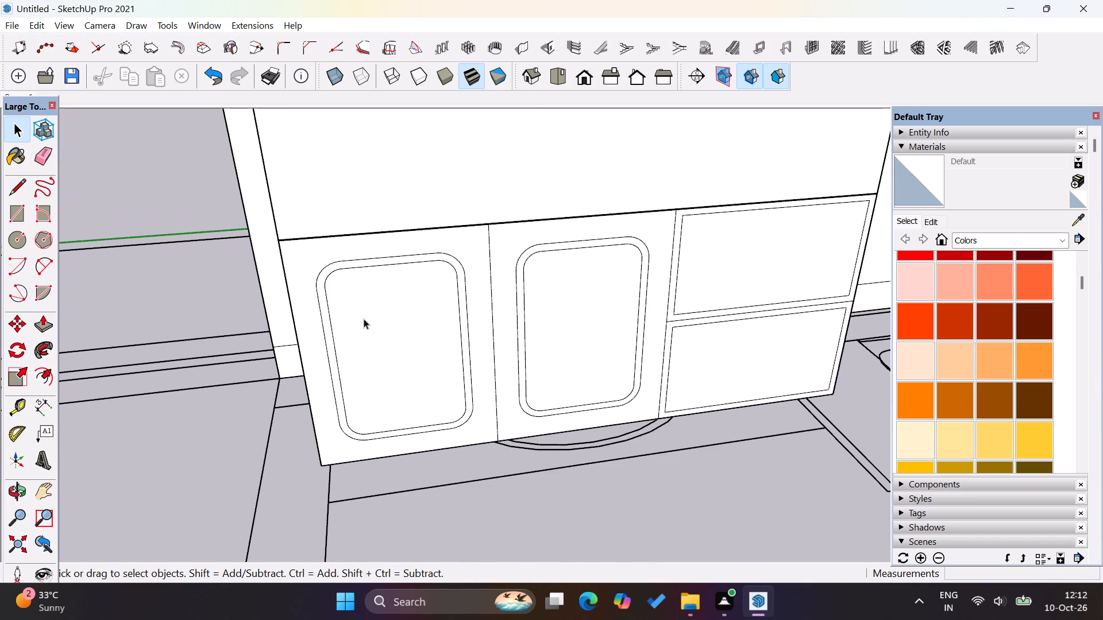
{"action": "double_click", "coordinate": [364, 319]}
{"action": "left_click", "coordinate": [53, 328]}
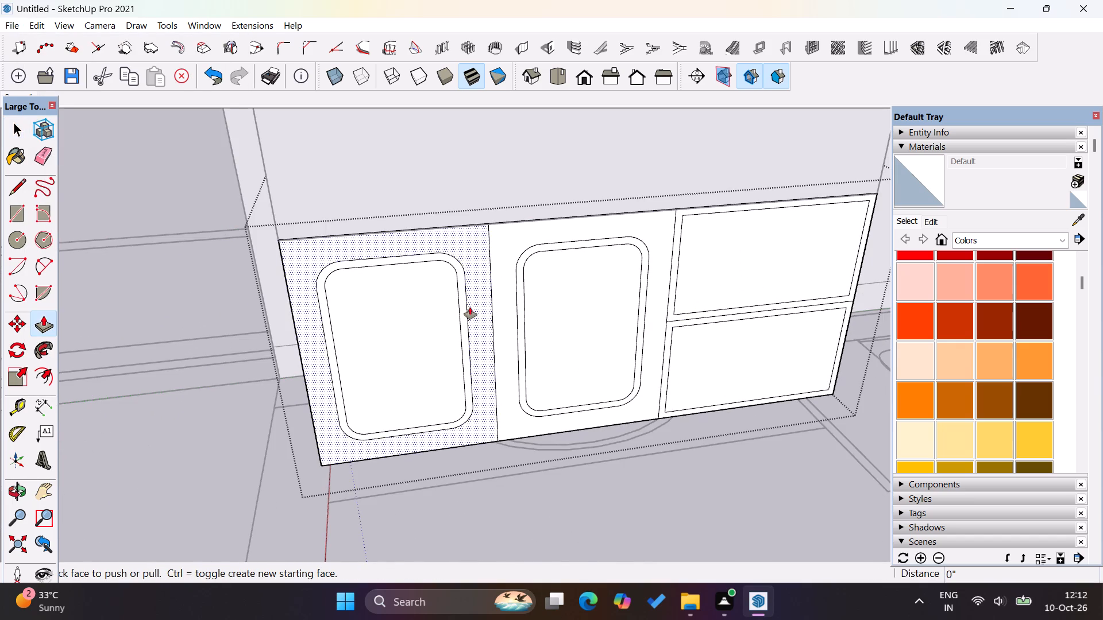
{"action": "left_click", "coordinate": [465, 307]}
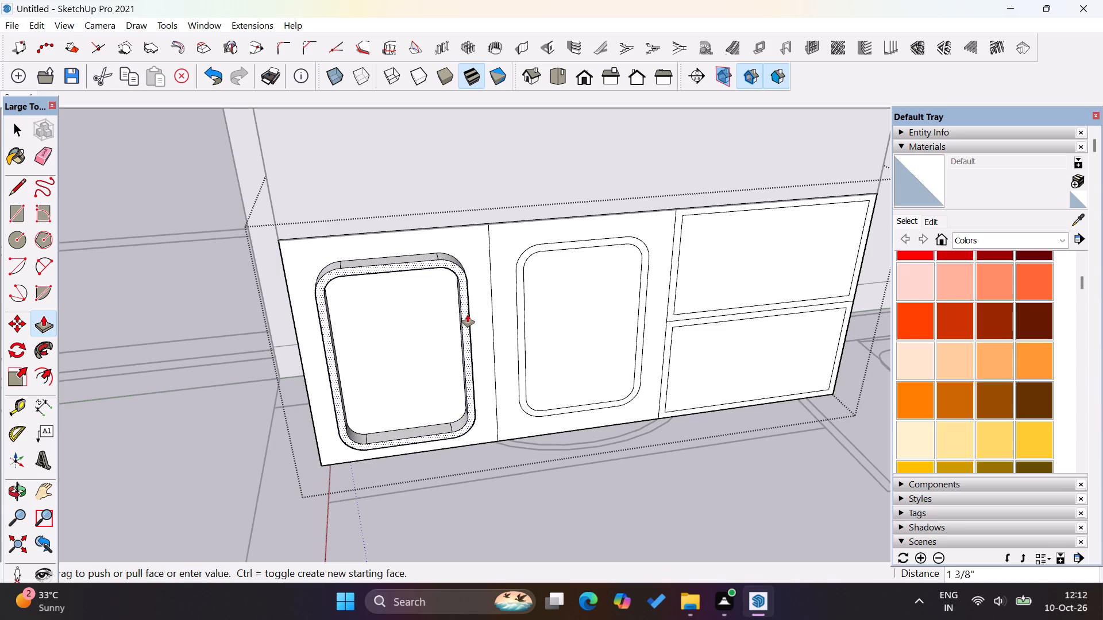
{"action": "type", "text": "0.1"}
{"action": "key", "text": "Return"}
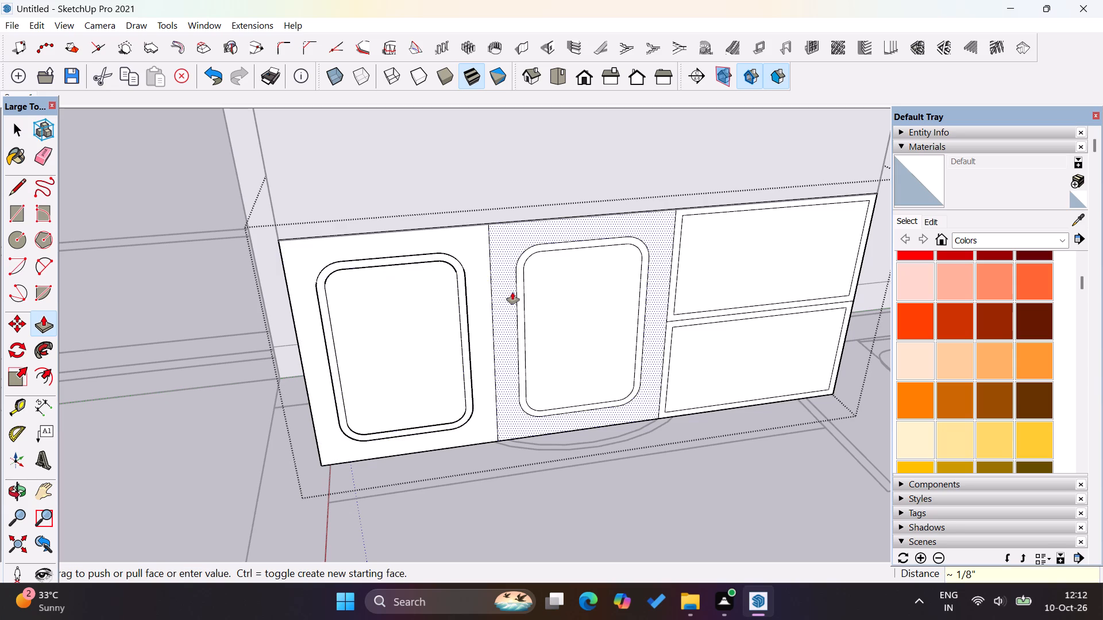
Push/Pull the middle door's rounded border strip outward level with the left door's strip, and exit the cabinet group.
{"action": "left_click", "coordinate": [520, 297]}
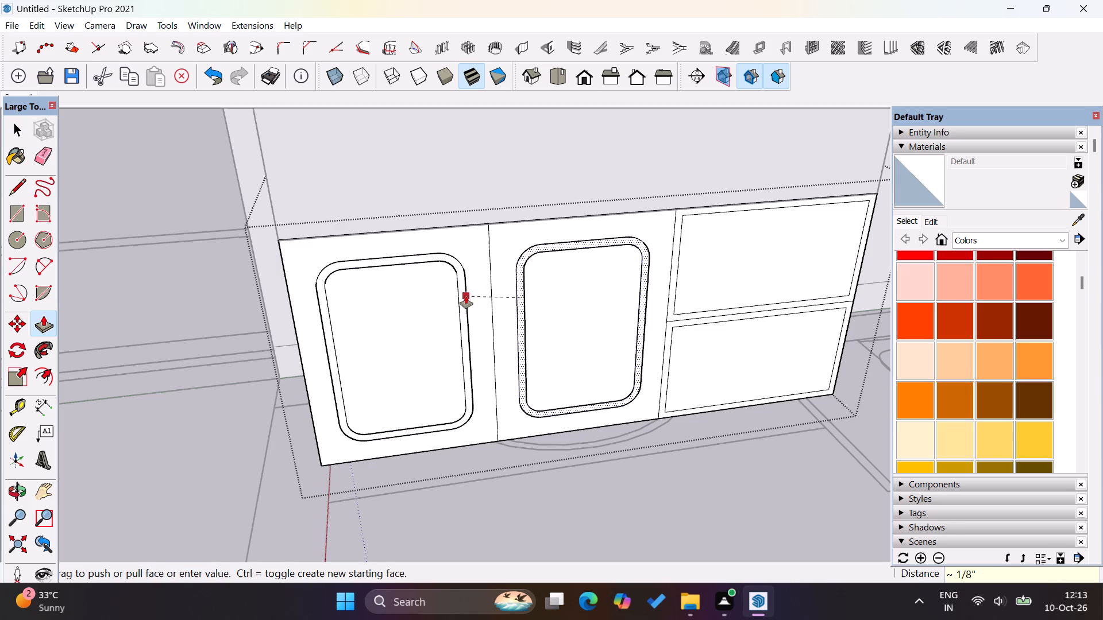
{"action": "left_click", "coordinate": [466, 296]}
{"action": "left_click", "coordinate": [14, 129]}
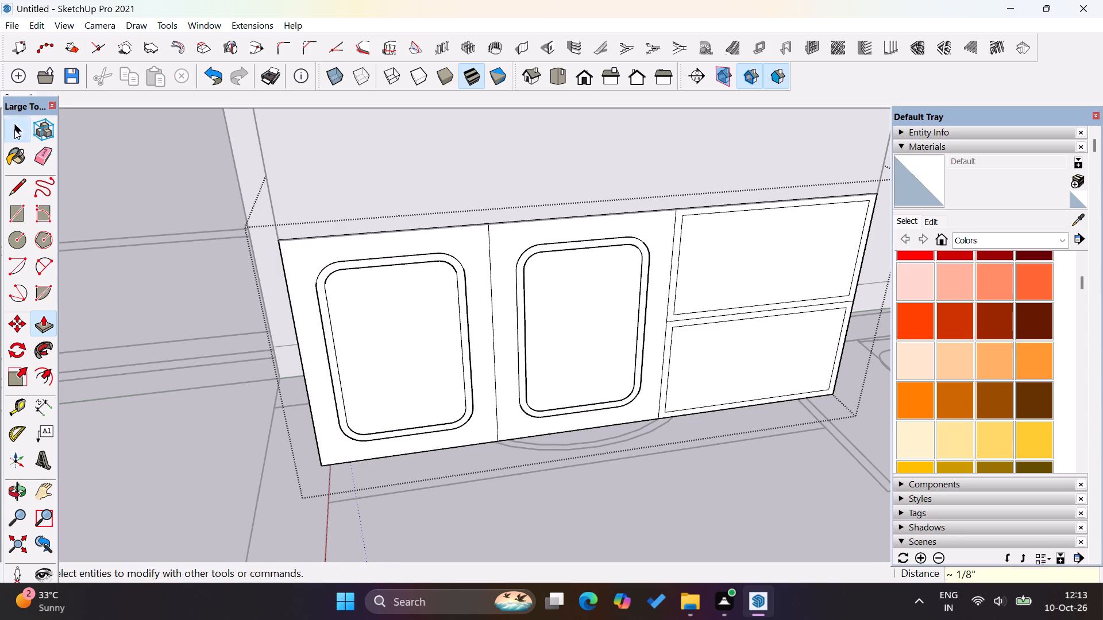
{"action": "left_click", "coordinate": [159, 137]}
{"action": "scroll", "coordinate": [488, 319], "scroll_direction": "down", "scroll_amount": 17}
{"action": "left_click", "coordinate": [268, 250]}
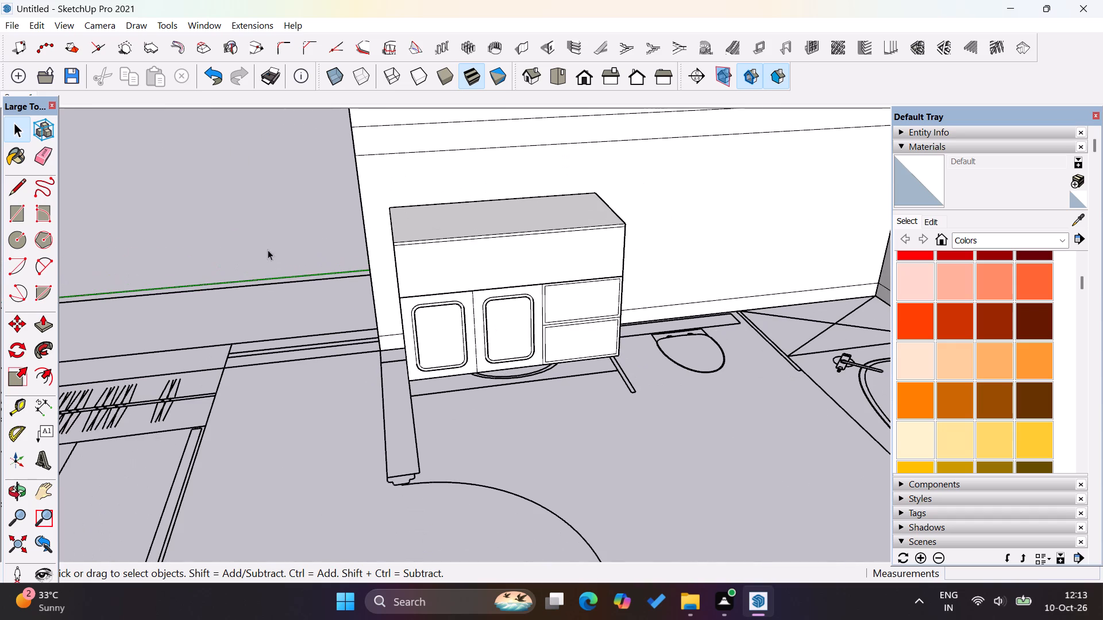
Unhide all hidden geometry in the model.
{"action": "left_click", "coordinate": [41, 23]}
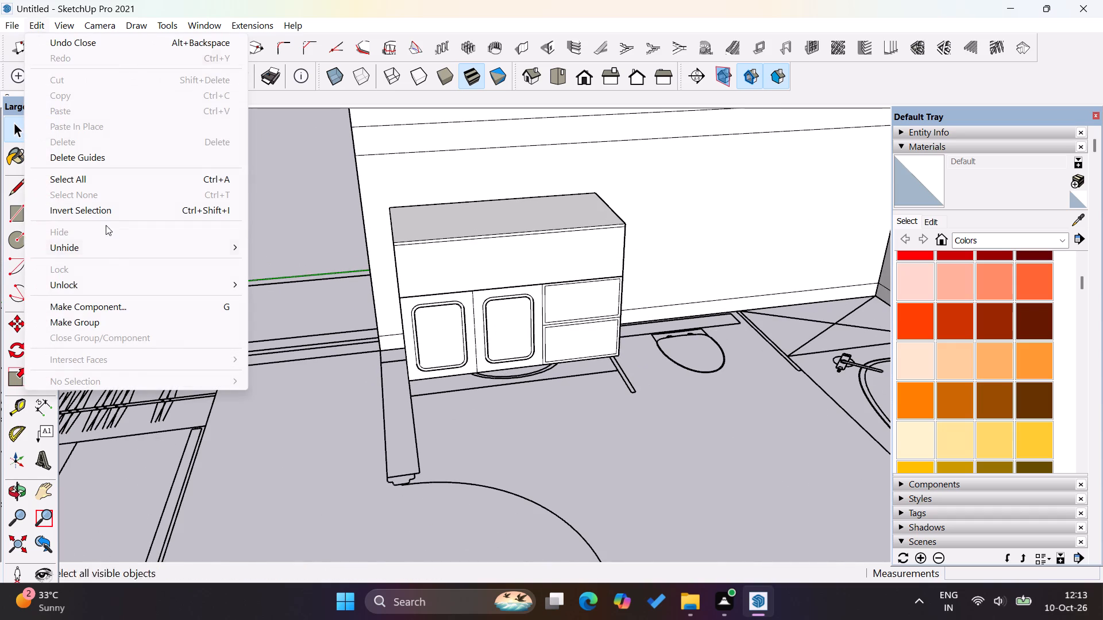
{"action": "left_click", "coordinate": [261, 282]}
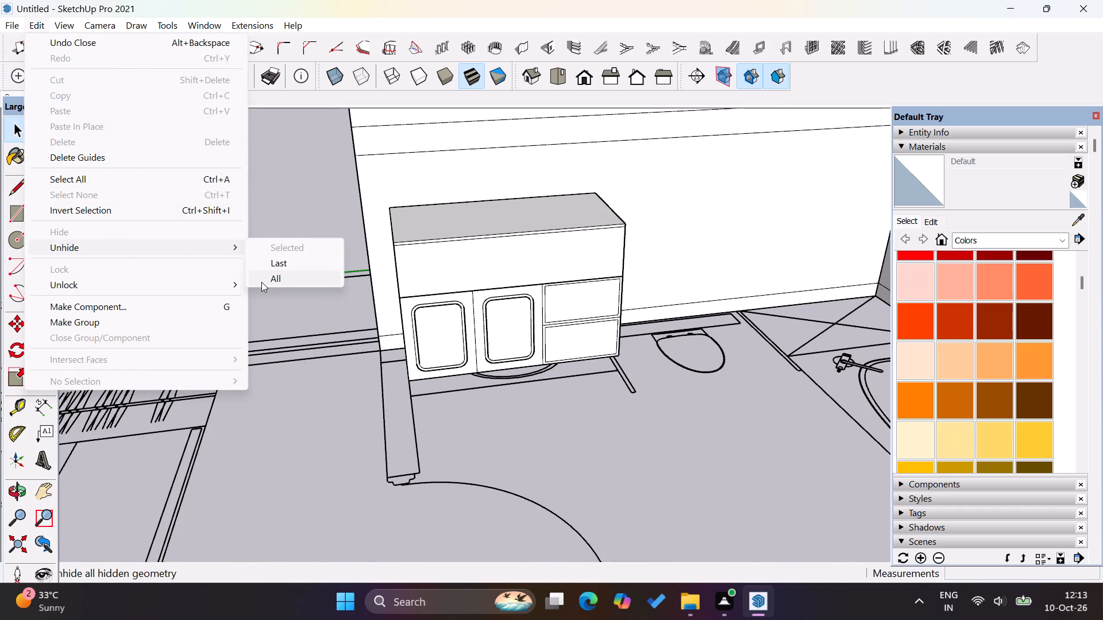
Hide the door-side wall, the two blocks in the corner beside it, and the front wall to open up the bathroom interior.
{"action": "scroll", "coordinate": [381, 288], "scroll_direction": "down", "scroll_amount": 20}
{"action": "scroll", "coordinate": [381, 288], "scroll_direction": "down", "scroll_amount": 14}
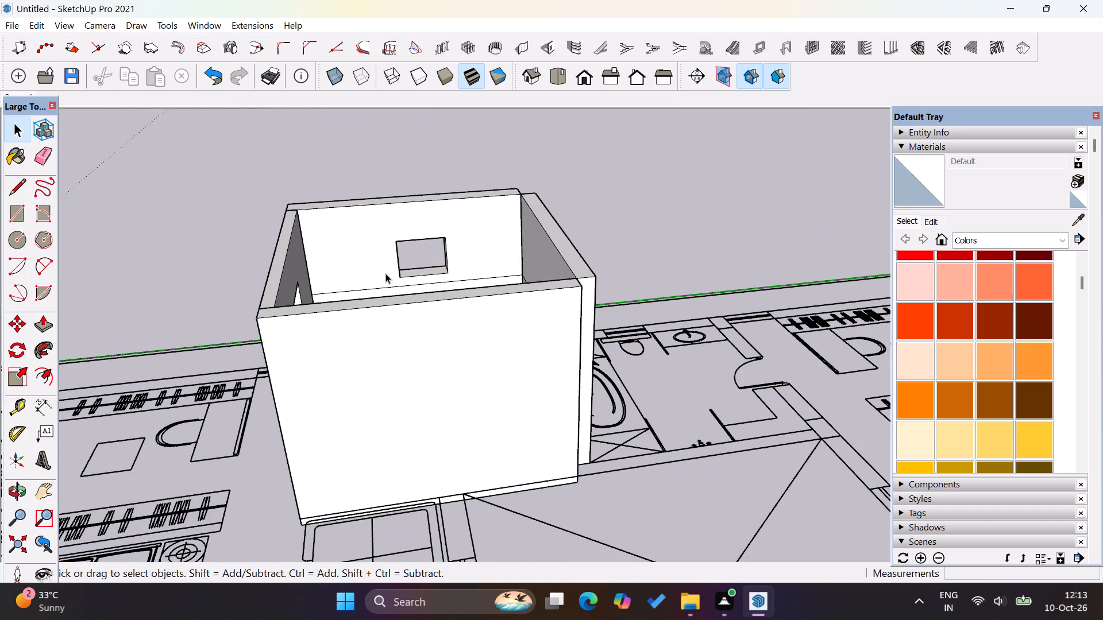
{"action": "middle_click_drag", "start_coordinate": [388, 273], "coordinate": [411, 439]}
{"action": "scroll", "coordinate": [384, 387], "scroll_direction": "up", "scroll_amount": 3}
{"action": "left_click", "coordinate": [237, 343]}
{"action": "right_click", "coordinate": [235, 343]}
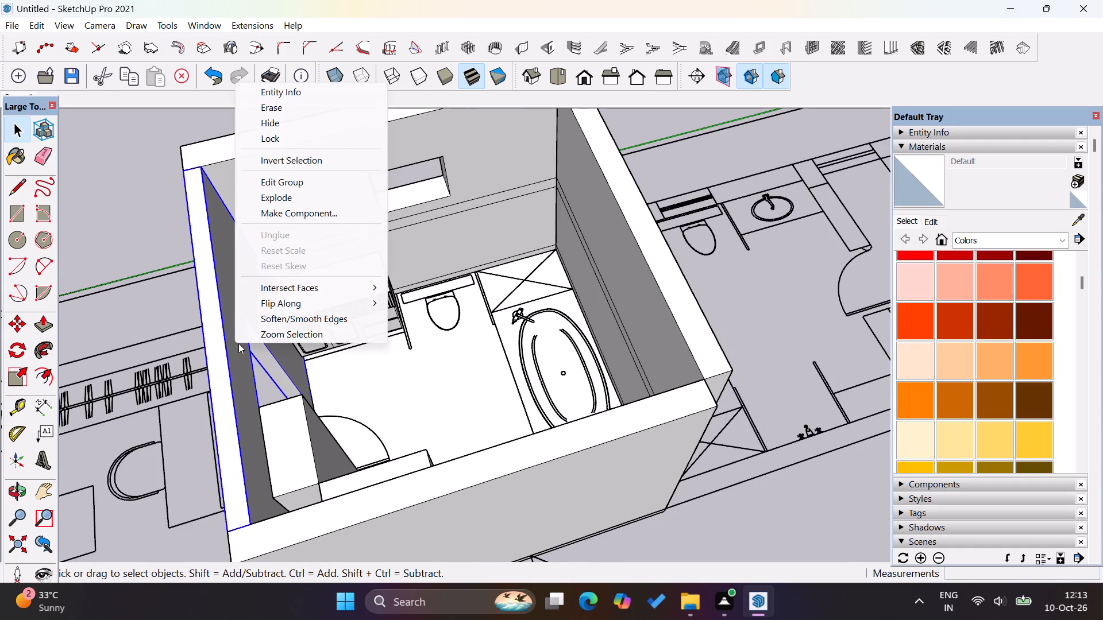
{"action": "left_click", "coordinate": [269, 126]}
{"action": "left_click", "coordinate": [306, 469]}
{"action": "right_click", "coordinate": [306, 469]}
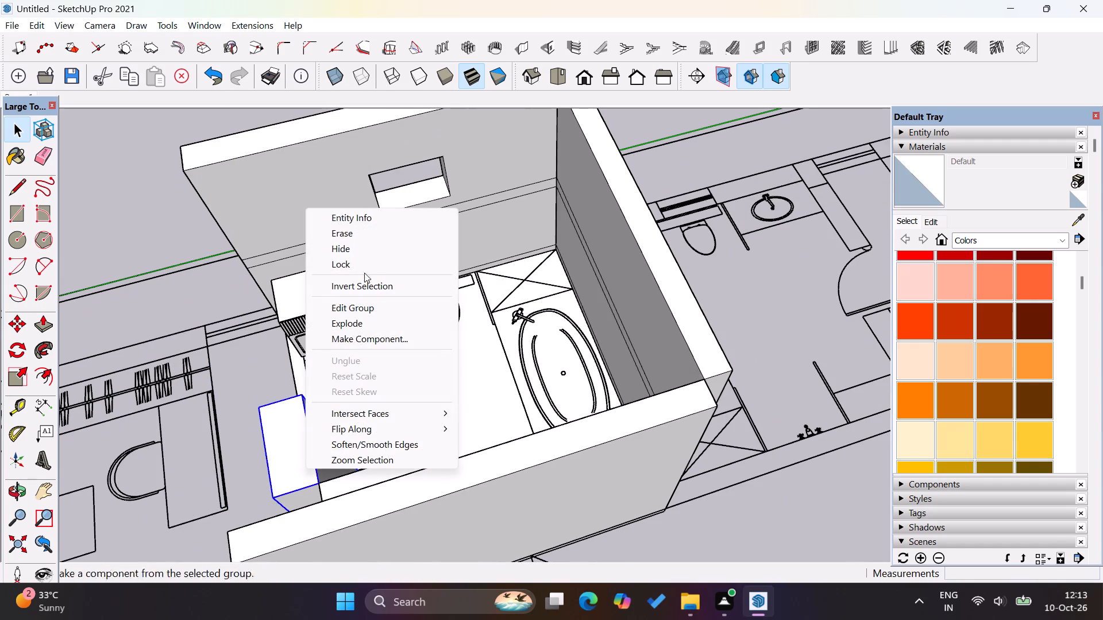
{"action": "left_click", "coordinate": [359, 253]}
{"action": "left_click", "coordinate": [352, 480]}
{"action": "right_click", "coordinate": [352, 476]}
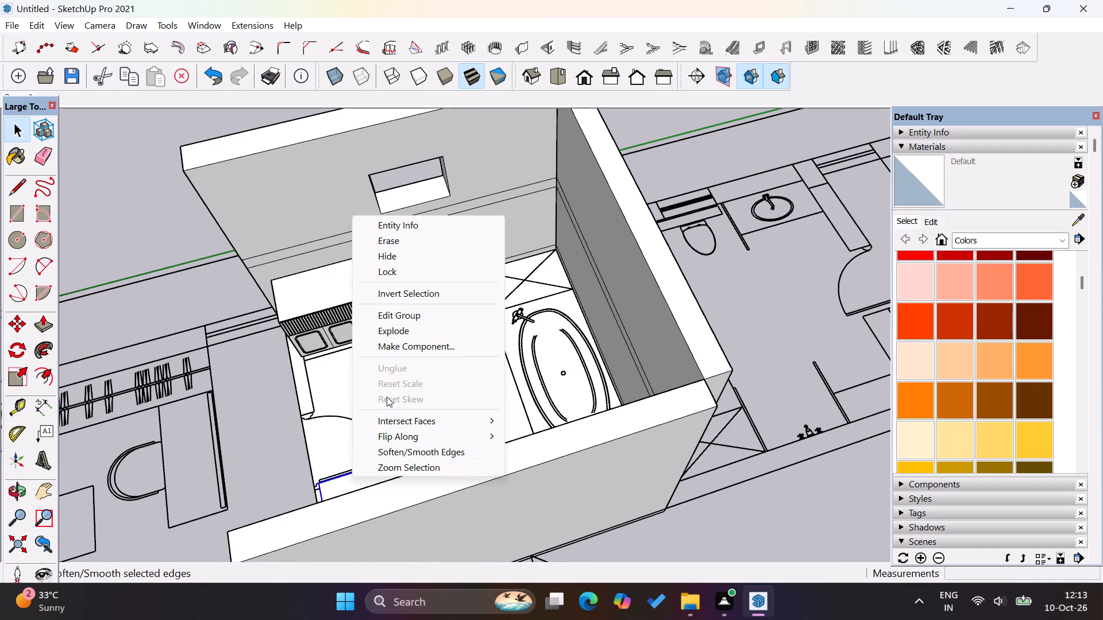
{"action": "left_click", "coordinate": [406, 261]}
{"action": "left_click", "coordinate": [419, 537]}
{"action": "right_click", "coordinate": [422, 533]}
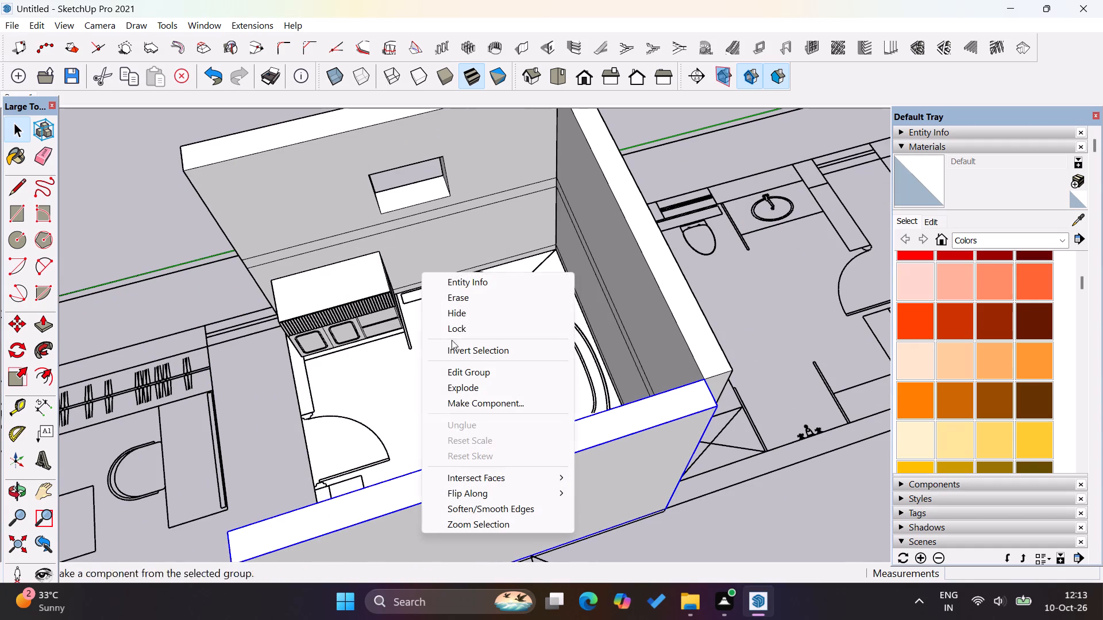
{"action": "left_click", "coordinate": [458, 310]}
Open the lower cabinet group, Push/Pull the upper drawer panel inward by 1'8" to form an open niche, and exit the group.
{"action": "scroll", "coordinate": [375, 315], "scroll_direction": "up", "scroll_amount": 4}
{"action": "scroll", "coordinate": [369, 371], "scroll_direction": "up", "scroll_amount": 1}
{"action": "middle_click_drag", "start_coordinate": [369, 368], "coordinate": [385, 212]}
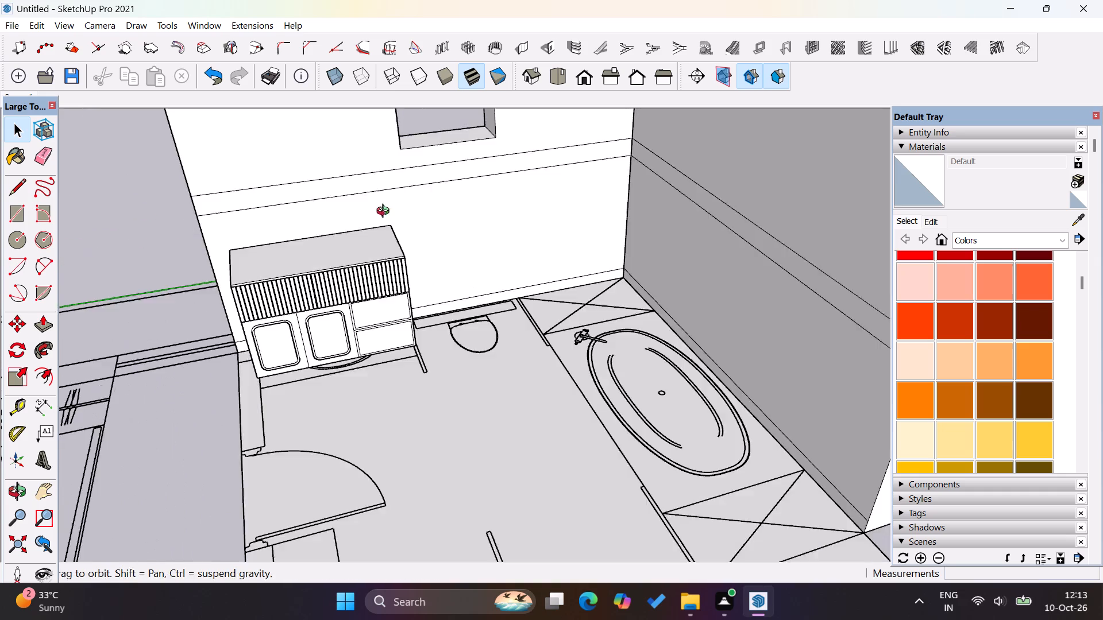
{"action": "middle_click_drag", "start_coordinate": [385, 212], "coordinate": [385, 194]}
{"action": "scroll", "coordinate": [365, 308], "scroll_direction": "up", "scroll_amount": 14}
{"action": "middle_click_drag", "start_coordinate": [496, 330], "coordinate": [339, 373]}
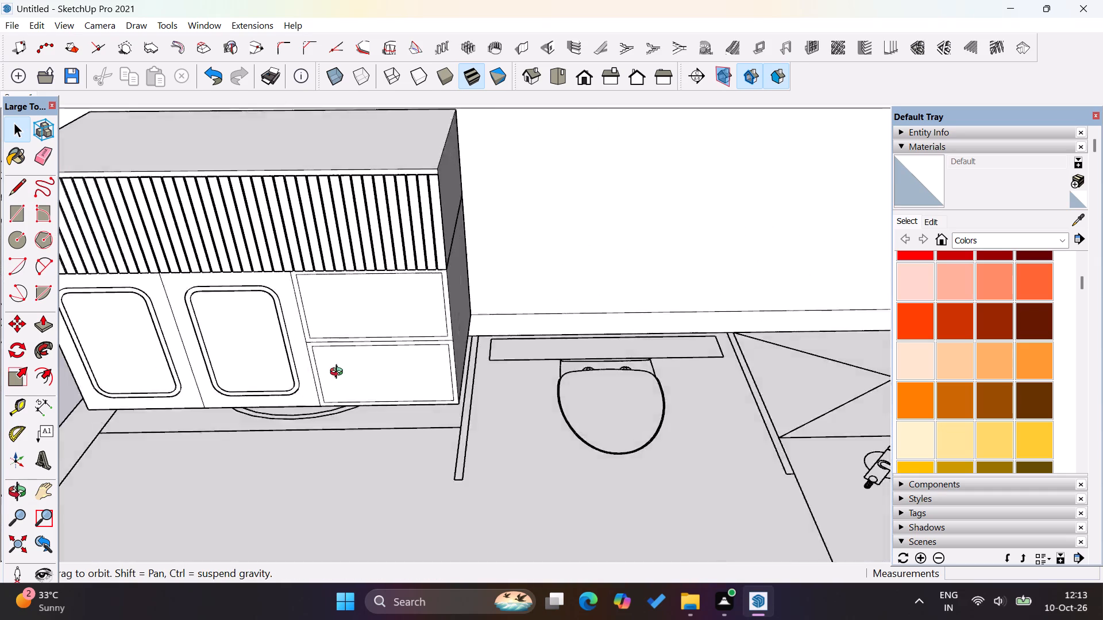
{"action": "middle_click_drag", "start_coordinate": [339, 373], "coordinate": [276, 391]}
{"action": "scroll", "coordinate": [368, 293], "scroll_direction": "up", "scroll_amount": 5}
{"action": "double_click", "coordinate": [365, 276]}
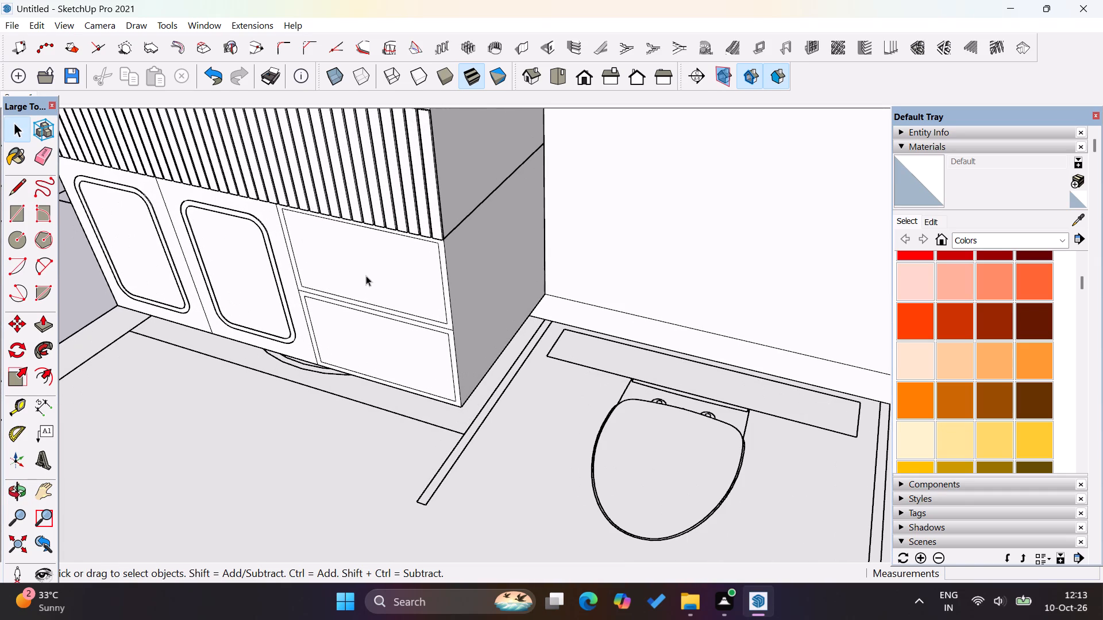
{"action": "left_click", "coordinate": [39, 323]}
{"action": "left_click", "coordinate": [344, 269]}
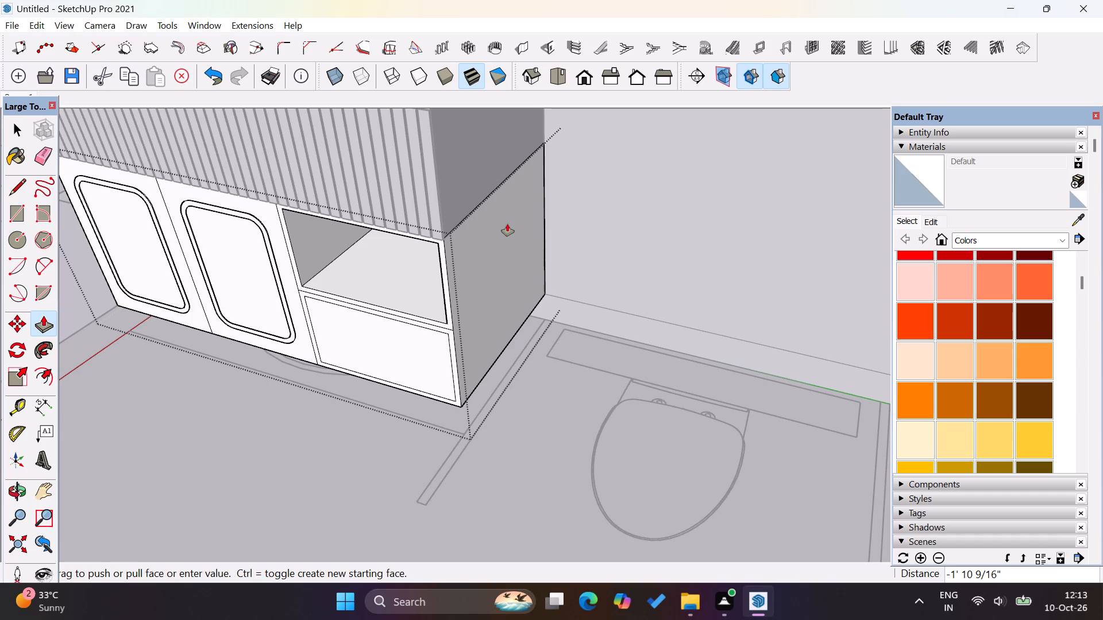
{"action": "type", "text": "1'8"}
{"action": "key", "text": "Return"}
{"action": "middle_click_drag", "start_coordinate": [420, 375], "coordinate": [539, 243]}
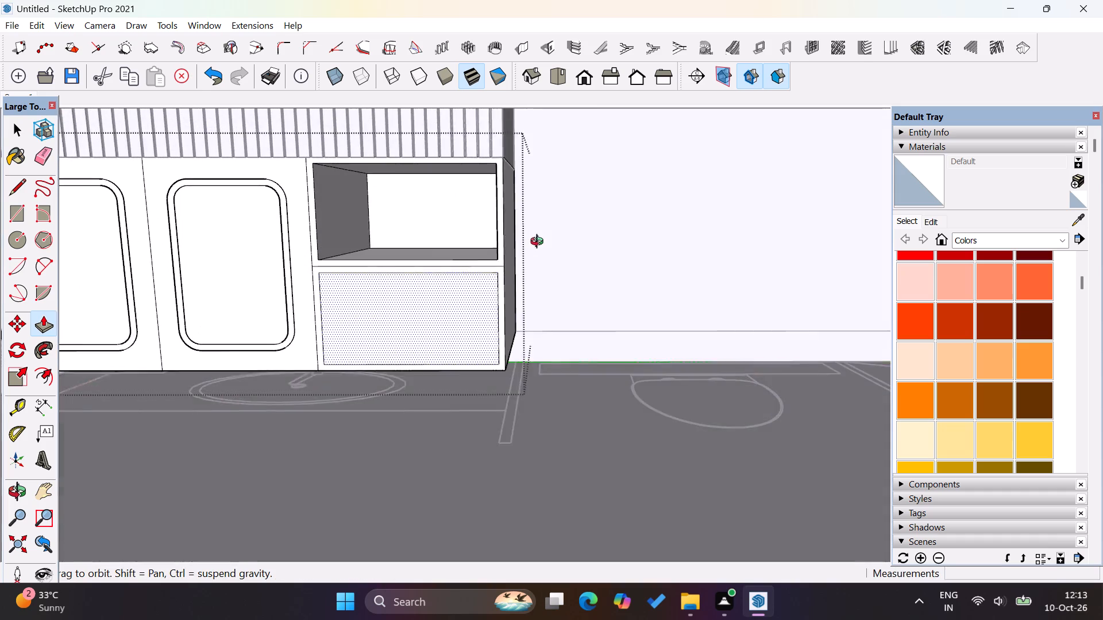
{"action": "middle_click_drag", "start_coordinate": [539, 243], "coordinate": [540, 250]}
{"action": "left_click", "coordinate": [10, 130]}
{"action": "left_click", "coordinate": [493, 275]}
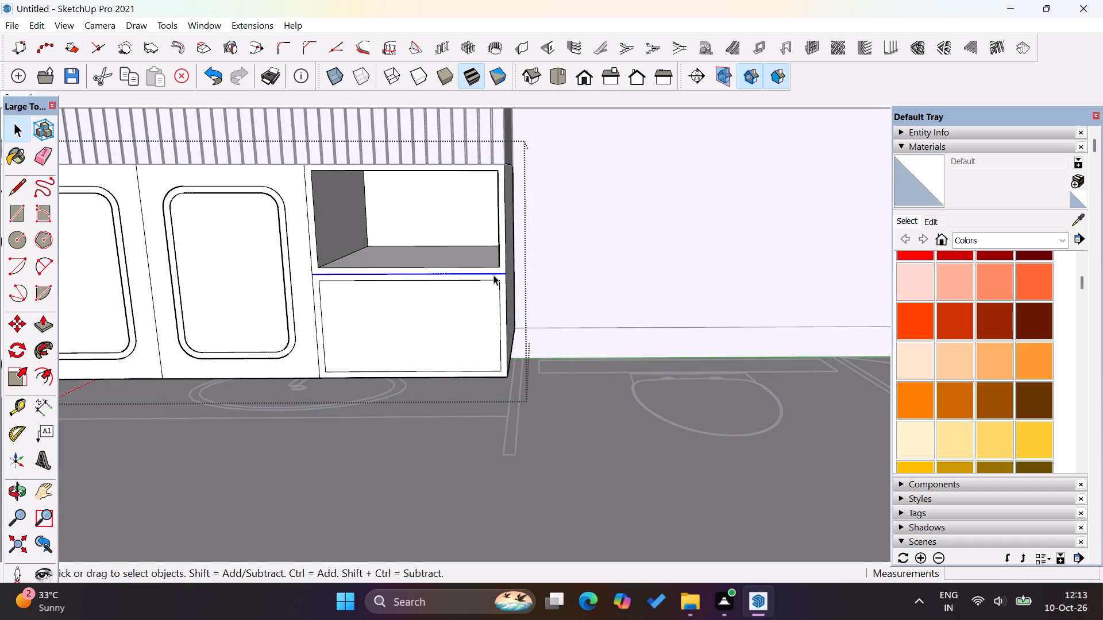
{"action": "left_click", "coordinate": [501, 261]}
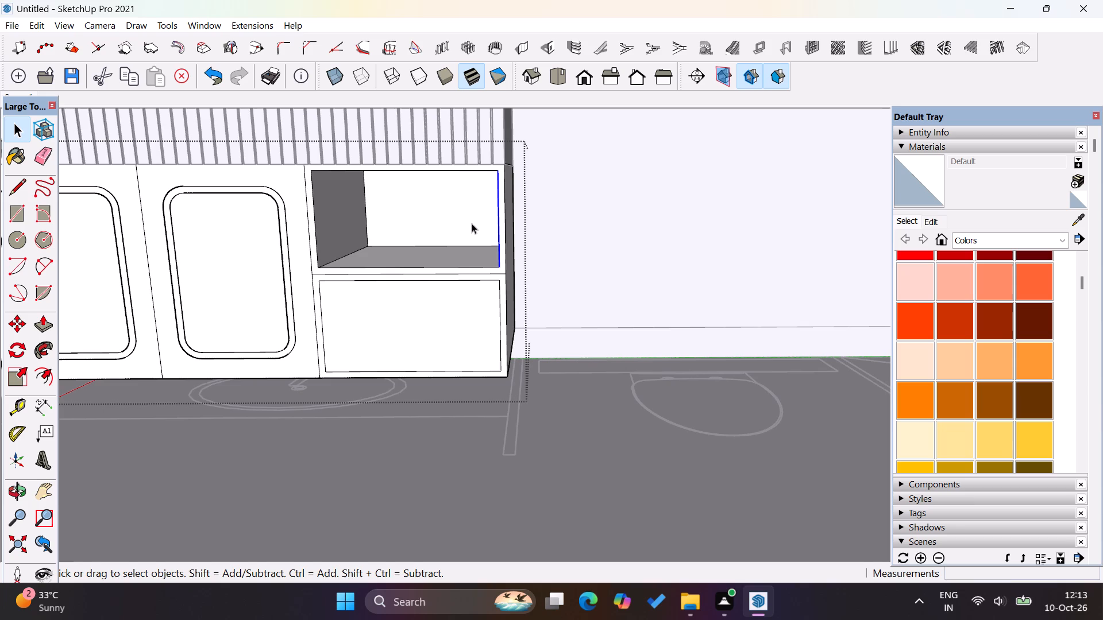
{"action": "left_click", "coordinate": [574, 405]}
{"action": "double_click", "coordinate": [436, 232]}
{"action": "left_click", "coordinate": [436, 232]}
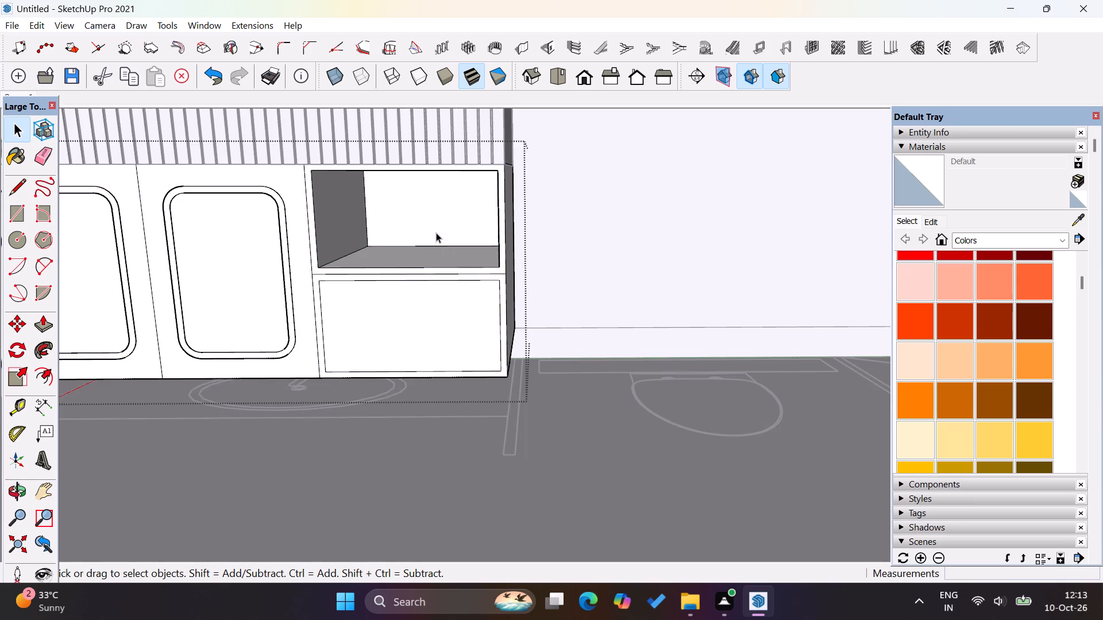
{"action": "middle_click_drag", "start_coordinate": [645, 385], "coordinate": [559, 418]}
{"action": "left_click", "coordinate": [566, 426]}
Examine the washbasin unit's niche, fluted band and doors up close and from several angles within the room.
{"action": "scroll", "coordinate": [605, 400], "scroll_direction": "down", "scroll_amount": 17}
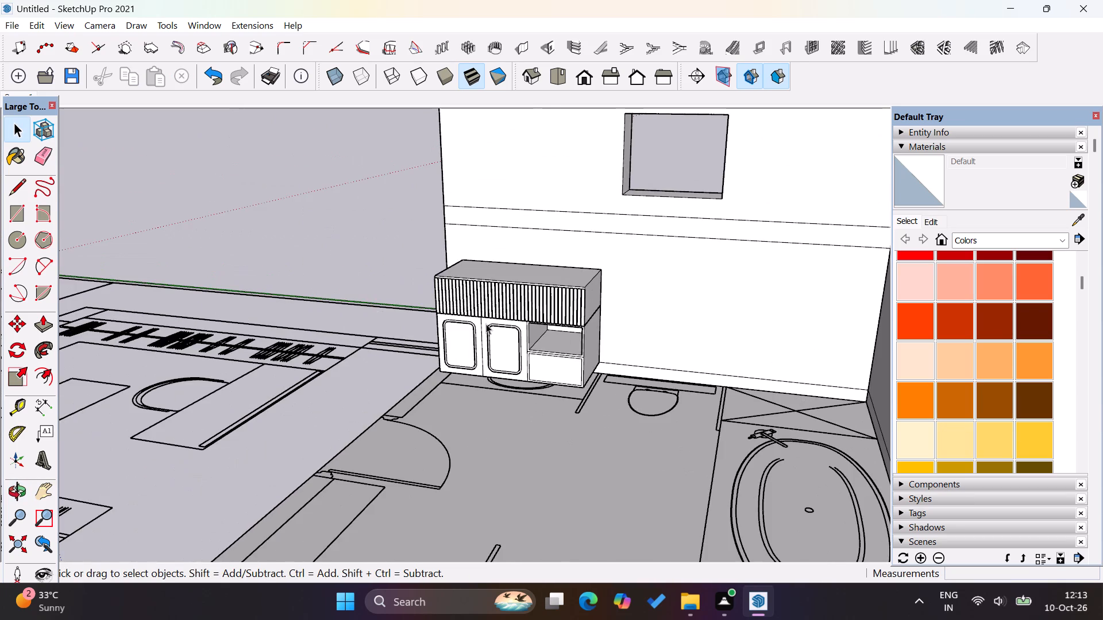
{"action": "middle_click_drag", "start_coordinate": [501, 334], "coordinate": [585, 528]}
{"action": "scroll", "coordinate": [445, 334], "scroll_direction": "up", "scroll_amount": 4}
{"action": "middle_click_drag", "start_coordinate": [460, 391], "coordinate": [747, 316]}
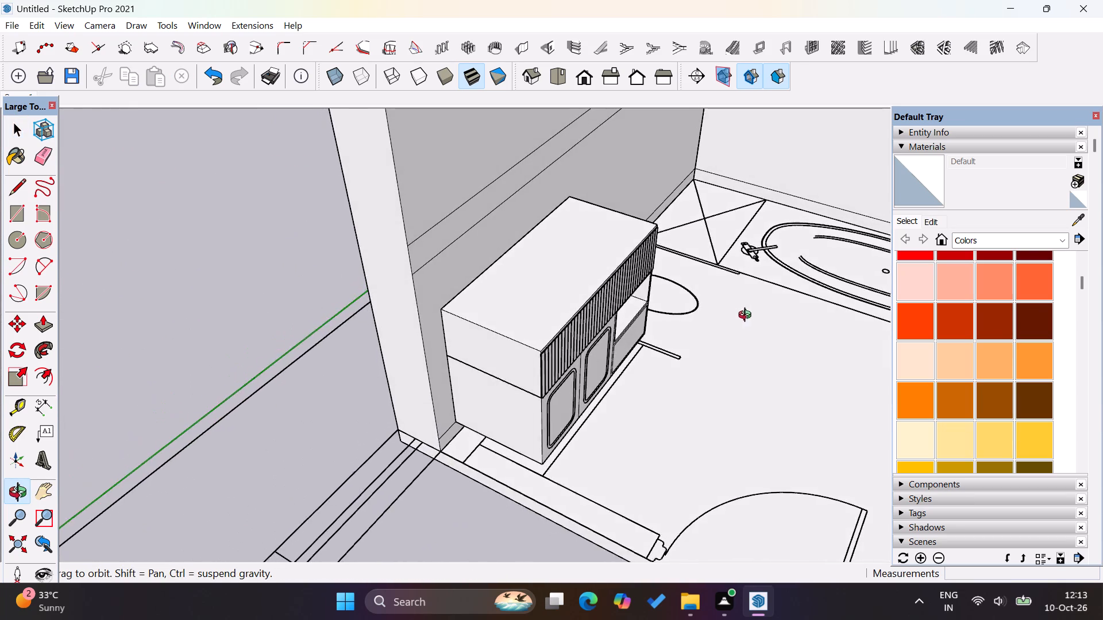
{"action": "middle_click_drag", "start_coordinate": [747, 316], "coordinate": [480, 323]}
{"action": "scroll", "coordinate": [535, 274], "scroll_direction": "down", "scroll_amount": 9}
{"action": "middle_click_drag", "start_coordinate": [552, 392], "coordinate": [544, 219]}
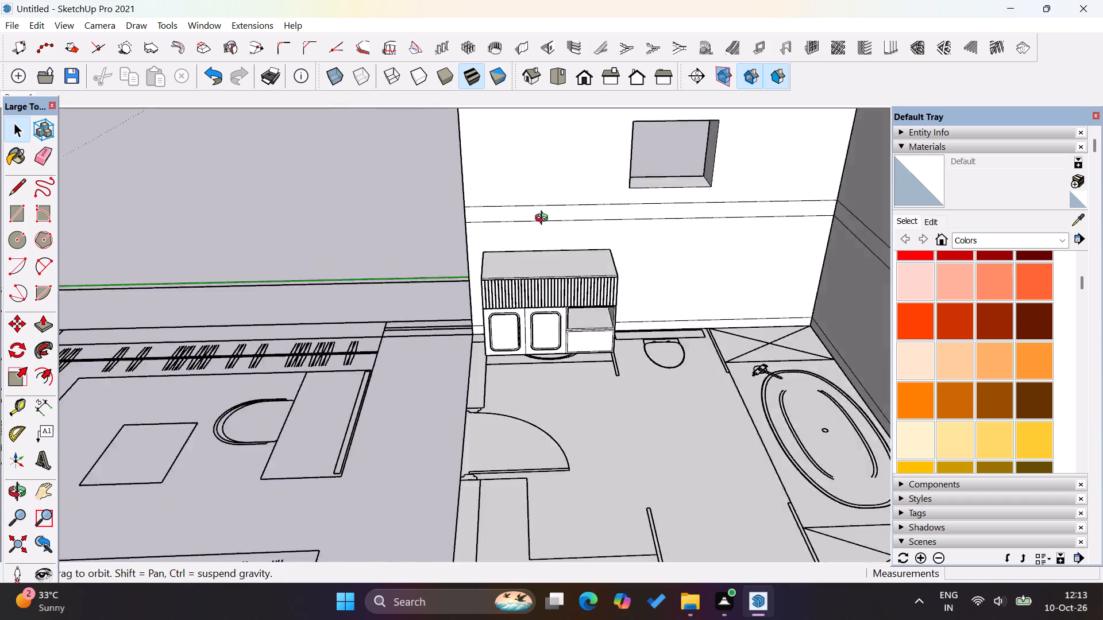
{"action": "middle_click_drag", "start_coordinate": [544, 219], "coordinate": [541, 236]}
{"action": "middle_click", "coordinate": [537, 242]}
{"action": "scroll", "coordinate": [591, 304], "scroll_direction": "up", "scroll_amount": 18}
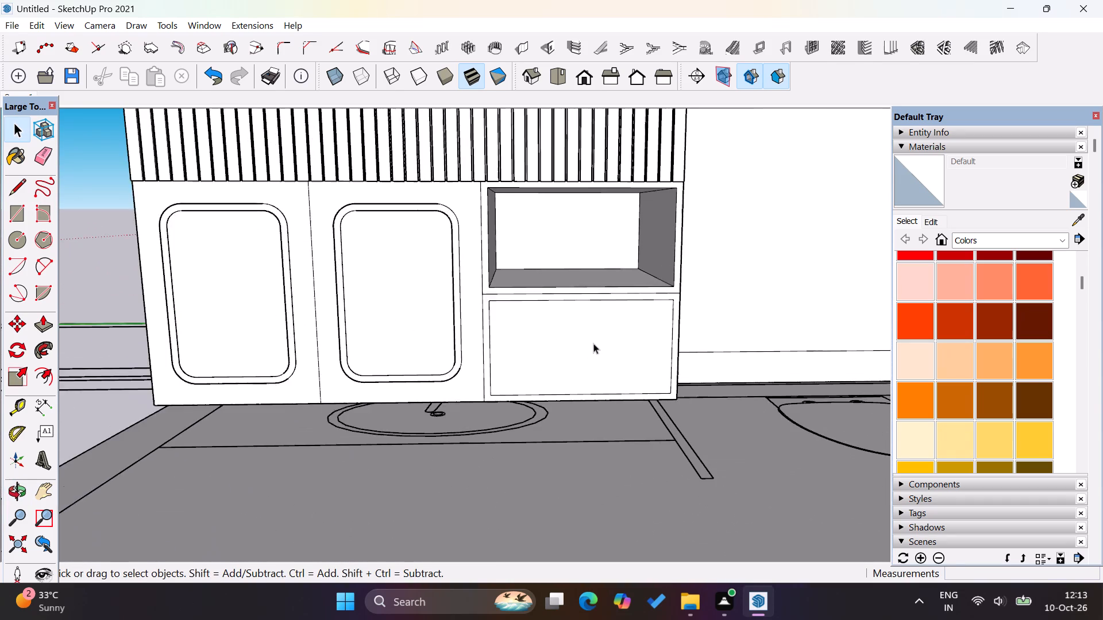
{"action": "scroll", "coordinate": [526, 337], "scroll_direction": "down", "scroll_amount": 4}
{"action": "scroll", "coordinate": [519, 325], "scroll_direction": "up", "scroll_amount": 8}
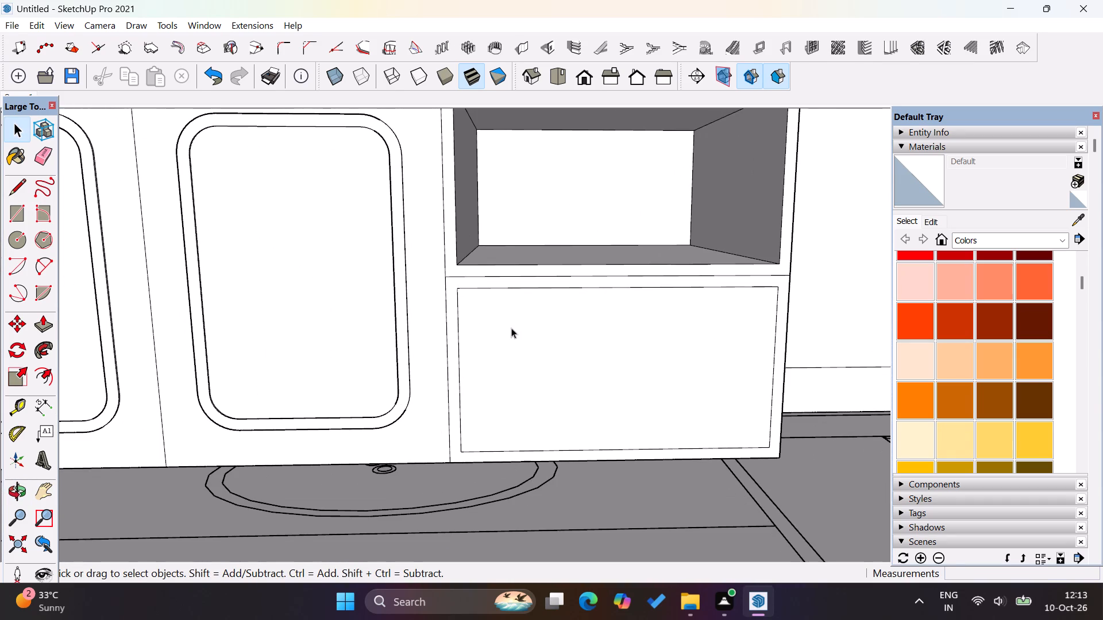
{"action": "scroll", "coordinate": [443, 429], "scroll_direction": "down", "scroll_amount": 5}
{"action": "scroll", "coordinate": [591, 369], "scroll_direction": "down", "scroll_amount": 11}
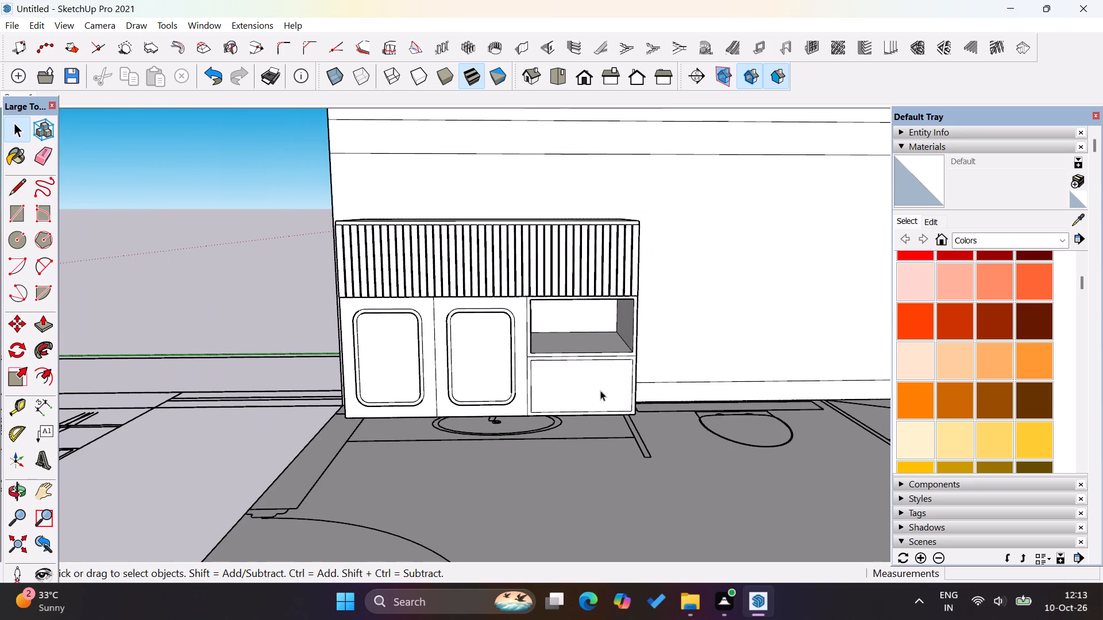
{"action": "scroll", "coordinate": [605, 394], "scroll_direction": "down", "scroll_amount": 10}
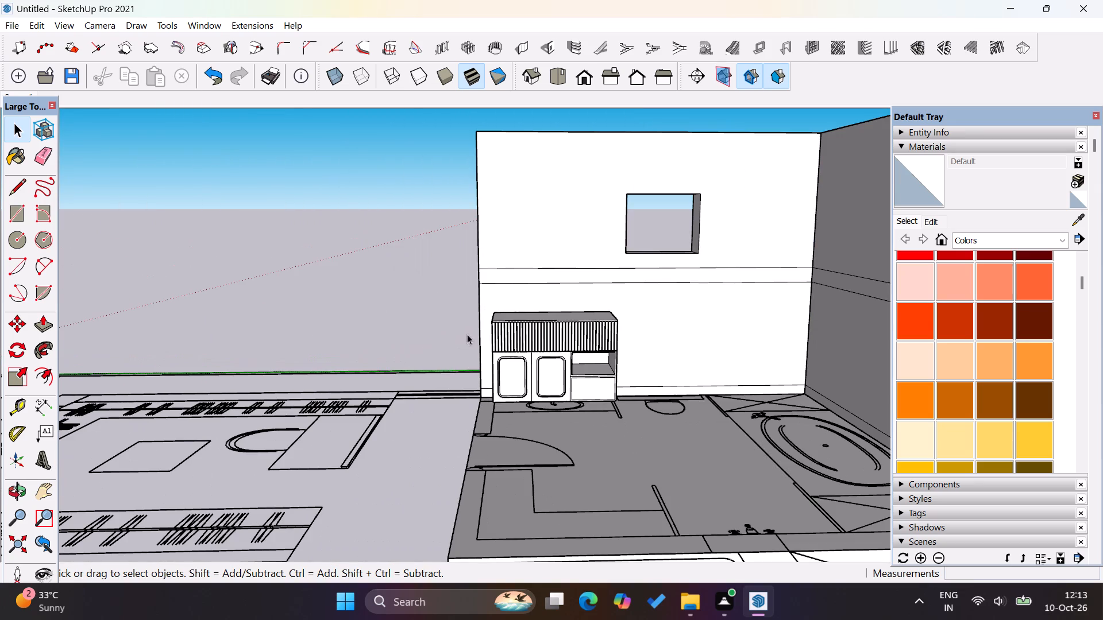
{"action": "scroll", "coordinate": [660, 274], "scroll_direction": "up", "scroll_amount": 4}
{"action": "scroll", "coordinate": [229, 333], "scroll_direction": "down", "scroll_amount": 5}
{"action": "scroll", "coordinate": [405, 353], "scroll_direction": "down", "scroll_amount": 2}
{"action": "middle_click_drag", "start_coordinate": [365, 360], "coordinate": [393, 362]}
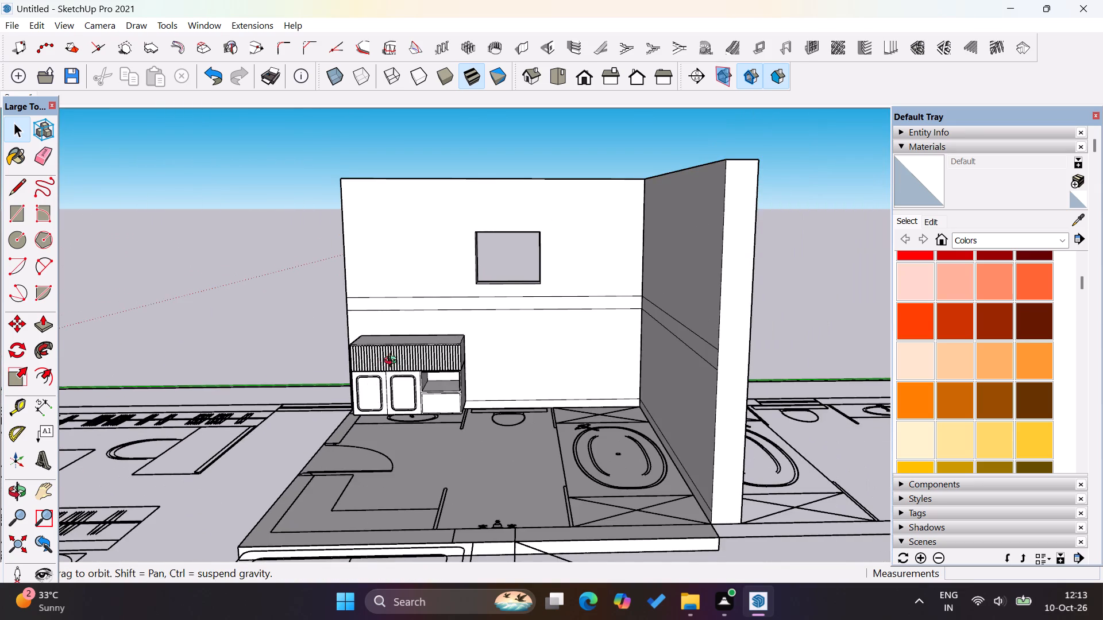
{"action": "middle_click_drag", "start_coordinate": [393, 362], "coordinate": [541, 414]}
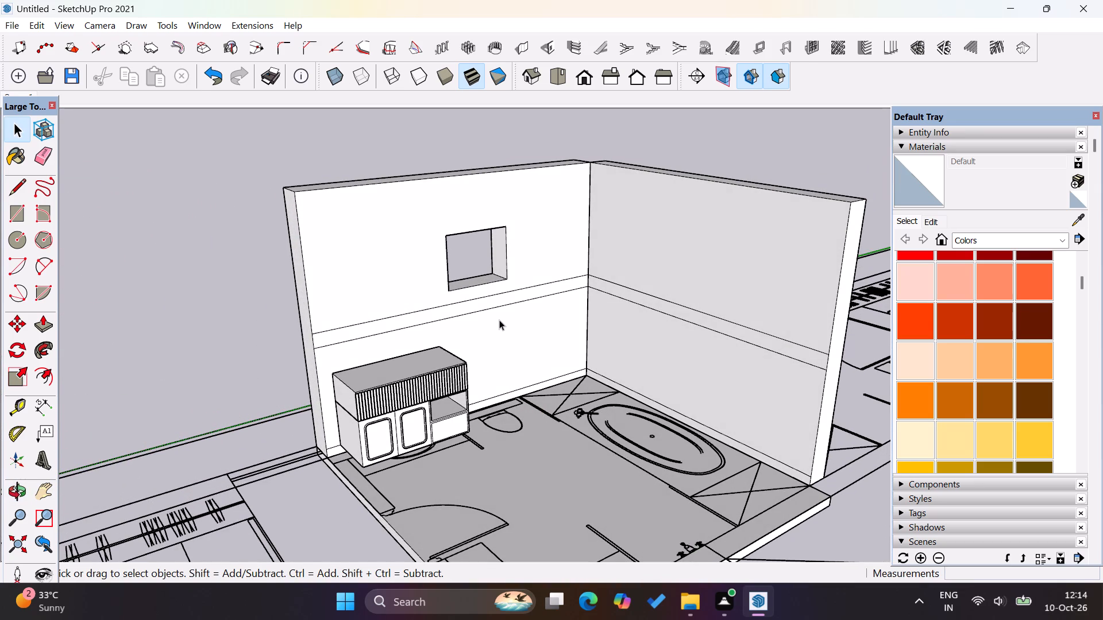
Open the window wall's group and Push/Pull the top face of the window opening upward by 1'6".
{"action": "scroll", "coordinate": [473, 236], "scroll_direction": "up", "scroll_amount": 4}
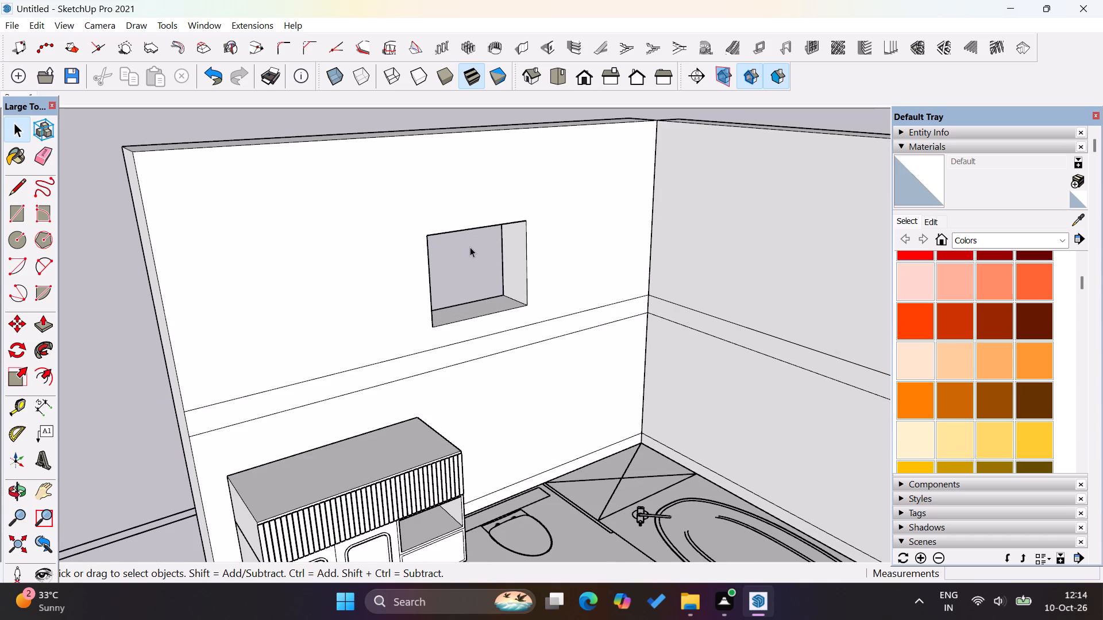
{"action": "scroll", "coordinate": [517, 277], "scroll_direction": "up", "scroll_amount": 4}
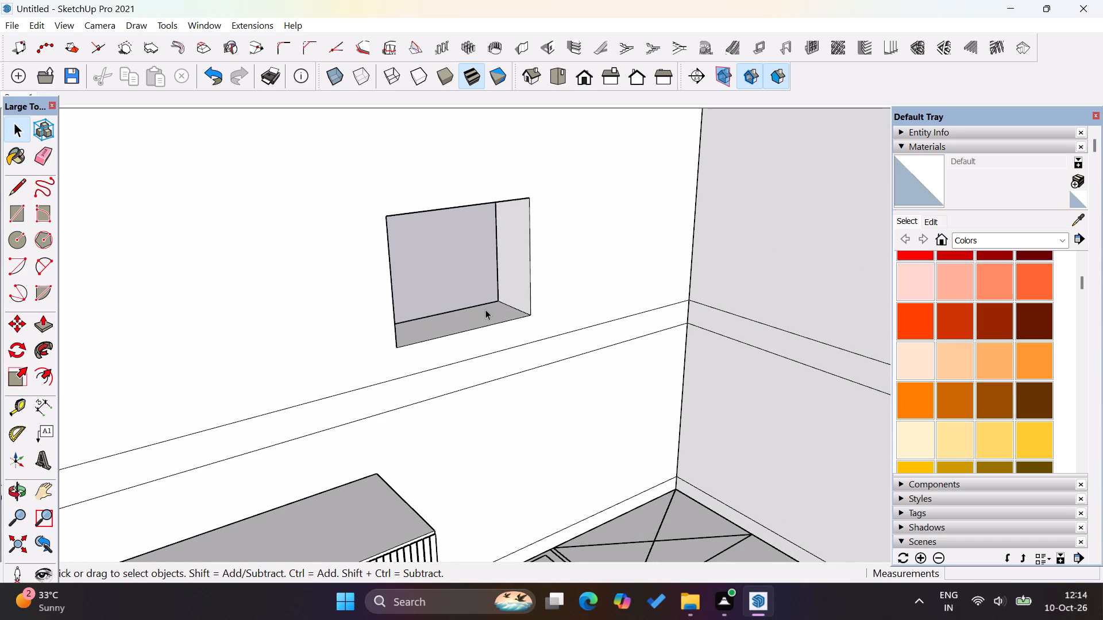
{"action": "double_click", "coordinate": [485, 309]}
{"action": "middle_click_drag", "start_coordinate": [496, 285], "coordinate": [487, 176]}
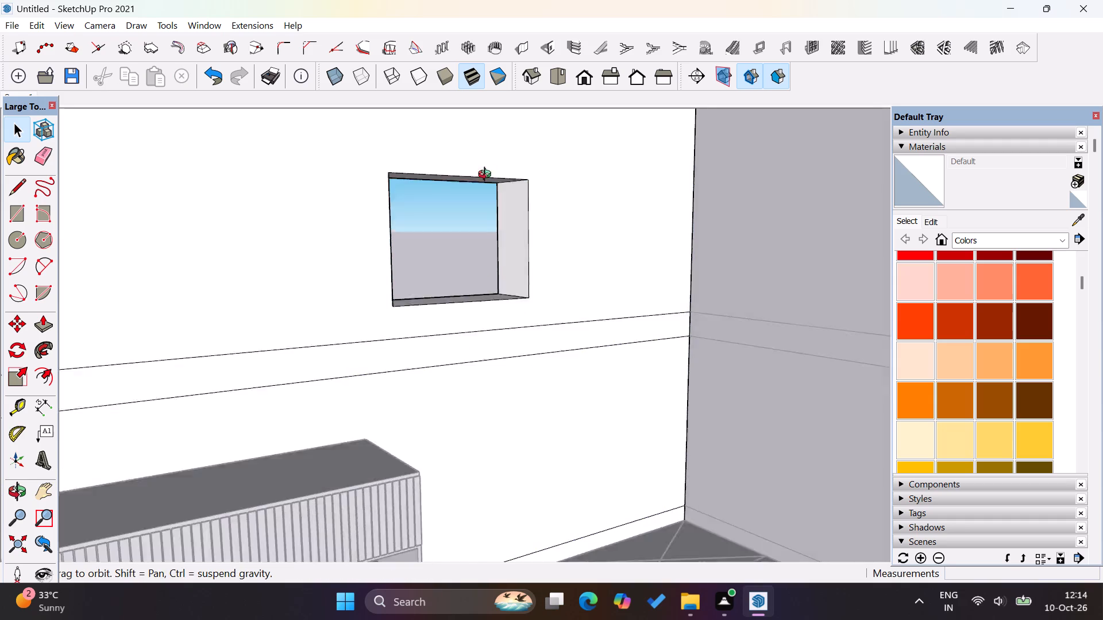
{"action": "middle_click_drag", "start_coordinate": [487, 176], "coordinate": [492, 130]}
{"action": "left_click", "coordinate": [53, 325]}
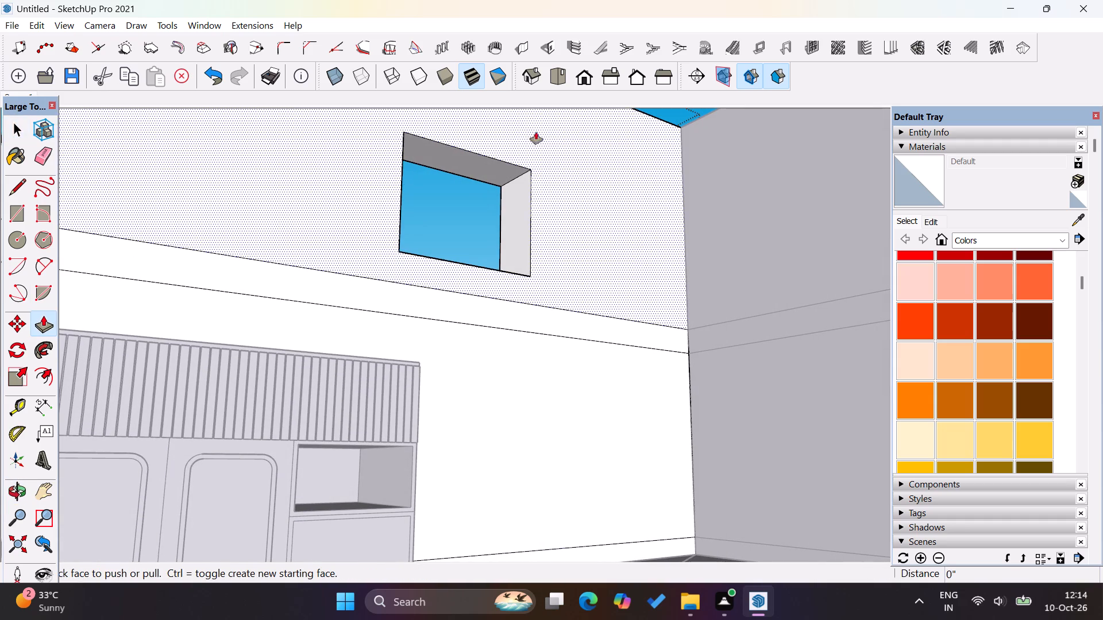
{"action": "left_click", "coordinate": [485, 170]}
{"action": "type", "text": "1'"}
{"action": "key", "text": "6"}
{"action": "key", "text": "Return"}
Push/Pull the window opening's sill face upward by 2' and exit the wall group.
{"action": "middle_click_drag", "start_coordinate": [519, 253], "coordinate": [504, 408]}
{"action": "middle_click_drag", "start_coordinate": [502, 413], "coordinate": [496, 431]}
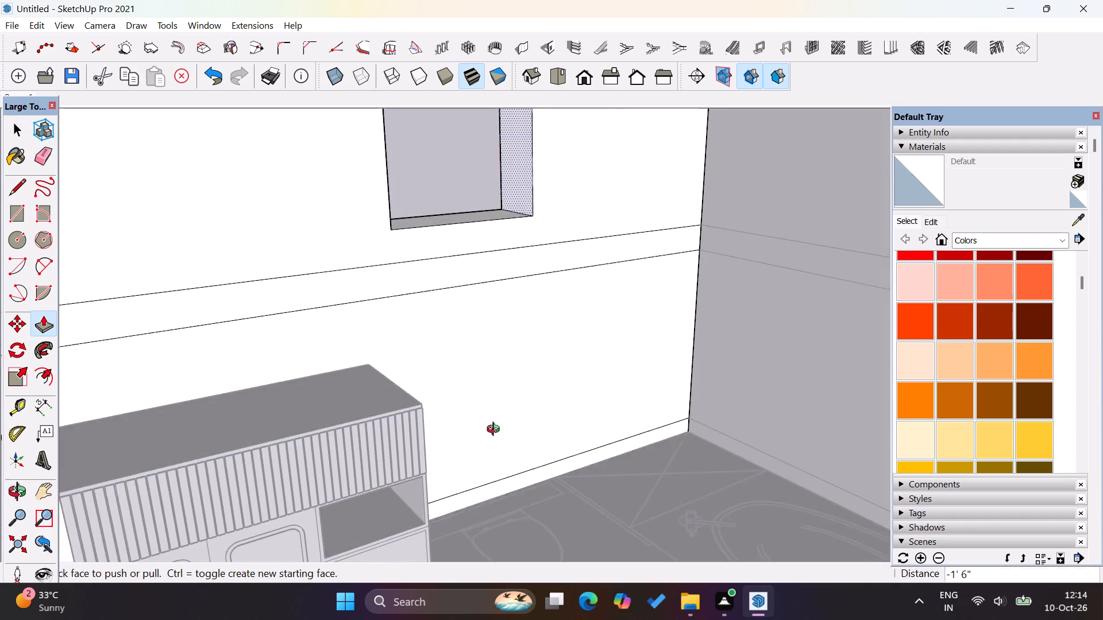
{"action": "middle_click_drag", "start_coordinate": [496, 431], "coordinate": [495, 432]}
{"action": "left_click", "coordinate": [478, 205]}
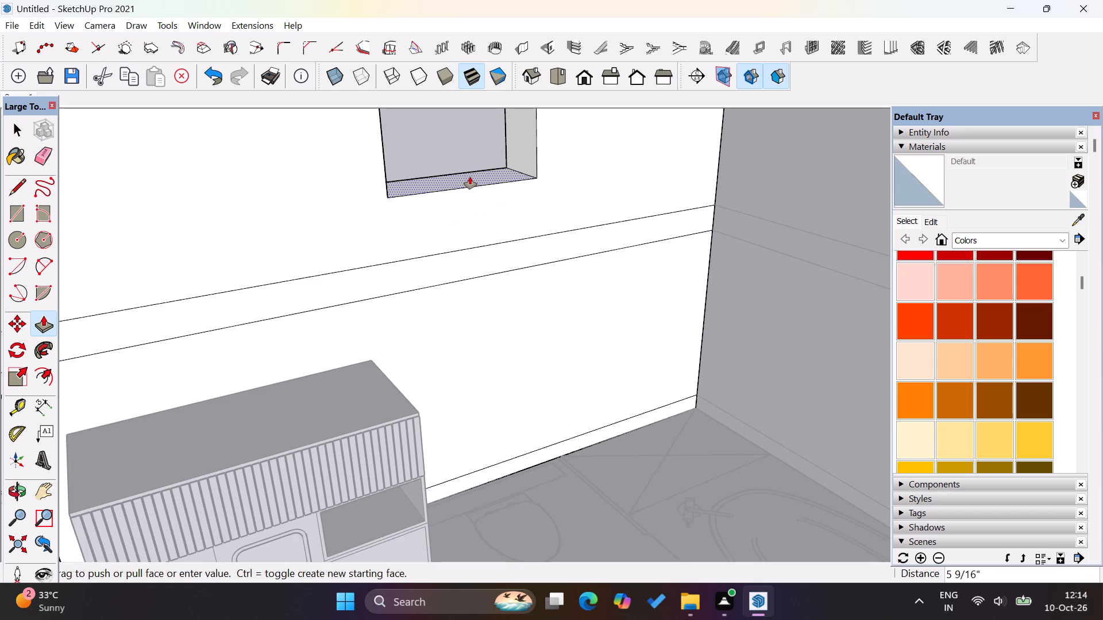
{"action": "key", "text": "2"}
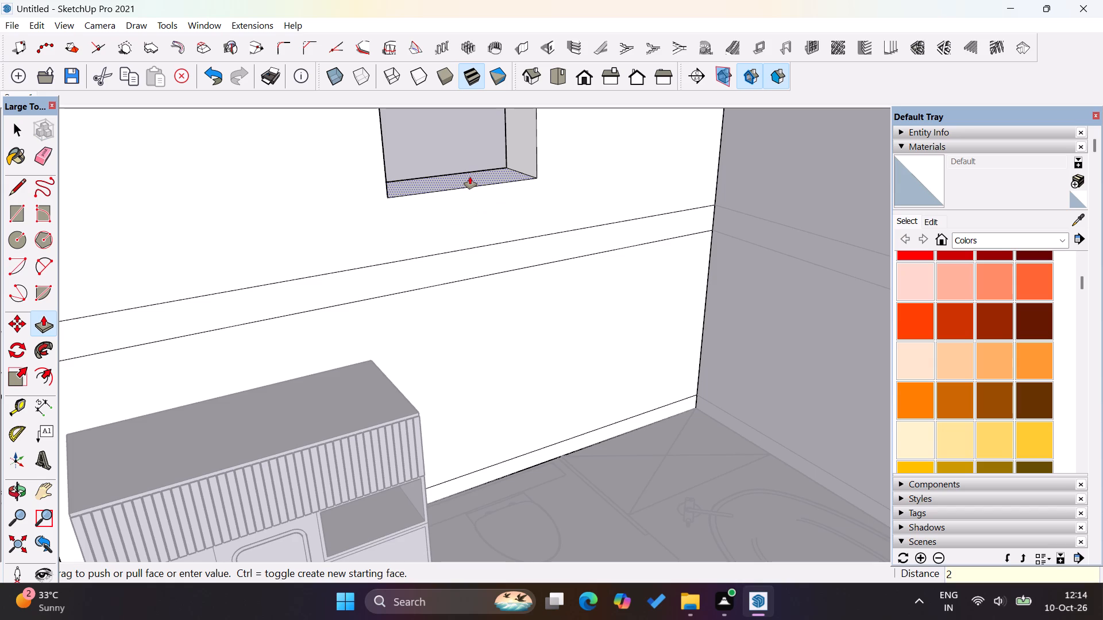
{"action": "key", "text": "apostrophe"}
{"action": "key", "text": "Return"}
{"action": "scroll", "coordinate": [550, 385], "scroll_direction": "down", "scroll_amount": 10}
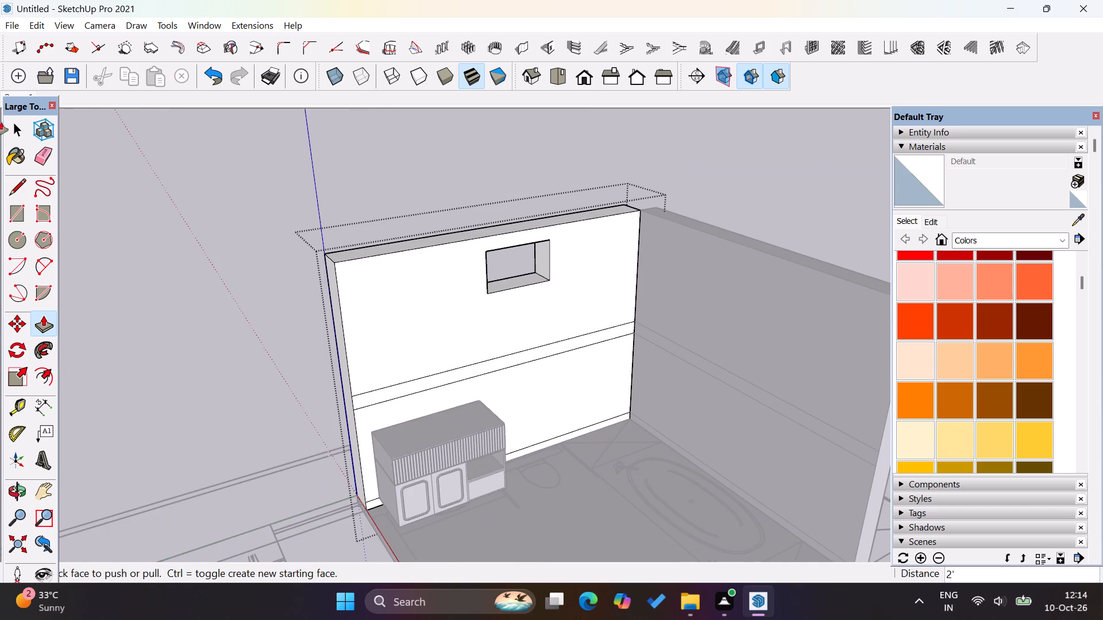
{"action": "left_click", "coordinate": [9, 131]}
{"action": "left_click", "coordinate": [94, 145]}
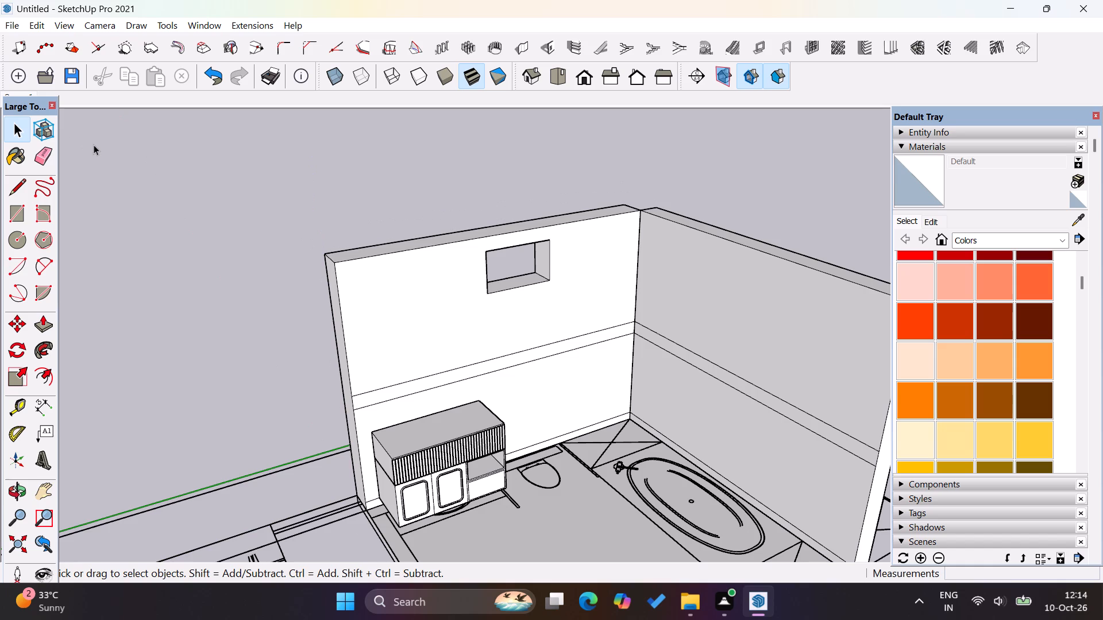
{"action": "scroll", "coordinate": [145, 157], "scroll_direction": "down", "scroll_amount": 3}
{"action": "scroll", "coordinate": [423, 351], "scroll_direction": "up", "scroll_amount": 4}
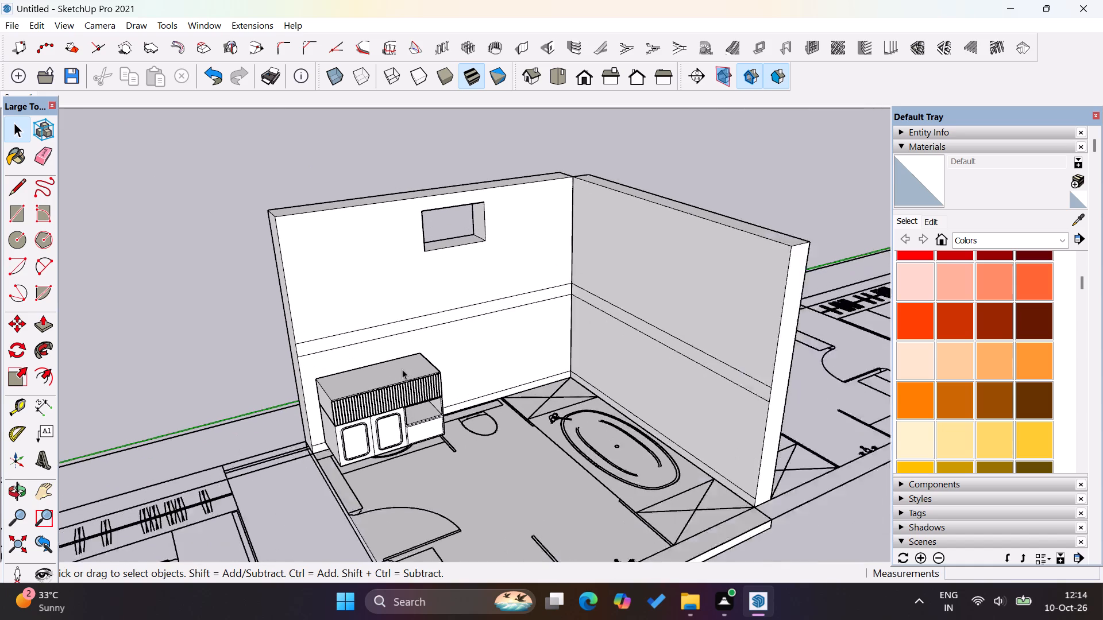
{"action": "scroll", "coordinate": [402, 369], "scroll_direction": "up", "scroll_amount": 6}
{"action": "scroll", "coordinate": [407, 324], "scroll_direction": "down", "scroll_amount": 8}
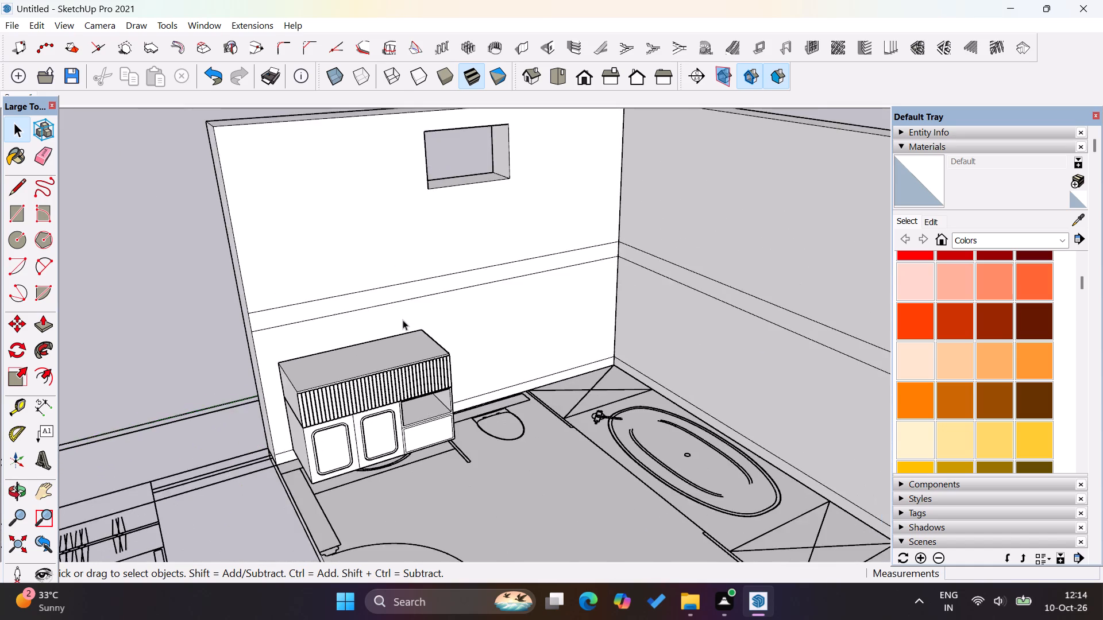
Examine the bathroom's washbasin unit, window wall and bathtub area from several angles inside and outside the room.
{"action": "scroll", "coordinate": [403, 320], "scroll_direction": "down", "scroll_amount": 2}
{"action": "middle_click_drag", "start_coordinate": [545, 309], "coordinate": [728, 423]}
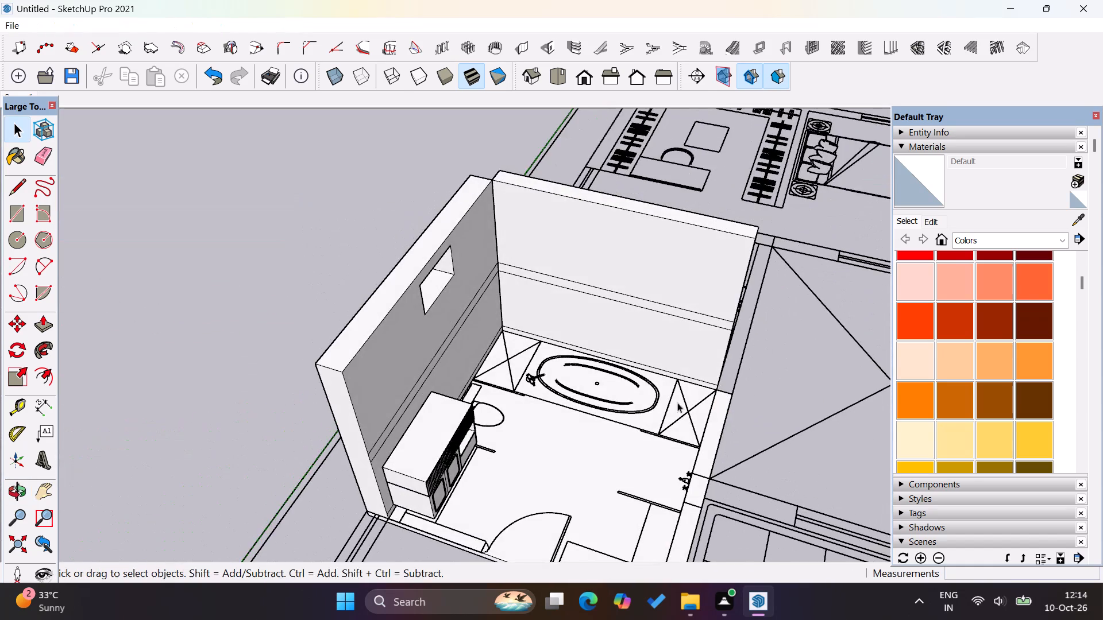
{"action": "scroll", "coordinate": [454, 433], "scroll_direction": "up", "scroll_amount": 9}
{"action": "middle_click_drag", "start_coordinate": [652, 365], "coordinate": [423, 386]}
{"action": "scroll", "coordinate": [372, 310], "scroll_direction": "down", "scroll_amount": 5}
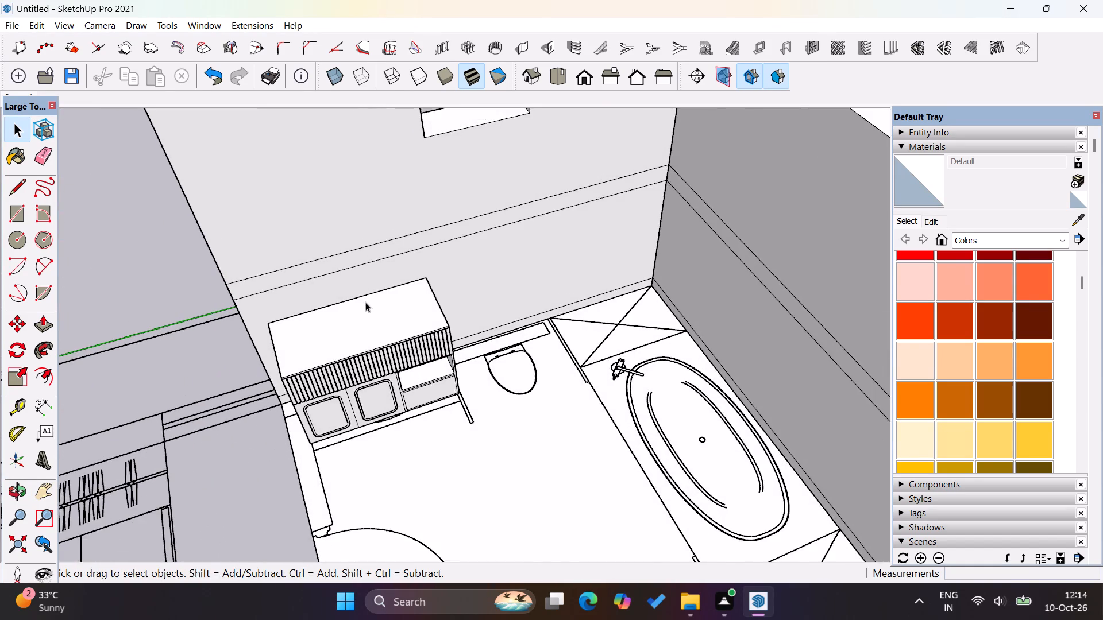
{"action": "scroll", "coordinate": [365, 302], "scroll_direction": "down", "scroll_amount": 6}
{"action": "scroll", "coordinate": [394, 391], "scroll_direction": "up", "scroll_amount": 14}
{"action": "middle_click_drag", "start_coordinate": [383, 348], "coordinate": [378, 268]}
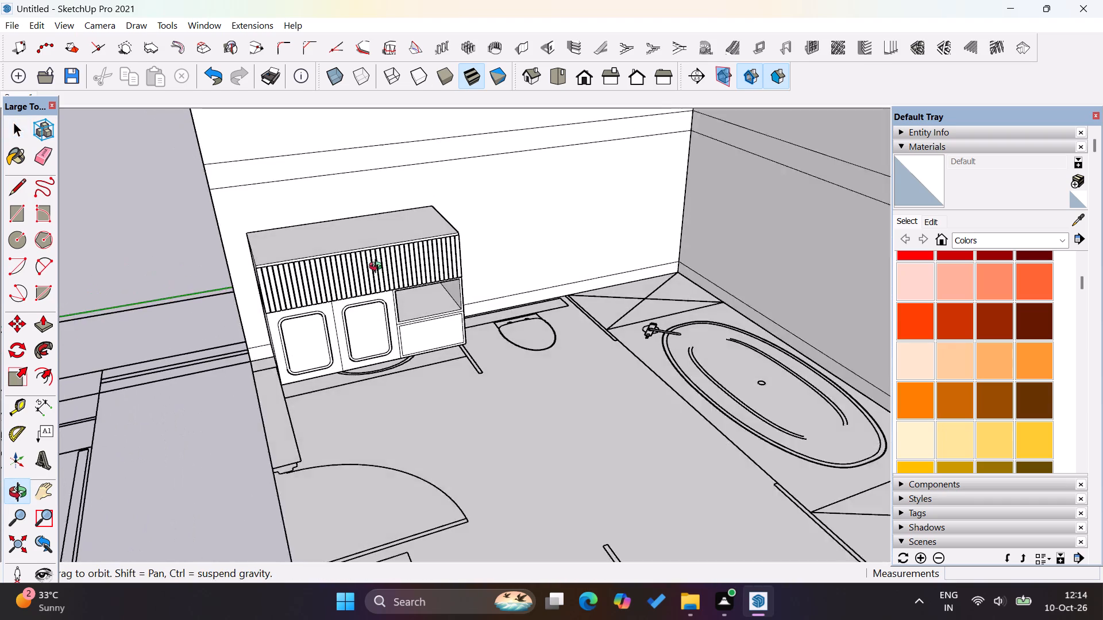
{"action": "middle_click_drag", "start_coordinate": [378, 268], "coordinate": [370, 274]}
{"action": "scroll", "coordinate": [362, 319], "scroll_direction": "up", "scroll_amount": 5}
{"action": "scroll", "coordinate": [326, 311], "scroll_direction": "down", "scroll_amount": 19}
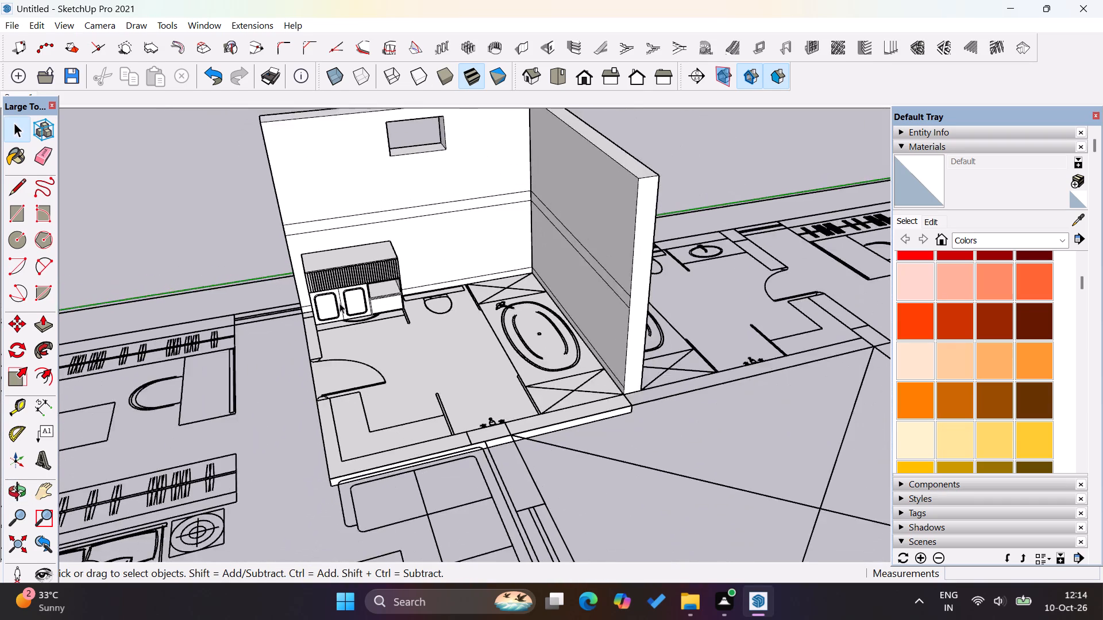
{"action": "scroll", "coordinate": [375, 412], "scroll_direction": "up", "scroll_amount": 5}
{"action": "middle_click_drag", "start_coordinate": [568, 302], "coordinate": [357, 401]}
{"action": "scroll", "coordinate": [416, 189], "scroll_direction": "up", "scroll_amount": 5}
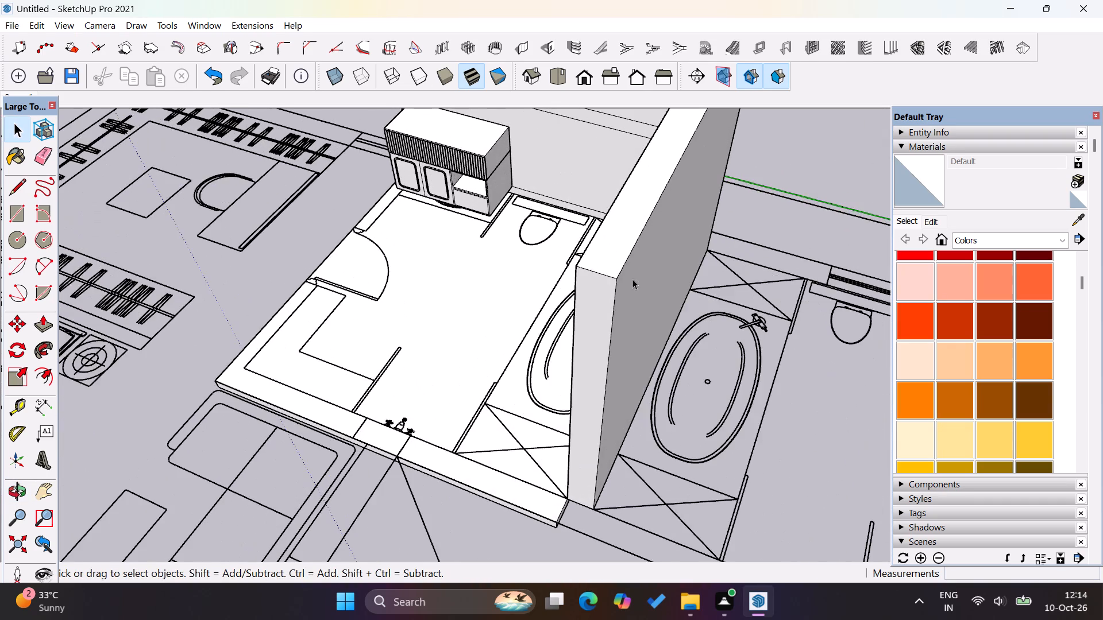
{"action": "middle_click_drag", "start_coordinate": [604, 348], "coordinate": [369, 372]}
{"action": "scroll", "coordinate": [369, 372], "scroll_direction": "down", "scroll_amount": 17}
{"action": "middle_click_drag", "start_coordinate": [718, 329], "coordinate": [434, 346]}
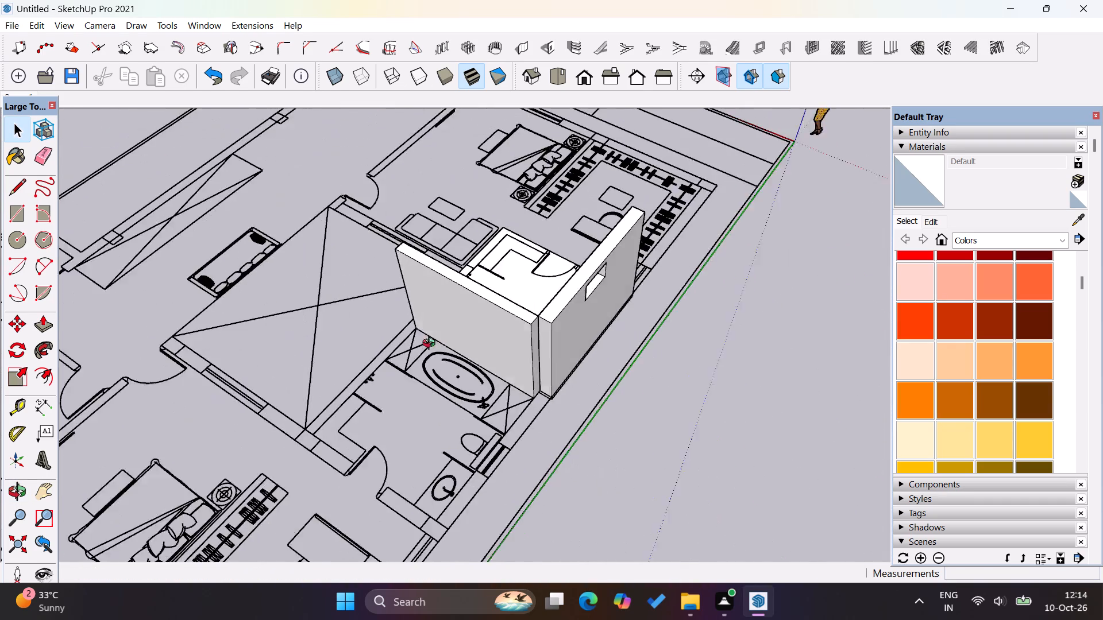
Unhide the last hidden objects so the remaining bathroom walls and tall corner blocks are shown.
{"action": "scroll", "coordinate": [493, 263], "scroll_direction": "up", "scroll_amount": 20}
{"action": "scroll", "coordinate": [493, 263], "scroll_direction": "up", "scroll_amount": 4}
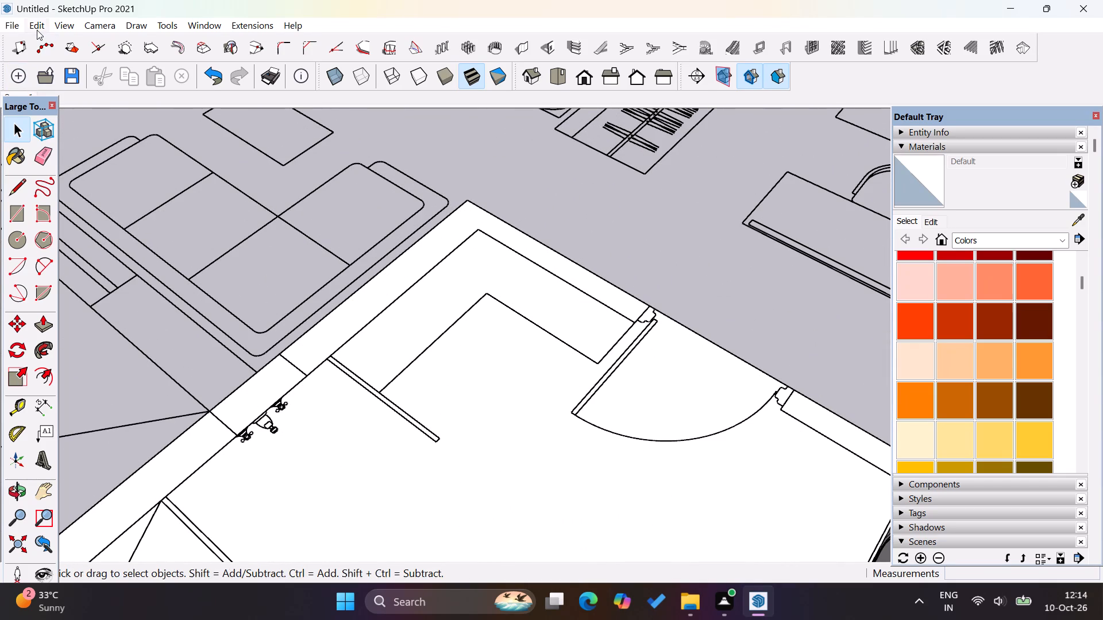
{"action": "left_click", "coordinate": [37, 25]}
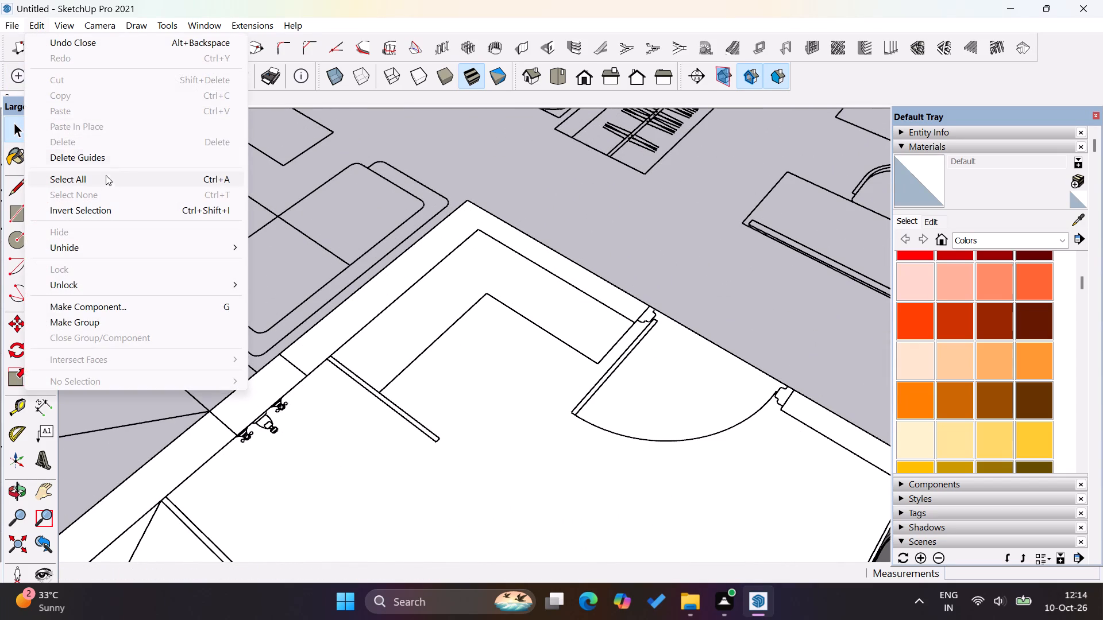
{"action": "left_click", "coordinate": [120, 250]}
{"action": "left_click", "coordinate": [292, 266]}
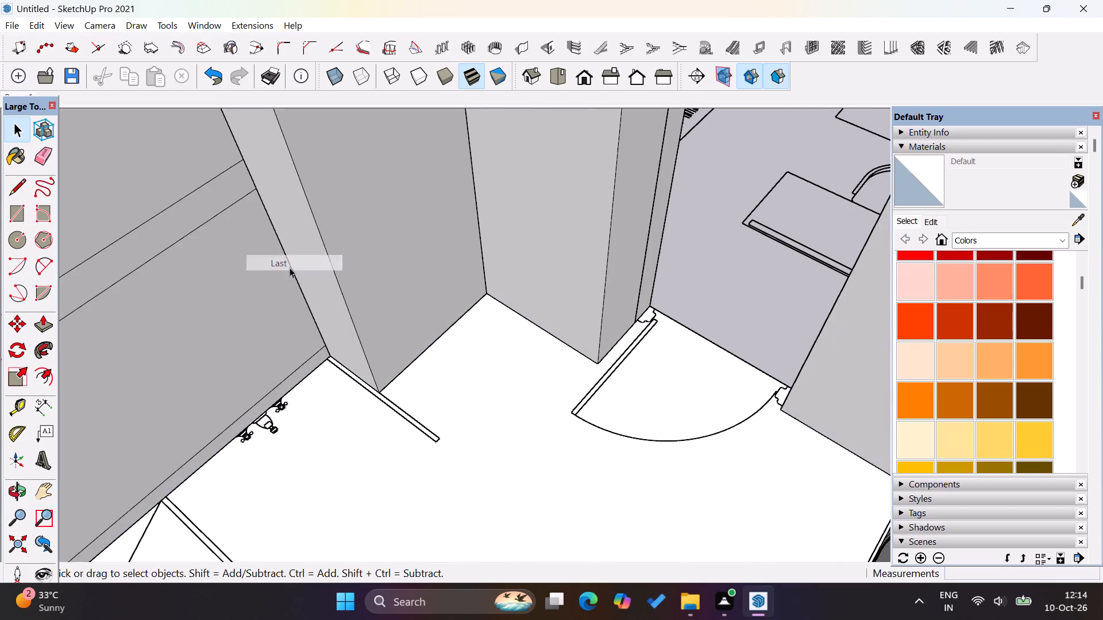
Hide the wall group with the door opening and the wall group with the window opening.
{"action": "scroll", "coordinate": [232, 278], "scroll_direction": "down", "scroll_amount": 17}
{"action": "left_click", "coordinate": [481, 225]}
{"action": "right_click", "coordinate": [481, 225]}
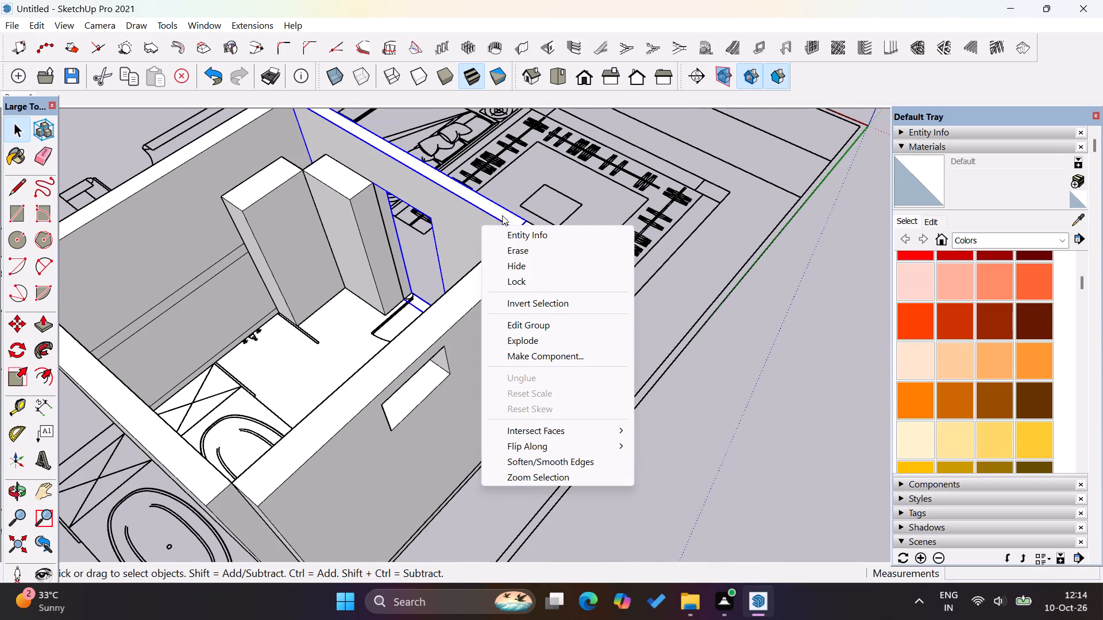
{"action": "left_click", "coordinate": [533, 268]}
{"action": "left_click", "coordinate": [464, 301]}
{"action": "right_click", "coordinate": [465, 301]}
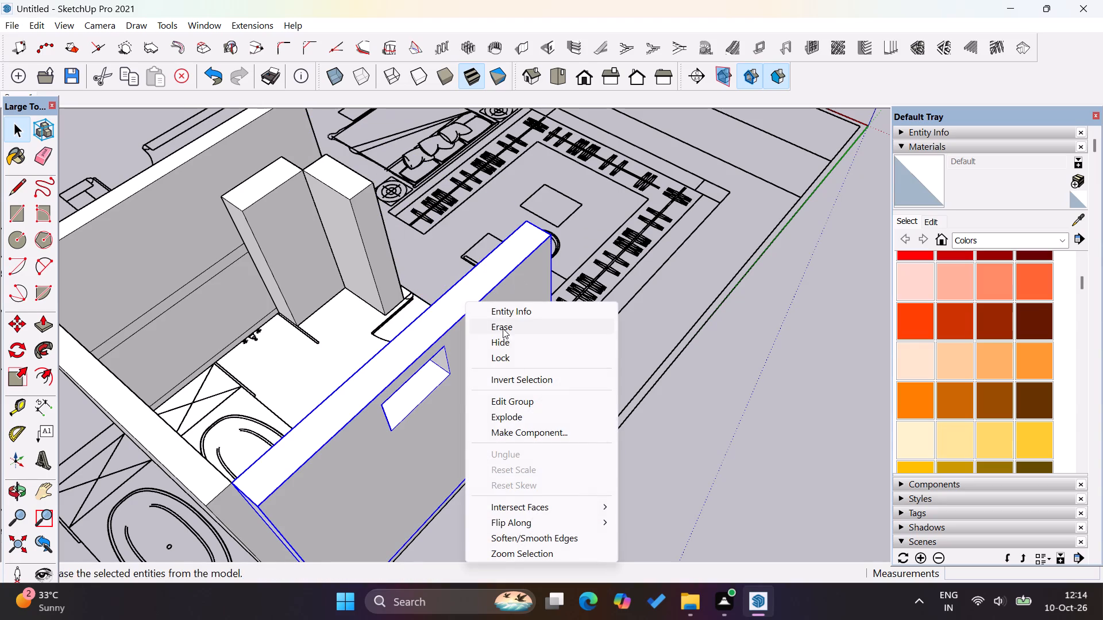
{"action": "left_click", "coordinate": [501, 340]}
Select the washbasin unit's fluted band together with its upper and lower cabinet parts and make them one group.
{"action": "middle_click_drag", "start_coordinate": [394, 315], "coordinate": [873, 338]}
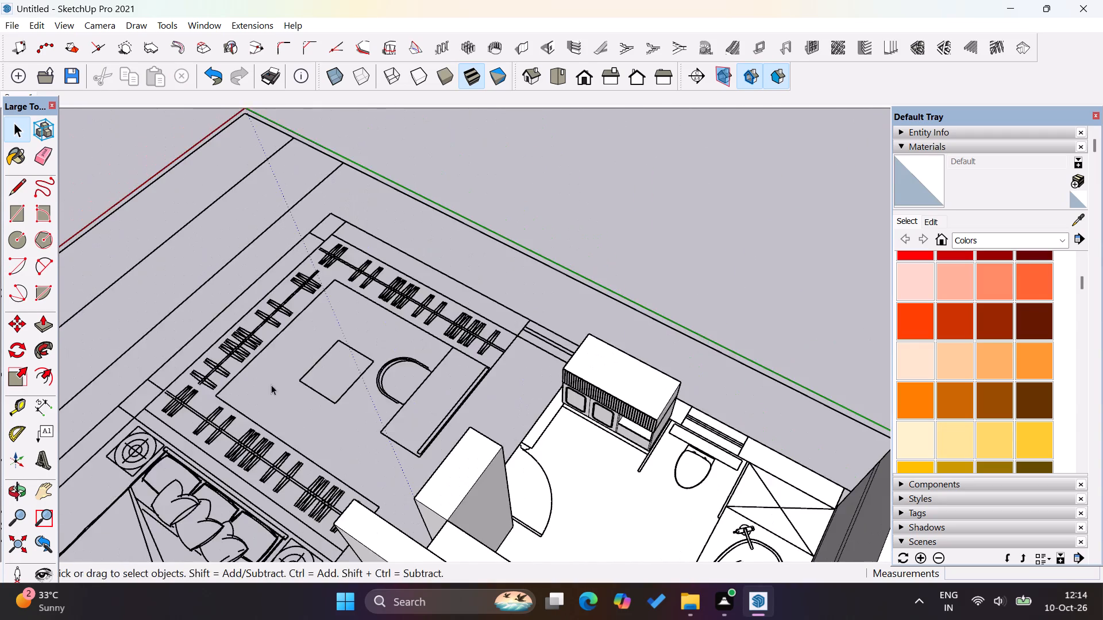
{"action": "middle_click_drag", "start_coordinate": [271, 386], "coordinate": [647, 308]}
{"action": "scroll", "coordinate": [591, 374], "scroll_direction": "up", "scroll_amount": 8}
{"action": "left_click", "coordinate": [599, 385]}
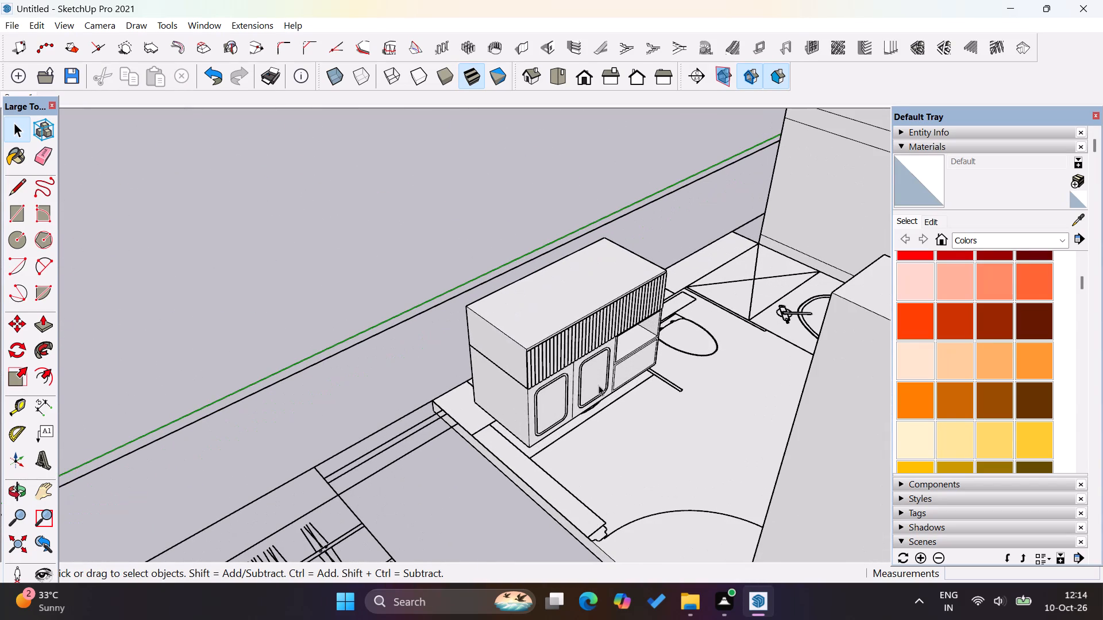
{"action": "left_click", "coordinate": [571, 358]}
{"action": "left_click", "coordinate": [518, 364], "text": "ctrl"}
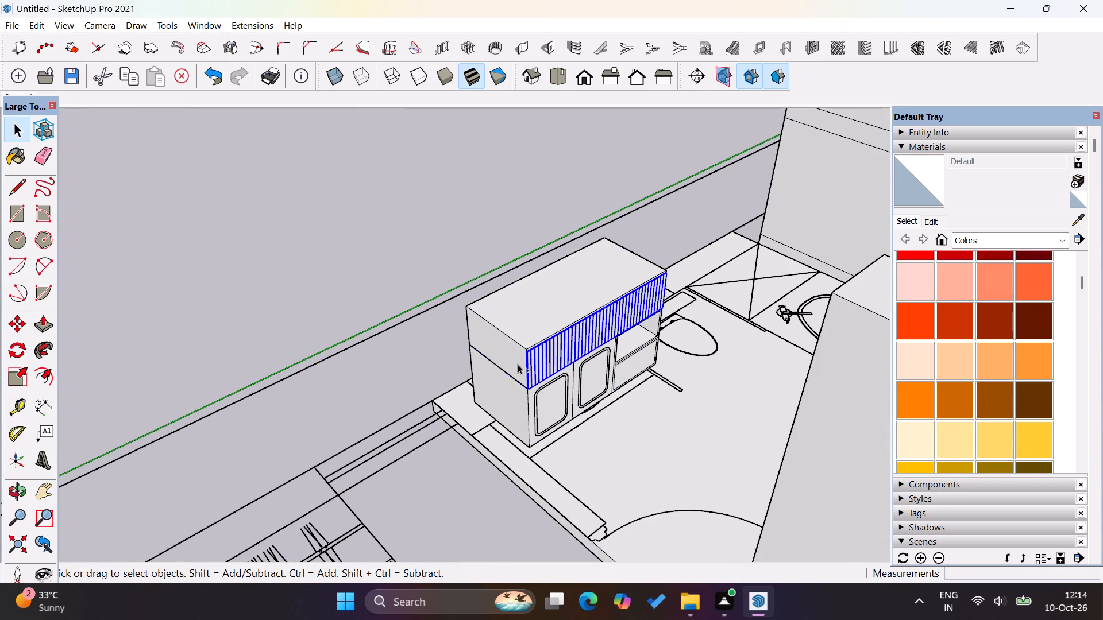
{"action": "left_click", "coordinate": [516, 410], "text": "ctrl"}
{"action": "right_click", "coordinate": [518, 410]}
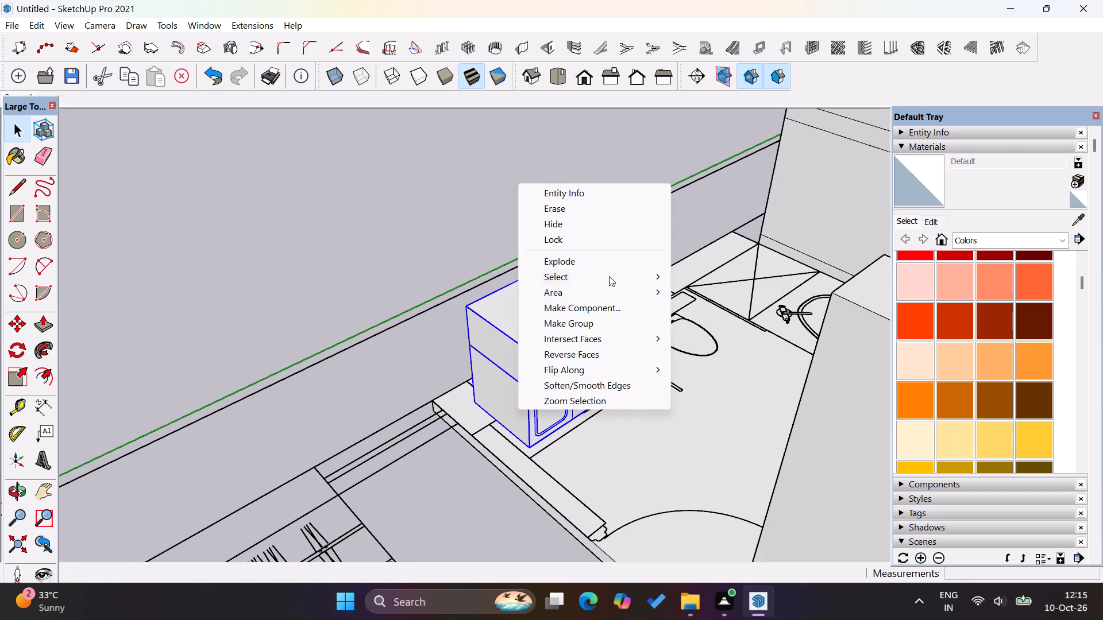
{"action": "left_click", "coordinate": [572, 326]}
{"action": "left_click", "coordinate": [510, 202]}
Hide the grouped washbasin unit.
{"action": "left_click", "coordinate": [586, 328]}
{"action": "right_click", "coordinate": [586, 329]}
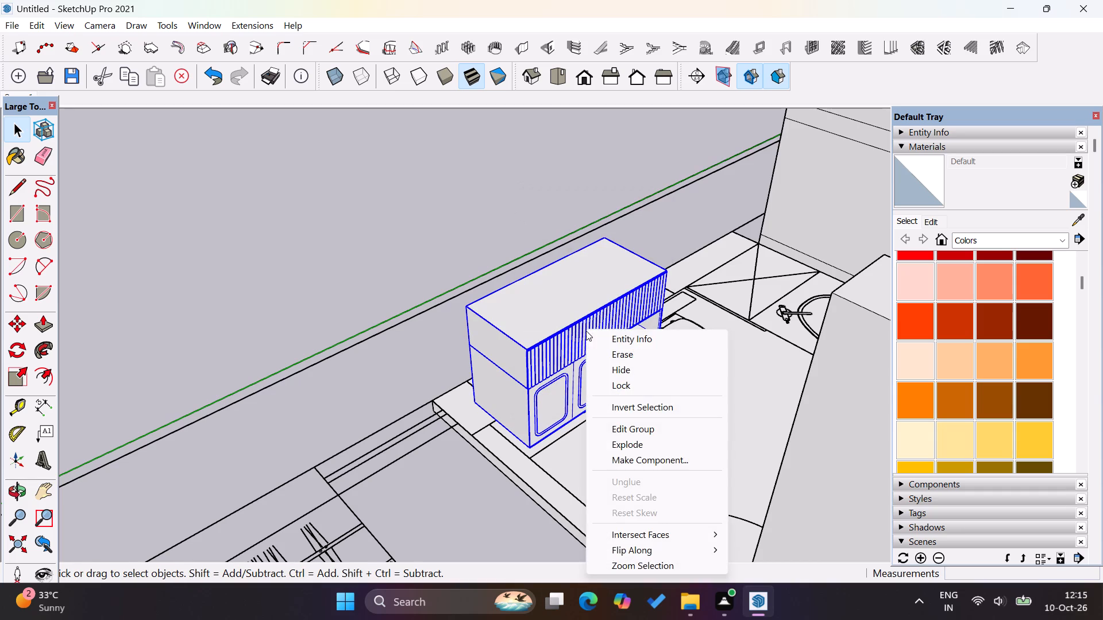
{"action": "left_click", "coordinate": [648, 373]}
Place Tape Measure guides 4" above the bottom front edges of the two tall corner blocks beside the door.
{"action": "scroll", "coordinate": [519, 397], "scroll_direction": "down", "scroll_amount": 10}
{"action": "middle_click_drag", "start_coordinate": [453, 366], "coordinate": [776, 465]}
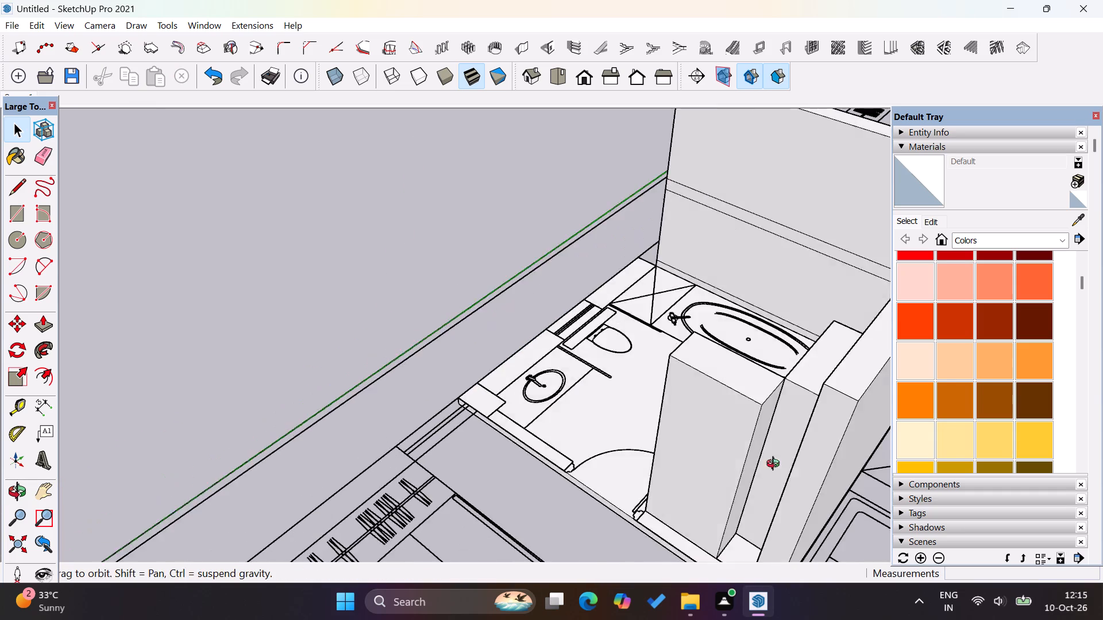
{"action": "middle_click_drag", "start_coordinate": [776, 465], "coordinate": [945, 457]}
{"action": "scroll", "coordinate": [472, 386], "scroll_direction": "down", "scroll_amount": 12}
{"action": "middle_click_drag", "start_coordinate": [425, 402], "coordinate": [780, 373]}
{"action": "scroll", "coordinate": [576, 278], "scroll_direction": "up", "scroll_amount": 6}
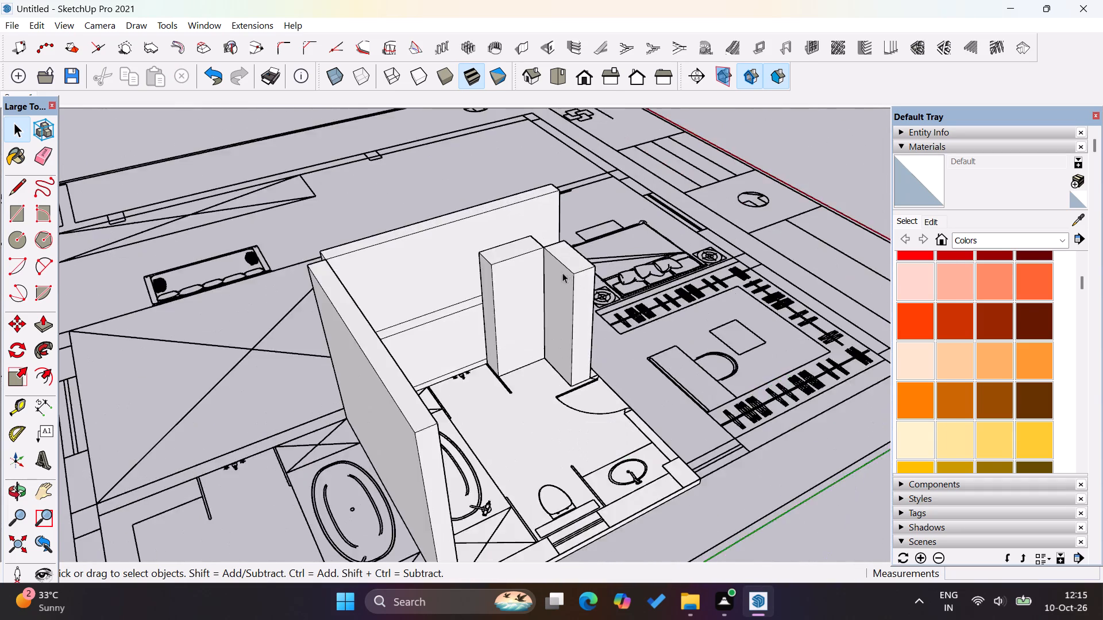
{"action": "scroll", "coordinate": [562, 273], "scroll_direction": "up", "scroll_amount": 14}
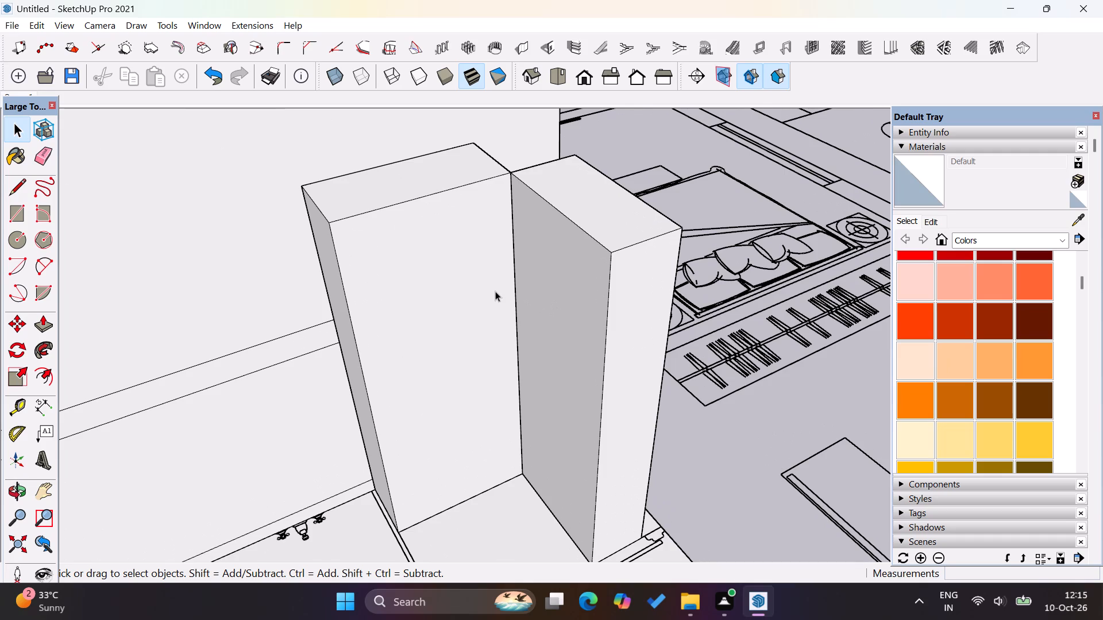
{"action": "scroll", "coordinate": [541, 259], "scroll_direction": "down", "scroll_amount": 4}
{"action": "scroll", "coordinate": [491, 387], "scroll_direction": "up", "scroll_amount": 3}
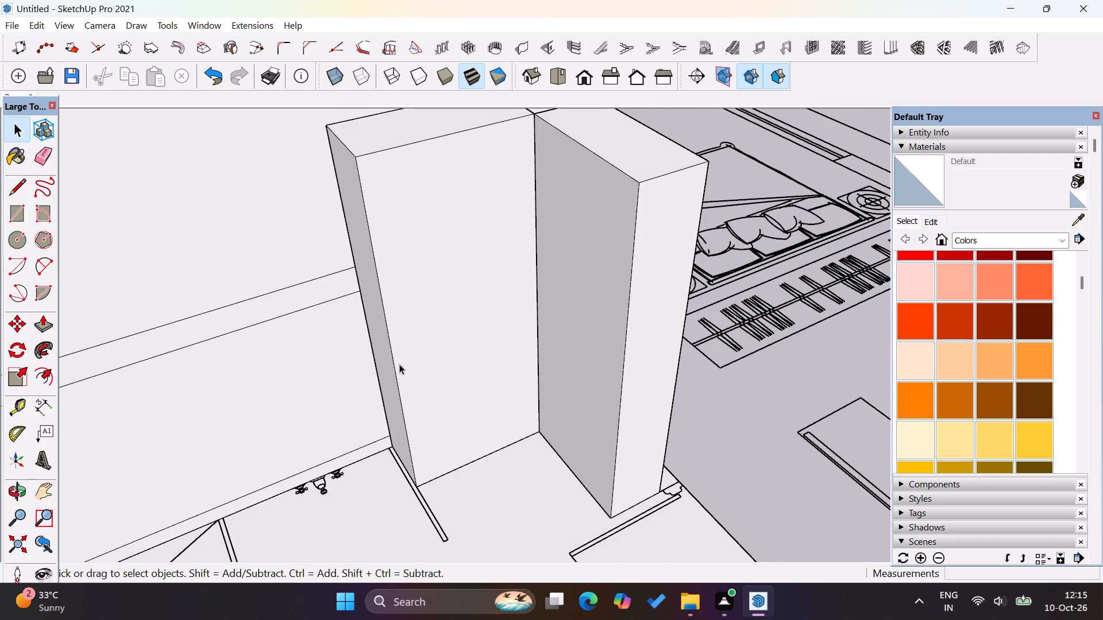
{"action": "scroll", "coordinate": [385, 402], "scroll_direction": "down", "scroll_amount": 3}
{"action": "scroll", "coordinate": [475, 379], "scroll_direction": "up", "scroll_amount": 2}
{"action": "double_click", "coordinate": [460, 373]}
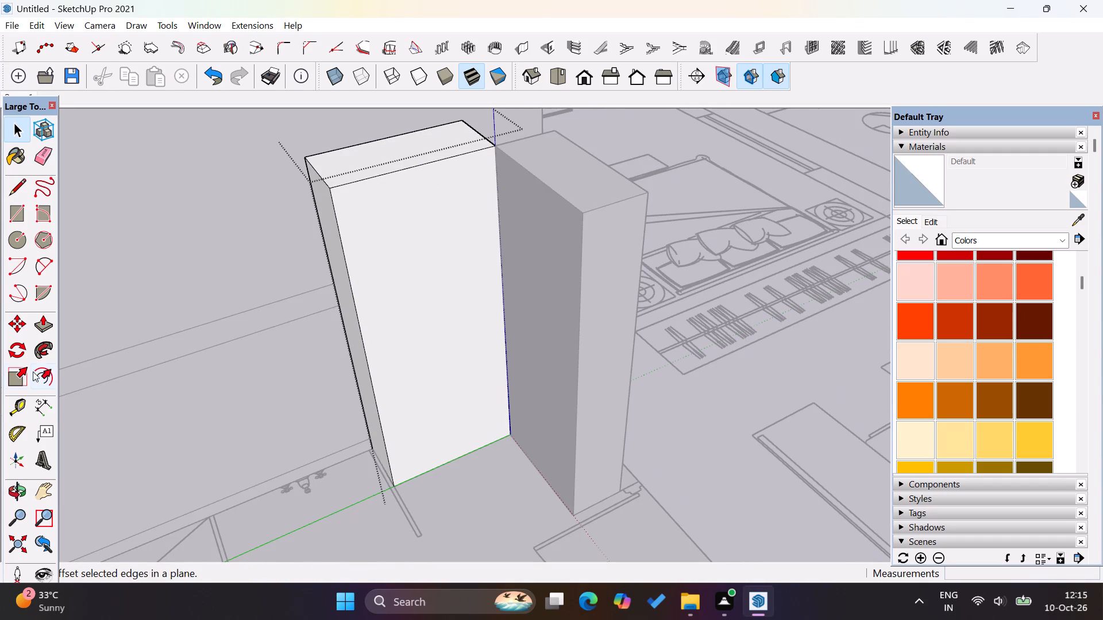
{"action": "left_click", "coordinate": [736, 410]}
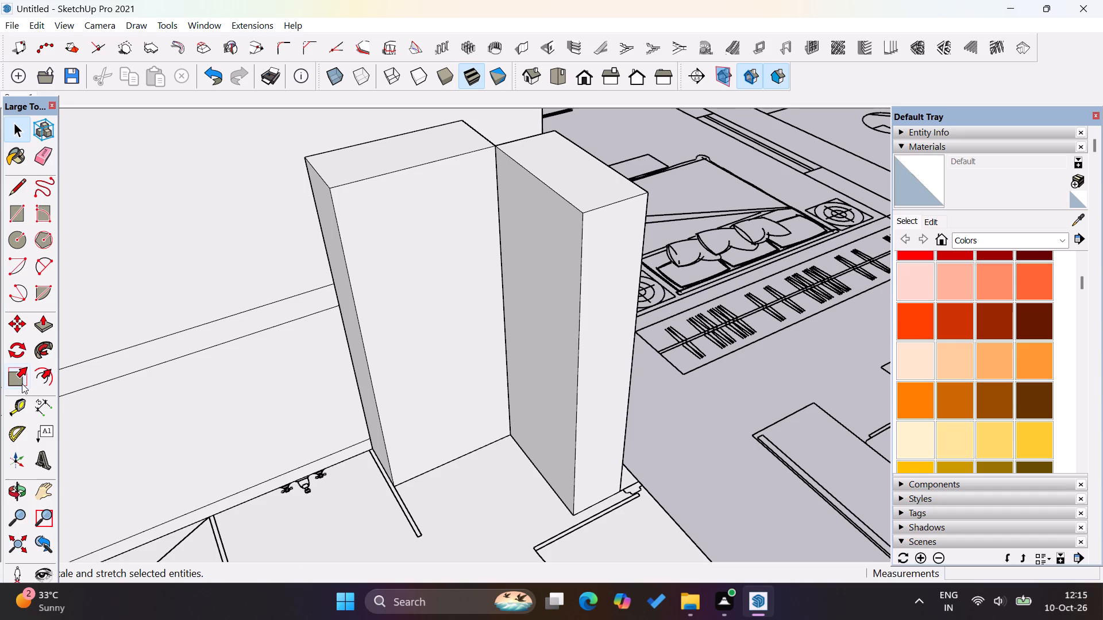
{"action": "left_click", "coordinate": [23, 410]}
{"action": "left_click", "coordinate": [457, 459]}
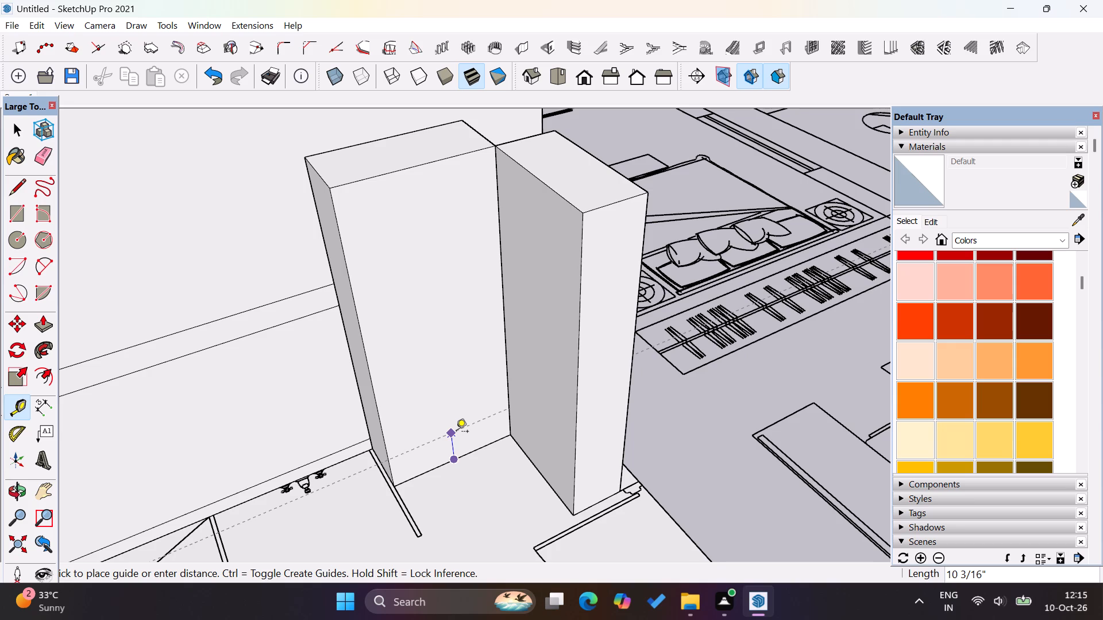
{"action": "key", "text": "4"}
{"action": "key", "text": "Return"}
{"action": "left_click", "coordinate": [535, 462]}
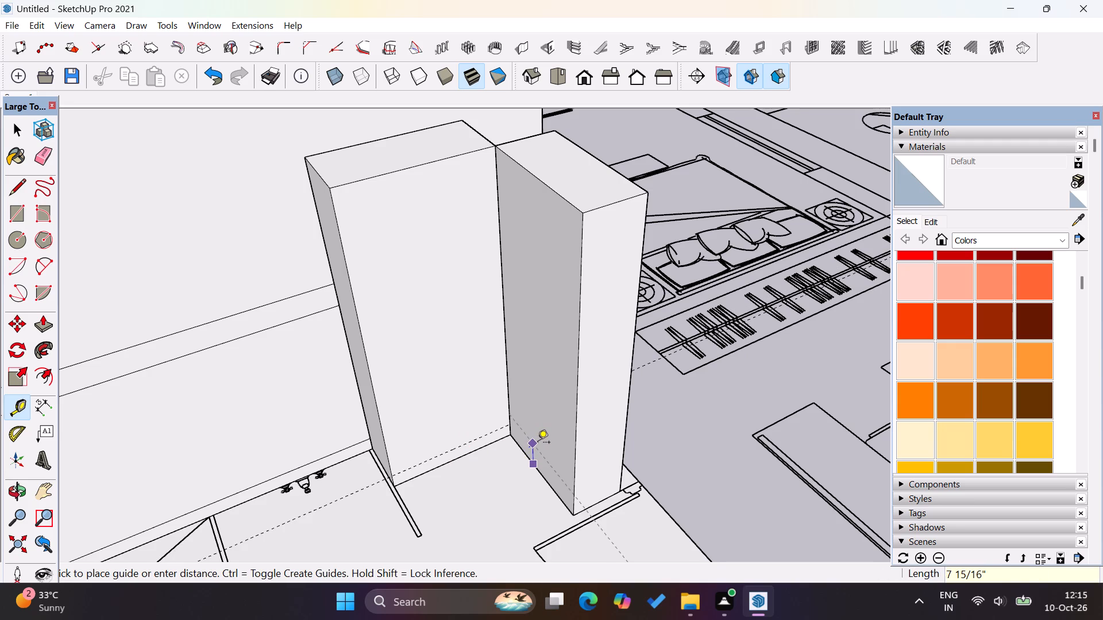
{"action": "key", "text": "4"}
{"action": "key", "text": "Return"}
Place guides 3' above the bottom front edges of both tall corner blocks, meeting at their shared corner.
{"action": "scroll", "coordinate": [476, 457], "scroll_direction": "up", "scroll_amount": 4}
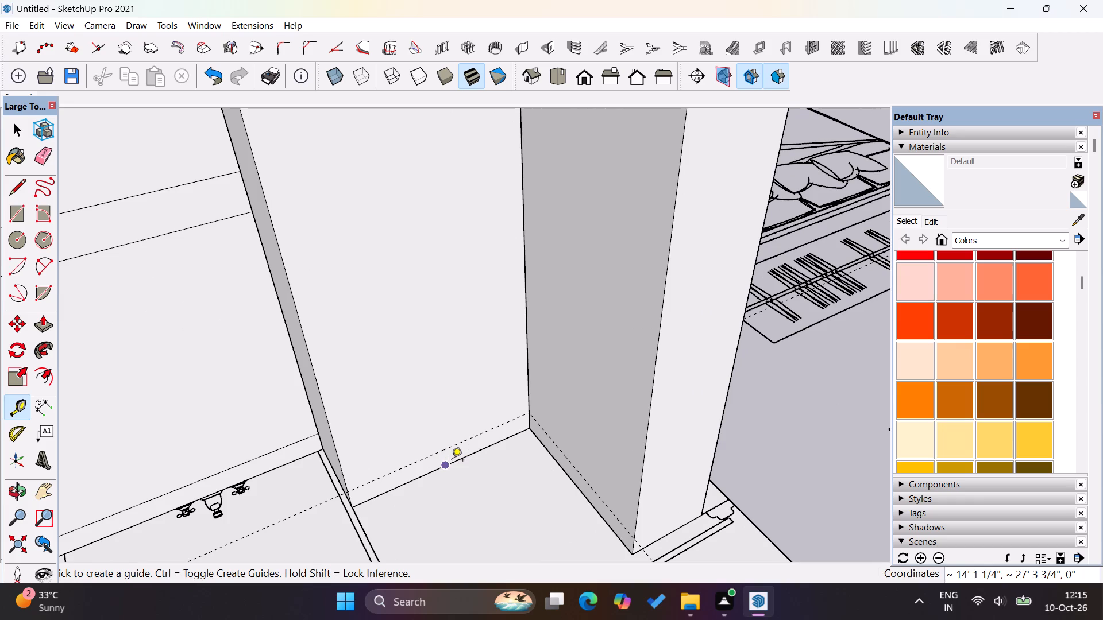
{"action": "left_click", "coordinate": [431, 471]}
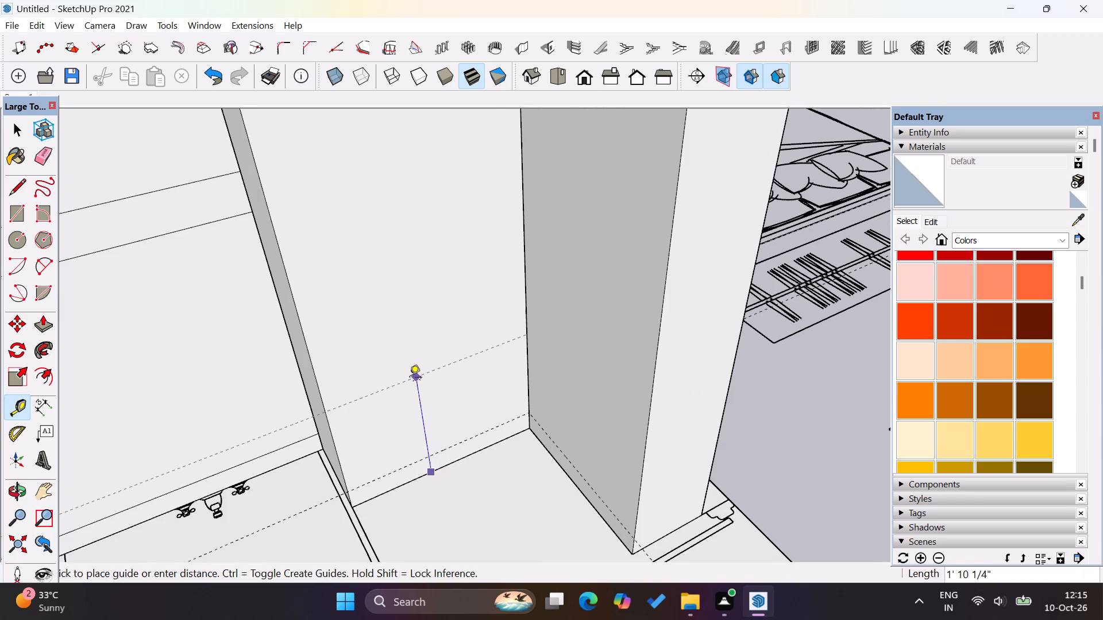
{"action": "type", "text": "3'"}
{"action": "key", "text": "Return"}
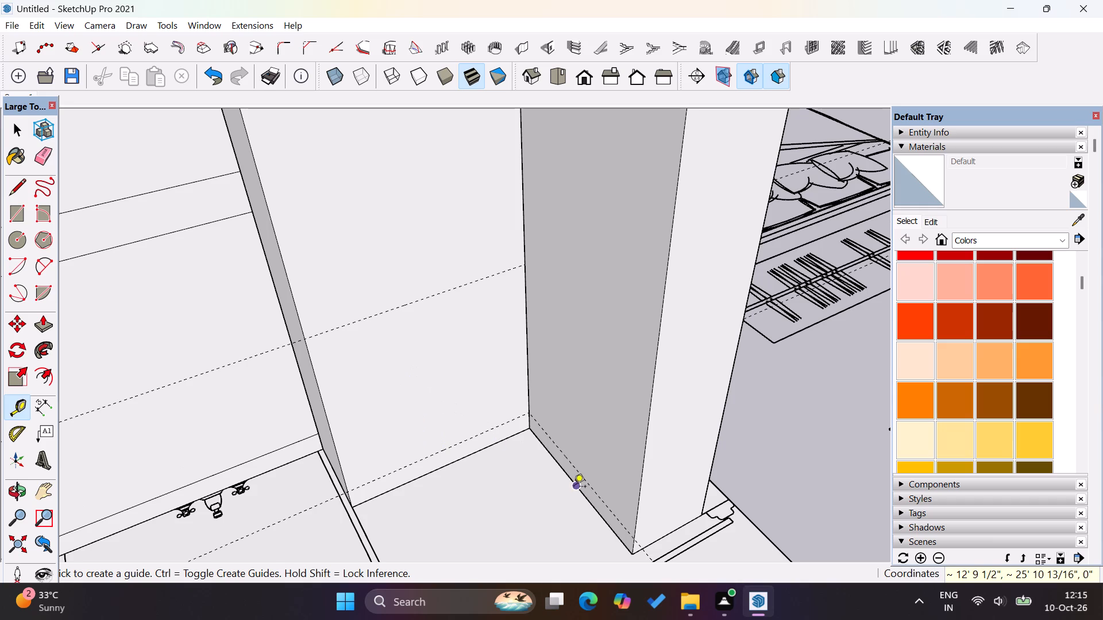
{"action": "left_click", "coordinate": [574, 486]}
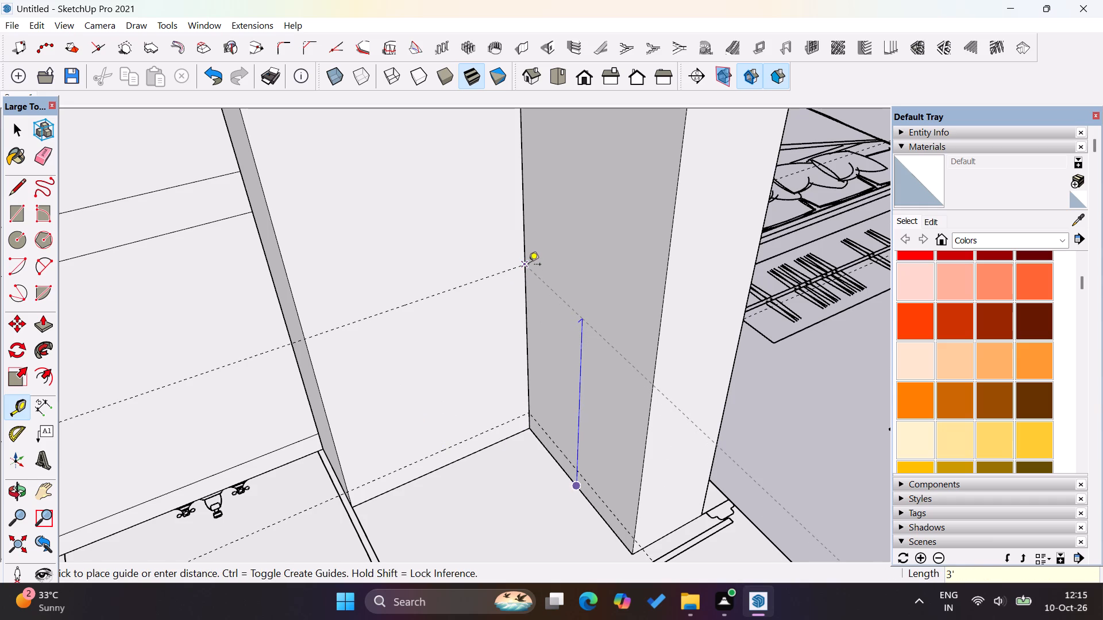
{"action": "left_click", "coordinate": [529, 265]}
Place further guides 1' above the 3' guides on both tall corner blocks.
{"action": "scroll", "coordinate": [475, 501], "scroll_direction": "down", "scroll_amount": 4}
{"action": "left_click", "coordinate": [439, 352]}
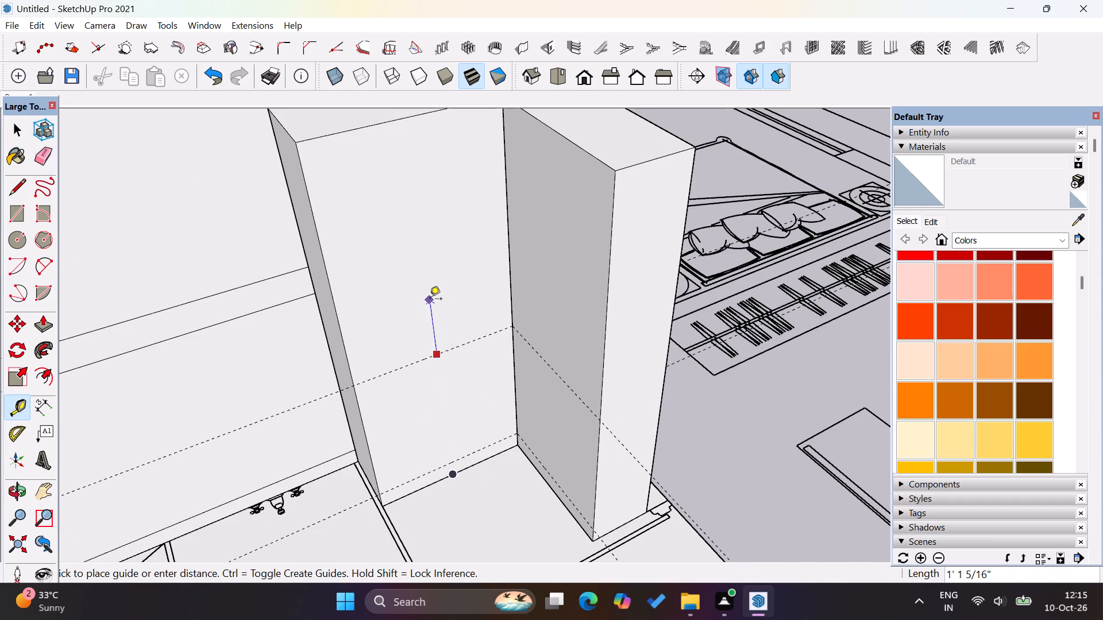
{"action": "key", "text": "Escape"}
{"action": "left_click", "coordinate": [454, 353]}
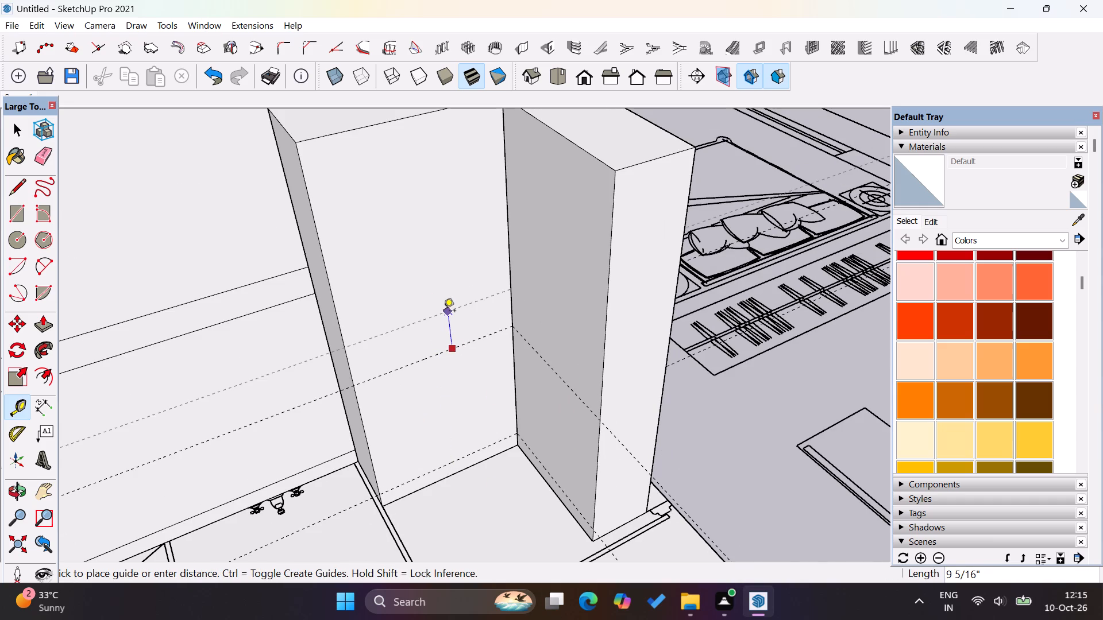
{"action": "type", "text": "1'"}
{"action": "key", "text": "Return"}
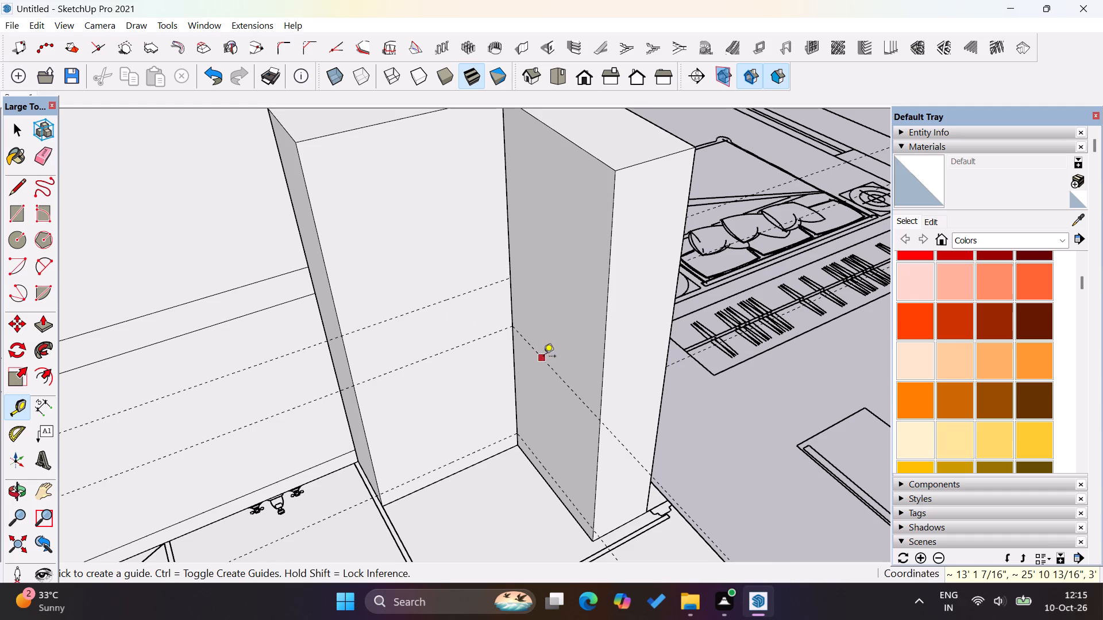
{"action": "left_click", "coordinate": [543, 357]}
{"action": "type", "text": "1'"}
{"action": "key", "text": "Return"}
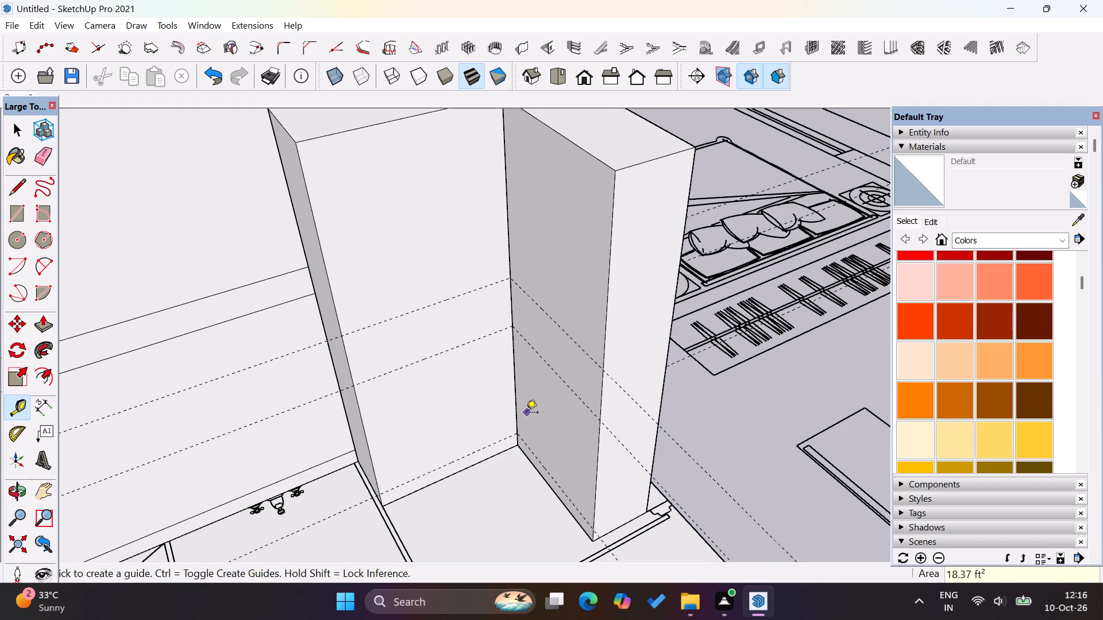
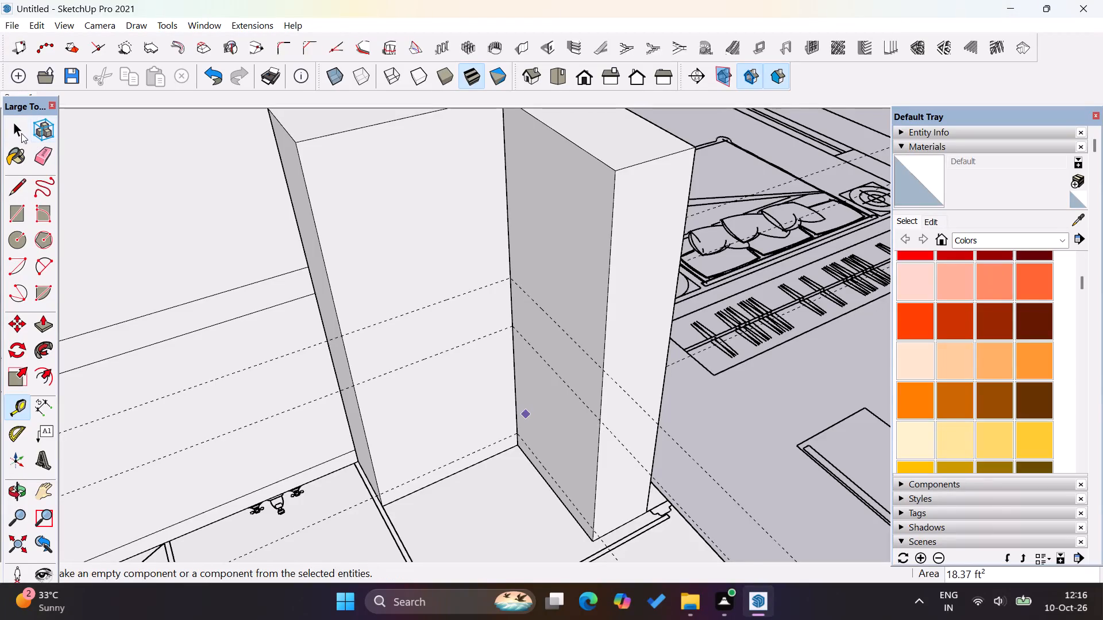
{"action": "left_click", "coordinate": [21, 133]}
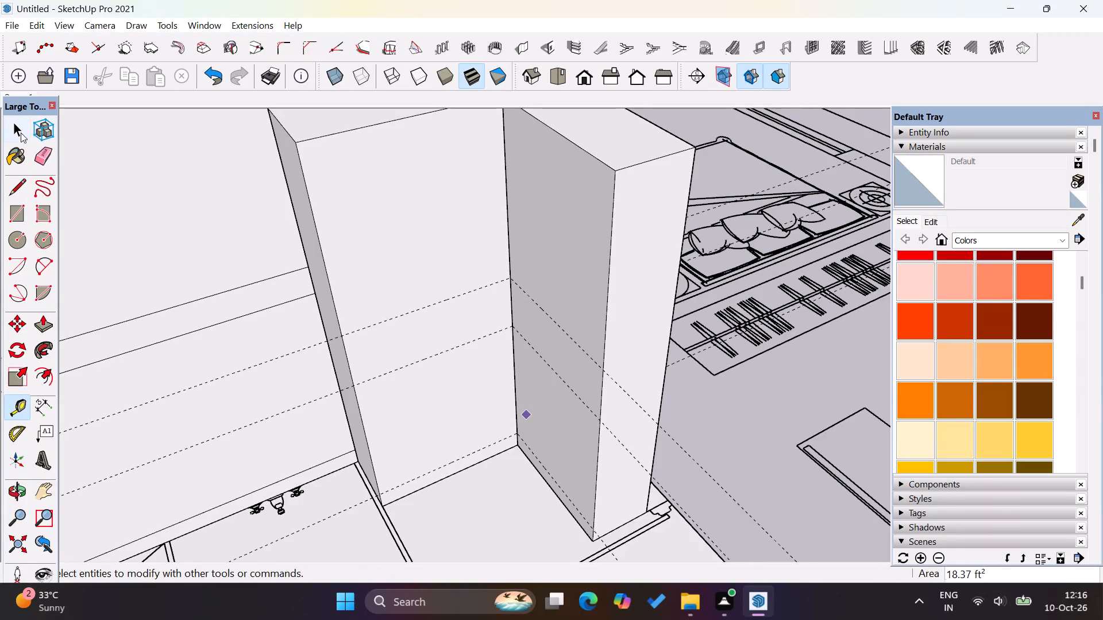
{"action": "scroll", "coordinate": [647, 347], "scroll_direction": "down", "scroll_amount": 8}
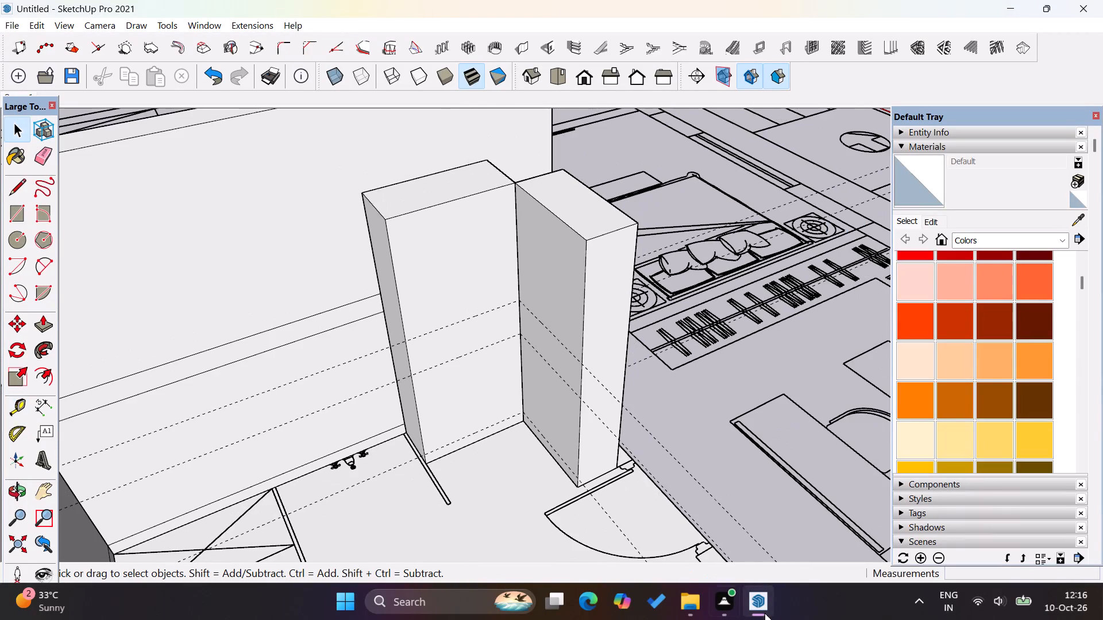
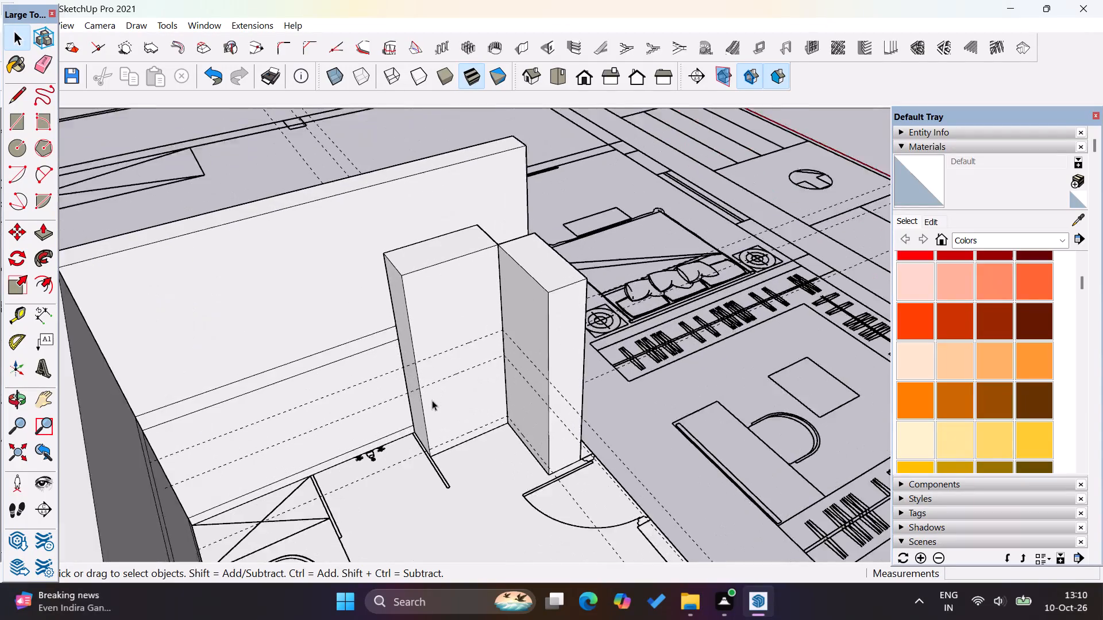
Hide the right-hand tall cabinet that stands at right angles beside the wall-side tall cabinet.
{"action": "scroll", "coordinate": [462, 365], "scroll_direction": "up", "scroll_amount": 8}
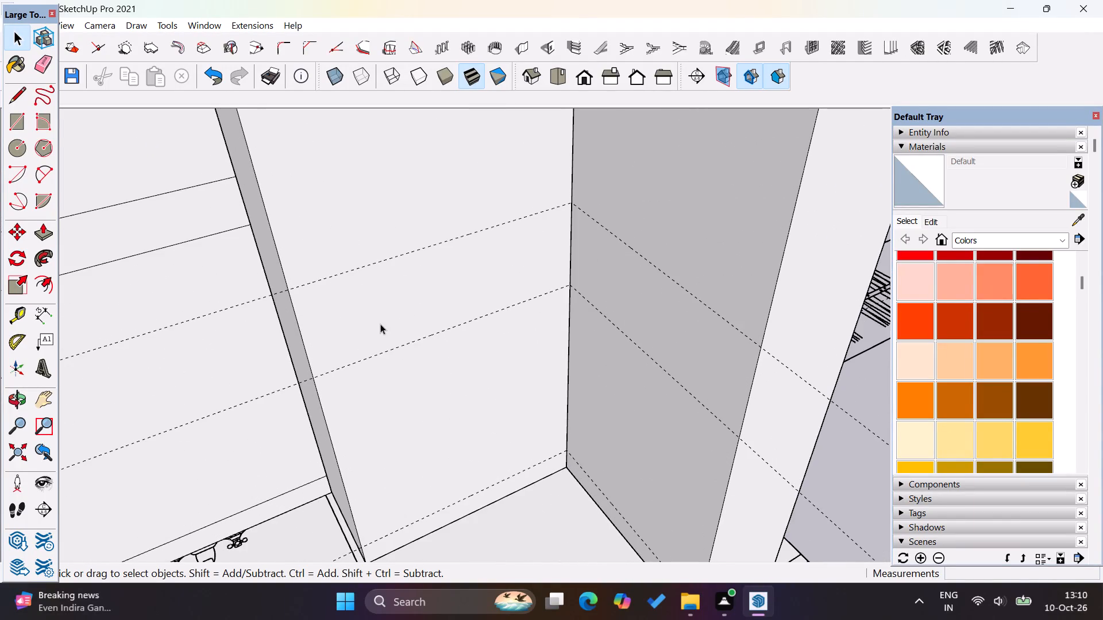
{"action": "scroll", "coordinate": [380, 324], "scroll_direction": "down", "scroll_amount": 2}
{"action": "scroll", "coordinate": [488, 413], "scroll_direction": "down", "scroll_amount": 6}
{"action": "scroll", "coordinate": [514, 296], "scroll_direction": "up", "scroll_amount": 3}
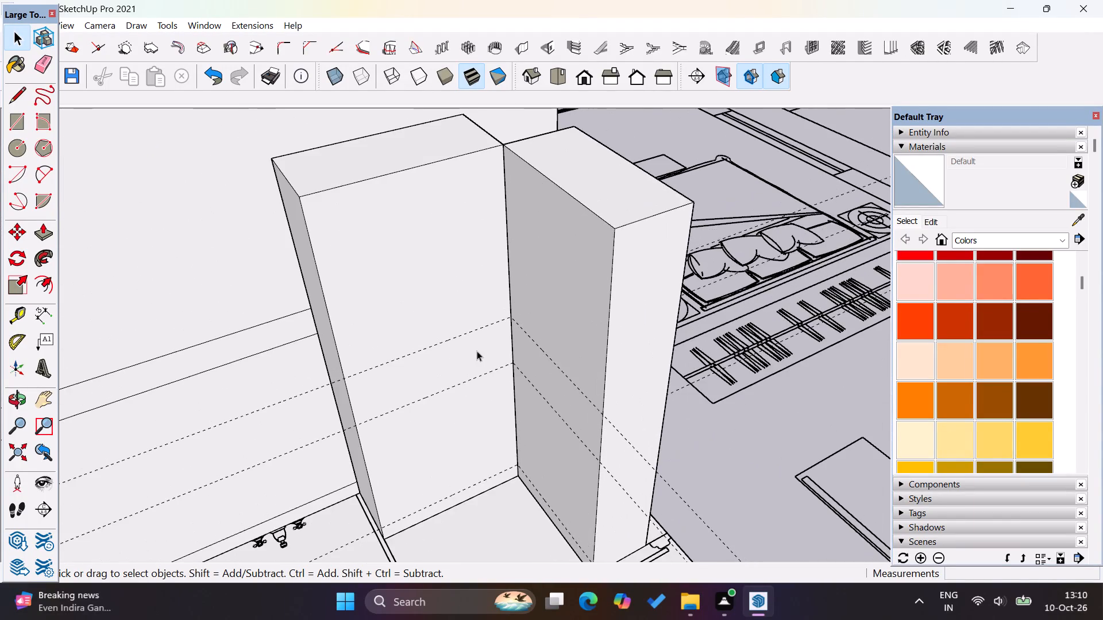
{"action": "middle_click_drag", "start_coordinate": [475, 351], "coordinate": [488, 274]}
{"action": "scroll", "coordinate": [418, 294], "scroll_direction": "up", "scroll_amount": 2}
{"action": "left_click", "coordinate": [619, 332]}
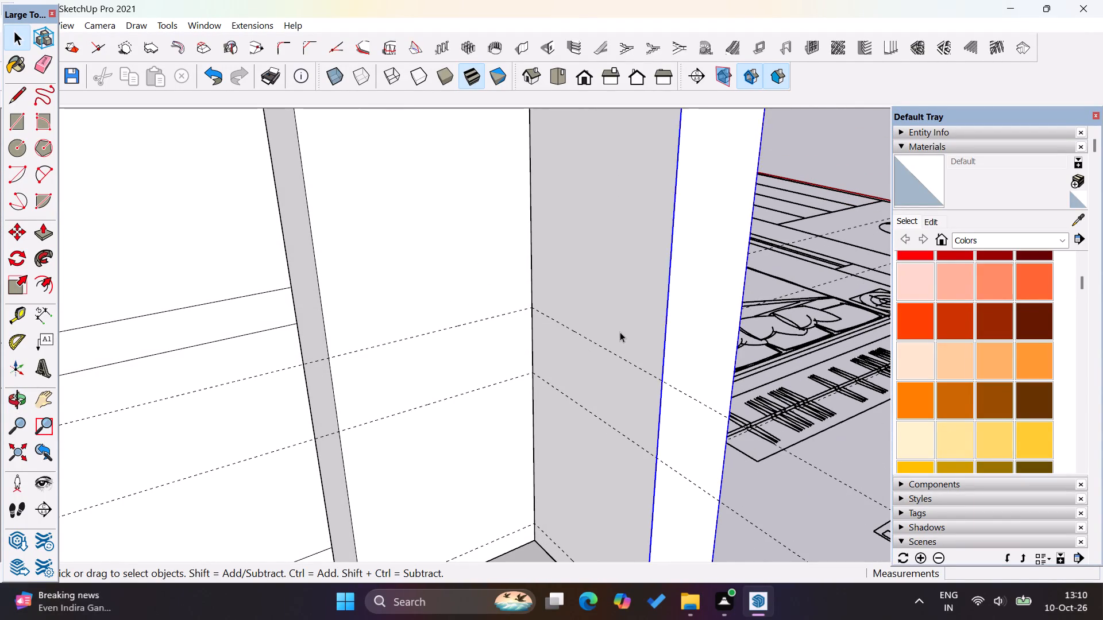
{"action": "right_click", "coordinate": [620, 332]}
{"action": "left_click", "coordinate": [677, 111]}
Inside the wall-side tall cabinet group, draw three horizontal lines across the front face along the guides.
{"action": "middle_click_drag", "start_coordinate": [633, 395], "coordinate": [516, 443]}
{"action": "scroll", "coordinate": [704, 401], "scroll_direction": "down", "scroll_amount": 4}
{"action": "scroll", "coordinate": [431, 349], "scroll_direction": "up", "scroll_amount": 5}
{"action": "double_click", "coordinate": [468, 265]}
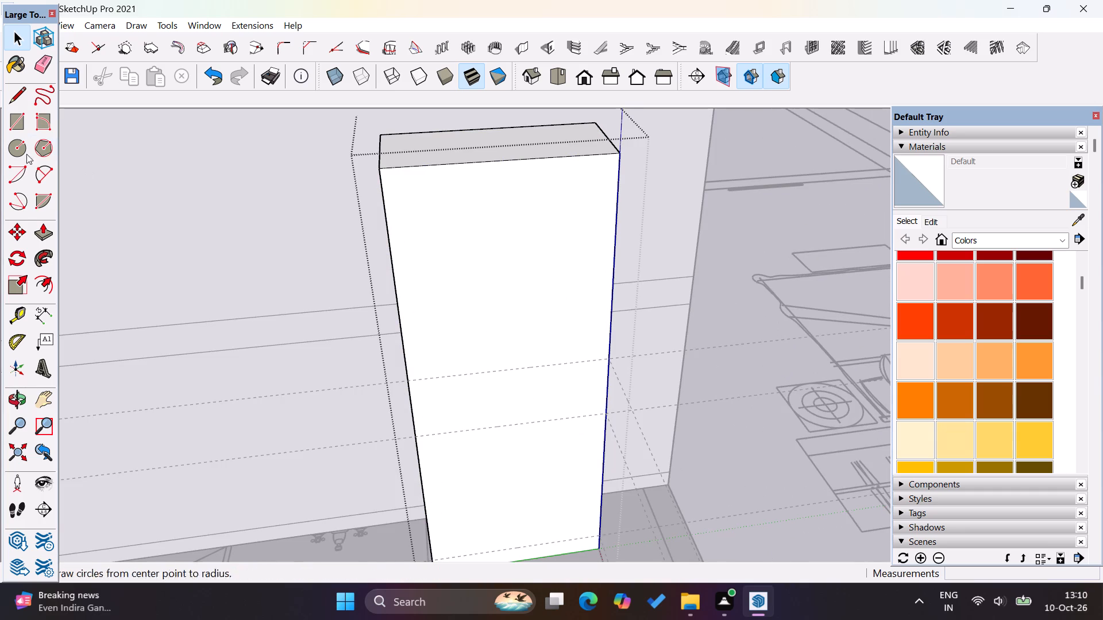
{"action": "left_click", "coordinate": [20, 93]}
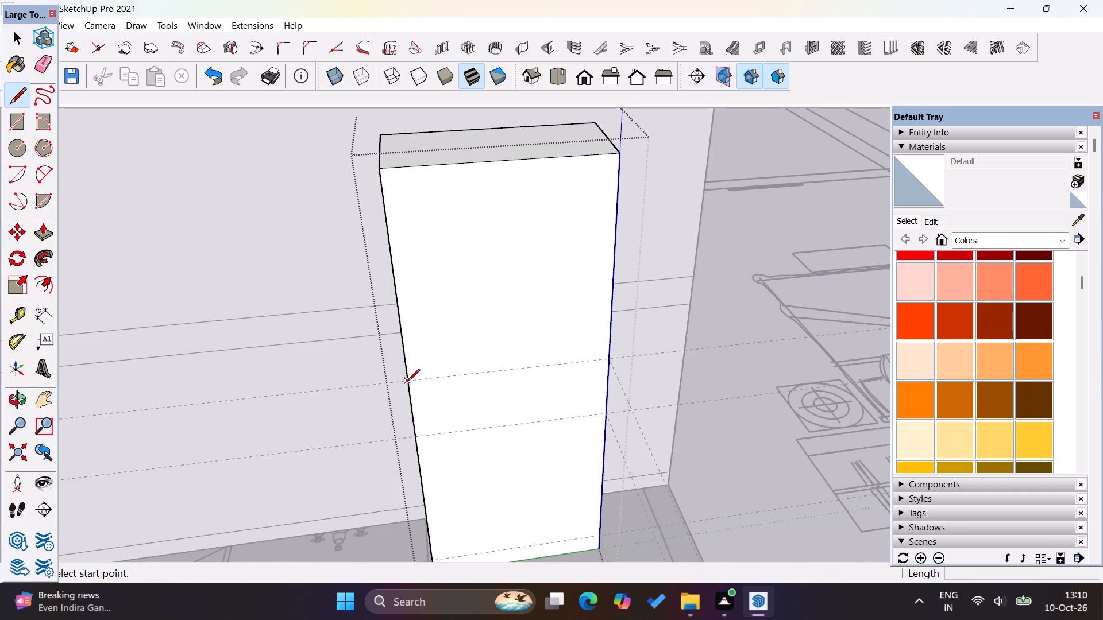
{"action": "left_click", "coordinate": [408, 382]}
{"action": "left_click", "coordinate": [608, 361]}
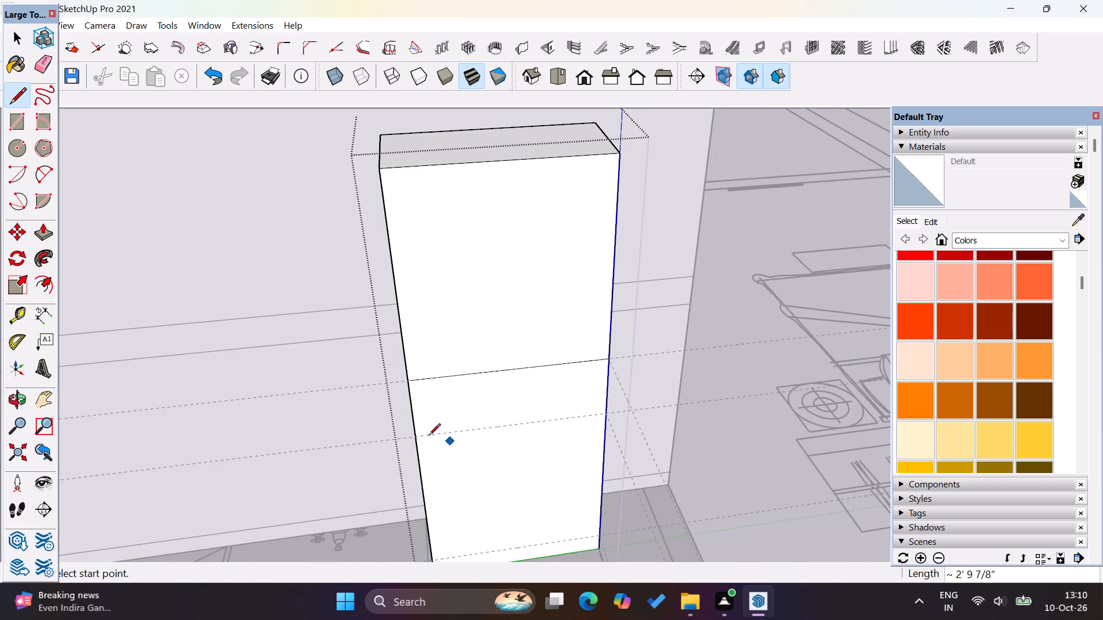
{"action": "left_click", "coordinate": [418, 436]}
{"action": "left_click", "coordinate": [607, 418]}
{"action": "scroll", "coordinate": [551, 358], "scroll_direction": "down", "scroll_amount": 3}
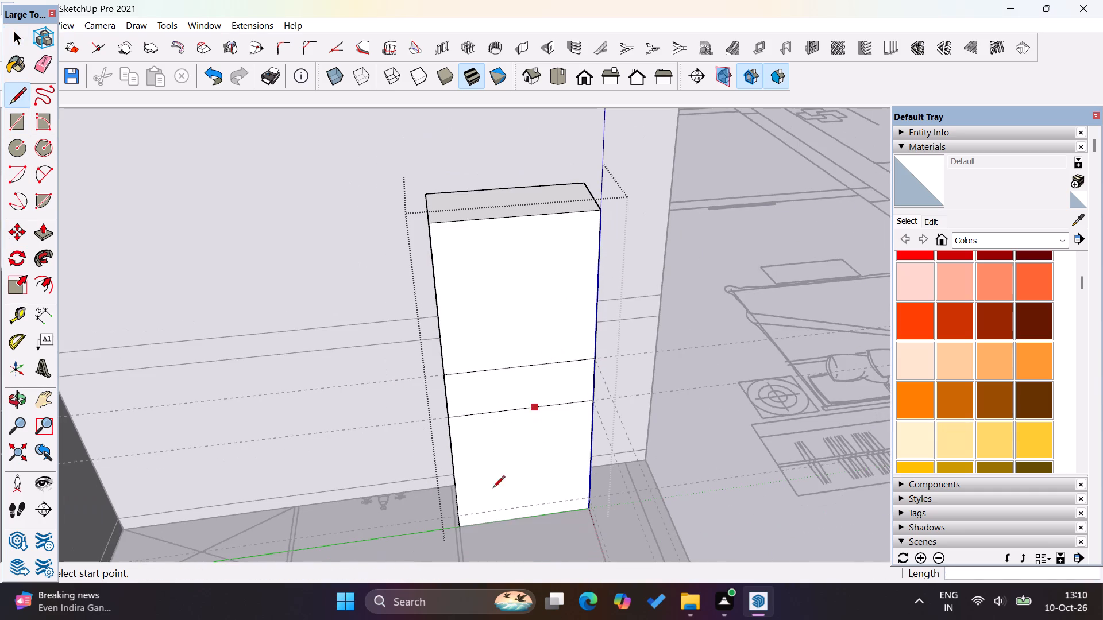
{"action": "left_click", "coordinate": [458, 513]}
{"action": "left_click", "coordinate": [597, 490]}
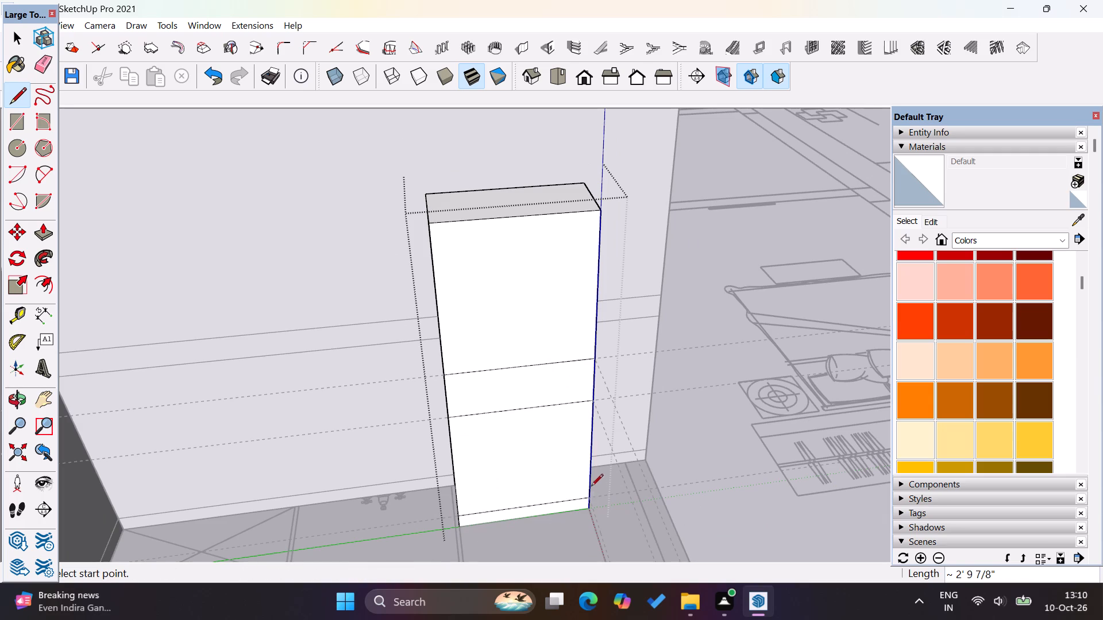
Draw vertical centre lines dividing the cabinet front's upper section and its 2' 8" high lower section into door pairs.
{"action": "scroll", "coordinate": [497, 290], "scroll_direction": "up", "scroll_amount": 3}
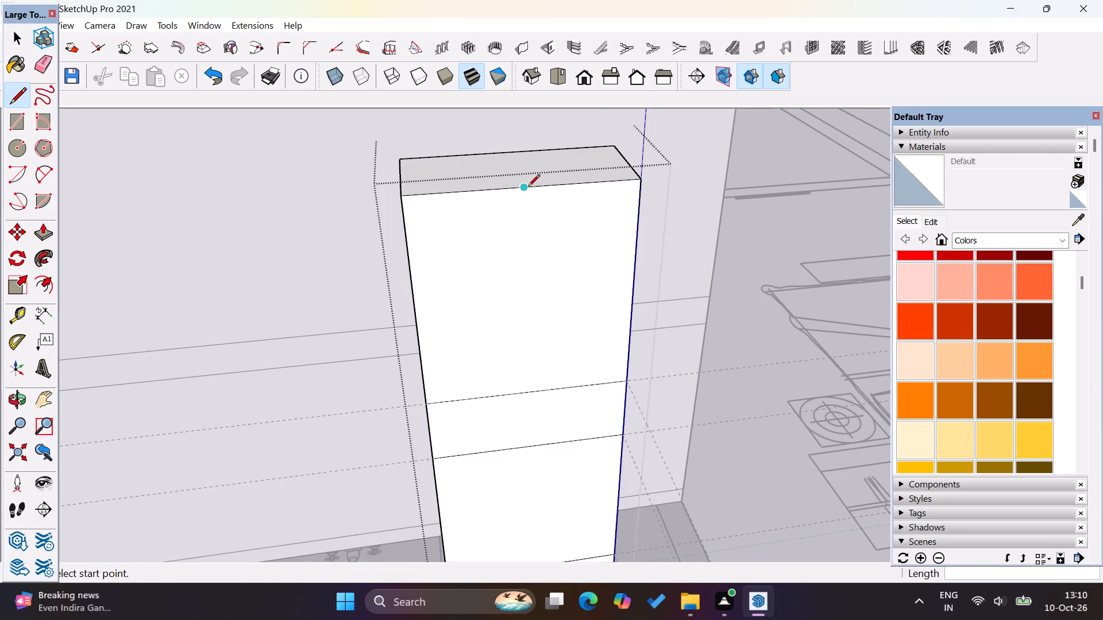
{"action": "left_click", "coordinate": [528, 187]}
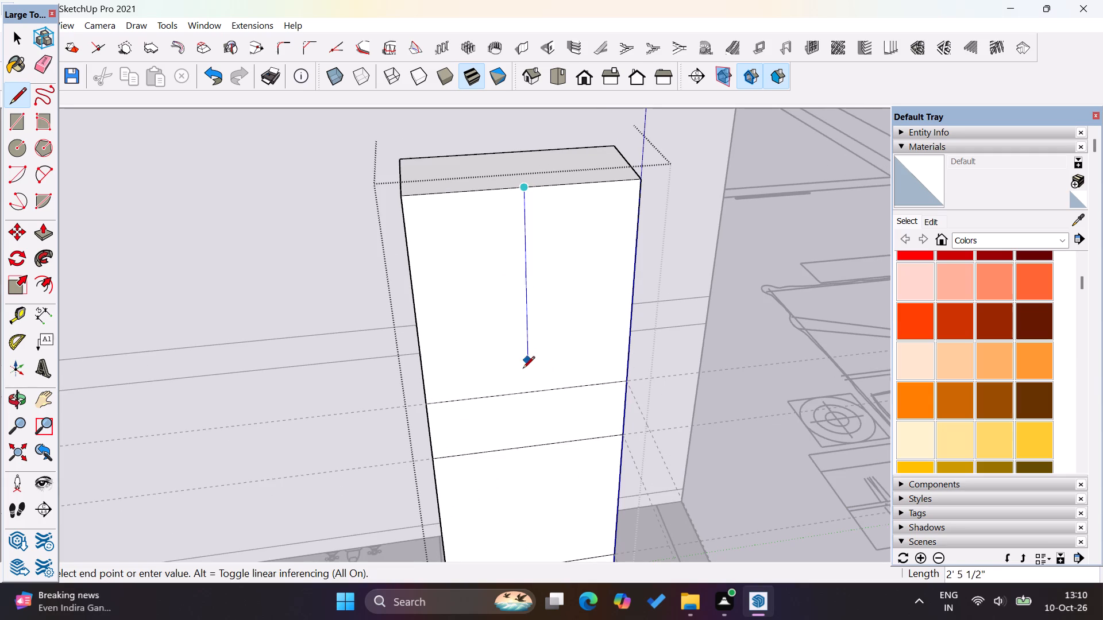
{"action": "left_click", "coordinate": [523, 392]}
{"action": "scroll", "coordinate": [520, 215], "scroll_direction": "down", "scroll_amount": 4}
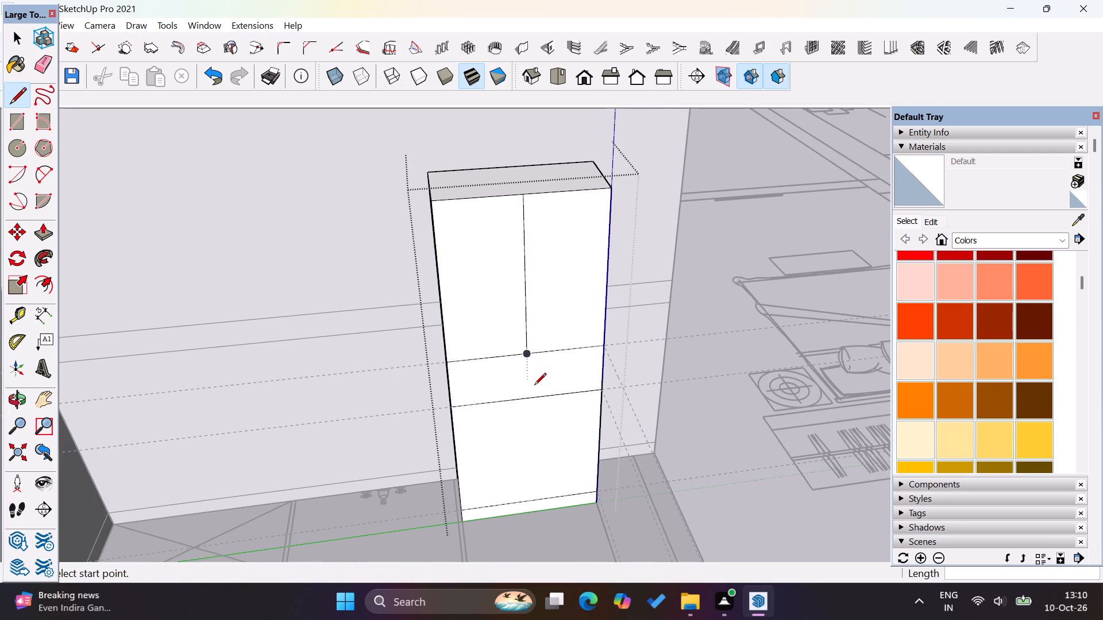
{"action": "left_click", "coordinate": [528, 399]}
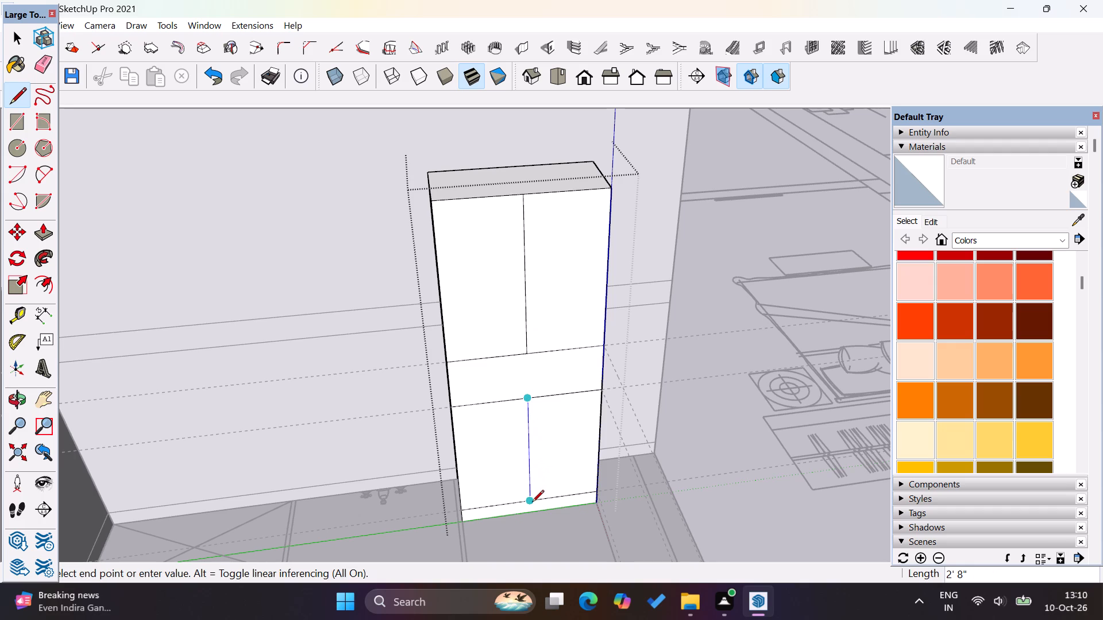
{"action": "left_click", "coordinate": [532, 503]}
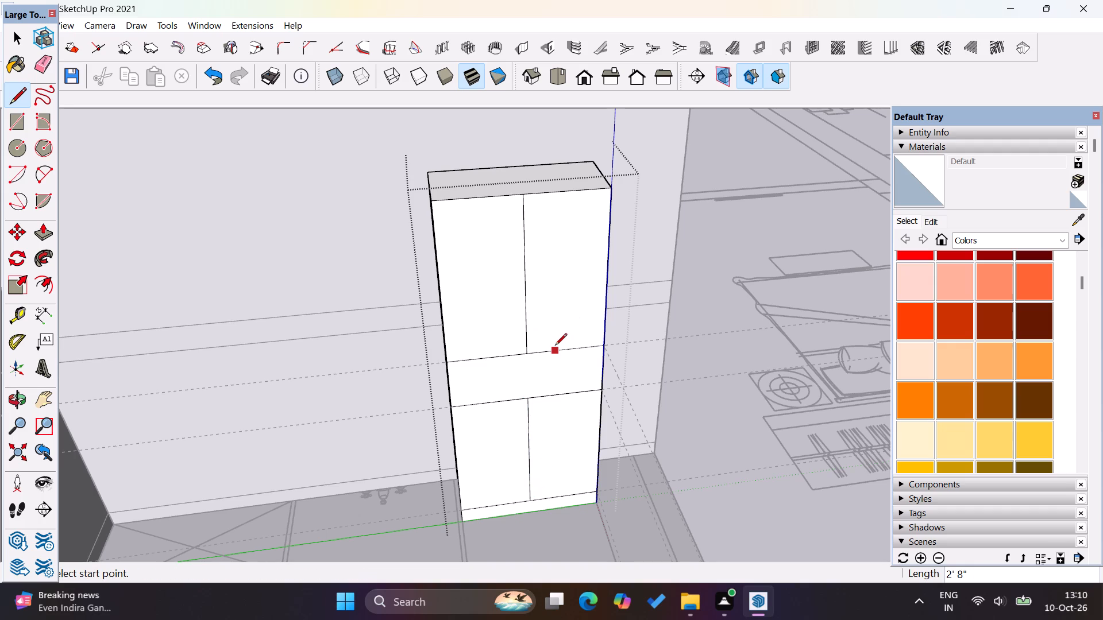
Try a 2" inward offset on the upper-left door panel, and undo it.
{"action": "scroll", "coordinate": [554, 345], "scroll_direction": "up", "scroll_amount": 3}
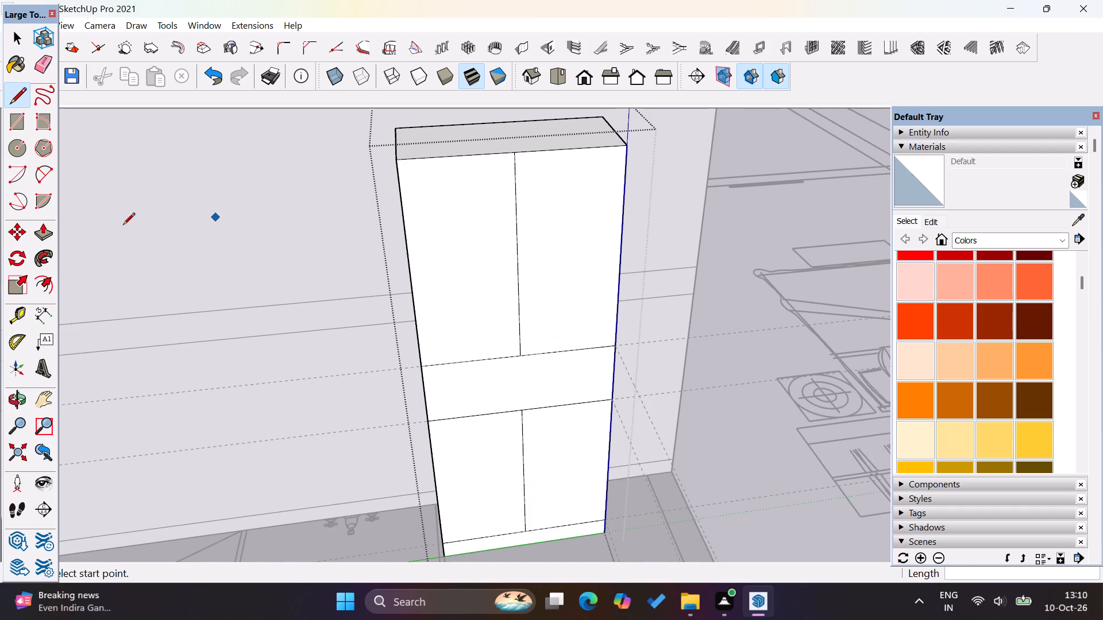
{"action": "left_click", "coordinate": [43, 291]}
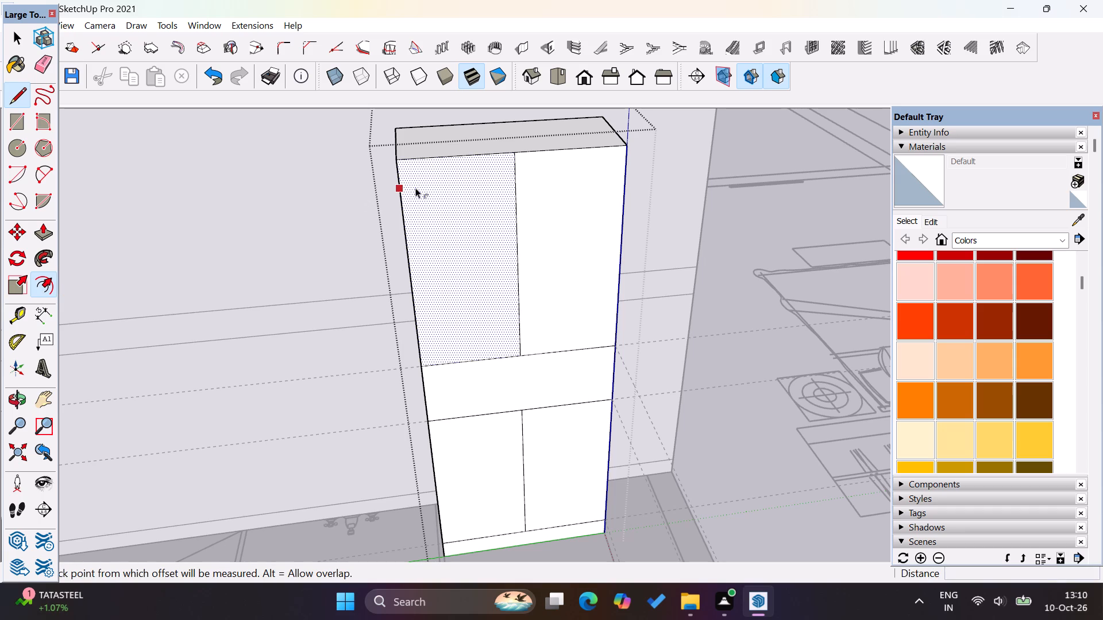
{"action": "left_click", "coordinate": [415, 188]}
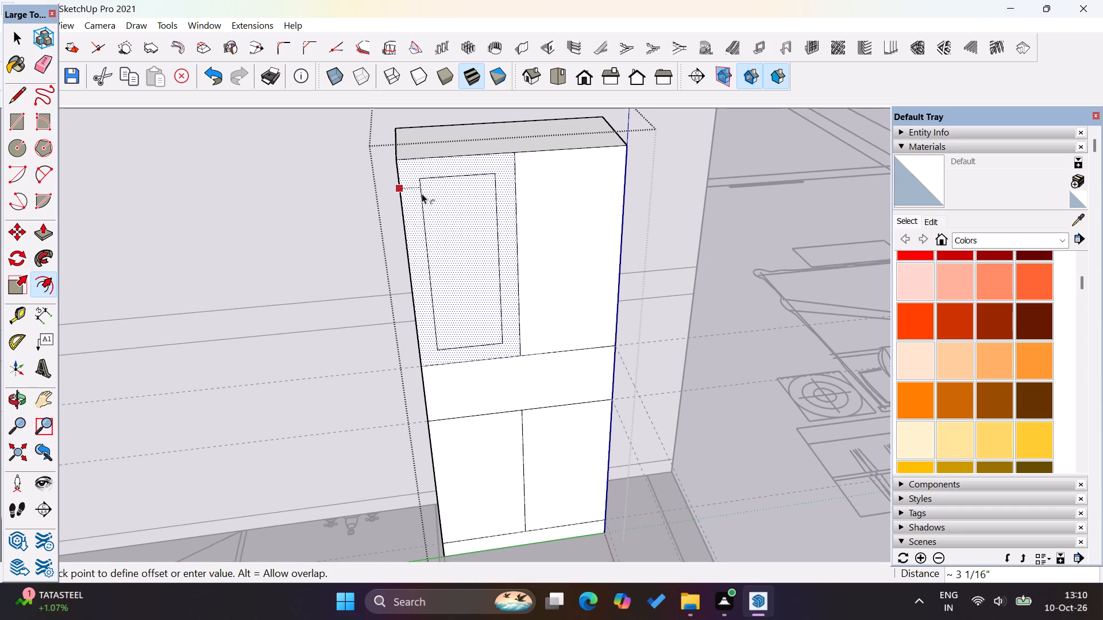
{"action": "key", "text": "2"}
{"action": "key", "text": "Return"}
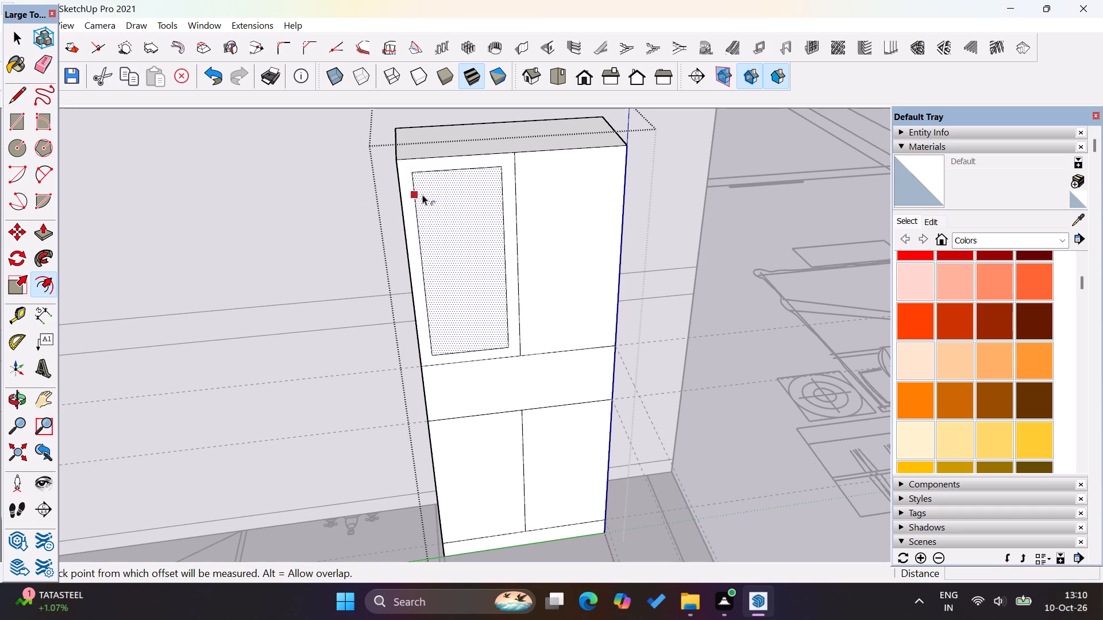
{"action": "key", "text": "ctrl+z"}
Offset the outlines of all four door panels inward by 1.6", two in the upper section and two in the lower.
{"action": "left_click", "coordinate": [437, 183]}
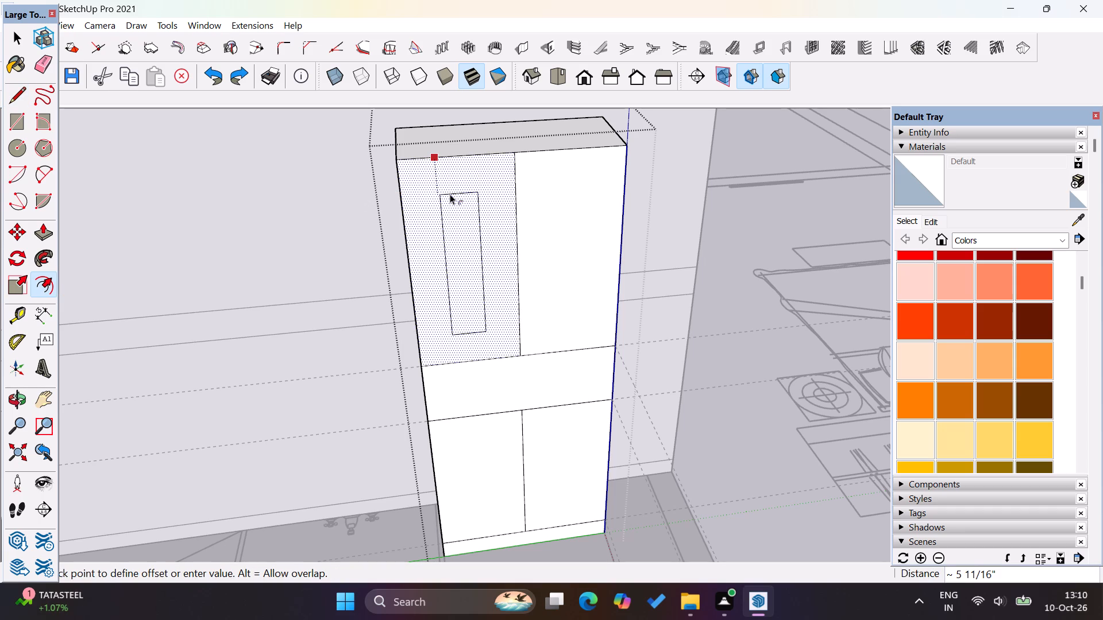
{"action": "type", "text": "1.6"}
{"action": "key", "text": "Return"}
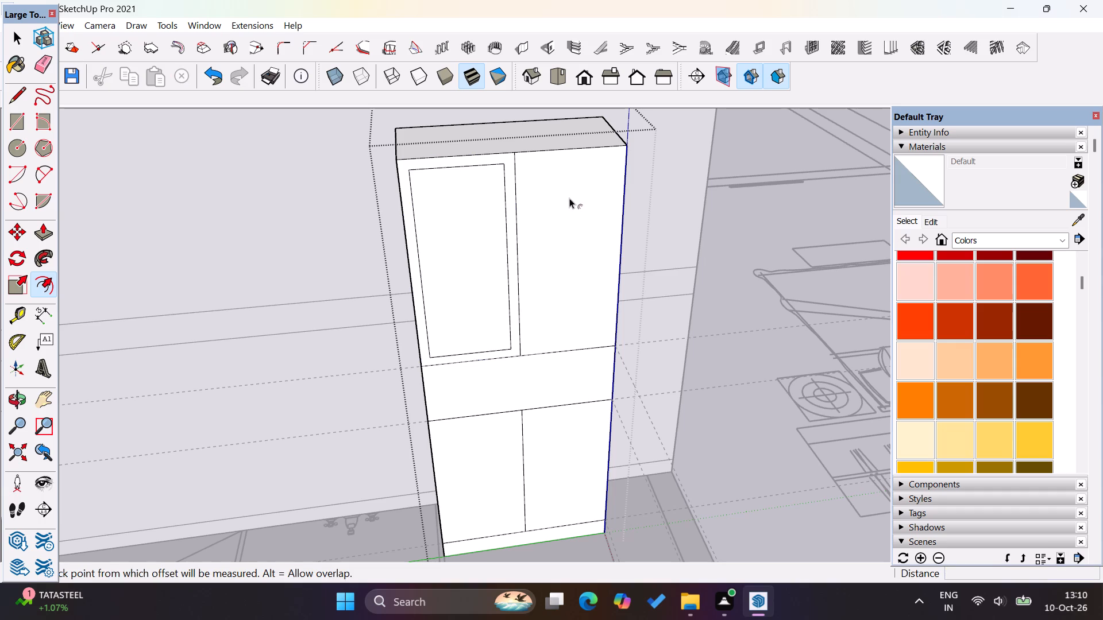
{"action": "double_click", "coordinate": [570, 198]}
{"action": "double_click", "coordinate": [486, 454]}
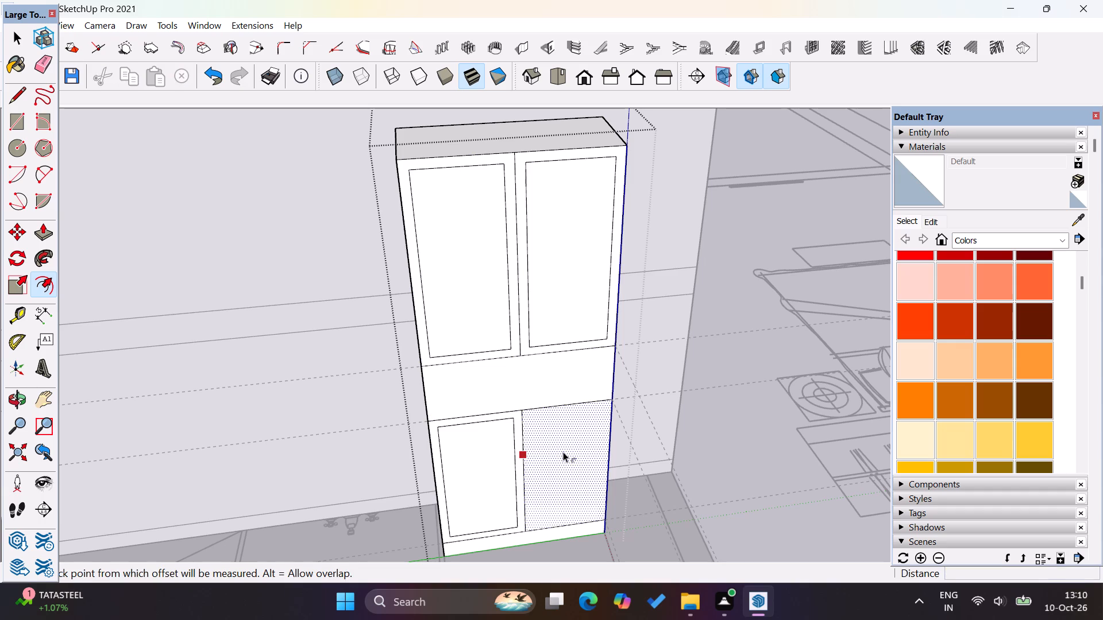
{"action": "double_click", "coordinate": [564, 452]}
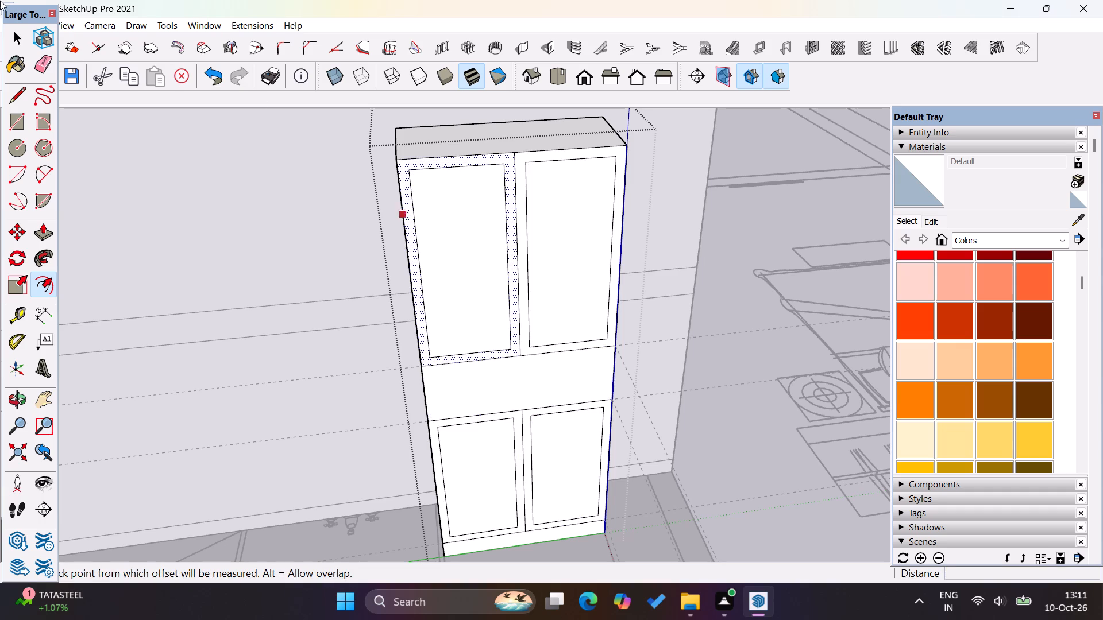
{"action": "left_click", "coordinate": [21, 38]}
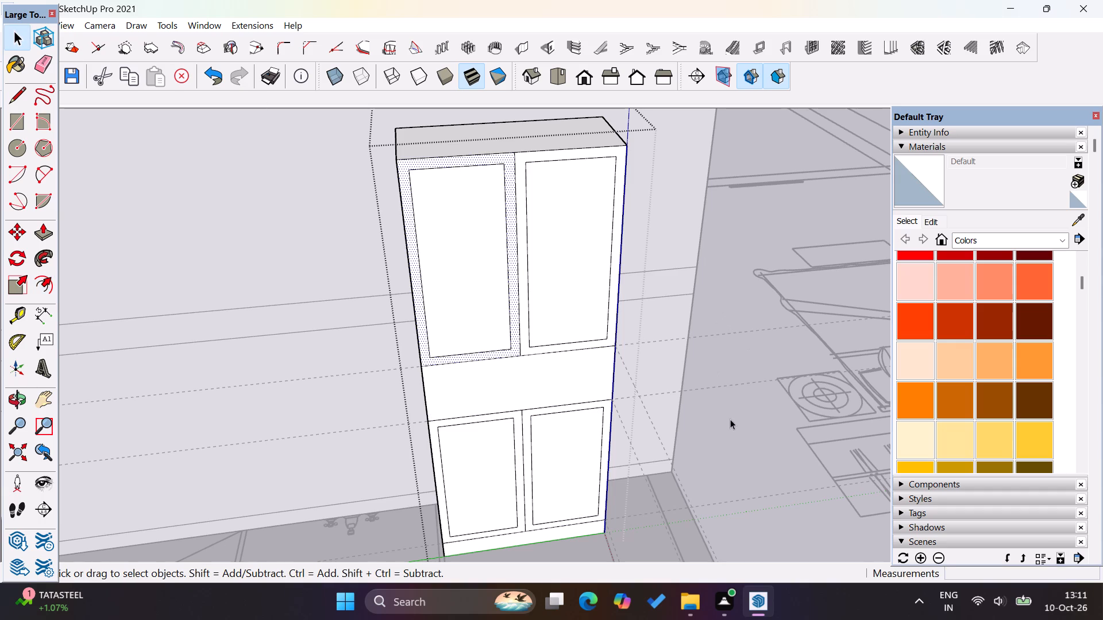
{"action": "left_click", "coordinate": [730, 424]}
Offset the outline of the middle band between the upper and lower doors inward by 1".
{"action": "scroll", "coordinate": [558, 395], "scroll_direction": "up", "scroll_amount": 4}
{"action": "middle_click_drag", "start_coordinate": [478, 404], "coordinate": [476, 401]}
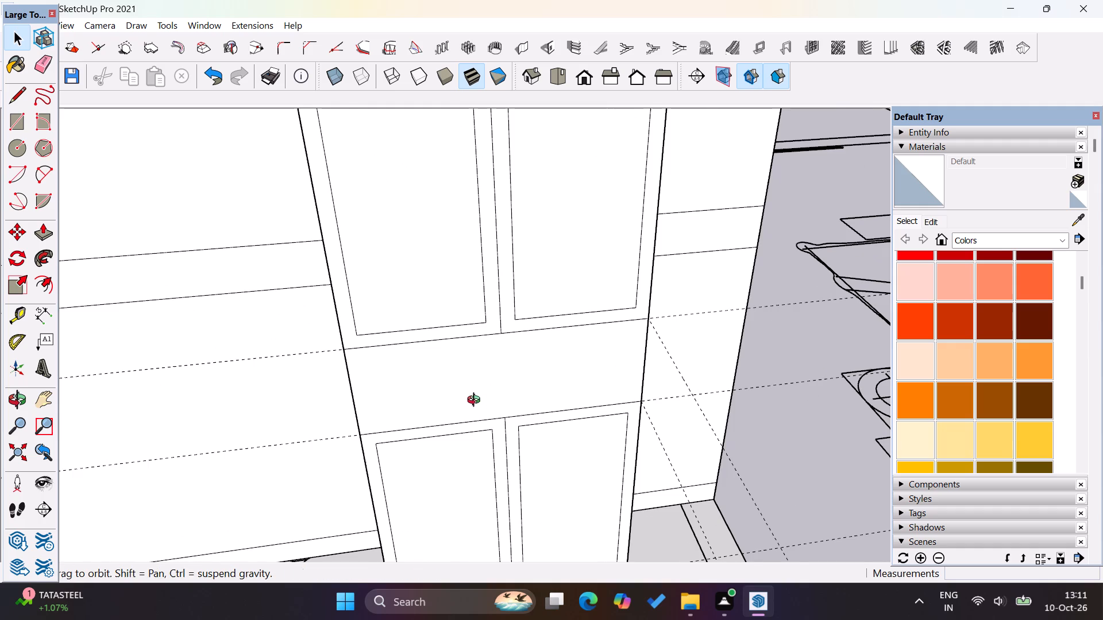
{"action": "middle_click_drag", "start_coordinate": [476, 401], "coordinate": [492, 340]}
{"action": "scroll", "coordinate": [511, 302], "scroll_direction": "up", "scroll_amount": 2}
{"action": "double_click", "coordinate": [512, 301]}
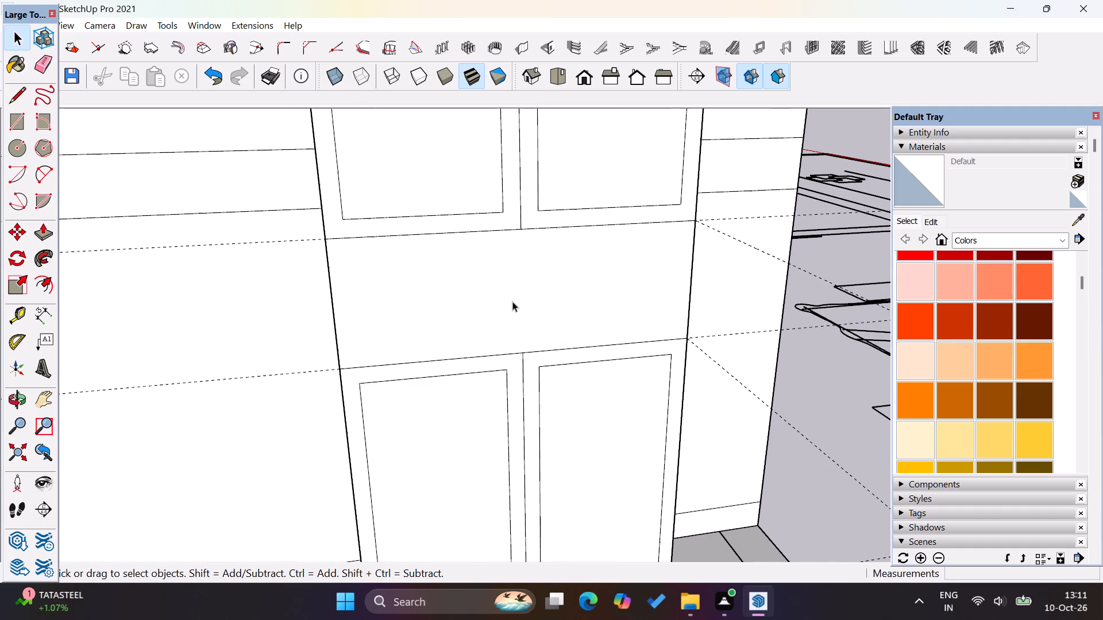
{"action": "left_click", "coordinate": [47, 282]}
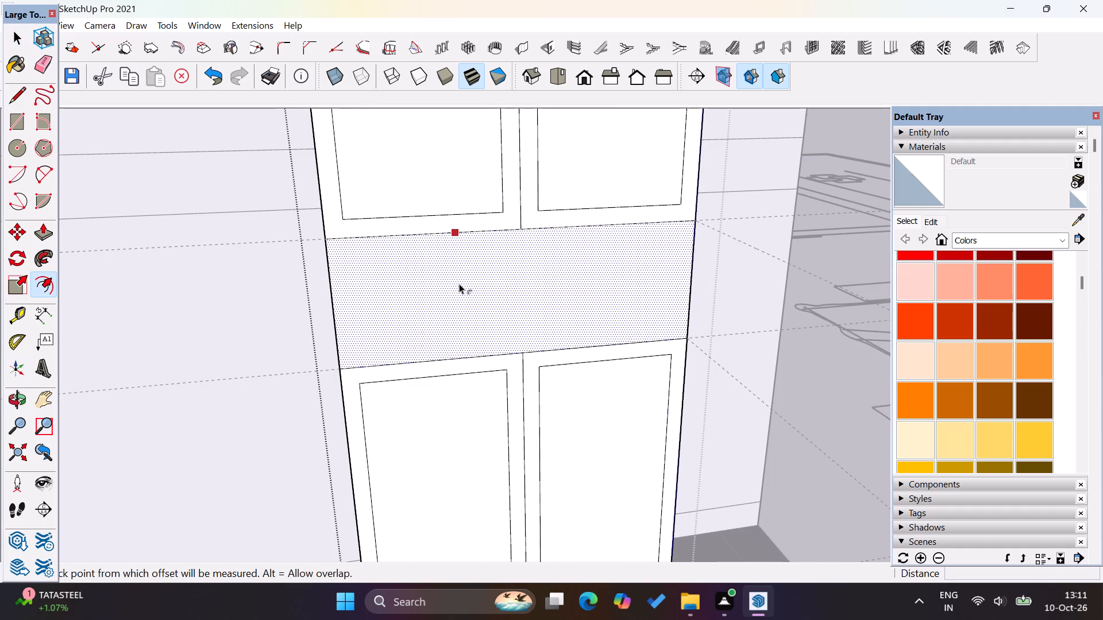
{"action": "left_click", "coordinate": [459, 284]}
{"action": "key", "text": "1"}
{"action": "key", "text": "Return"}
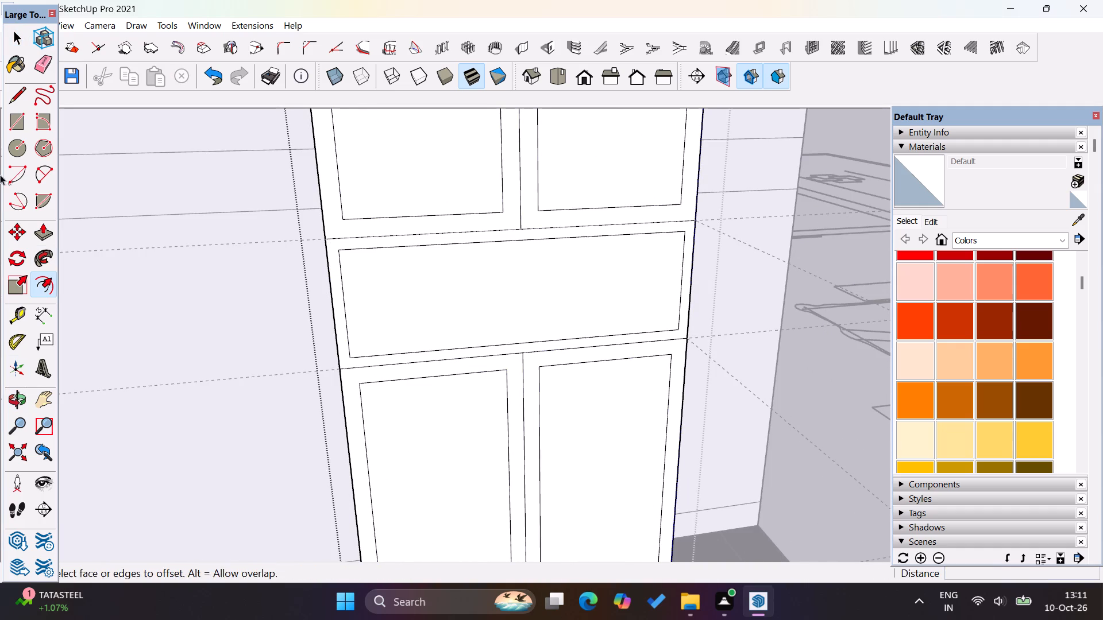
Push the middle band's inner panel 1'8" into the cabinet to form an open niche.
{"action": "left_click", "coordinate": [51, 226]}
{"action": "left_click", "coordinate": [454, 269]}
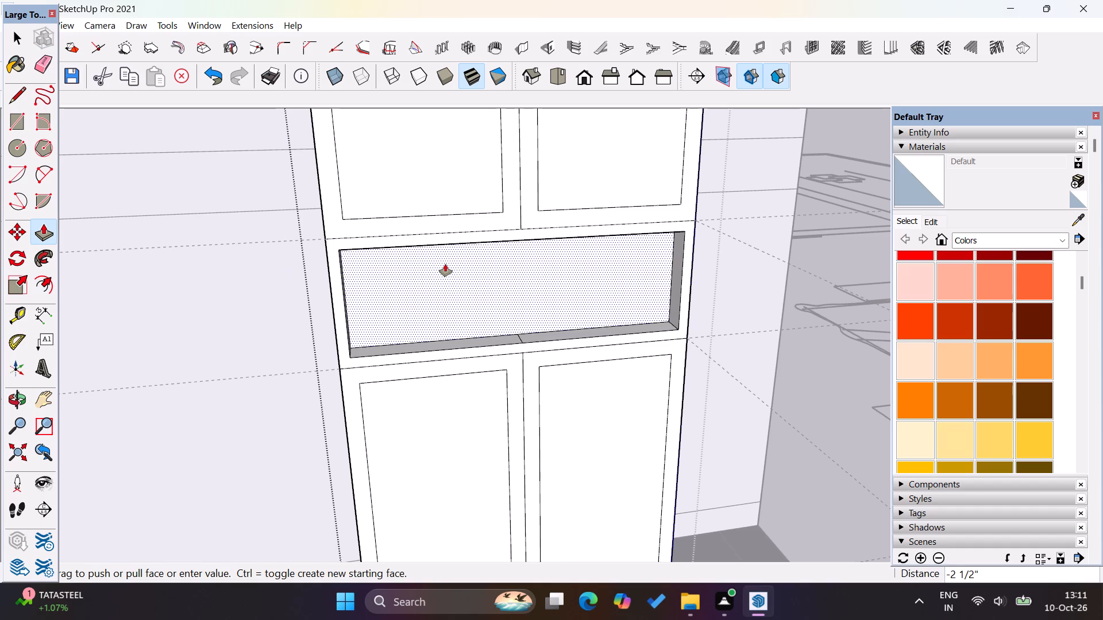
{"action": "type", "text": "1'8"}
{"action": "key", "text": "Return"}
{"action": "scroll", "coordinate": [509, 355], "scroll_direction": "down", "scroll_amount": 4}
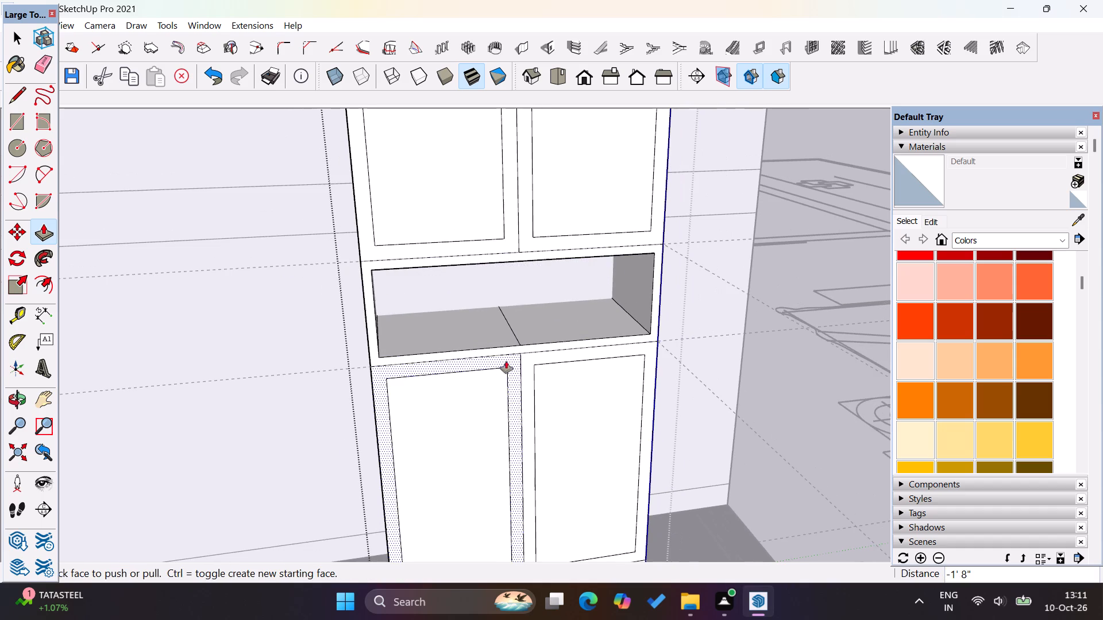
Erase the stray centre lines on the open niche's bottom and top surfaces.
{"action": "left_click", "coordinate": [21, 40]}
{"action": "left_click", "coordinate": [49, 61]}
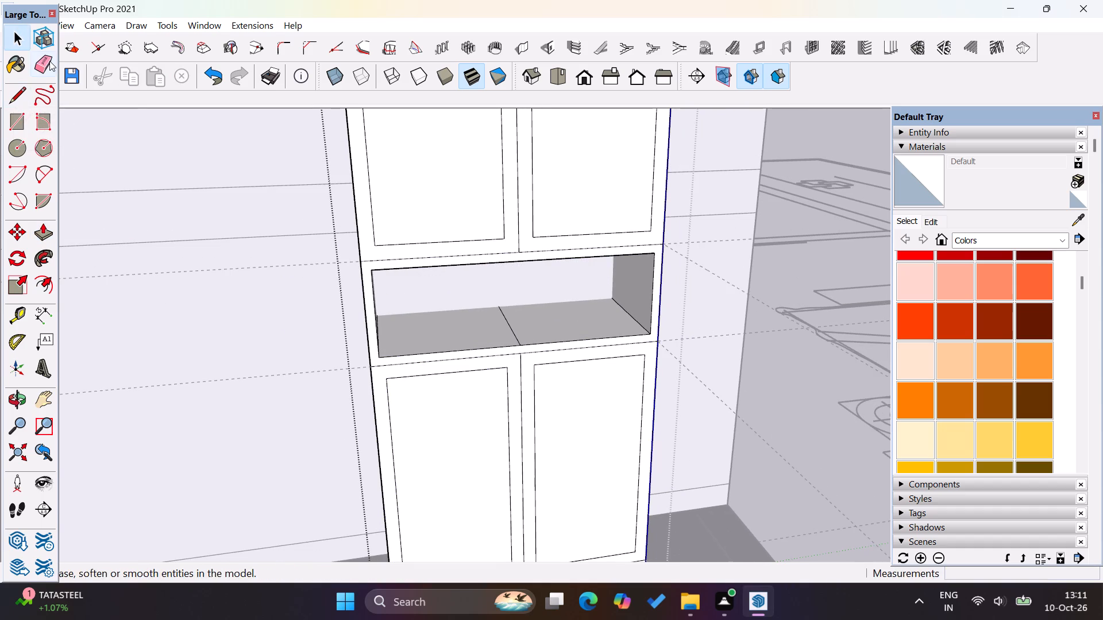
{"action": "double_click", "coordinate": [508, 316]}
{"action": "left_click", "coordinate": [506, 314]}
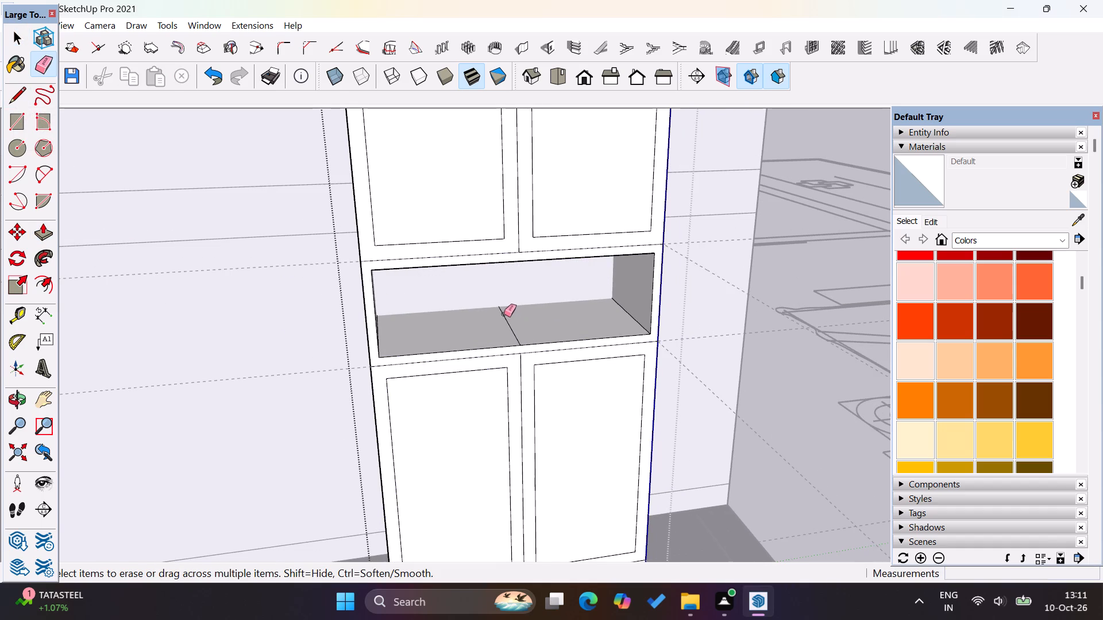
{"action": "left_click", "coordinate": [503, 314]}
{"action": "middle_click_drag", "start_coordinate": [512, 342], "coordinate": [526, 207]}
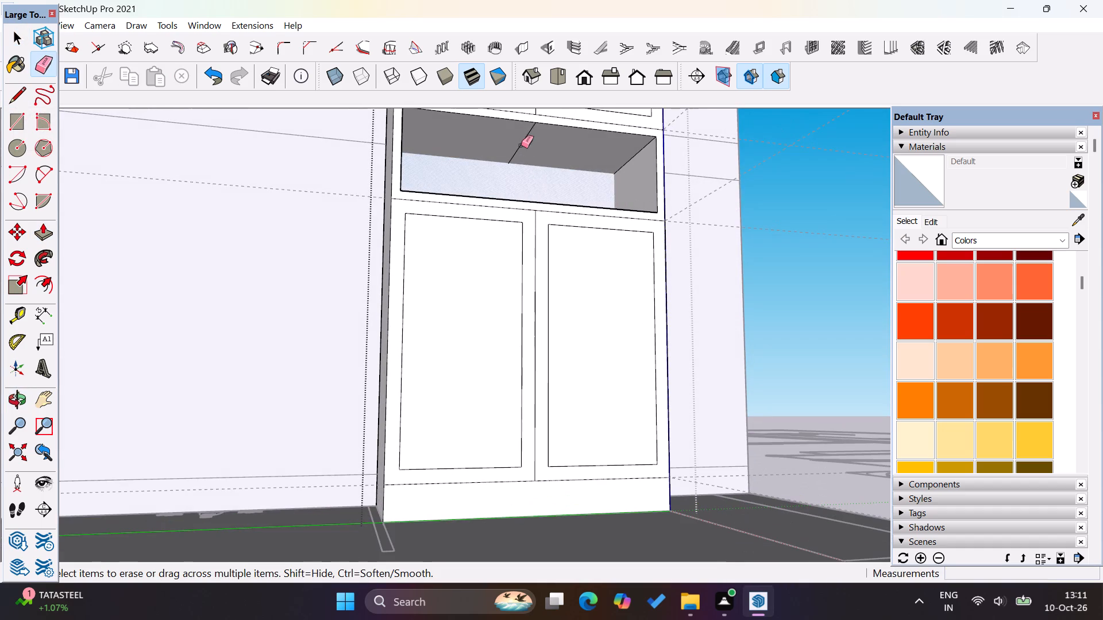
{"action": "left_click", "coordinate": [524, 139]}
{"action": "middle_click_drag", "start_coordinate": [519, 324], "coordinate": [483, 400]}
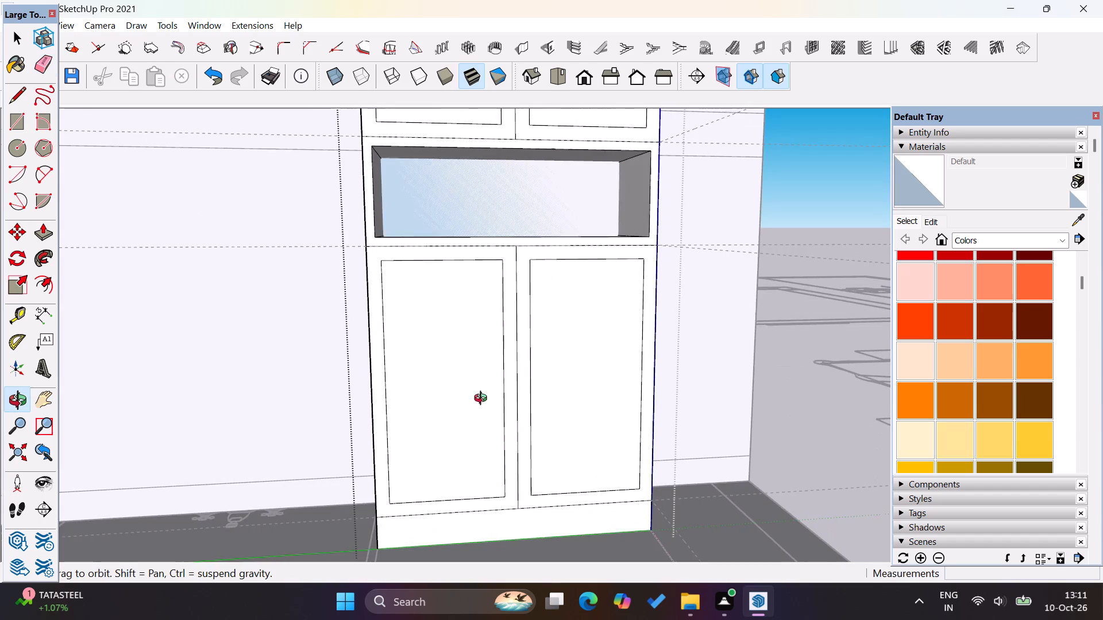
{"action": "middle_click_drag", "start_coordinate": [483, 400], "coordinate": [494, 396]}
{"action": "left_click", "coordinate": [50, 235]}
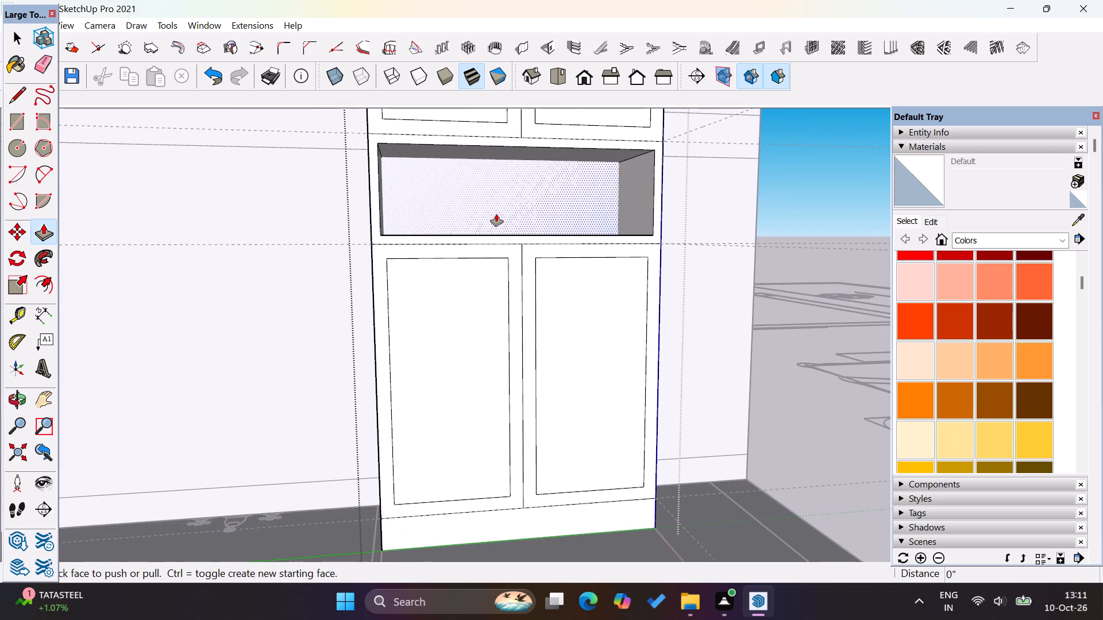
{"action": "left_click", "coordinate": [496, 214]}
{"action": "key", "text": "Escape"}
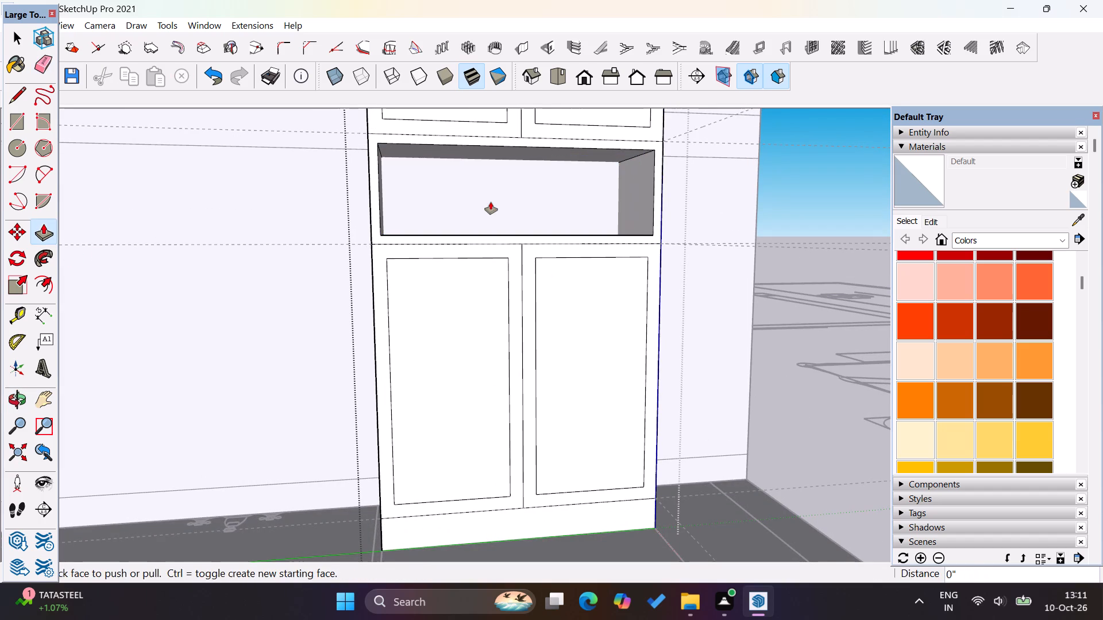
Finish editing the tall cabinet group.
{"action": "middle_click_drag", "start_coordinate": [304, 298], "coordinate": [375, 376]}
{"action": "left_click", "coordinate": [15, 43]}
{"action": "left_click", "coordinate": [810, 404]}
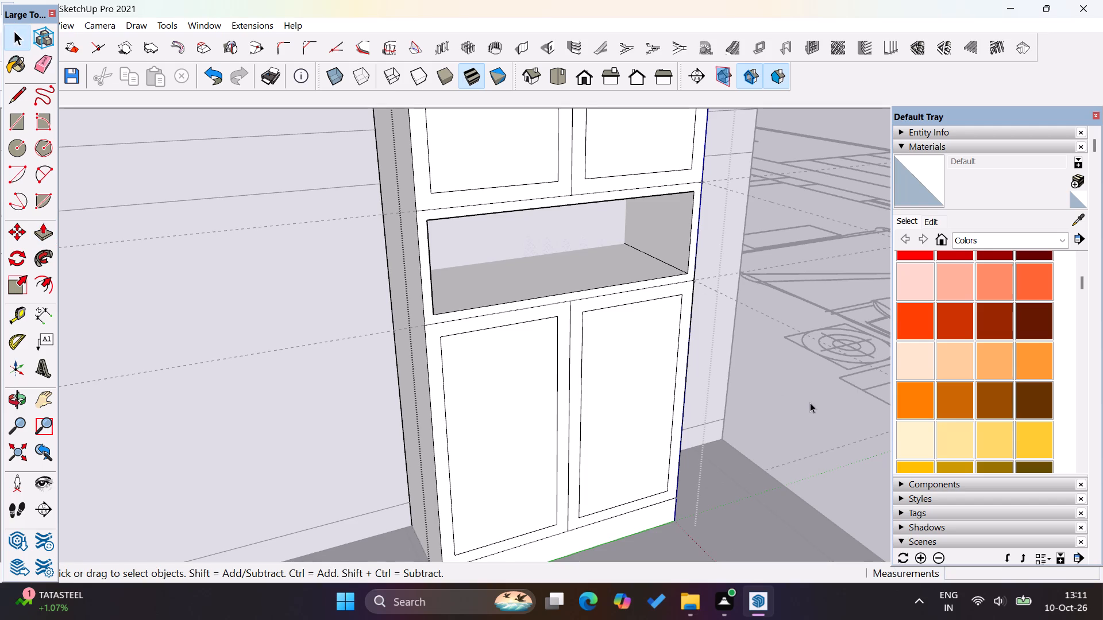
Undo the centre-line erasures and the 1'8" push of the open niche between the upper and lower doors.
{"action": "key", "text": "ctrl+z"}
{"action": "key", "text": "ctrl+z"}
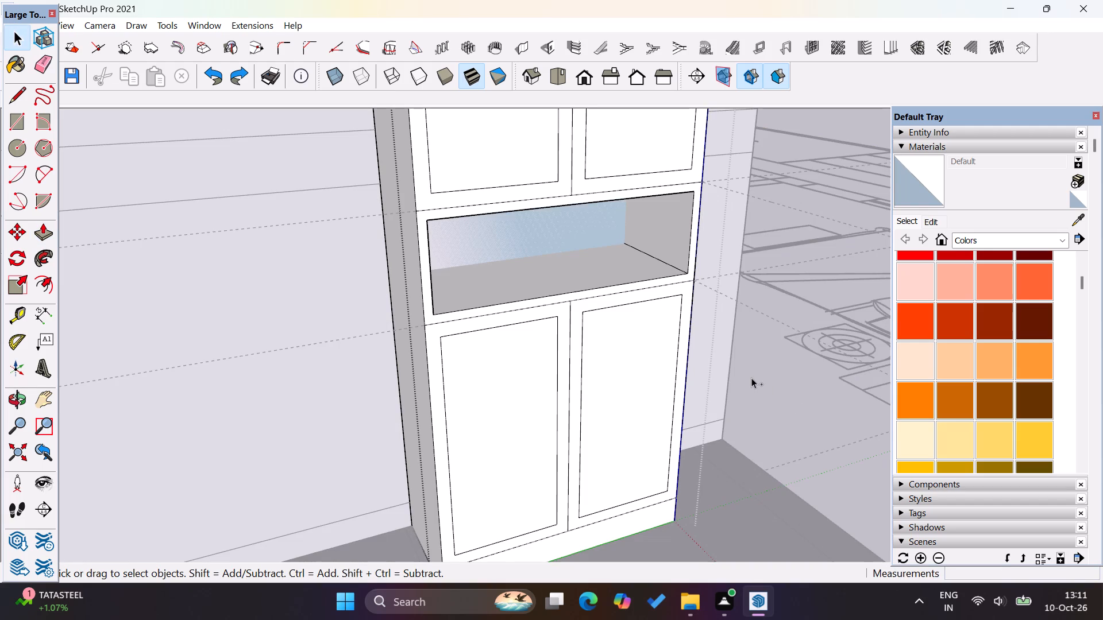
{"action": "key", "text": "ctrl+z"}
{"action": "key", "text": "ctrl+z"}
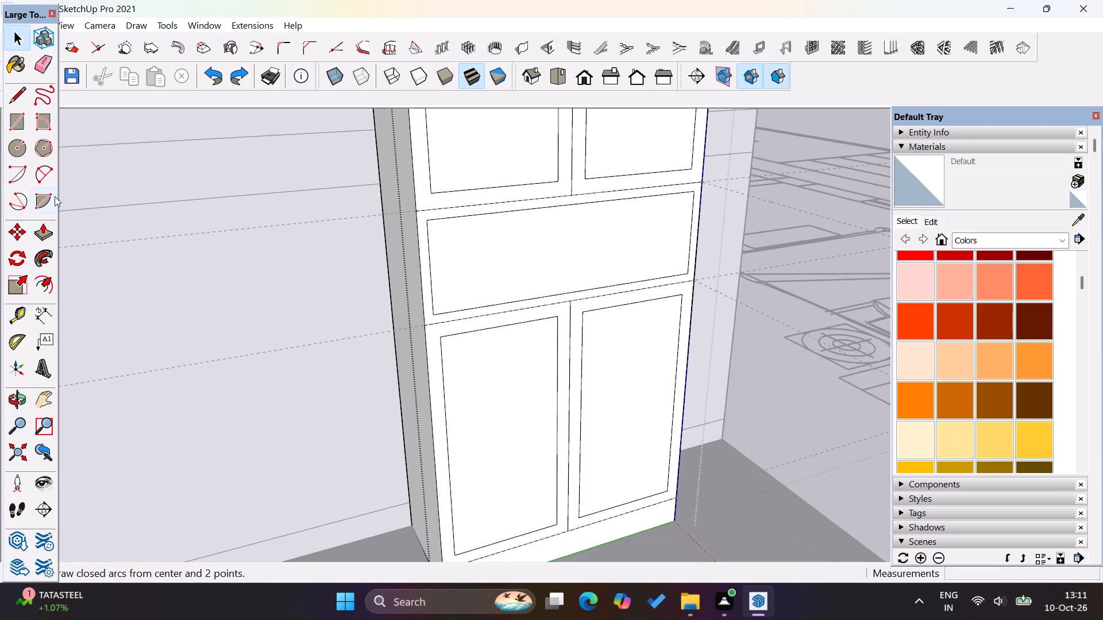
Push the middle band's inner panel 1' into the cabinet to form the open niche.
{"action": "left_click", "coordinate": [44, 233]}
{"action": "left_click", "coordinate": [597, 234]}
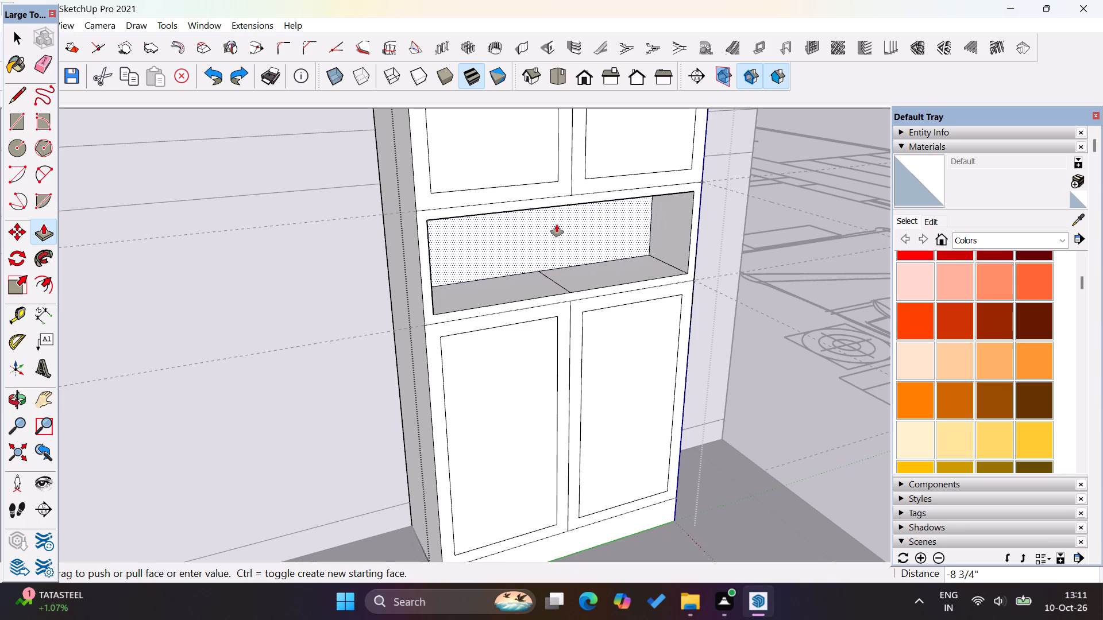
{"action": "type", "text": "1'"}
{"action": "key", "text": "Return"}
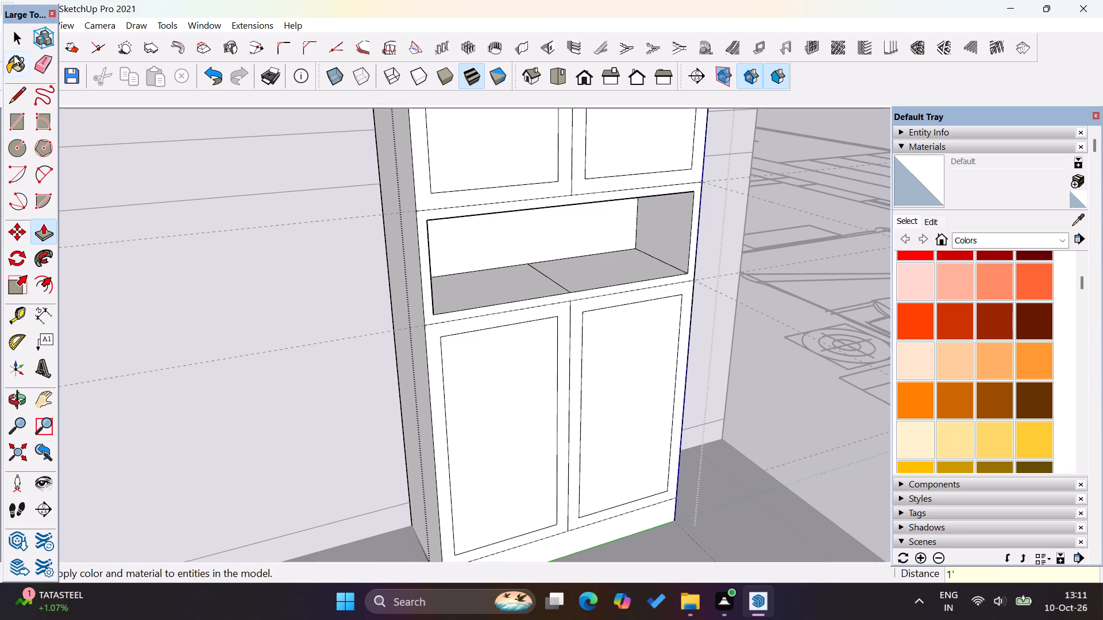
Erase the stray centre lines on the open niche's bottom and top surfaces.
{"action": "left_click", "coordinate": [49, 72]}
{"action": "left_click_drag", "start_coordinate": [562, 278], "coordinate": [551, 279]}
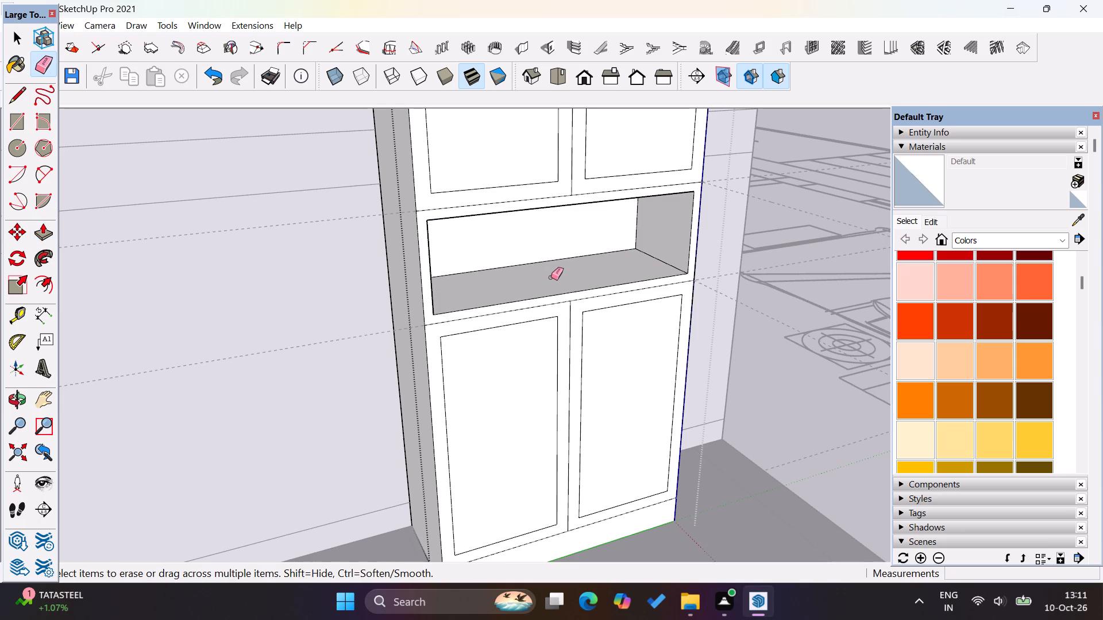
{"action": "middle_click_drag", "start_coordinate": [551, 277], "coordinate": [564, 134]}
{"action": "scroll", "coordinate": [553, 264], "scroll_direction": "down", "scroll_amount": 5}
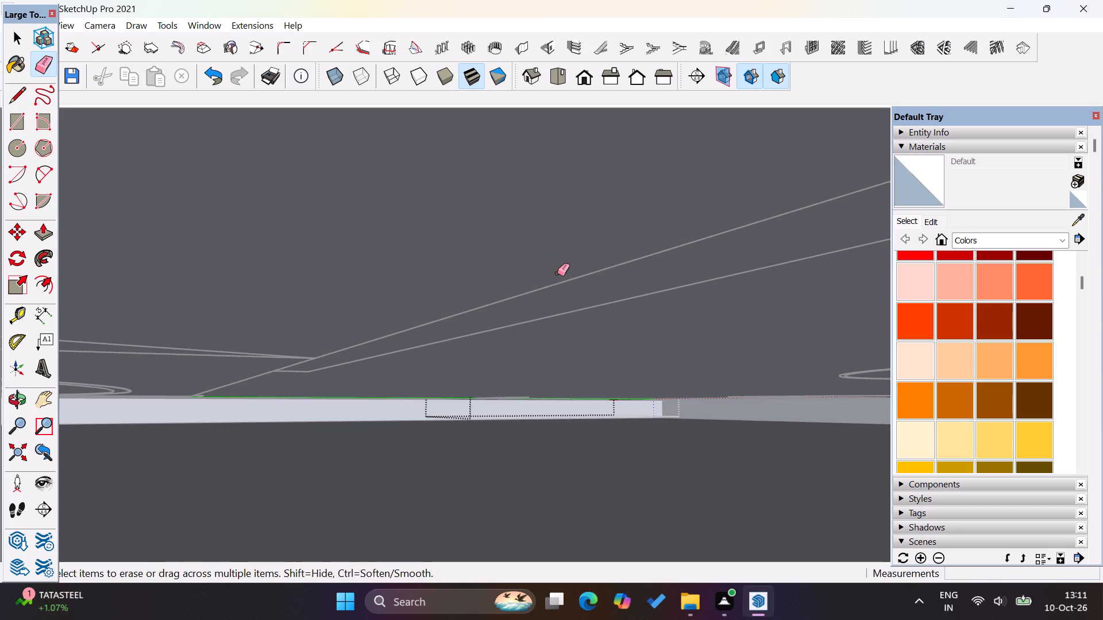
{"action": "middle_click_drag", "start_coordinate": [558, 276], "coordinate": [533, 413]}
{"action": "scroll", "coordinate": [533, 413], "scroll_direction": "down", "scroll_amount": 20}
{"action": "scroll", "coordinate": [533, 413], "scroll_direction": "down", "scroll_amount": 7}
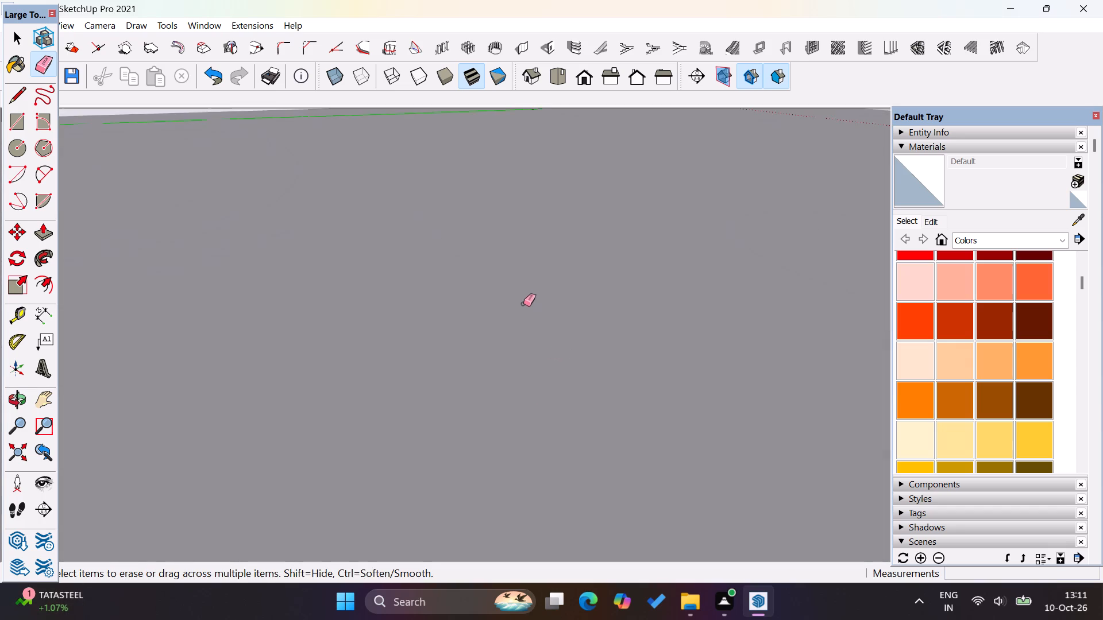
{"action": "scroll", "coordinate": [523, 304], "scroll_direction": "down", "scroll_amount": 18}
{"action": "scroll", "coordinate": [524, 302], "scroll_direction": "down", "scroll_amount": 20}
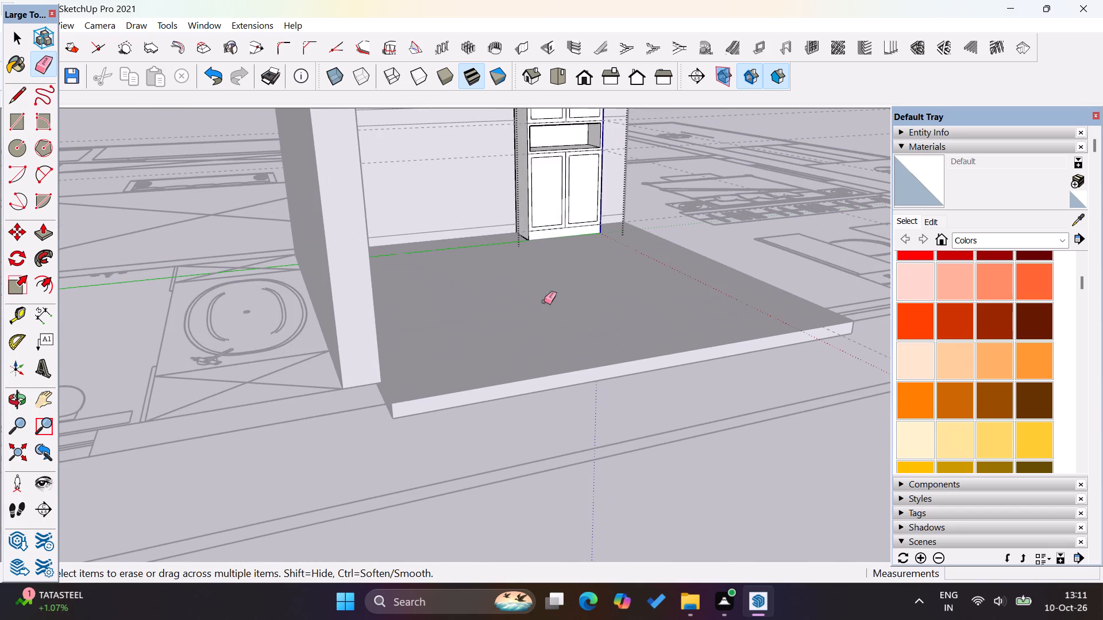
{"action": "scroll", "coordinate": [558, 97], "scroll_direction": "up", "scroll_amount": 14}
{"action": "scroll", "coordinate": [561, 119], "scroll_direction": "down", "scroll_amount": 2}
{"action": "scroll", "coordinate": [561, 119], "scroll_direction": "up", "scroll_amount": 14}
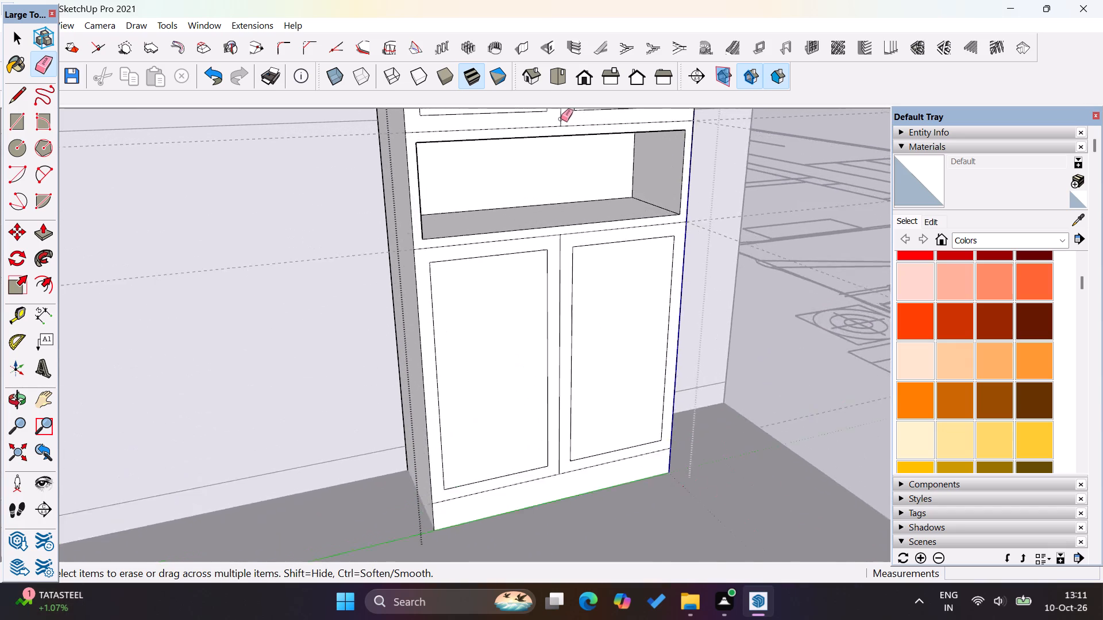
{"action": "scroll", "coordinate": [561, 119], "scroll_direction": "up", "scroll_amount": 20}
{"action": "scroll", "coordinate": [561, 119], "scroll_direction": "up", "scroll_amount": 6}
{"action": "middle_click_drag", "start_coordinate": [552, 199], "coordinate": [569, 156]}
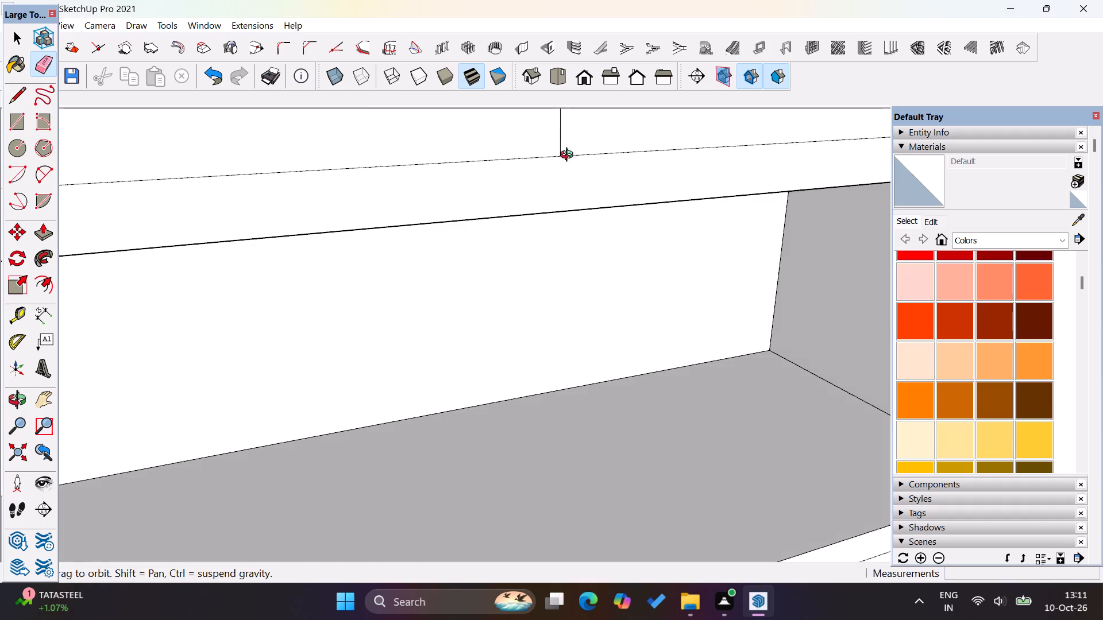
{"action": "middle_click_drag", "start_coordinate": [569, 156], "coordinate": [570, 83]}
{"action": "left_click", "coordinate": [515, 231]}
{"action": "scroll", "coordinate": [468, 311], "scroll_direction": "down", "scroll_amount": 4}
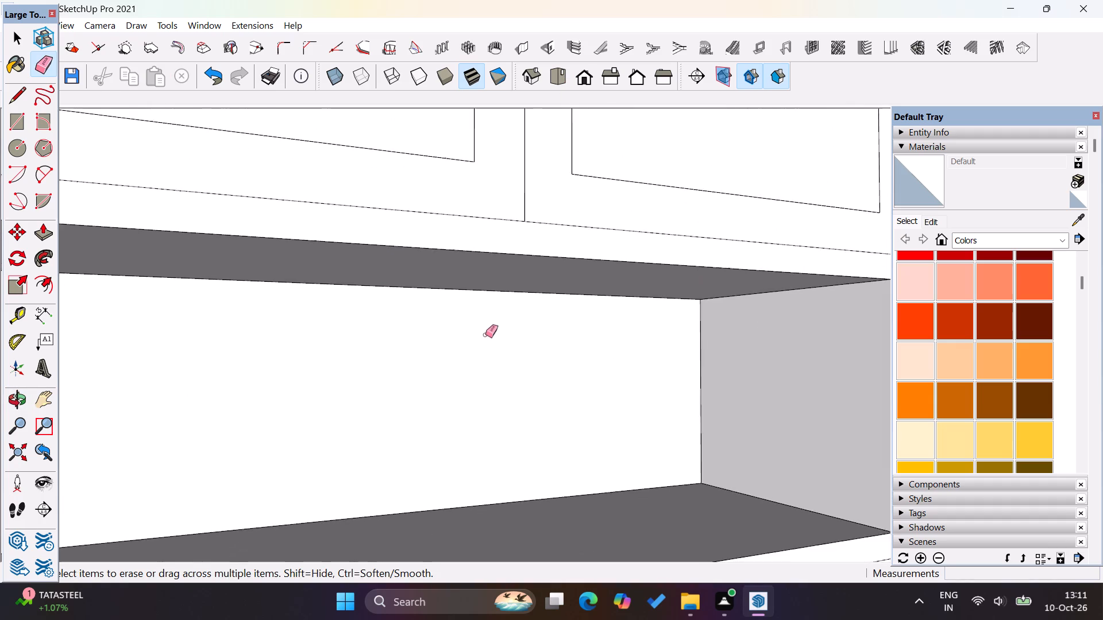
{"action": "scroll", "coordinate": [485, 335], "scroll_direction": "down", "scroll_amount": 13}
{"action": "middle_click_drag", "start_coordinate": [651, 315], "coordinate": [599, 387]}
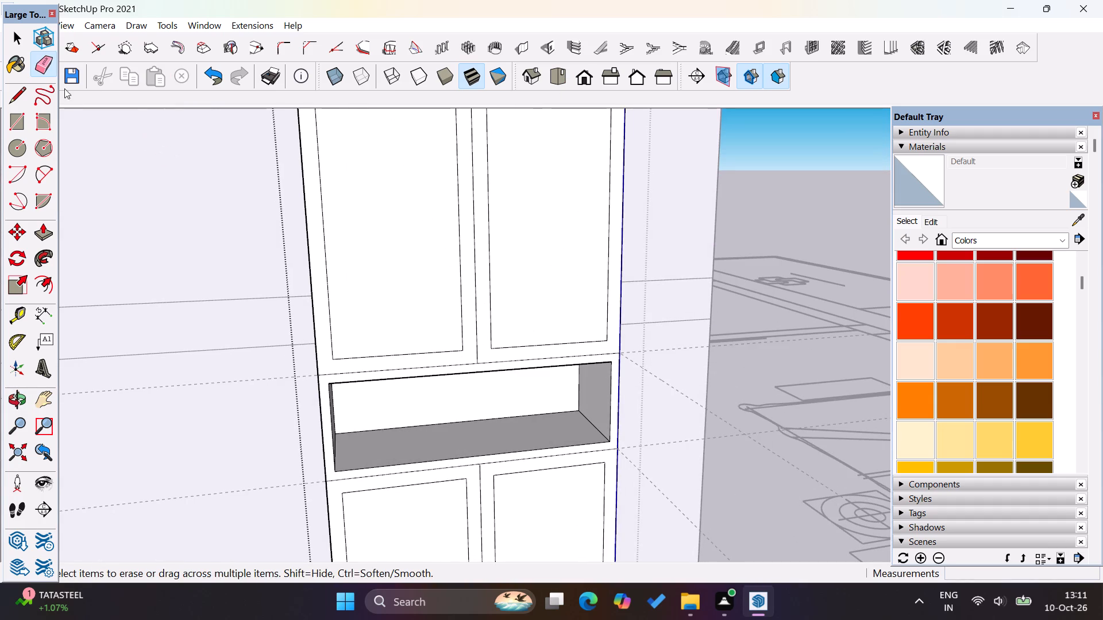
Finish editing the tall cabinet group.
{"action": "left_click", "coordinate": [11, 35]}
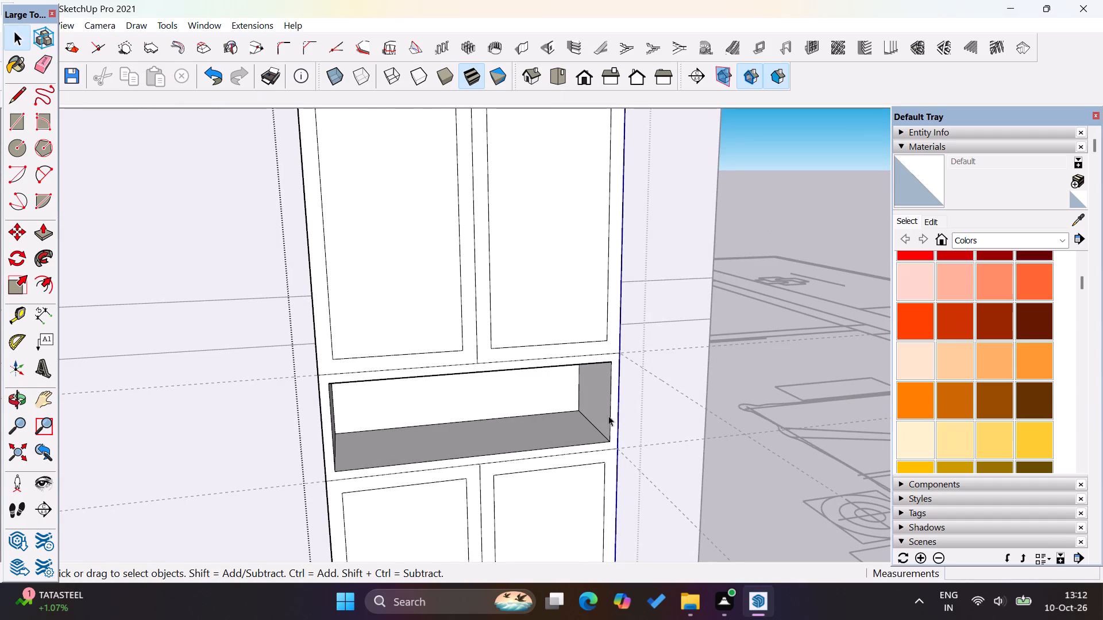
{"action": "scroll", "coordinate": [589, 428], "scroll_direction": "down", "scroll_amount": 5}
{"action": "left_click", "coordinate": [787, 196]}
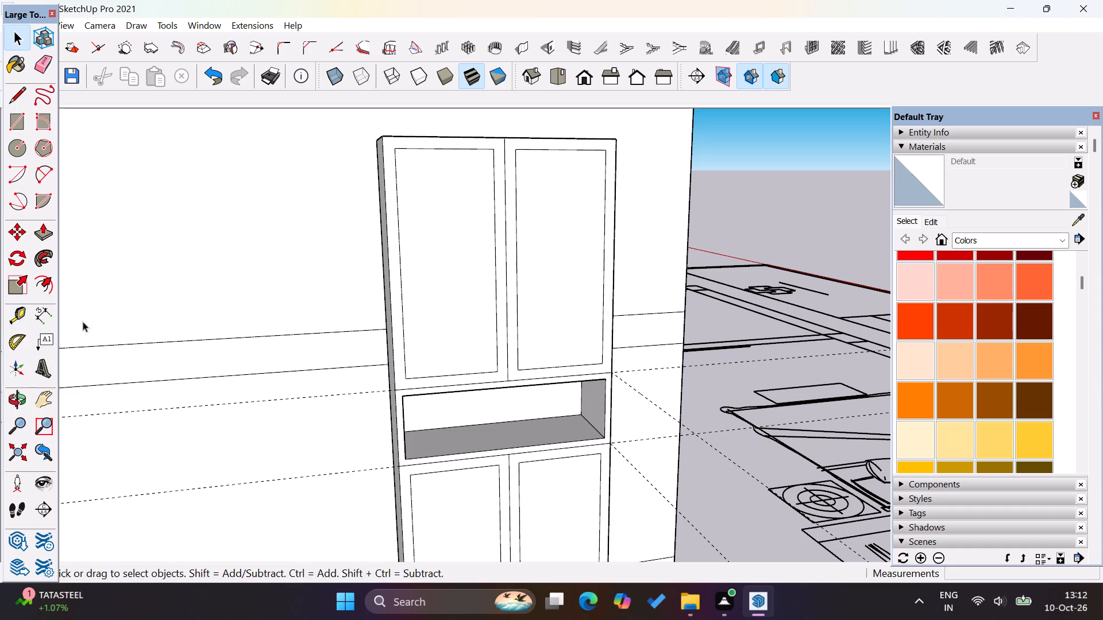
Place vertical guides 2" inside both side edges of the upper-left door's inner panel.
{"action": "left_click", "coordinate": [15, 313]}
{"action": "scroll", "coordinate": [396, 282], "scroll_direction": "up", "scroll_amount": 11}
{"action": "left_click", "coordinate": [397, 289]}
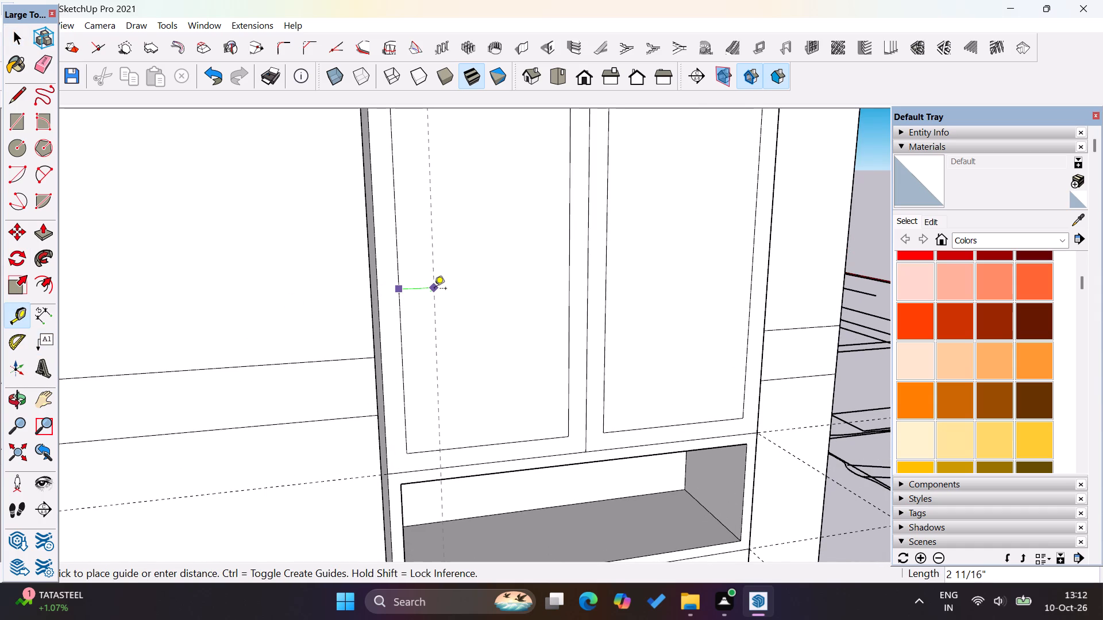
{"action": "key", "text": "2"}
{"action": "key", "text": "Return"}
{"action": "left_click", "coordinate": [569, 278]}
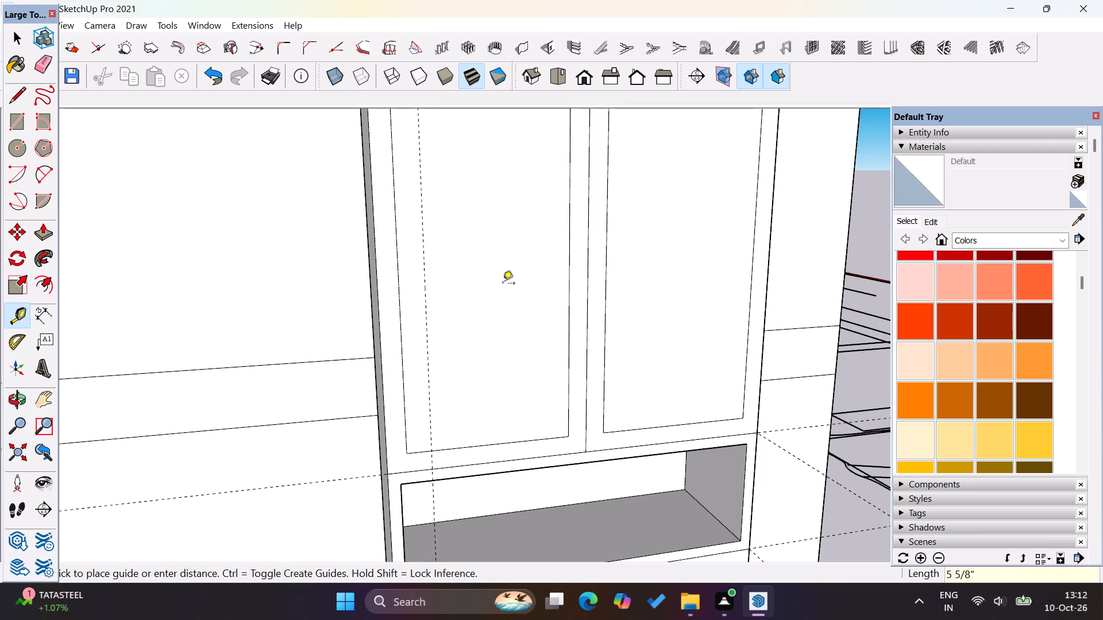
{"action": "key", "text": "2"}
{"action": "key", "text": "Return"}
Place a horizontal guide 2" above the bottom edge of the upper-left door's inner panel.
{"action": "left_click", "coordinate": [489, 447]}
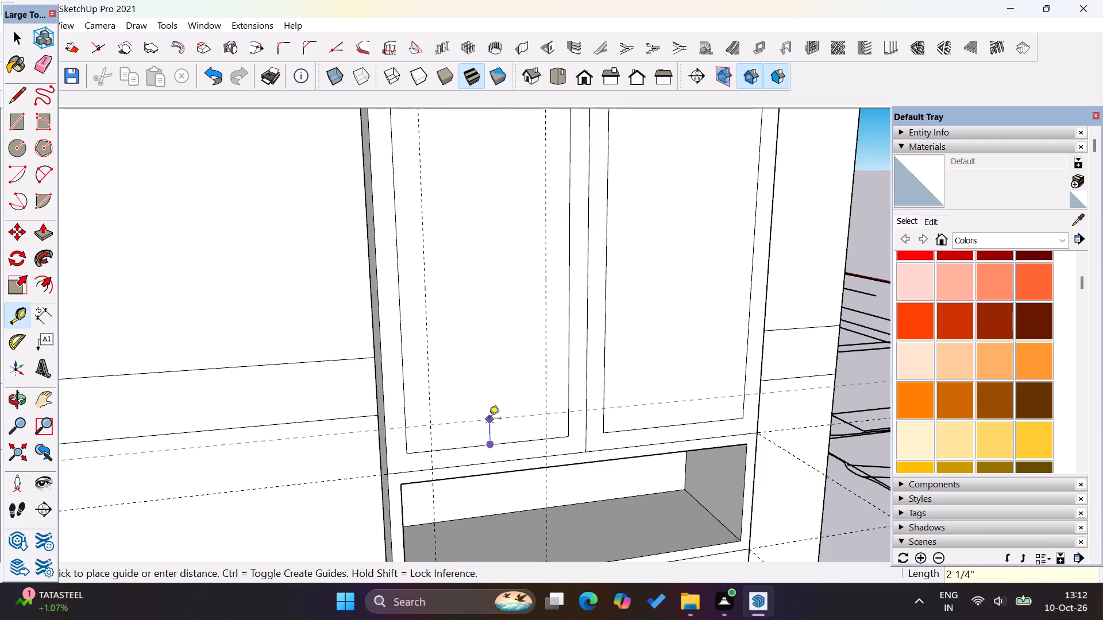
{"action": "key", "text": "2"}
{"action": "key", "text": "Return"}
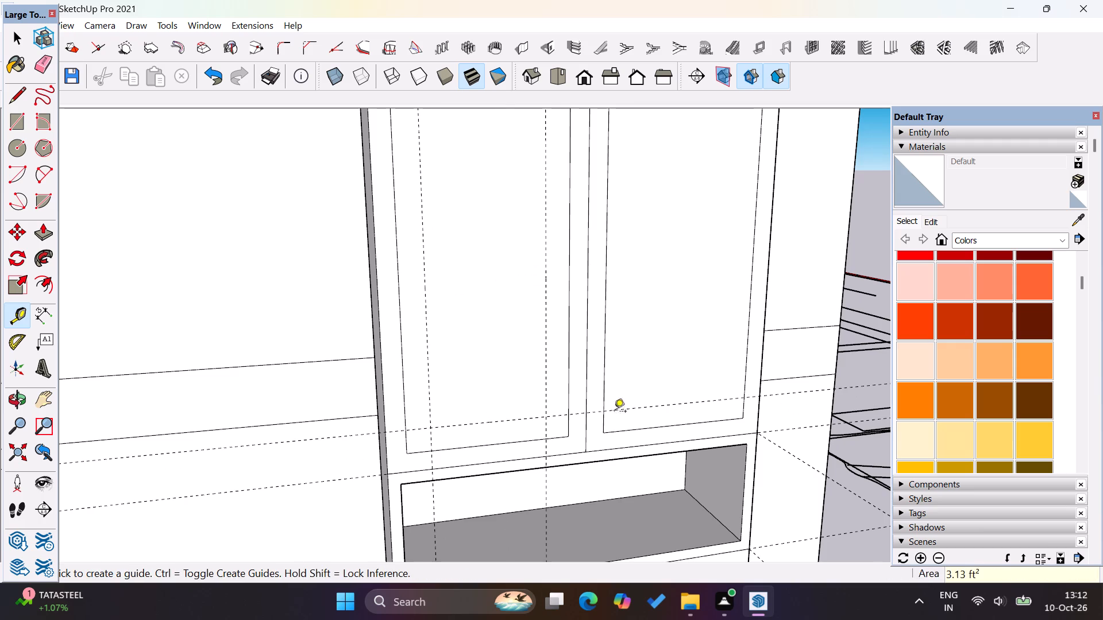
Place vertical guides 2" inside both side edges of the upper-right door's inner panel.
{"action": "left_click", "coordinate": [601, 393]}
{"action": "key", "text": "2"}
{"action": "key", "text": "Return"}
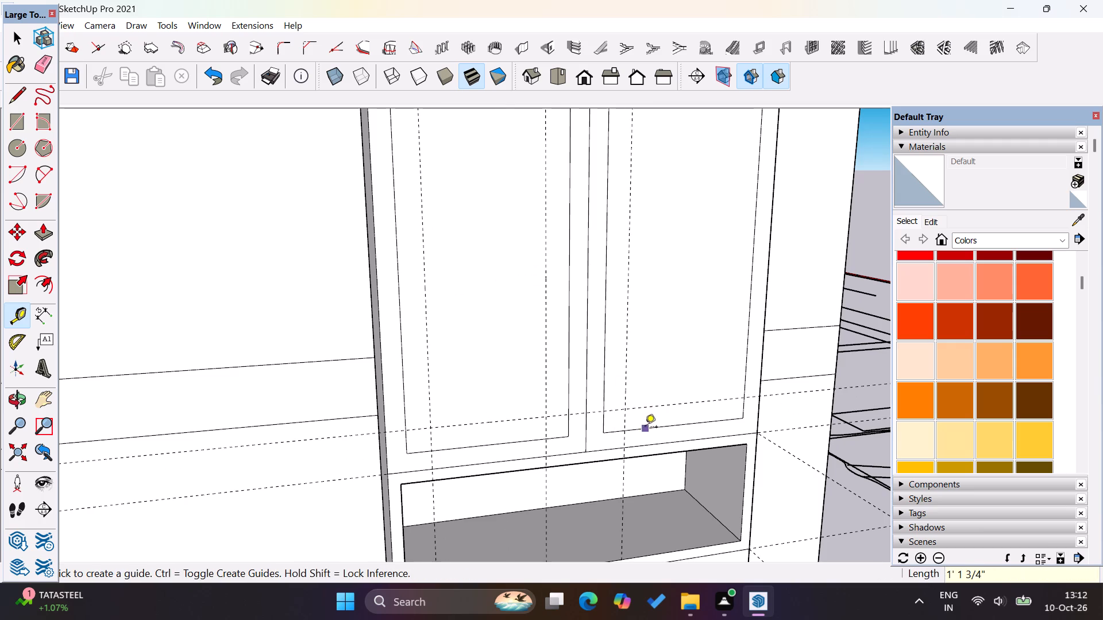
{"action": "left_click", "coordinate": [645, 428]}
{"action": "key", "text": "Escape"}
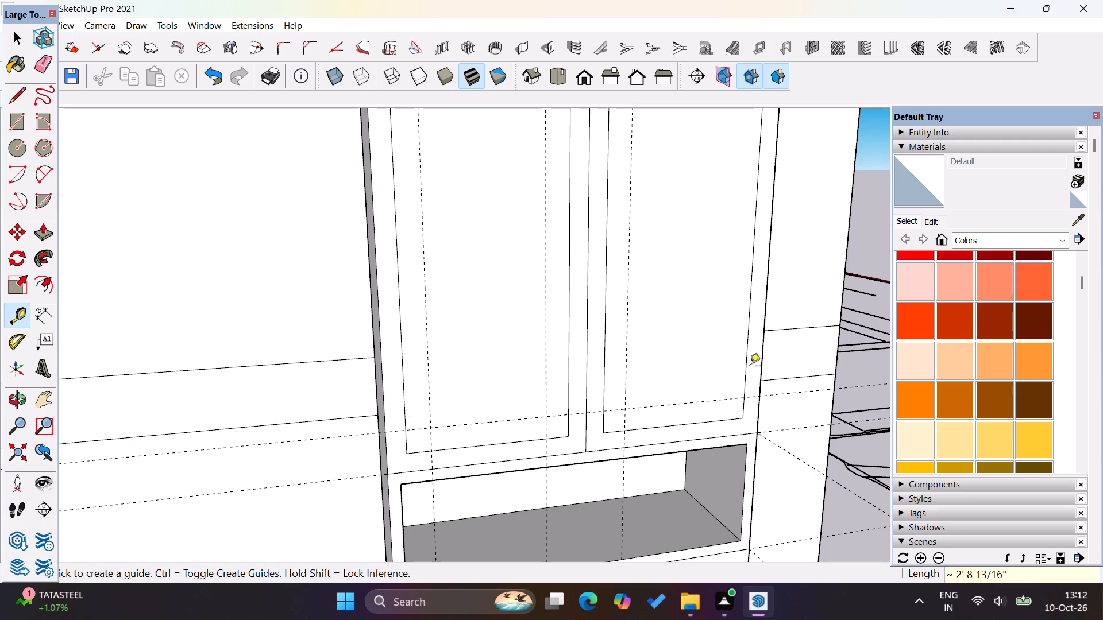
{"action": "left_click", "coordinate": [750, 367]}
{"action": "key", "text": "2"}
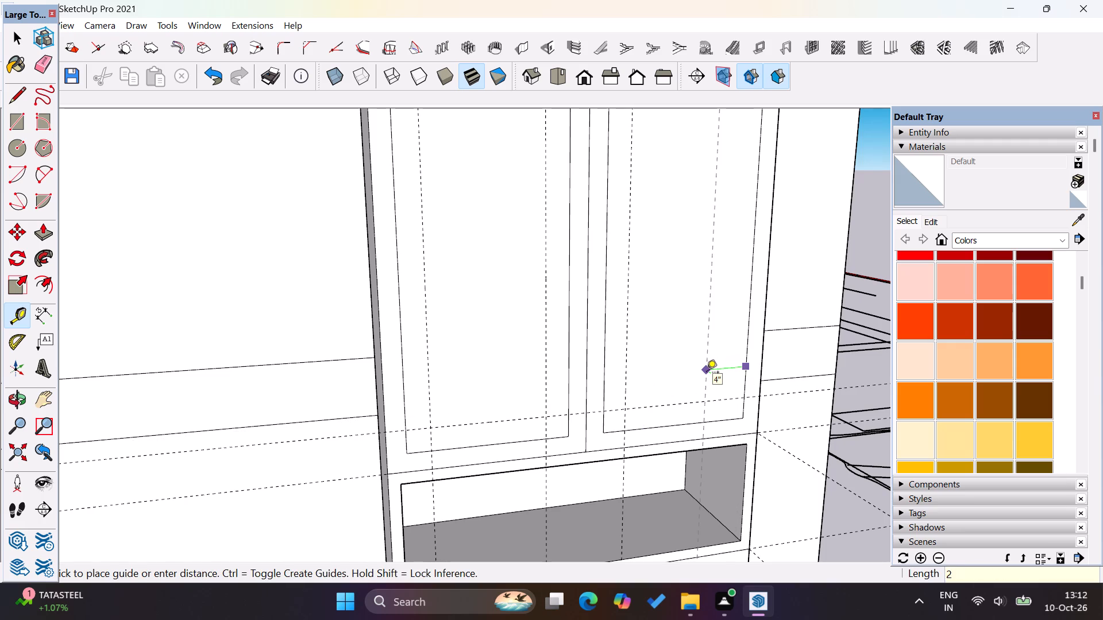
{"action": "key", "text": "Return"}
Place a horizontal guide 2" below the top edge of the upper-left door's inner panel.
{"action": "scroll", "coordinate": [616, 449], "scroll_direction": "down", "scroll_amount": 9}
{"action": "scroll", "coordinate": [524, 320], "scroll_direction": "up", "scroll_amount": 8}
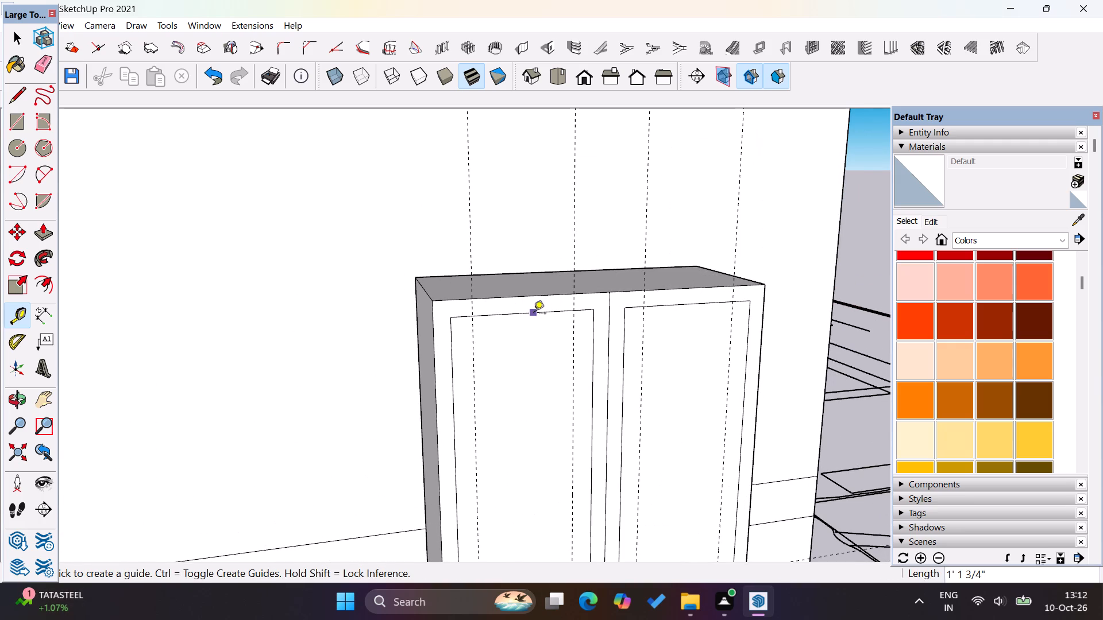
{"action": "left_click", "coordinate": [532, 314]}
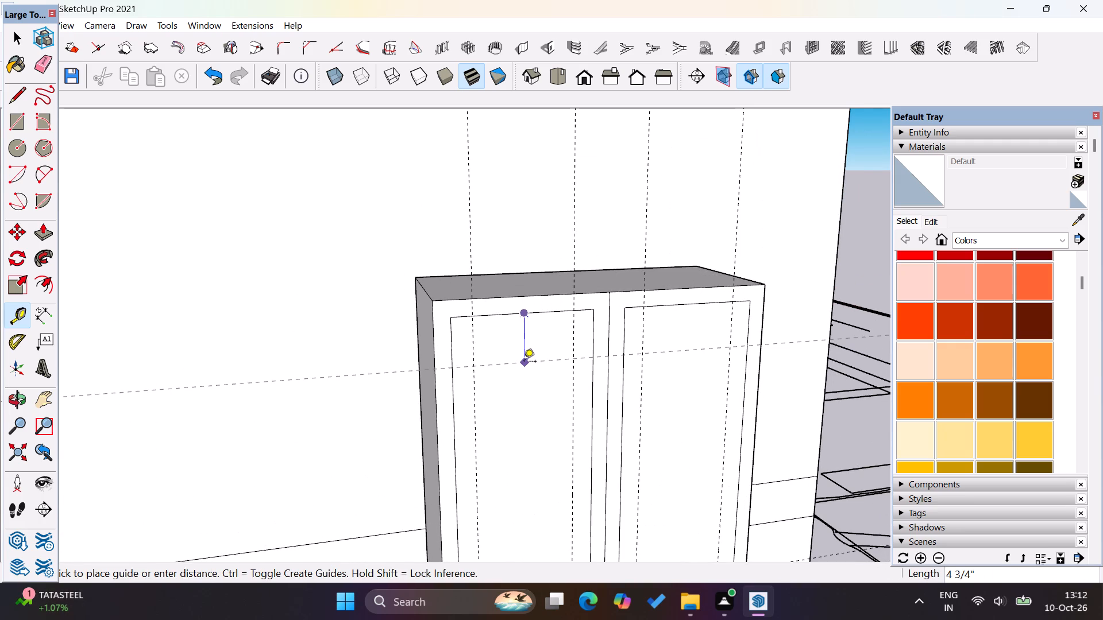
{"action": "key", "text": "2"}
{"action": "key", "text": "Return"}
Inside the tall cabinet group, draw a 2" radius arc between the guide intersections at the upper-left door panel's top-left corner.
{"action": "left_click", "coordinate": [15, 46]}
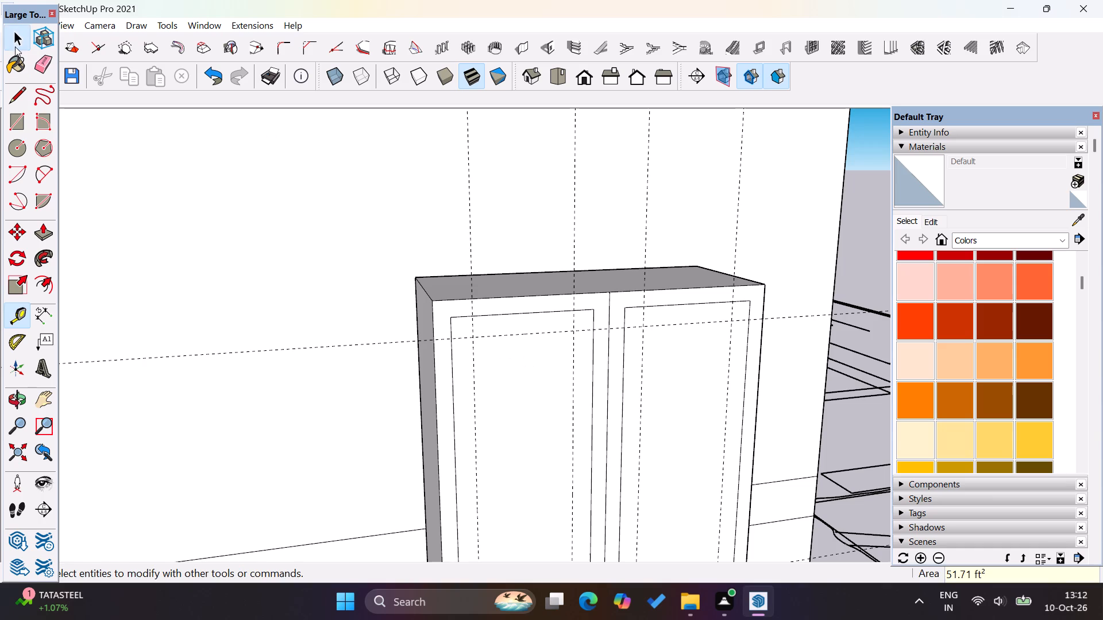
{"action": "double_click", "coordinate": [545, 366]}
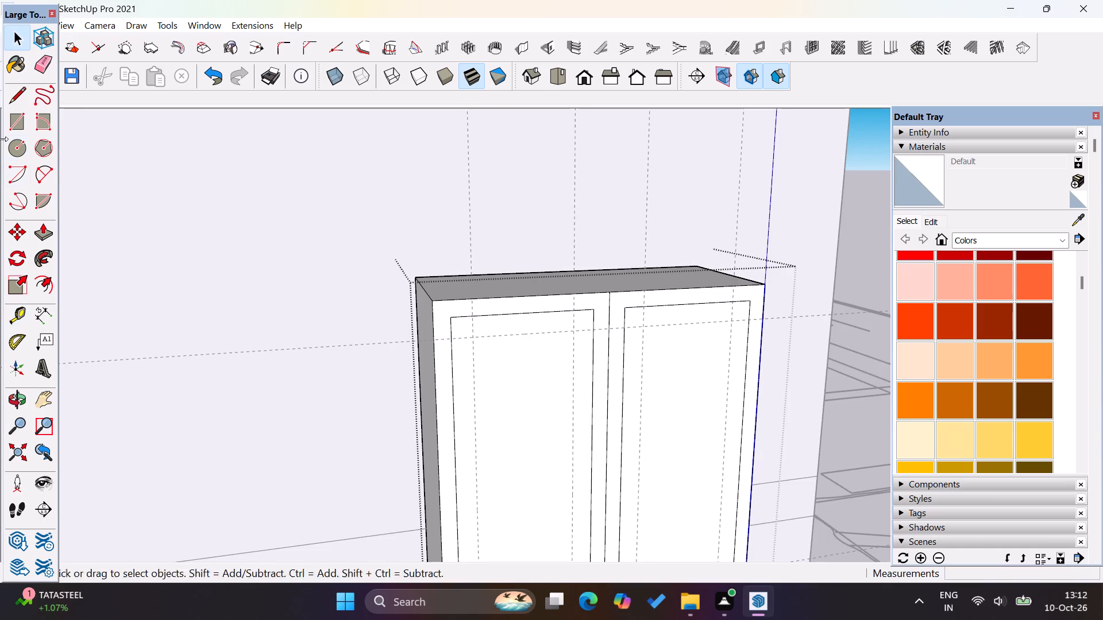
{"action": "left_click", "coordinate": [40, 168]}
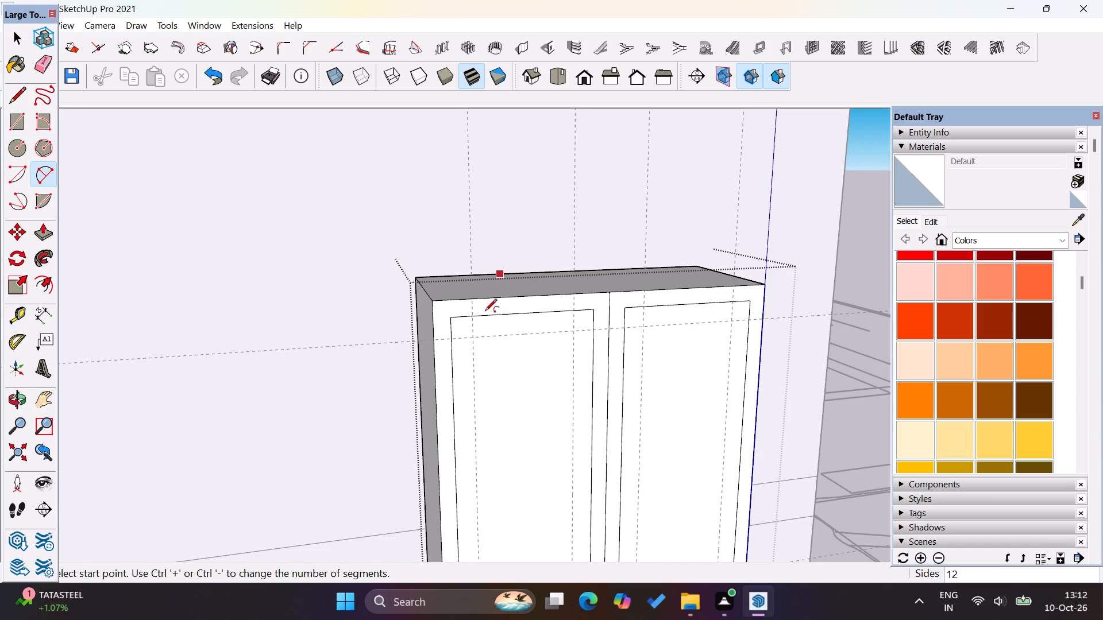
{"action": "scroll", "coordinate": [466, 338], "scroll_direction": "up", "scroll_amount": 8}
{"action": "left_click", "coordinate": [442, 334]}
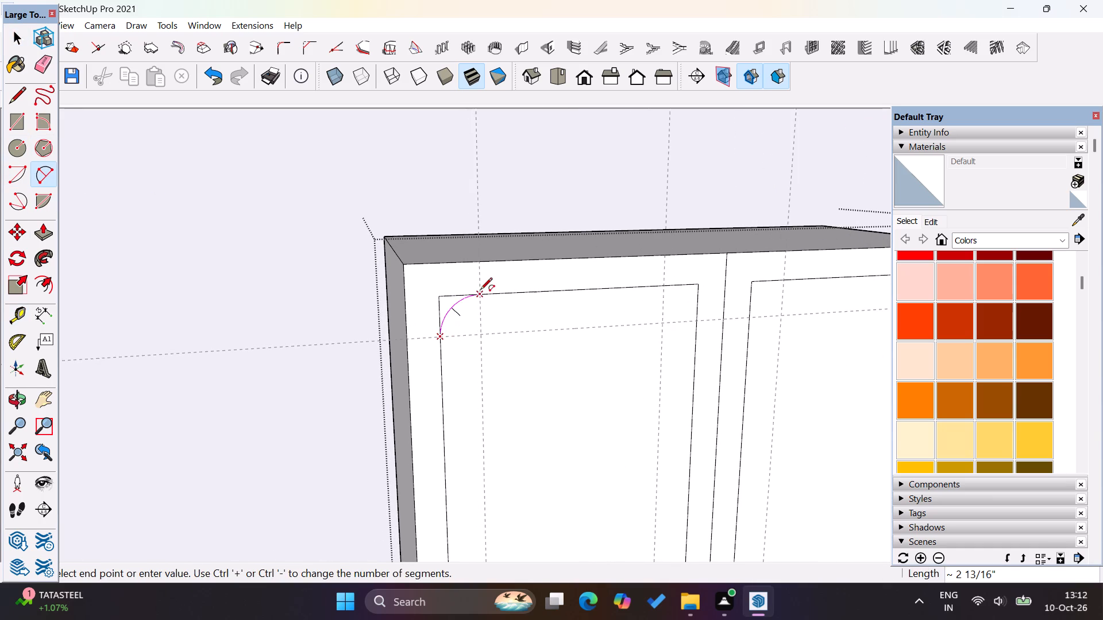
{"action": "left_click", "coordinate": [480, 290]}
{"action": "scroll", "coordinate": [447, 307], "scroll_direction": "up", "scroll_amount": 10}
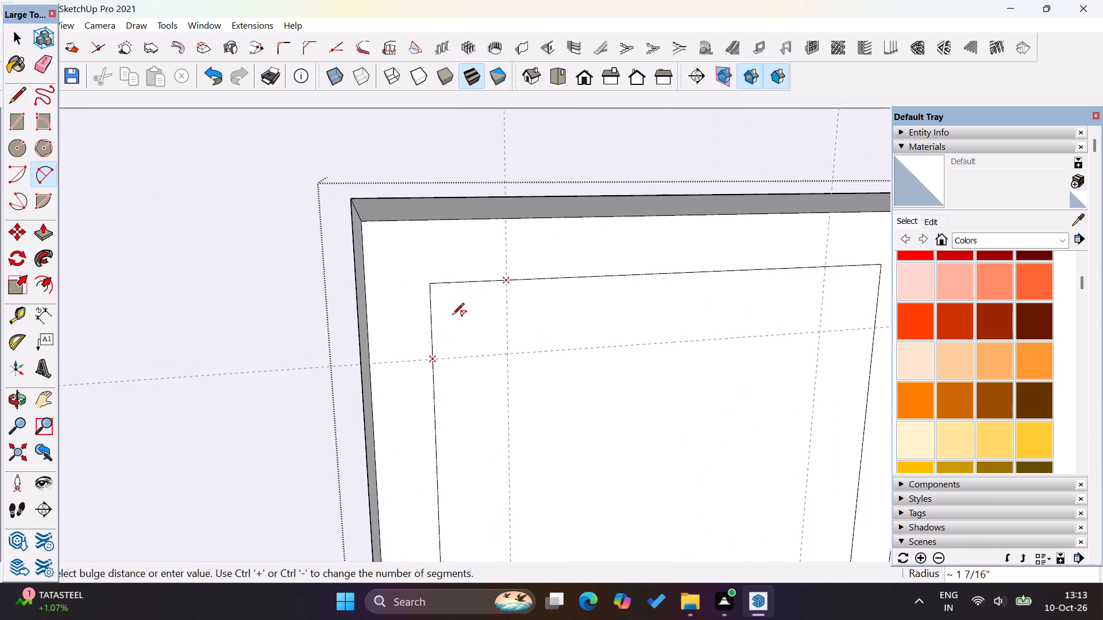
{"action": "scroll", "coordinate": [452, 316], "scroll_direction": "up", "scroll_amount": 10}
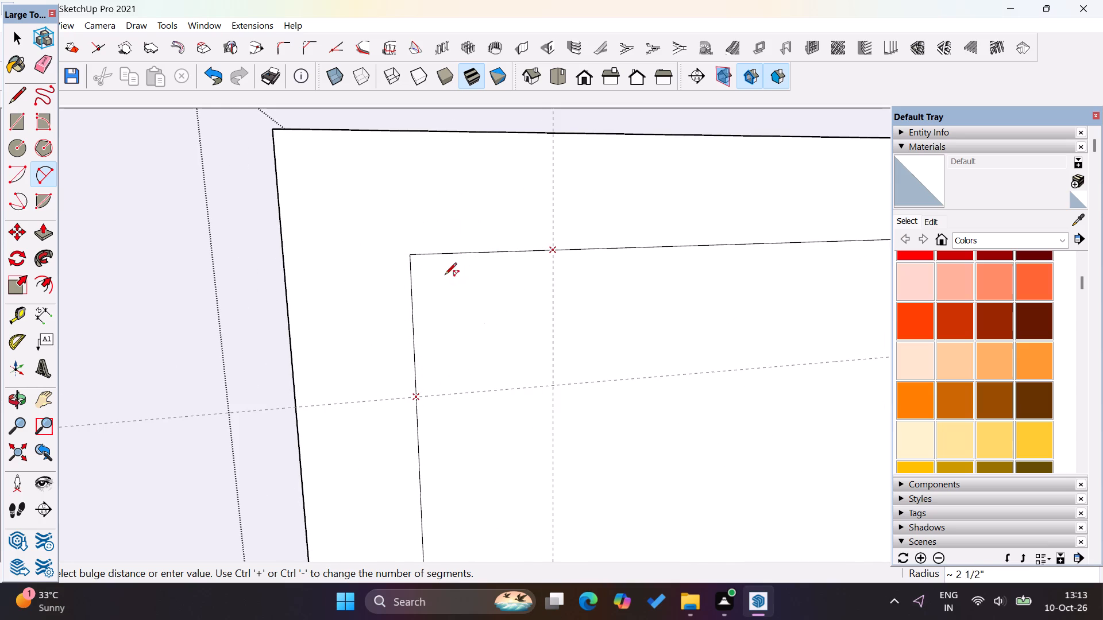
{"action": "left_click", "coordinate": [447, 306]}
Draw a 2" radius arc between the guide intersections at the upper-left door panel's top-right corner.
{"action": "scroll", "coordinate": [252, 375], "scroll_direction": "down", "scroll_amount": 10}
{"action": "scroll", "coordinate": [697, 342], "scroll_direction": "up", "scroll_amount": 4}
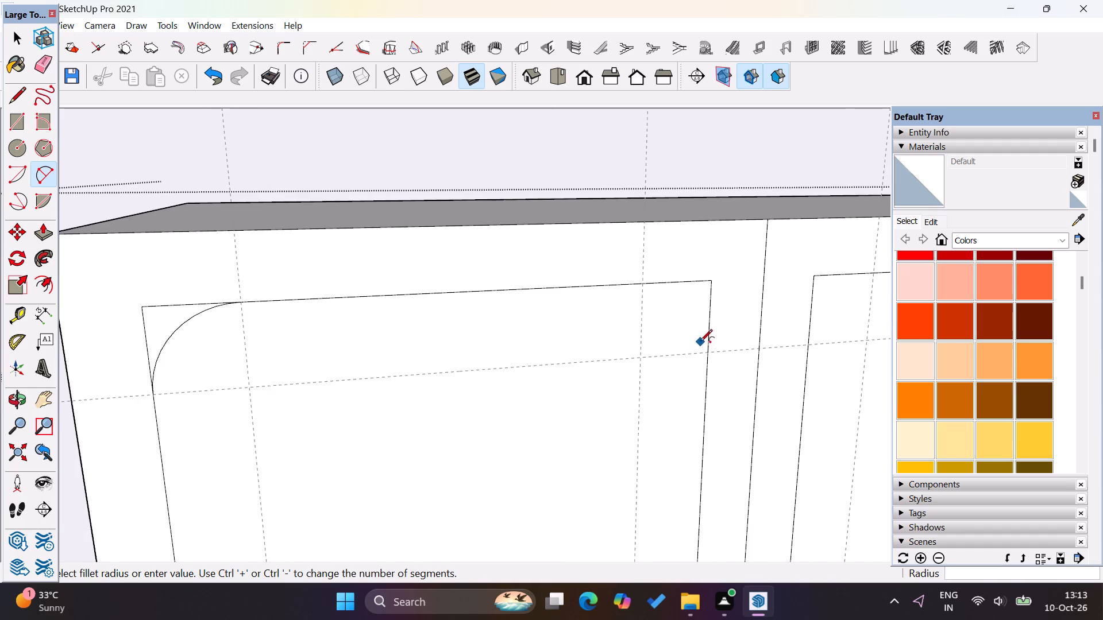
{"action": "left_click", "coordinate": [642, 282]}
{"action": "left_click", "coordinate": [707, 354]}
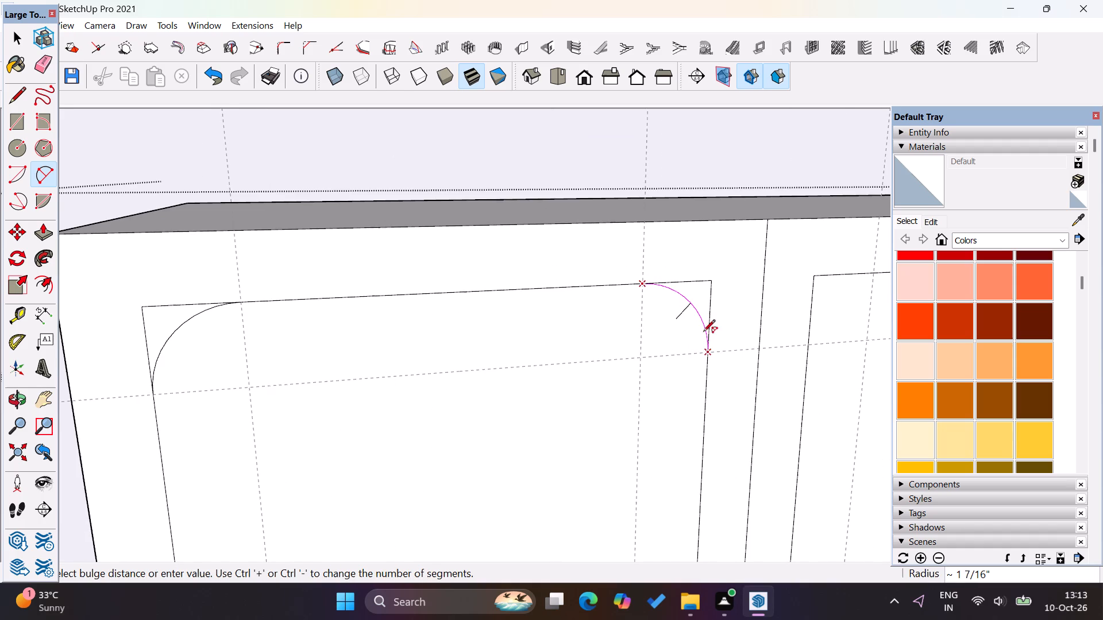
{"action": "left_click", "coordinate": [692, 304]}
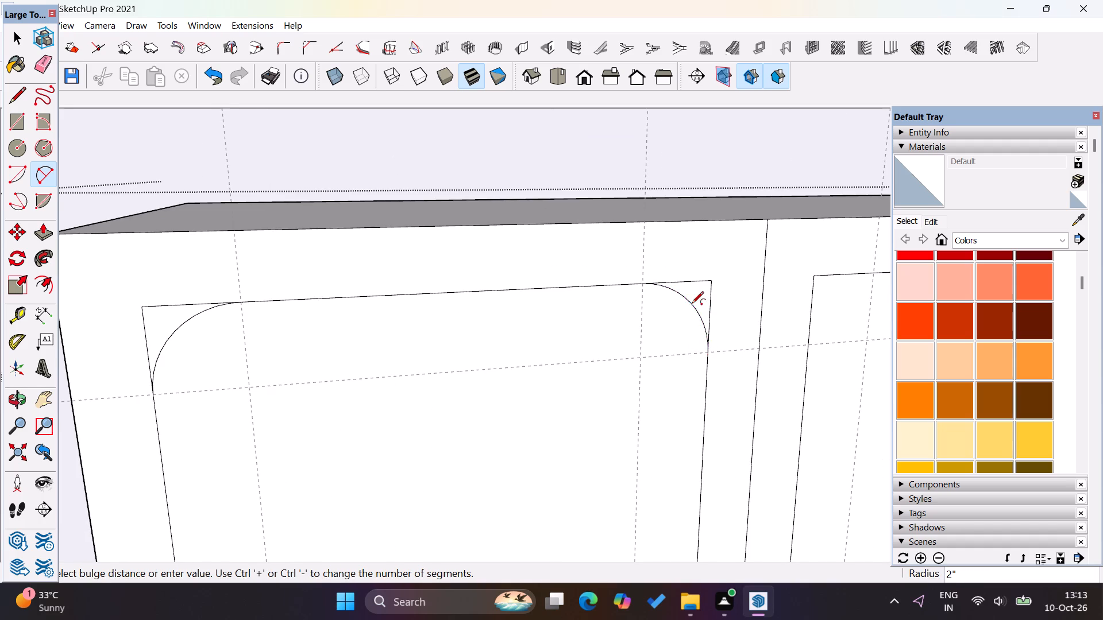
Draw a matching corner arc between the guide intersections at the upper-right door panel's top-left corner.
{"action": "scroll", "coordinate": [403, 311], "scroll_direction": "down", "scroll_amount": 8}
{"action": "scroll", "coordinate": [651, 325], "scroll_direction": "up", "scroll_amount": 6}
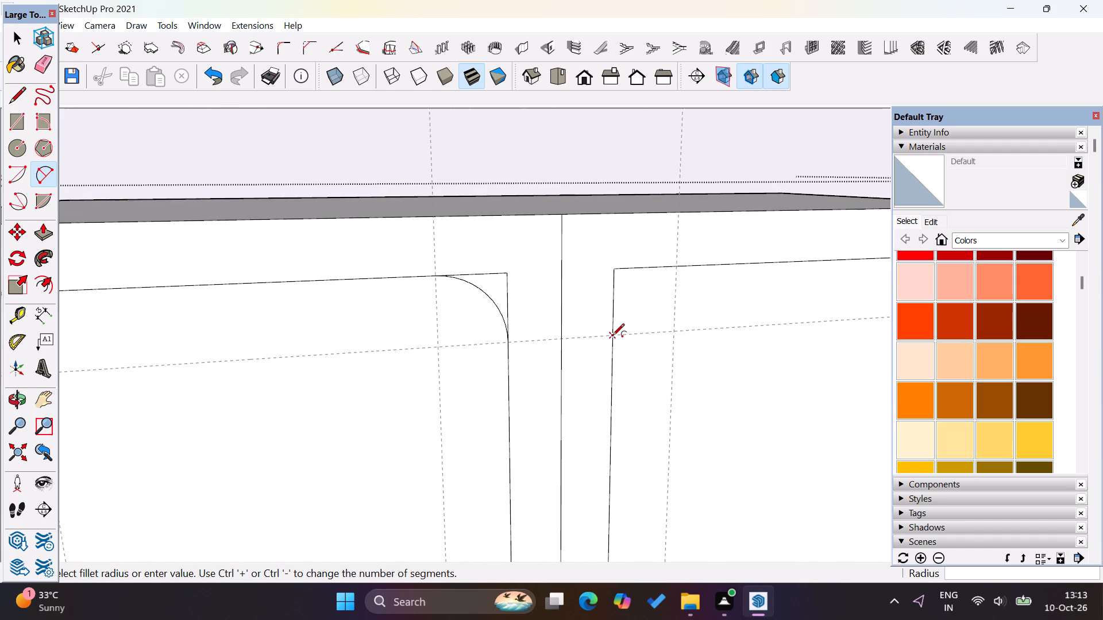
{"action": "left_click", "coordinate": [612, 336]}
{"action": "left_click", "coordinate": [676, 268]}
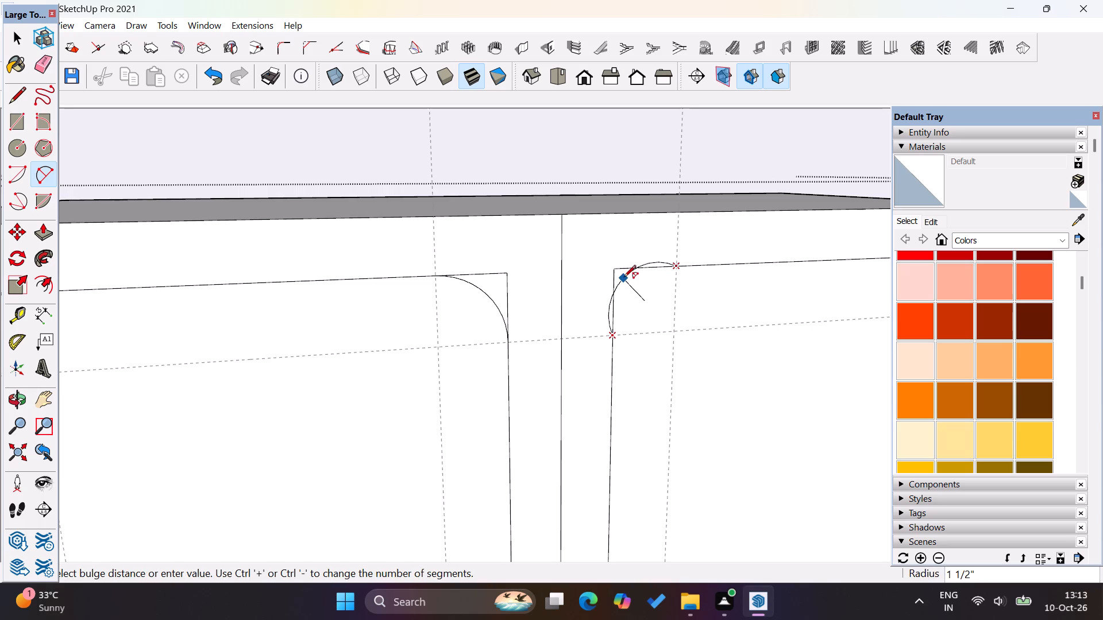
{"action": "left_click", "coordinate": [634, 285]}
{"action": "scroll", "coordinate": [377, 338], "scroll_direction": "down", "scroll_amount": 9}
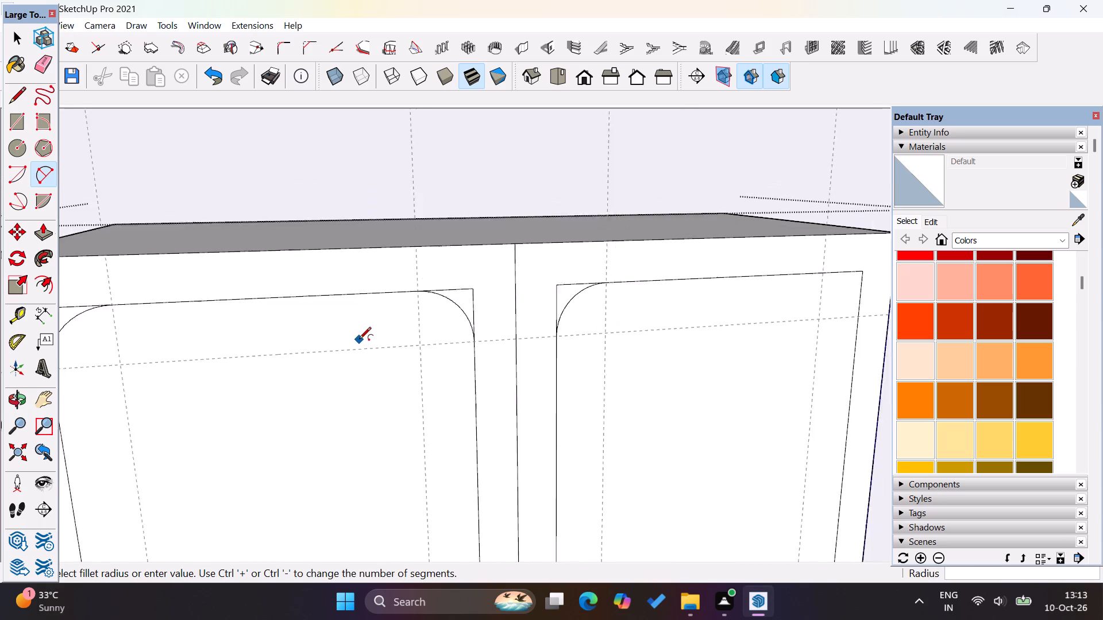
Draw a corner arc between the guide intersections at the upper-right door panel's top-right corner.
{"action": "scroll", "coordinate": [792, 321], "scroll_direction": "up", "scroll_amount": 7}
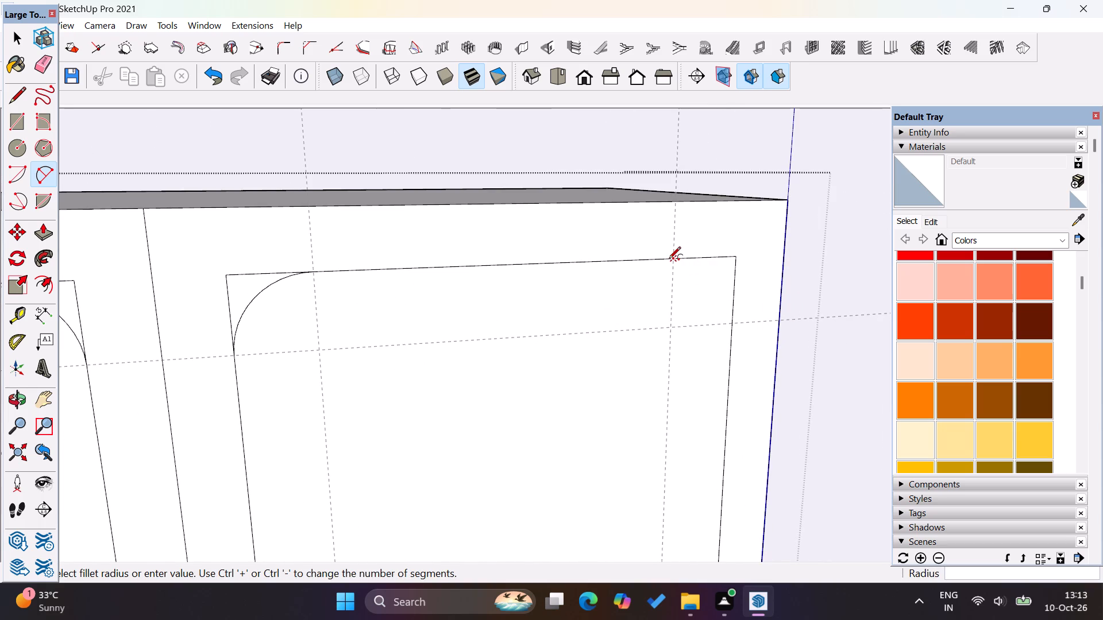
{"action": "left_click", "coordinate": [672, 259]}
{"action": "left_click", "coordinate": [731, 327]}
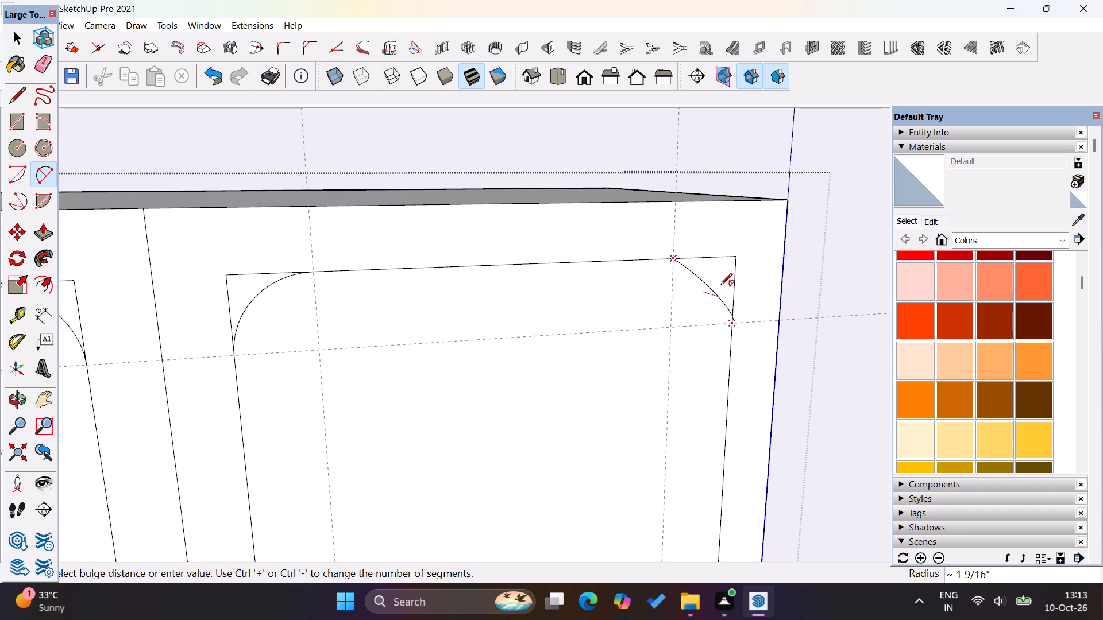
{"action": "left_click", "coordinate": [721, 278]}
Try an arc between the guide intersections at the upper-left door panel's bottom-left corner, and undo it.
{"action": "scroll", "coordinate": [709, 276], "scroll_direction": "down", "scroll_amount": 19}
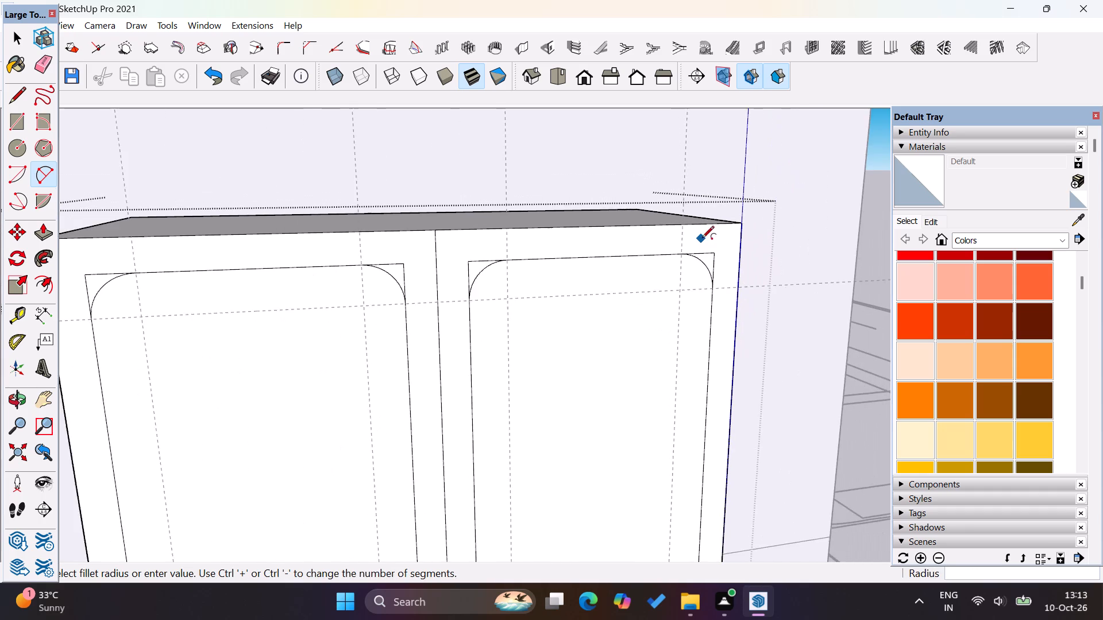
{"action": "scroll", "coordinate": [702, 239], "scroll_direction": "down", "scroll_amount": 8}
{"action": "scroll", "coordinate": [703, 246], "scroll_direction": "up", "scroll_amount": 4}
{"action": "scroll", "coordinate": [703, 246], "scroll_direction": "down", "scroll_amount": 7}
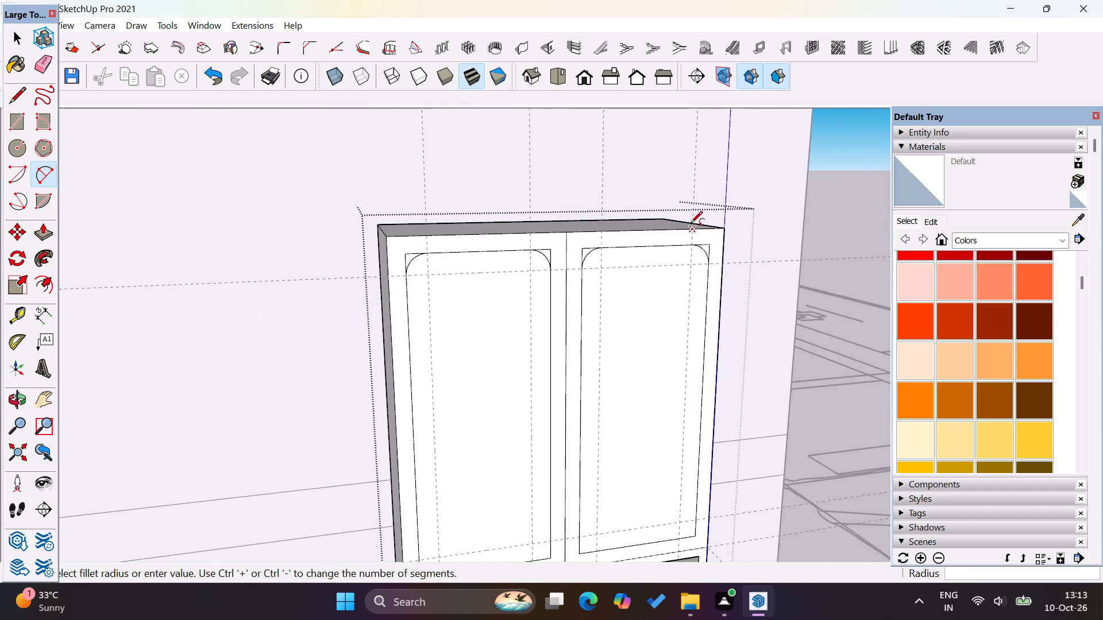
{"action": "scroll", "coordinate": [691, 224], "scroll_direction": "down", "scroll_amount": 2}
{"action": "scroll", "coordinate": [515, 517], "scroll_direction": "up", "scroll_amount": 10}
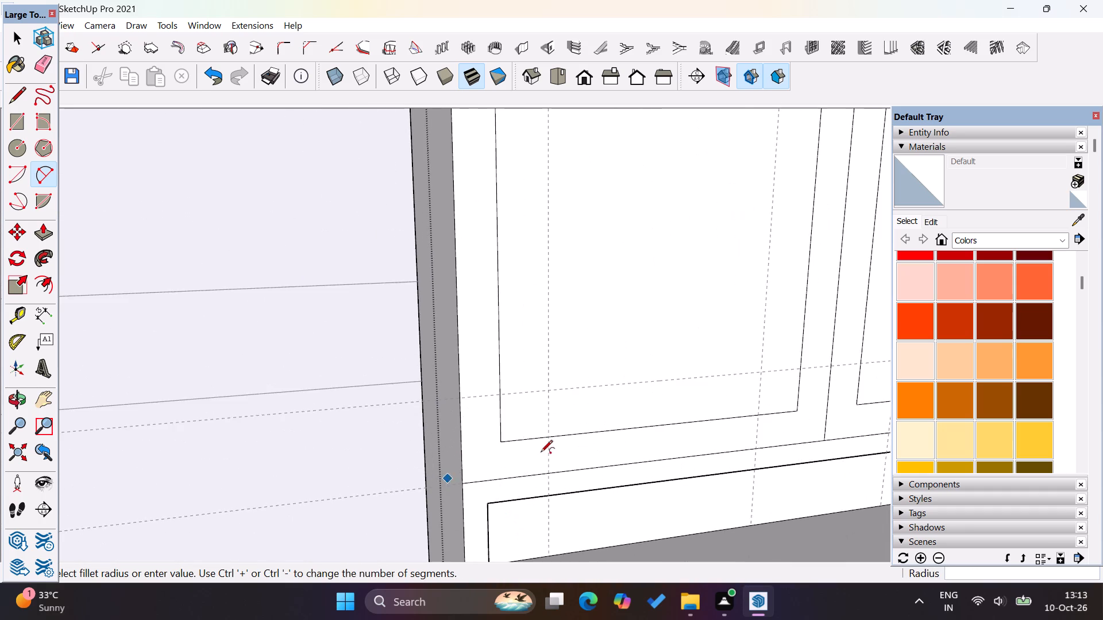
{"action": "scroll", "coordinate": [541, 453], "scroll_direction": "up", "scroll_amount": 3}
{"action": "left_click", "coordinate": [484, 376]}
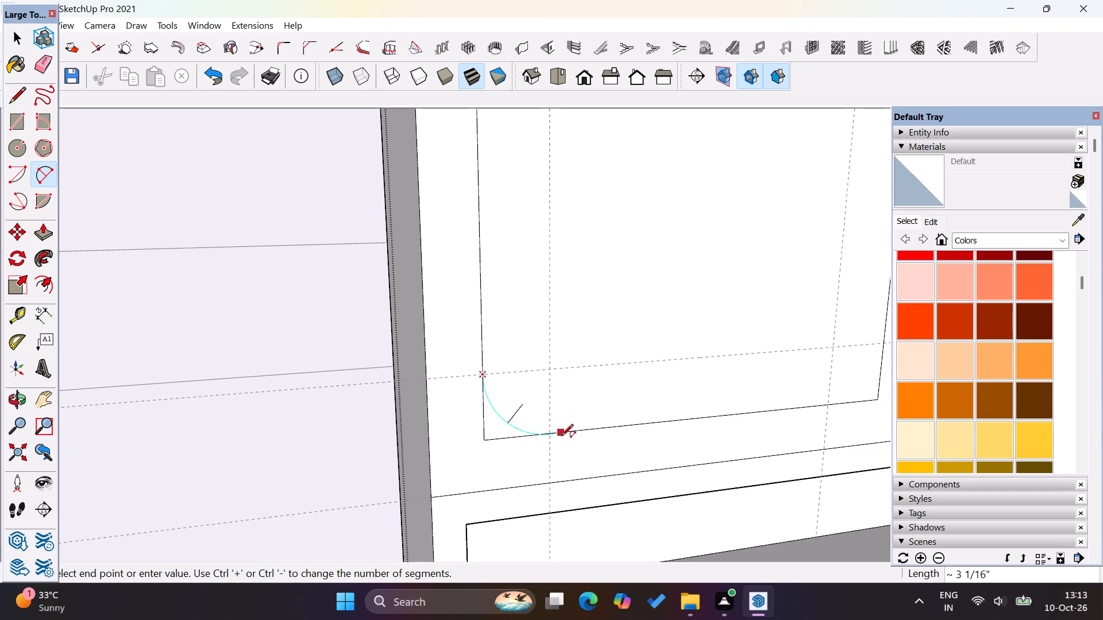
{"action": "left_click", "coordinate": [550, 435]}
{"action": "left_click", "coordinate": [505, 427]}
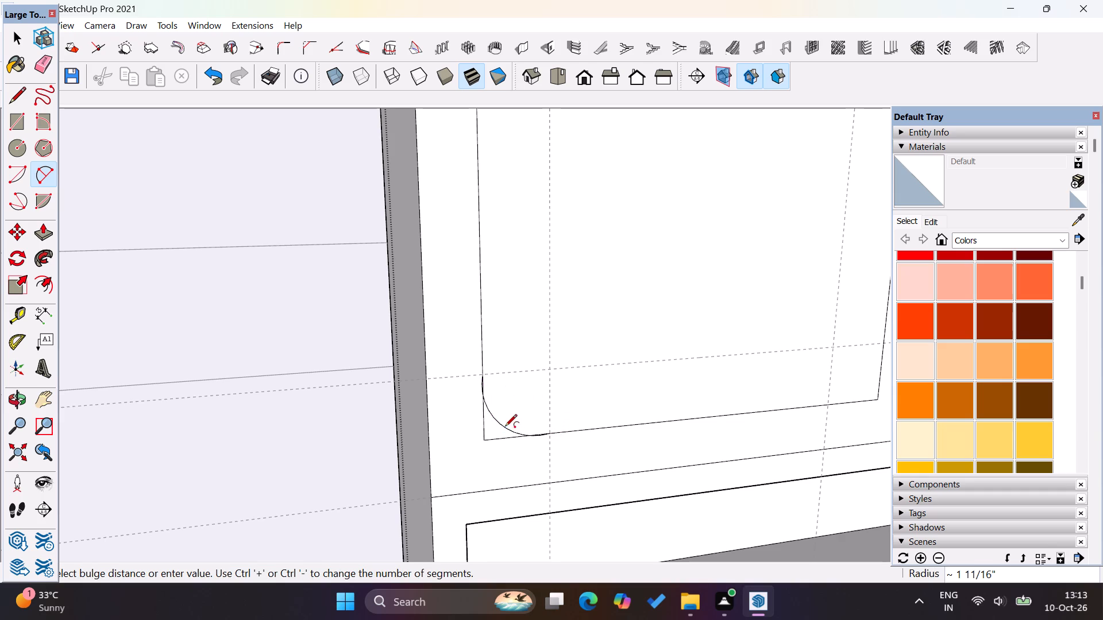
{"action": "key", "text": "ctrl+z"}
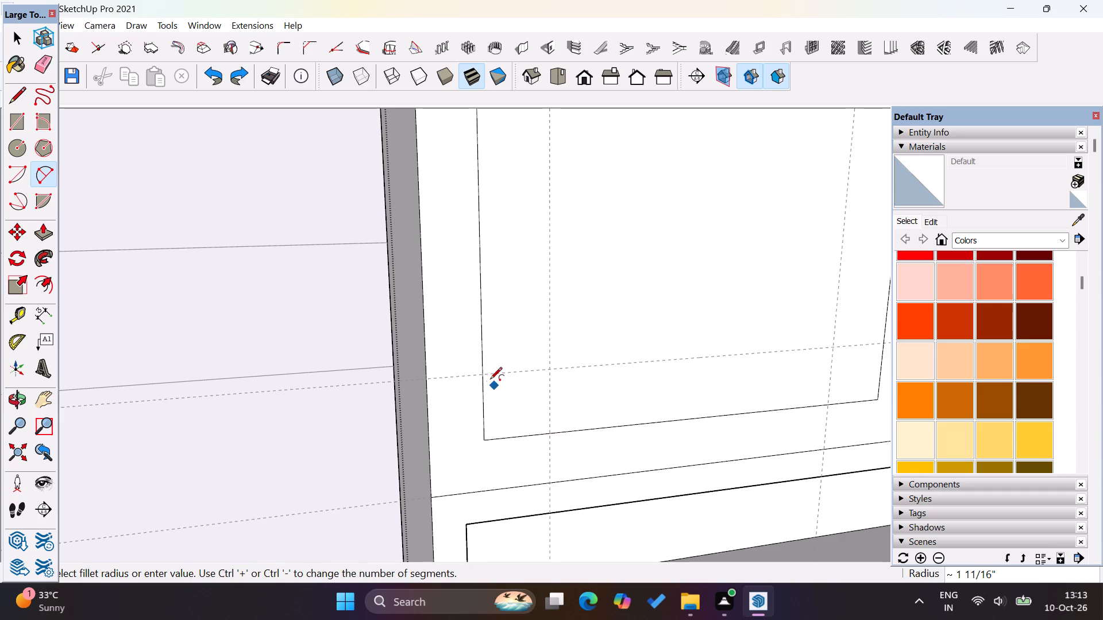
Draw a 2" radius arc between the guide intersections at the upper-left door panel's bottom-left corner.
{"action": "left_click", "coordinate": [484, 375]}
{"action": "left_click", "coordinate": [551, 434]}
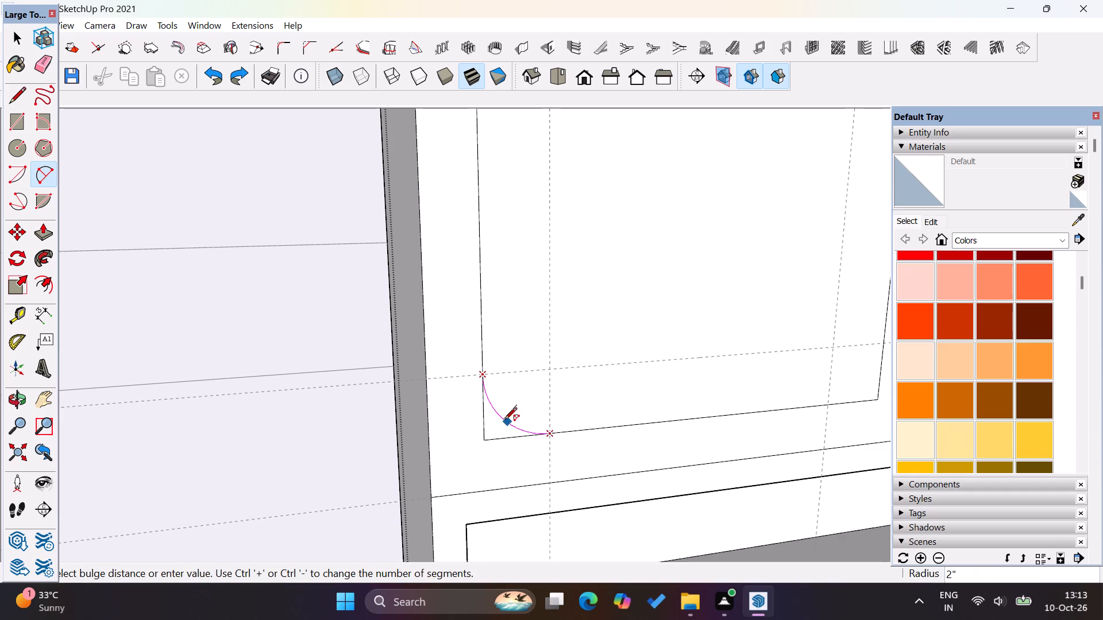
{"action": "left_click", "coordinate": [505, 420]}
Draw a corner arc between the guide intersections at the upper-left door panel's bottom-right corner.
{"action": "scroll", "coordinate": [429, 424], "scroll_direction": "down", "scroll_amount": 4}
{"action": "scroll", "coordinate": [753, 383], "scroll_direction": "up", "scroll_amount": 8}
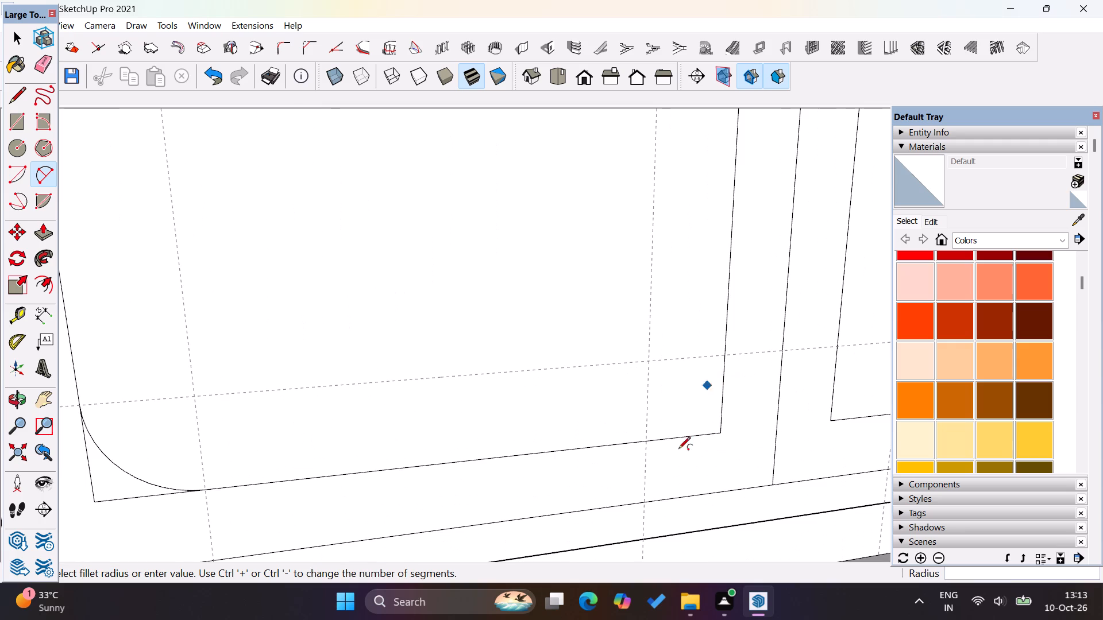
{"action": "left_click", "coordinate": [645, 444]}
{"action": "left_click", "coordinate": [724, 353]}
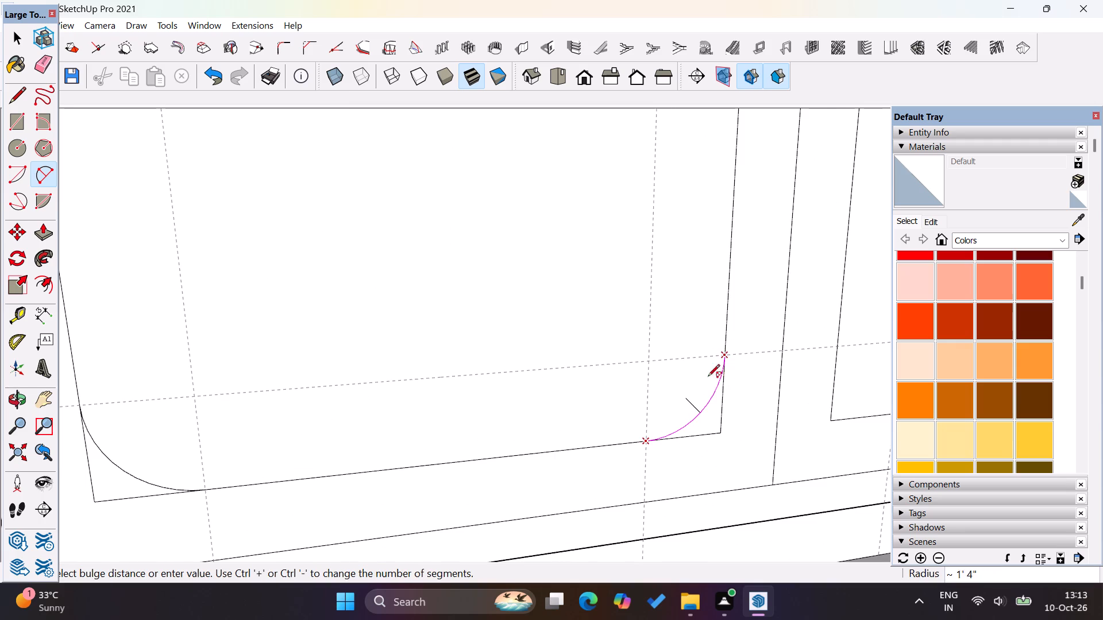
{"action": "scroll", "coordinate": [705, 421], "scroll_direction": "up", "scroll_amount": 12}
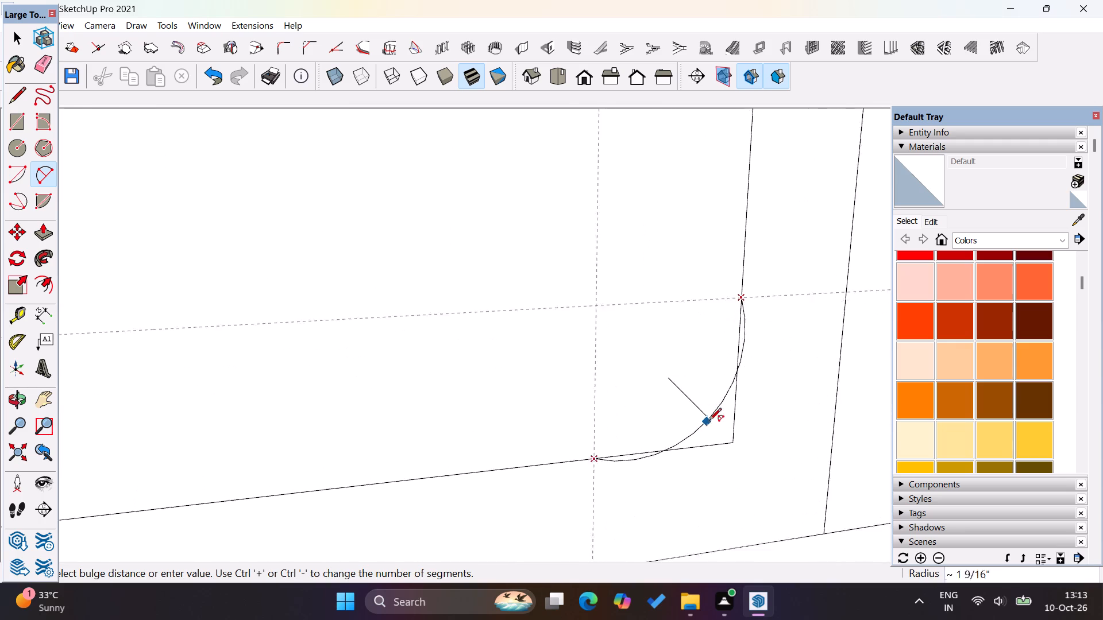
{"action": "scroll", "coordinate": [709, 421], "scroll_direction": "up", "scroll_amount": 2}
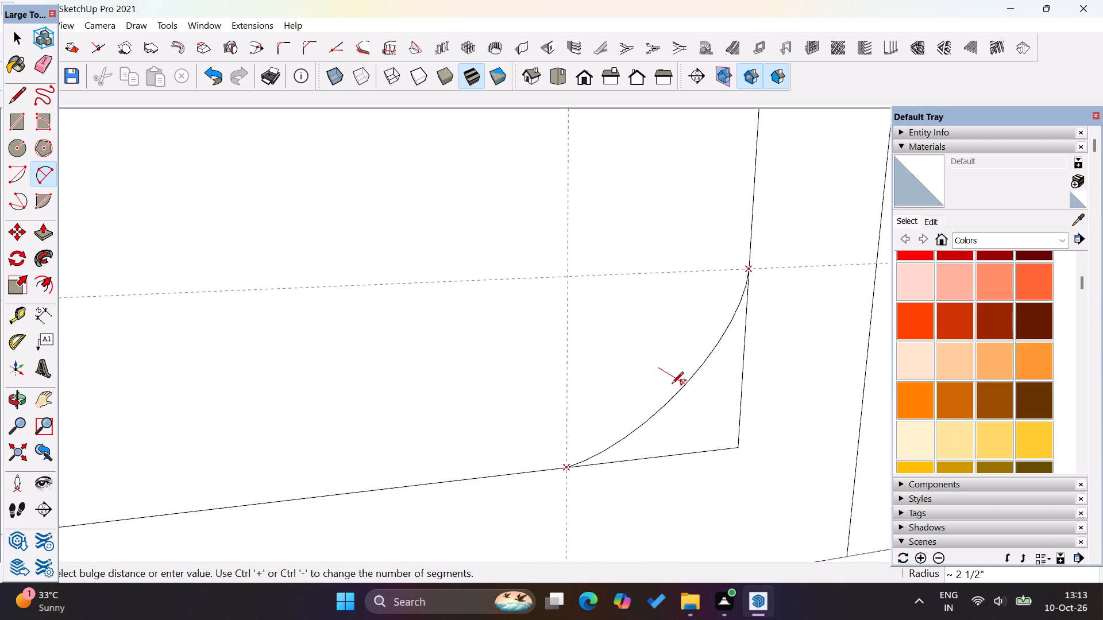
{"action": "middle_click_drag", "start_coordinate": [674, 385], "coordinate": [774, 293]}
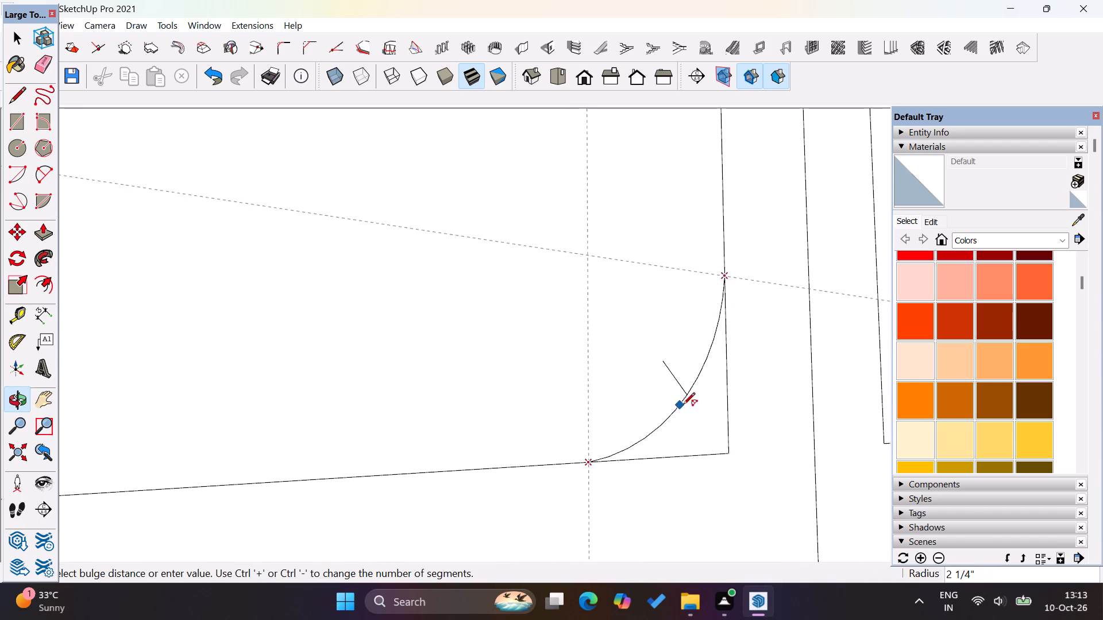
{"action": "left_click", "coordinate": [685, 406]}
Draw a 2" radius arc between the guide intersections at the upper-right door panel's bottom-left corner.
{"action": "scroll", "coordinate": [412, 444], "scroll_direction": "down", "scroll_amount": 4}
{"action": "scroll", "coordinate": [766, 436], "scroll_direction": "up", "scroll_amount": 3}
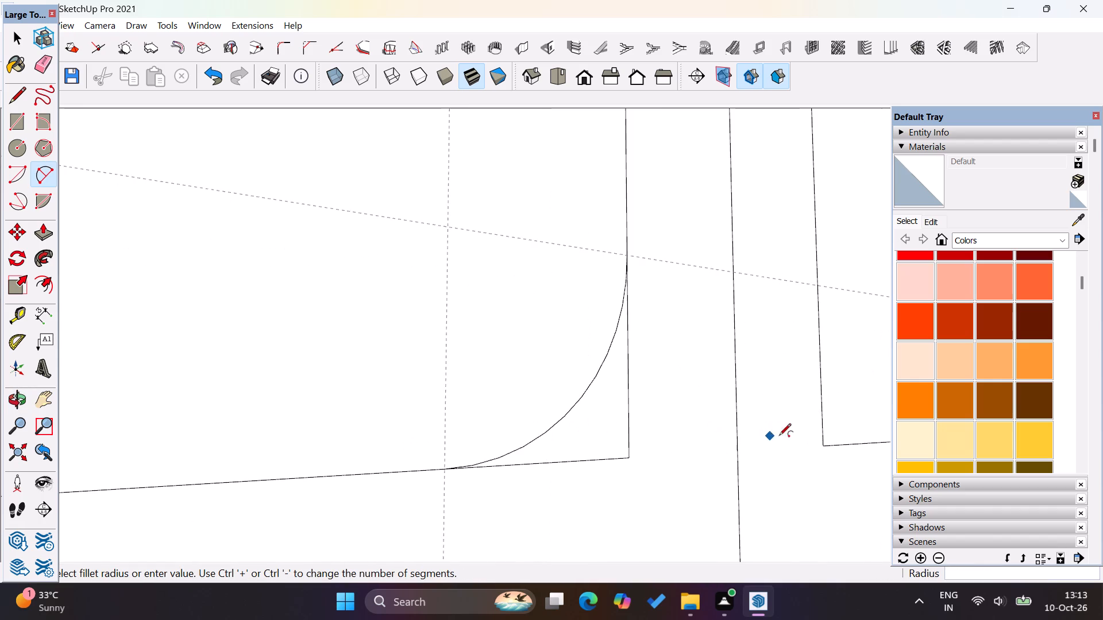
{"action": "scroll", "coordinate": [618, 423], "scroll_direction": "down", "scroll_amount": 7}
{"action": "scroll", "coordinate": [898, 393], "scroll_direction": "up", "scroll_amount": 10}
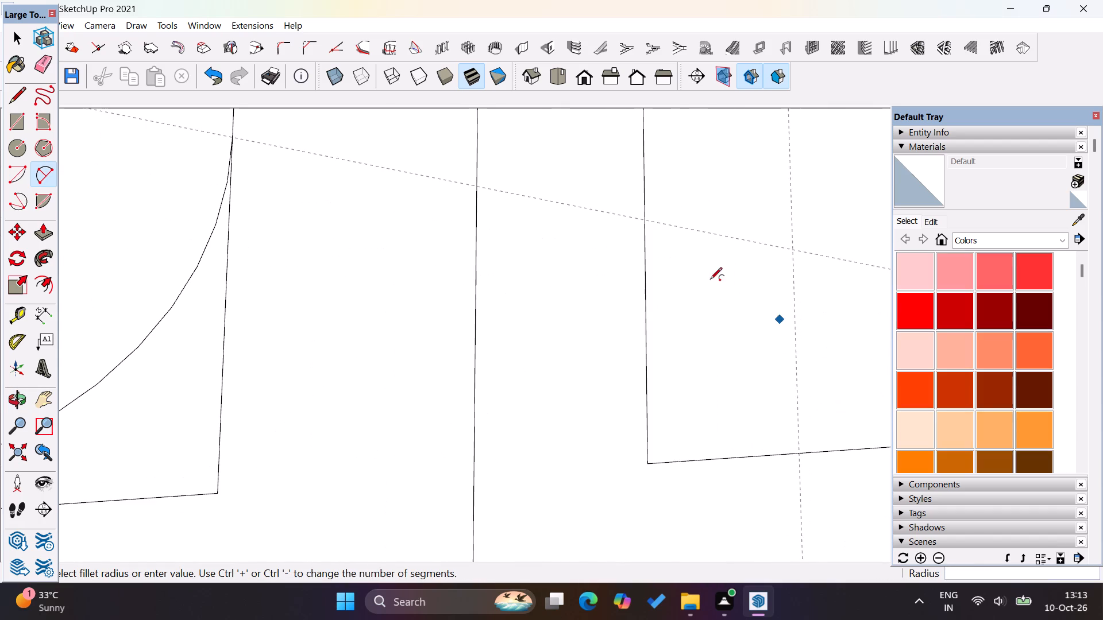
{"action": "left_click", "coordinate": [645, 219]}
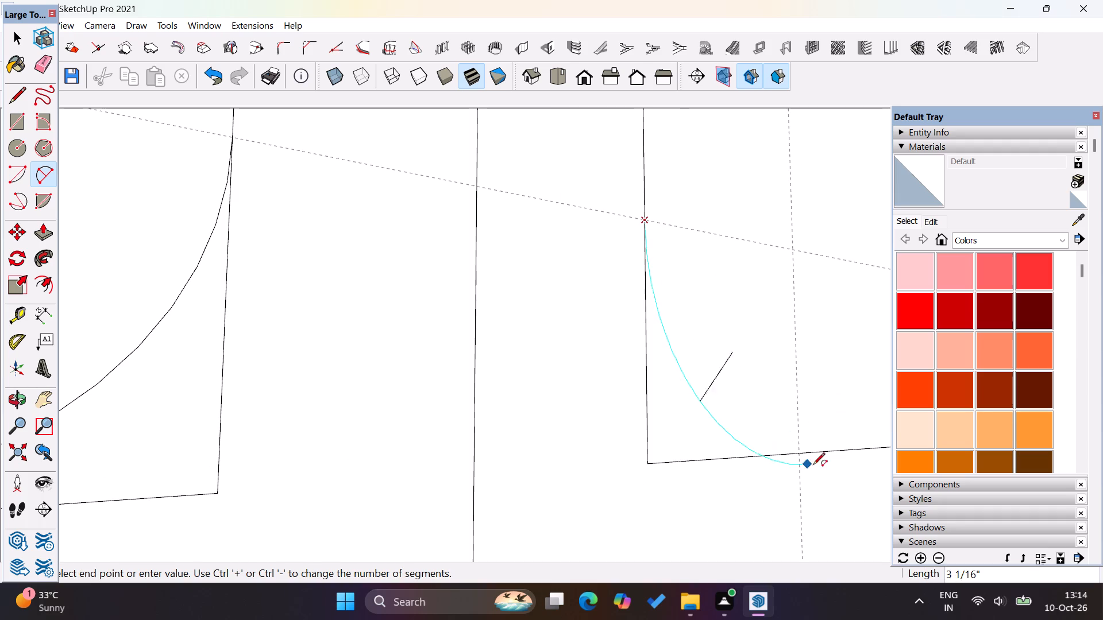
{"action": "left_click", "coordinate": [800, 456]}
{"action": "left_click", "coordinate": [710, 416]}
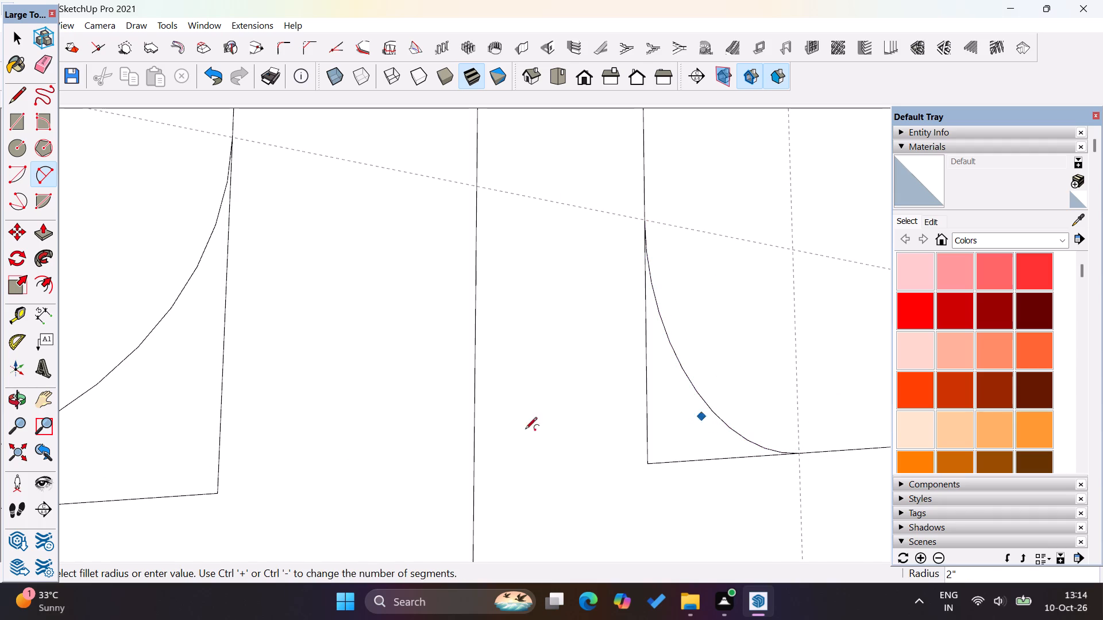
Draw a 2" radius arc between the guide intersections at the upper-right door panel's bottom-right corner.
{"action": "scroll", "coordinate": [414, 433], "scroll_direction": "down", "scroll_amount": 20}
{"action": "scroll", "coordinate": [414, 433], "scroll_direction": "down", "scroll_amount": 1}
{"action": "scroll", "coordinate": [767, 311], "scroll_direction": "up", "scroll_amount": 6}
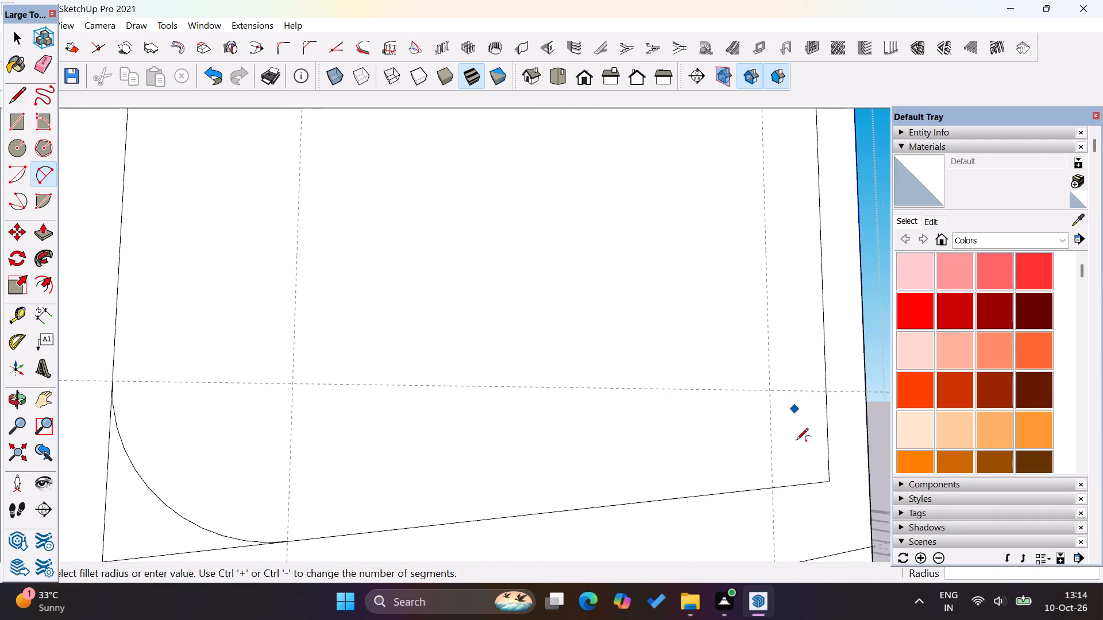
{"action": "scroll", "coordinate": [796, 441], "scroll_direction": "up", "scroll_amount": 3}
{"action": "left_click", "coordinate": [761, 510]}
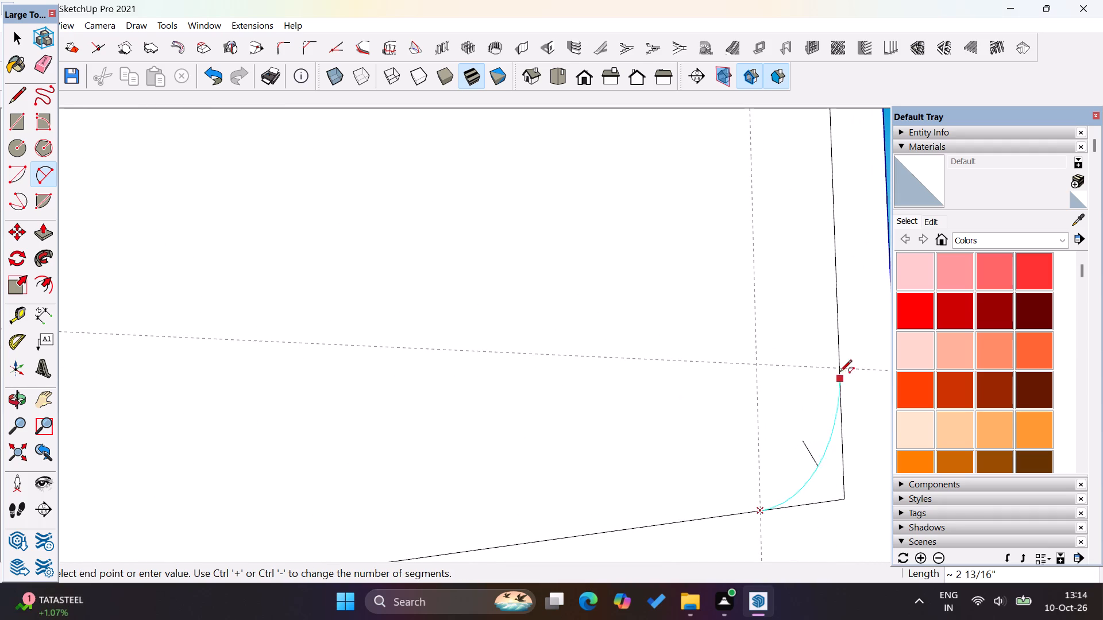
{"action": "left_click", "coordinate": [840, 373]}
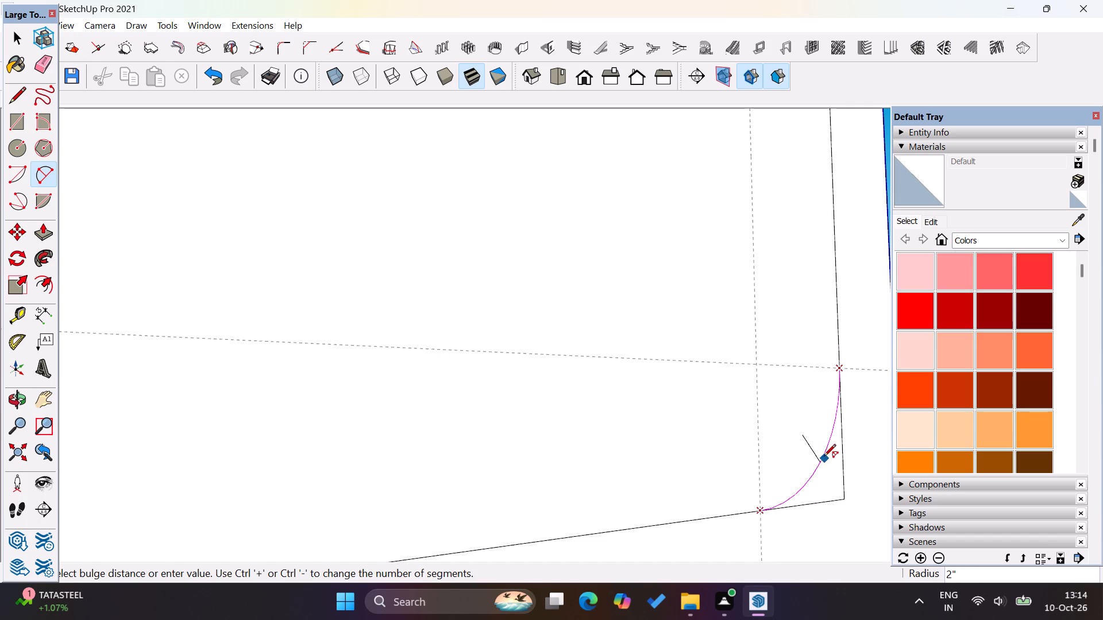
{"action": "left_click", "coordinate": [824, 457]}
Stop drawing arcs and exit the tall cabinet group's editing context.
{"action": "scroll", "coordinate": [747, 491], "scroll_direction": "down", "scroll_amount": 20}
{"action": "scroll", "coordinate": [747, 491], "scroll_direction": "down", "scroll_amount": 8}
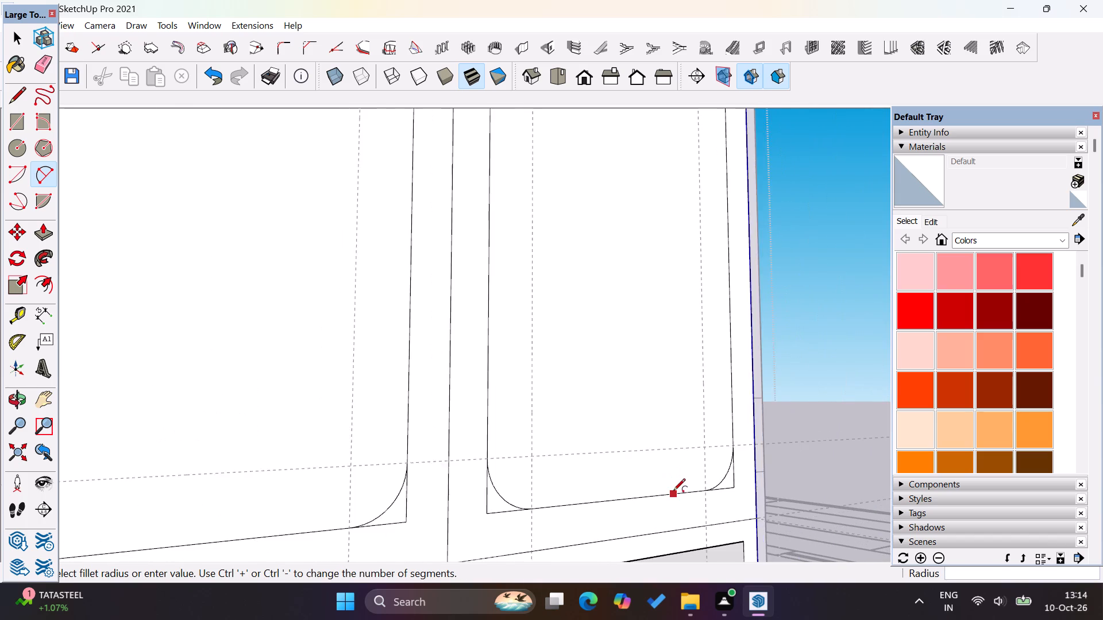
{"action": "scroll", "coordinate": [673, 491], "scroll_direction": "down", "scroll_amount": 12}
{"action": "scroll", "coordinate": [630, 412], "scroll_direction": "down", "scroll_amount": 5}
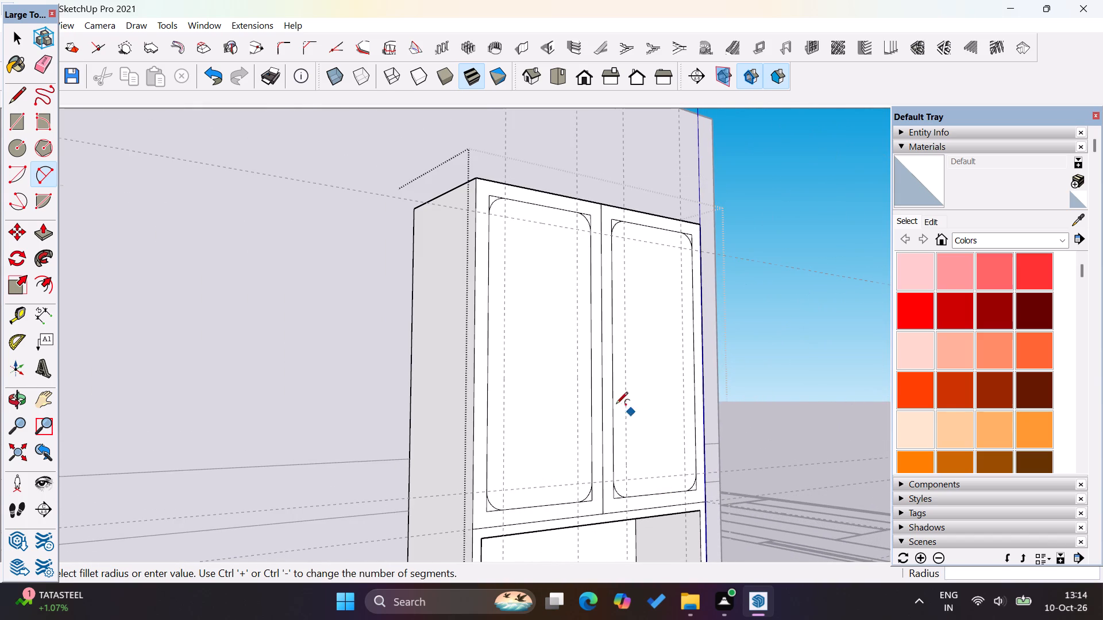
{"action": "left_click", "coordinate": [15, 40]}
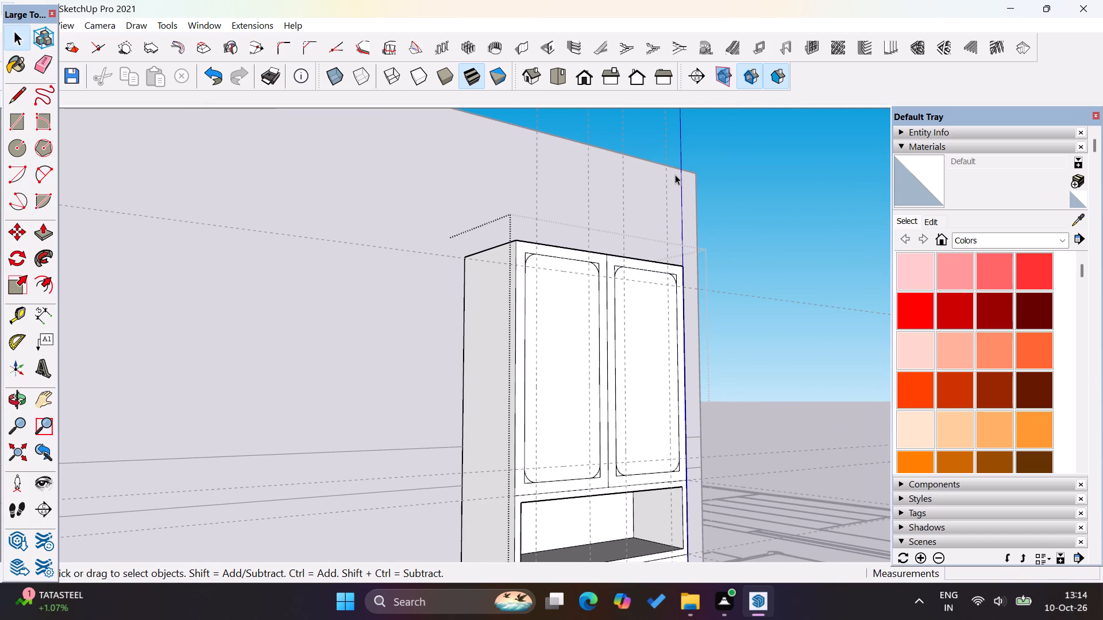
{"action": "scroll", "coordinate": [493, 248], "scroll_direction": "down", "scroll_amount": 10}
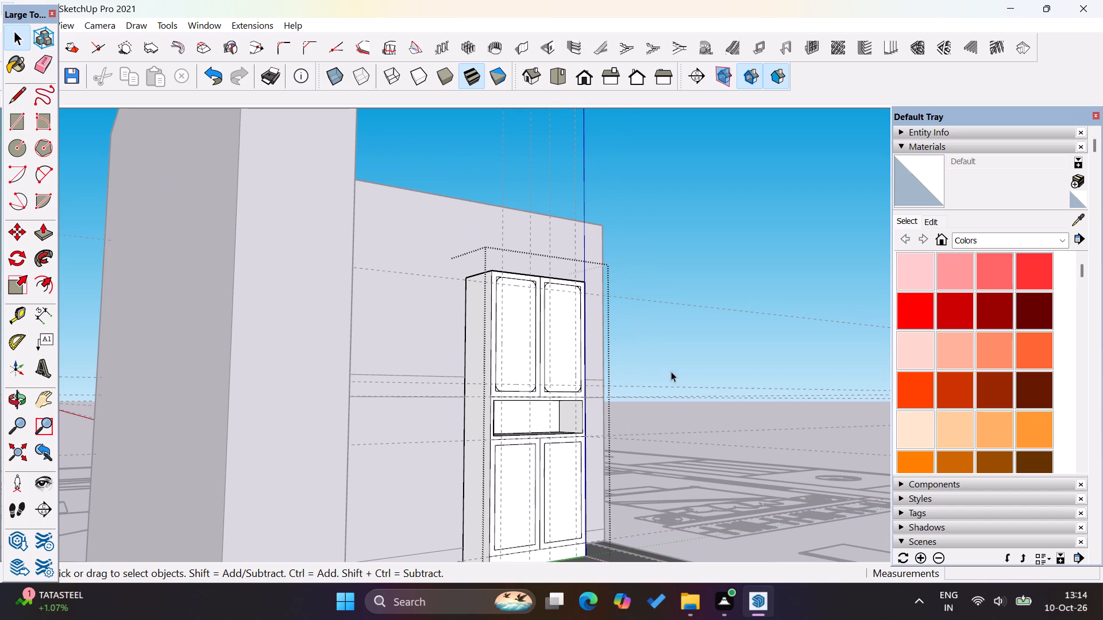
{"action": "left_click", "coordinate": [674, 243]}
{"action": "scroll", "coordinate": [508, 546], "scroll_direction": "up", "scroll_amount": 5}
{"action": "scroll", "coordinate": [308, 343], "scroll_direction": "down", "scroll_amount": 8}
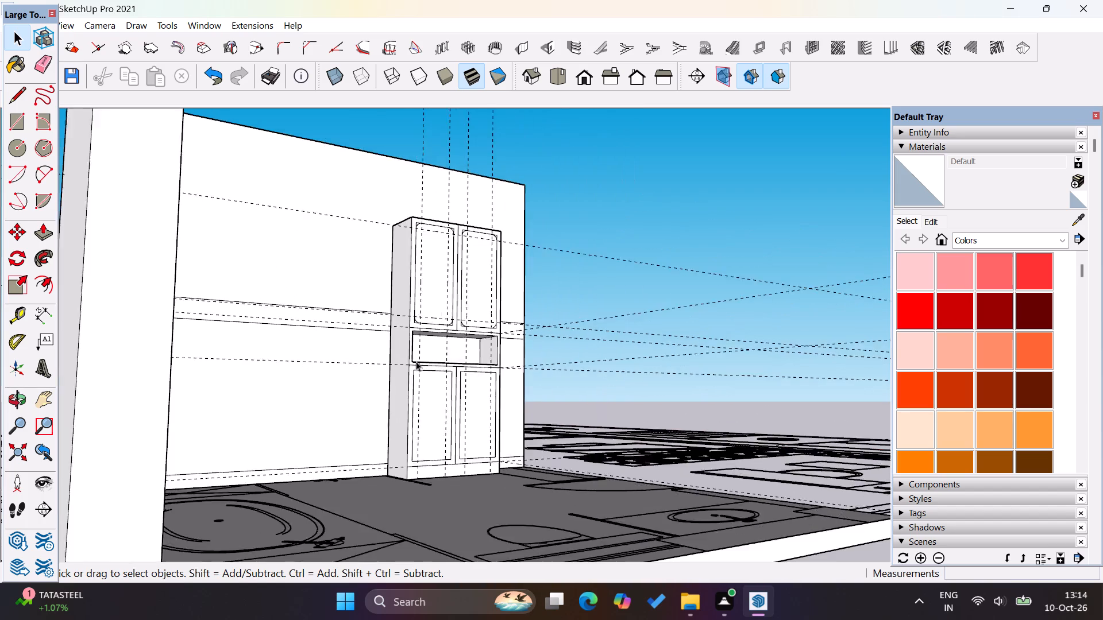
{"action": "middle_click_drag", "start_coordinate": [603, 412], "coordinate": [481, 498]}
{"action": "scroll", "coordinate": [415, 399], "scroll_direction": "up", "scroll_amount": 13}
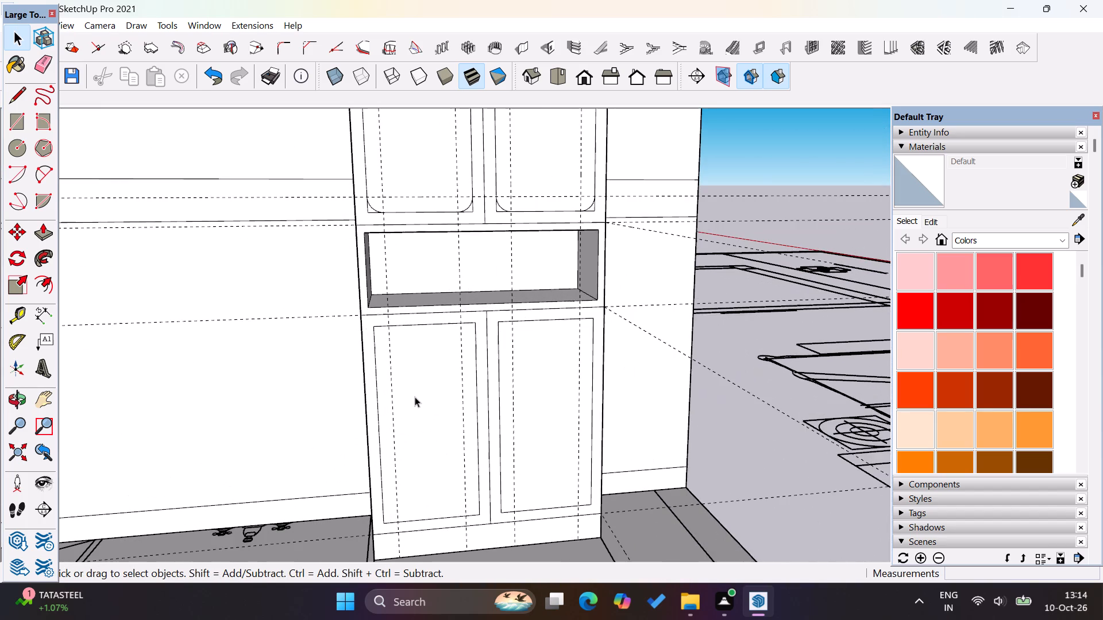
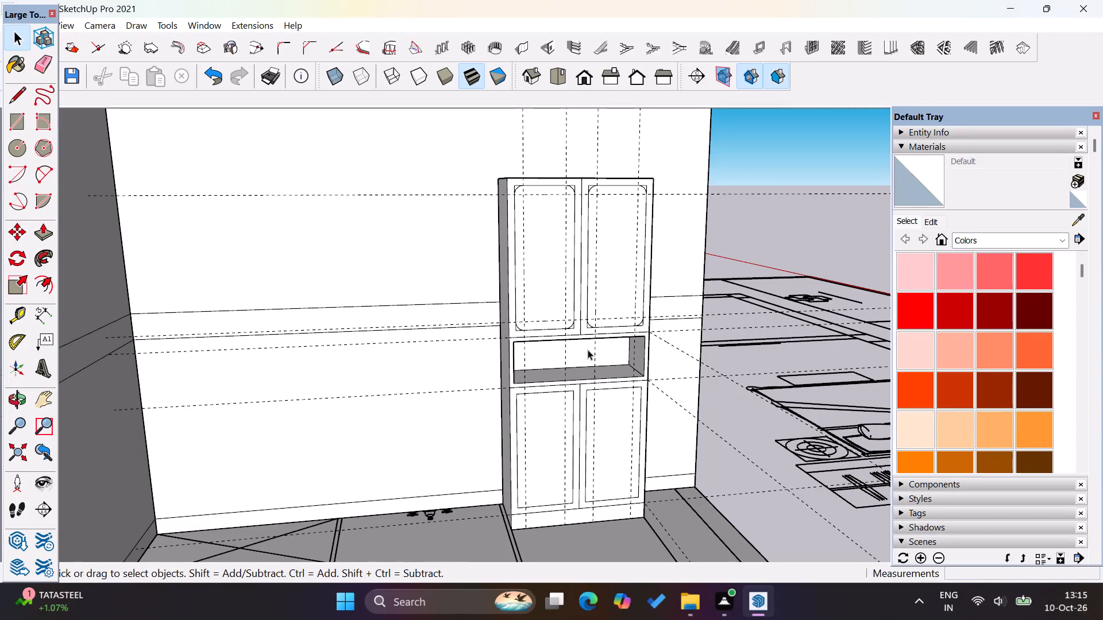
Delete all construction guides from the model.
{"action": "scroll", "coordinate": [538, 405], "scroll_direction": "up", "scroll_amount": 3}
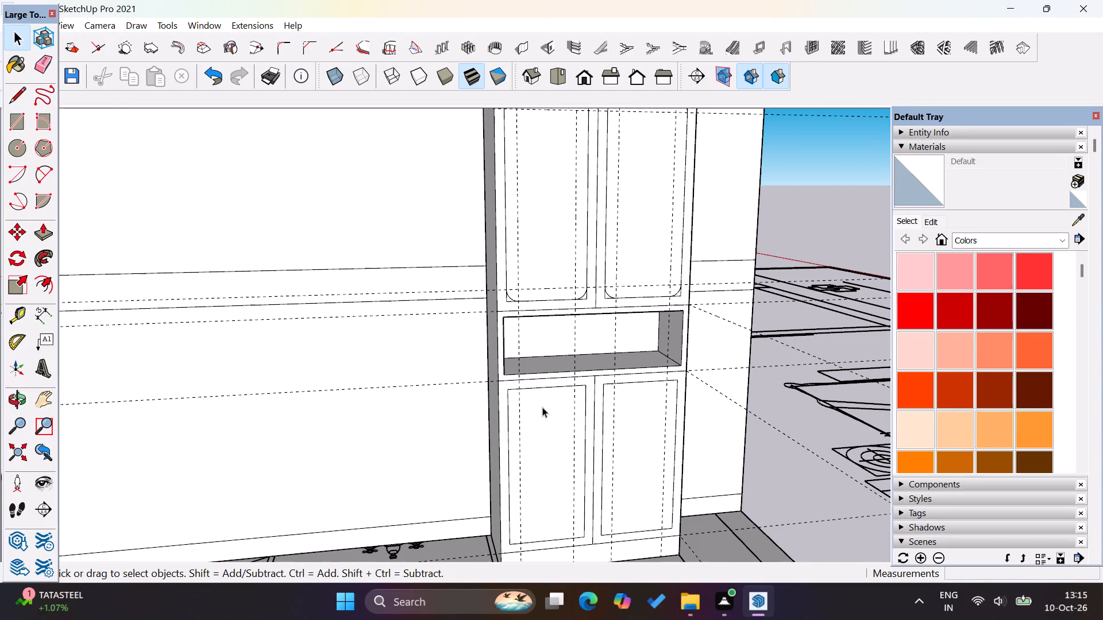
{"action": "scroll", "coordinate": [558, 387], "scroll_direction": "down", "scroll_amount": 3}
{"action": "scroll", "coordinate": [570, 493], "scroll_direction": "up", "scroll_amount": 2}
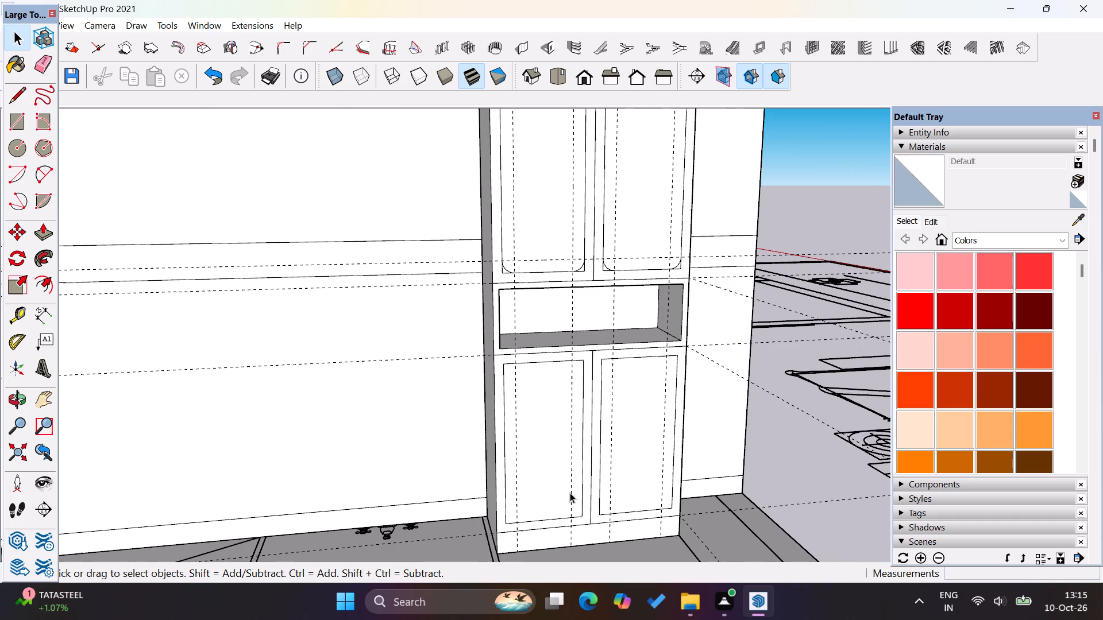
{"action": "scroll", "coordinate": [542, 482], "scroll_direction": "up", "scroll_amount": 8}
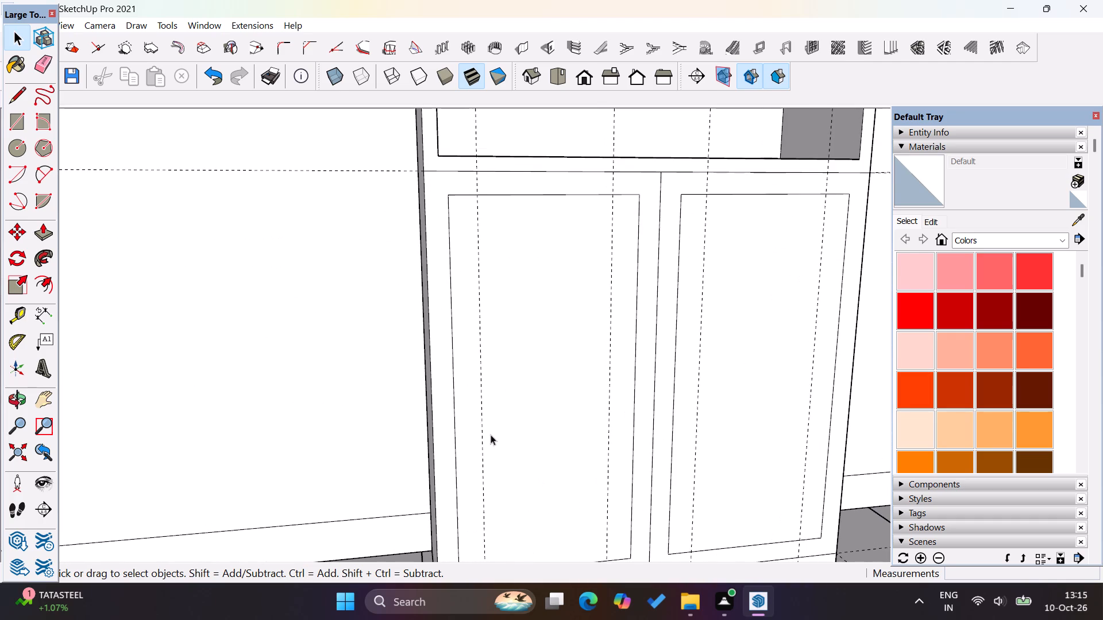
{"action": "scroll", "coordinate": [526, 389], "scroll_direction": "down", "scroll_amount": 7}
{"action": "scroll", "coordinate": [478, 396], "scroll_direction": "up", "scroll_amount": 4}
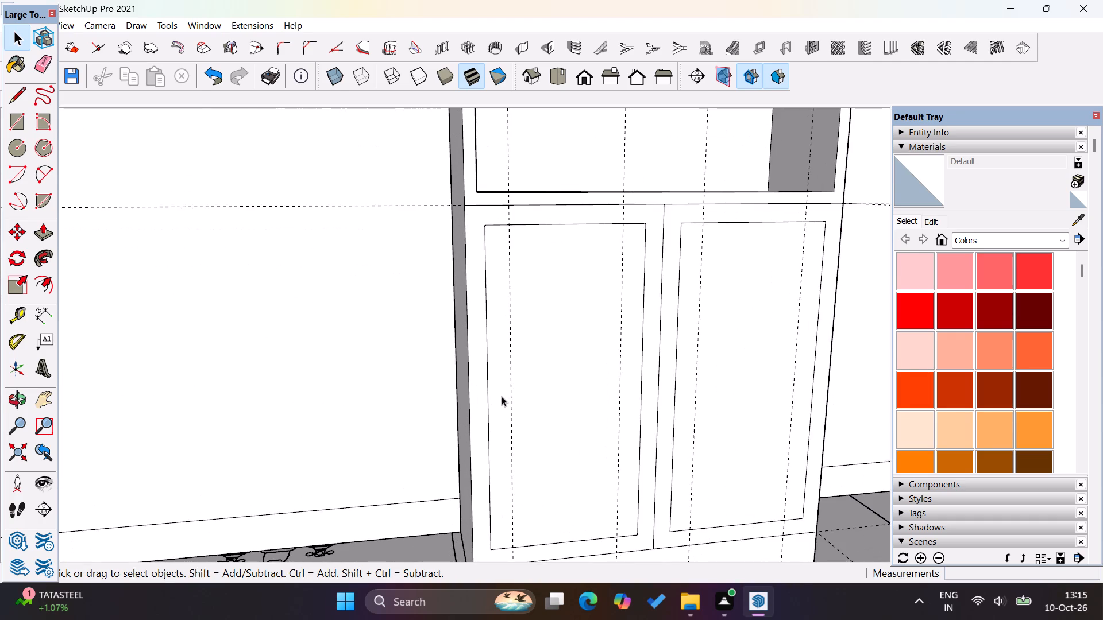
{"action": "scroll", "coordinate": [479, 403], "scroll_direction": "down", "scroll_amount": 5}
{"action": "left_click_drag", "start_coordinate": [22, 13], "coordinate": [17, 102]}
{"action": "left_click", "coordinate": [38, 25]}
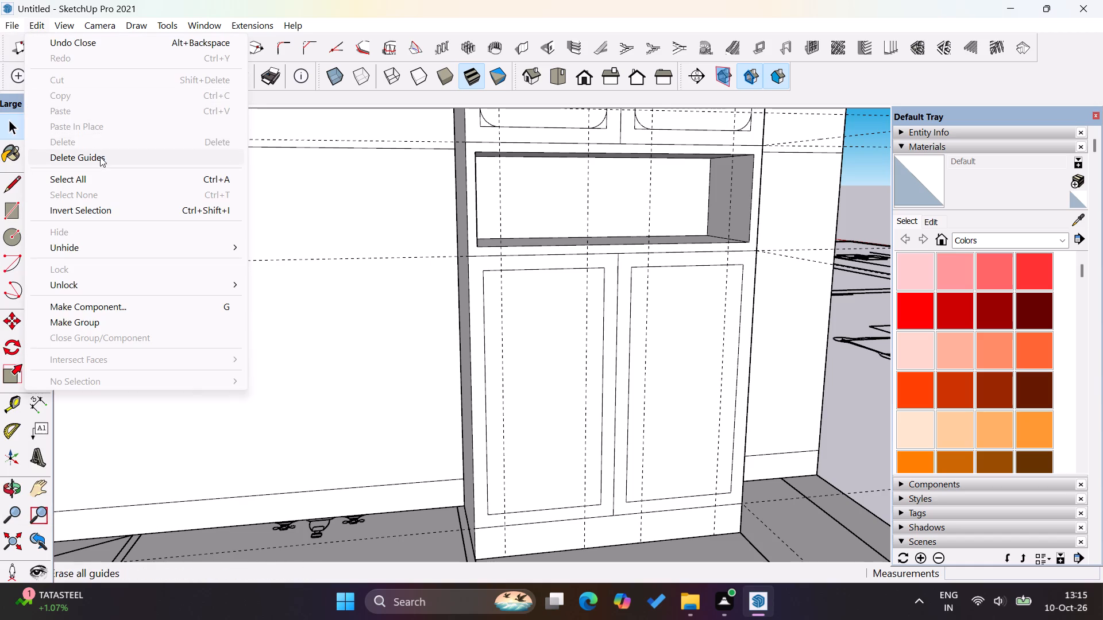
{"action": "left_click", "coordinate": [101, 157]}
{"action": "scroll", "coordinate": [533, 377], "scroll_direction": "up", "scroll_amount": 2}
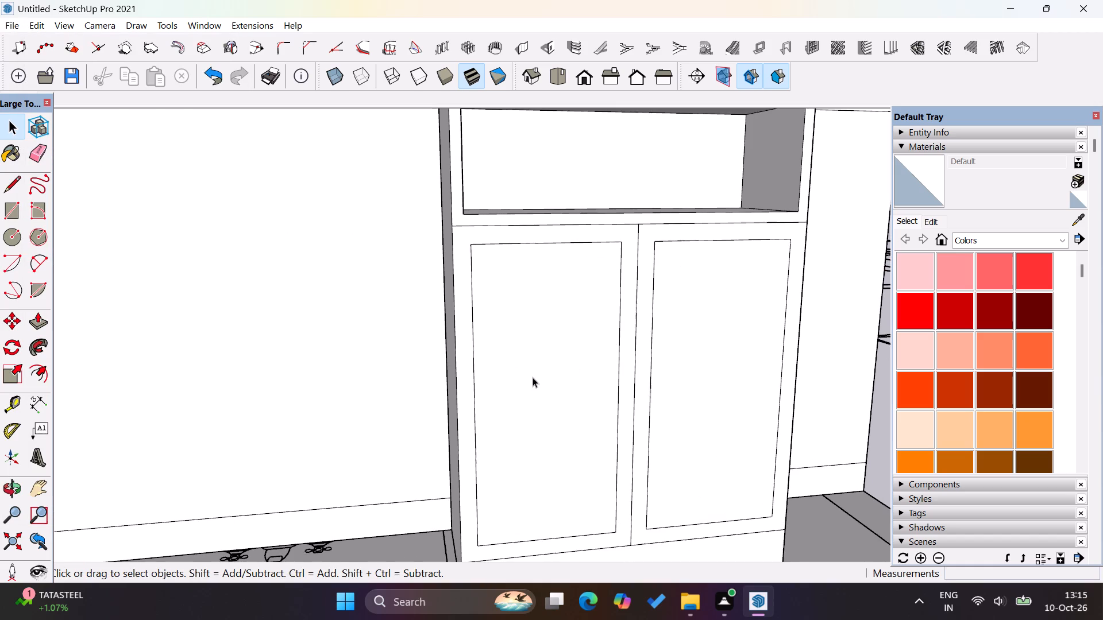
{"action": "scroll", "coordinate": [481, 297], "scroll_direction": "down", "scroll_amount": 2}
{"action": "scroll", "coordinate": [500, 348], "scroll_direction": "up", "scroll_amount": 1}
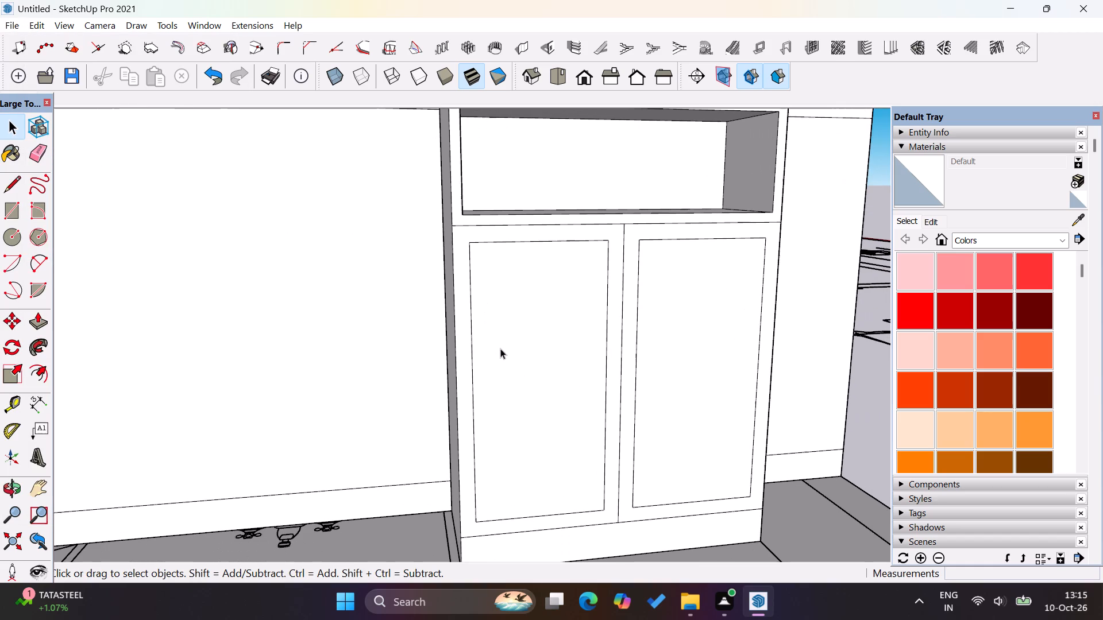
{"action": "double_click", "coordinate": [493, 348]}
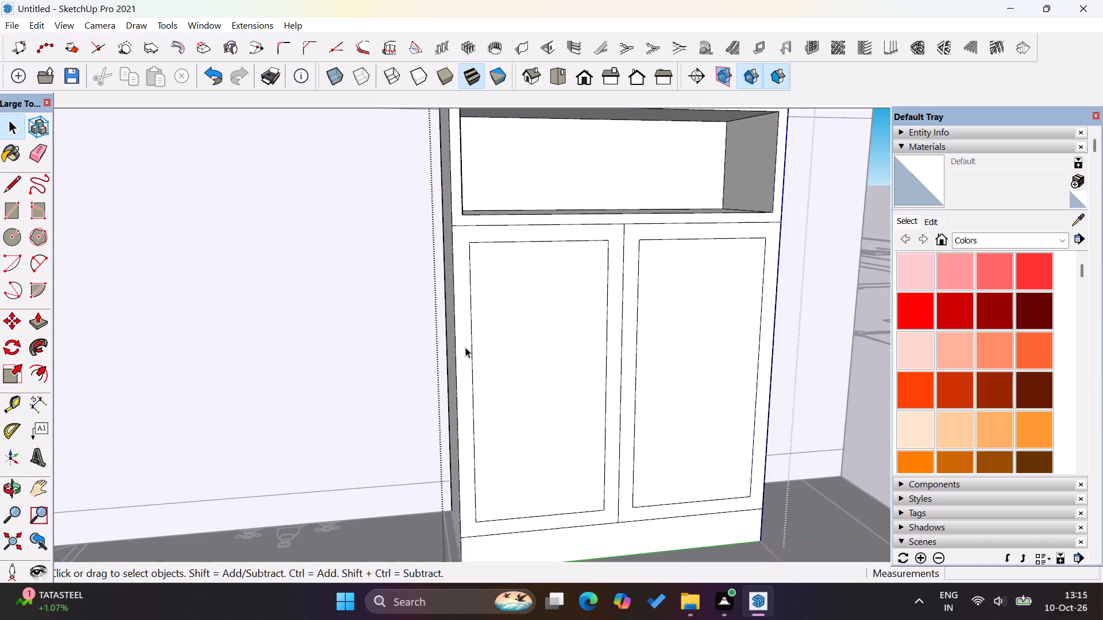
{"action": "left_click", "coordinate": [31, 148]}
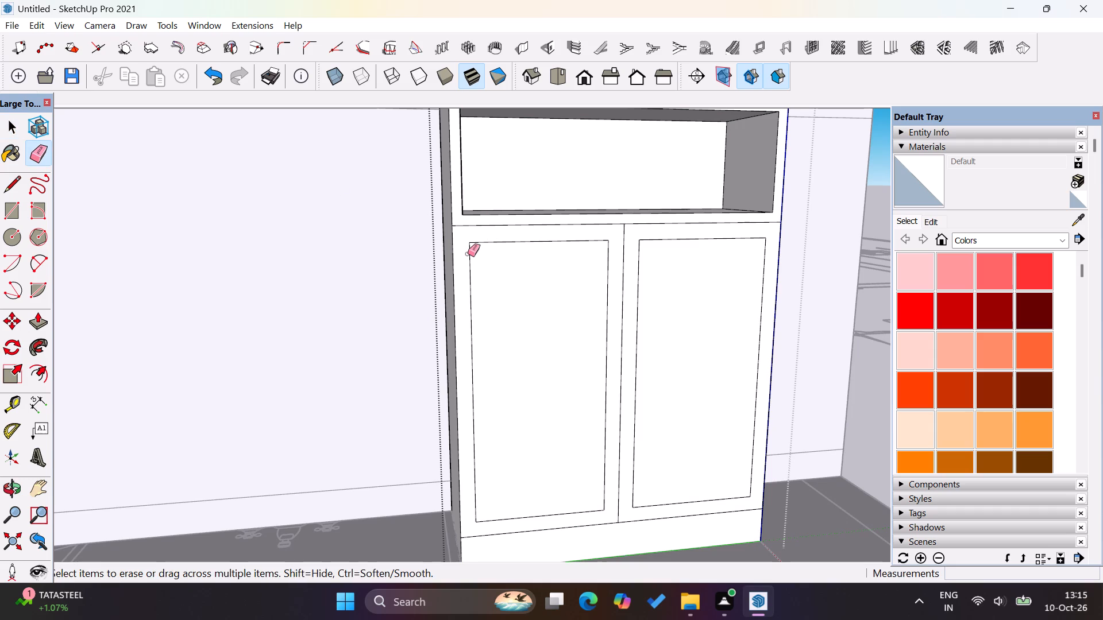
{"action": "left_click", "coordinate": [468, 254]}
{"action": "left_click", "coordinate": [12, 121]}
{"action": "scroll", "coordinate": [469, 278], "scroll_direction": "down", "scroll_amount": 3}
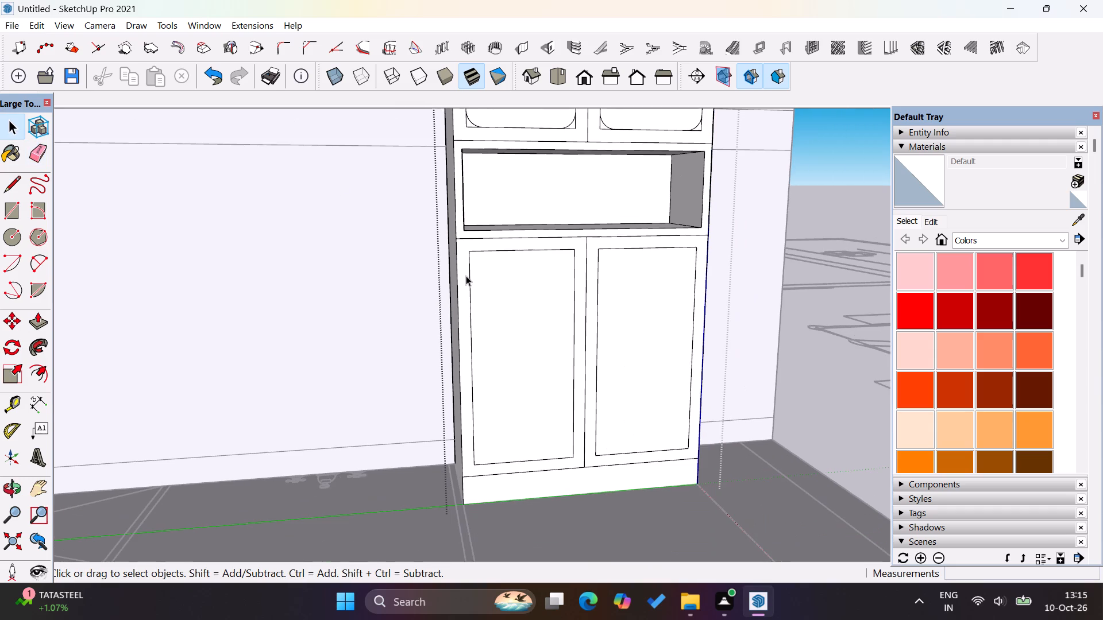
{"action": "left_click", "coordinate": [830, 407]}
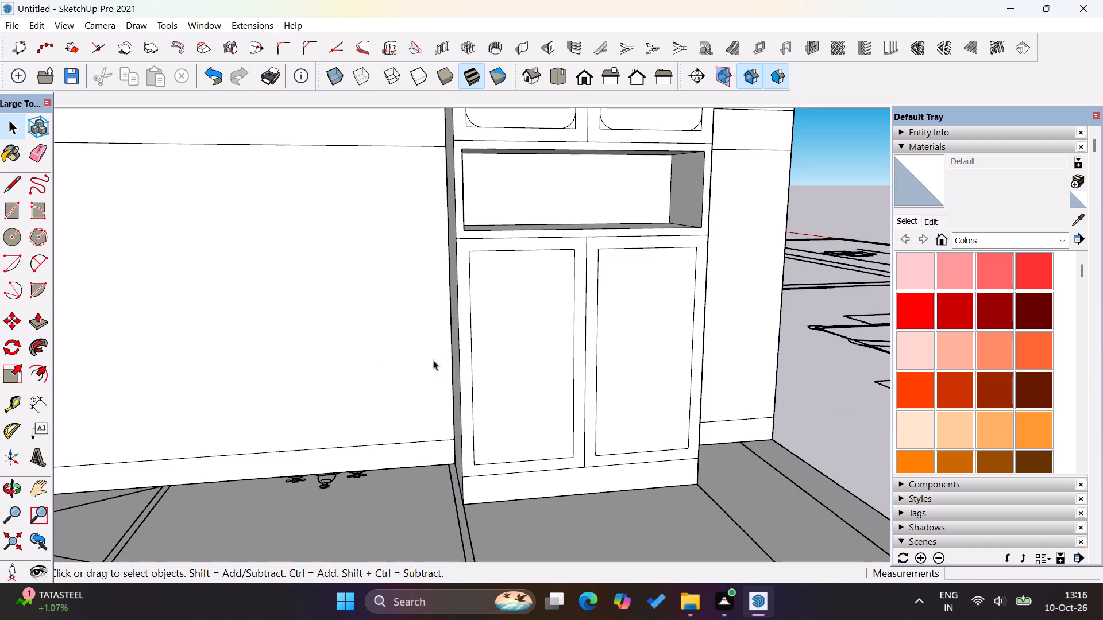
Place a vertical guide 1" inside the left edge of the lower-left door's inner panel.
{"action": "scroll", "coordinate": [457, 359], "scroll_direction": "up", "scroll_amount": 2}
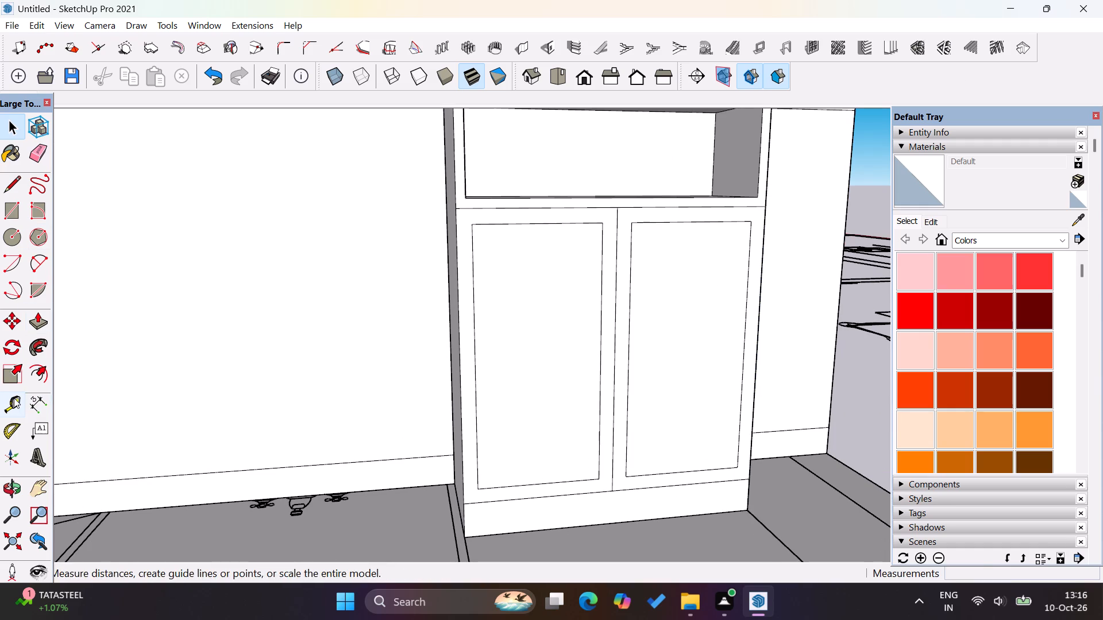
{"action": "left_click", "coordinate": [14, 398]}
{"action": "left_click", "coordinate": [476, 346]}
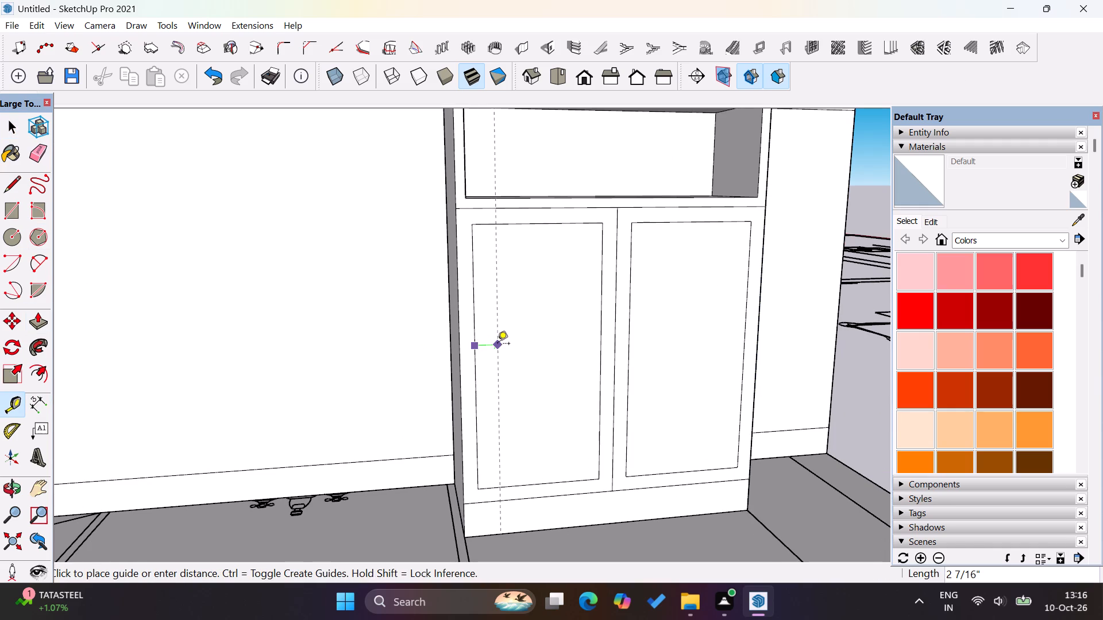
{"action": "key", "text": "1"}
{"action": "key", "text": "Return"}
Draw a full-height rectangle, about 2' 4 13/16" by 1", between the lower-left door panel's left edge and the guide.
{"action": "scroll", "coordinate": [500, 334], "scroll_direction": "up", "scroll_amount": 2}
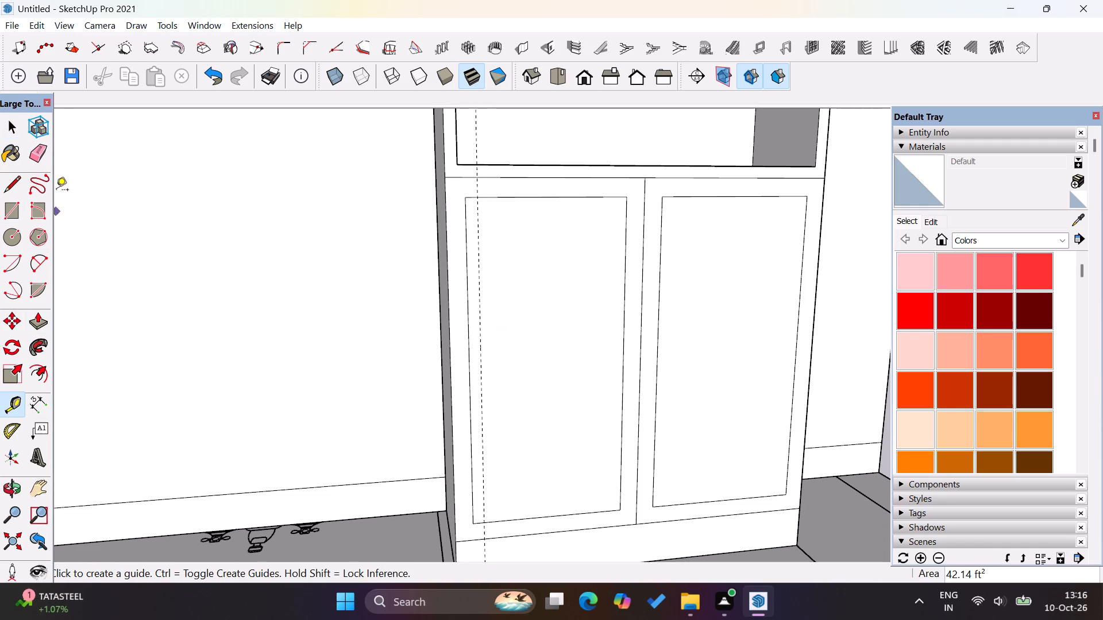
{"action": "left_click", "coordinate": [9, 188]}
{"action": "left_click", "coordinate": [466, 199]}
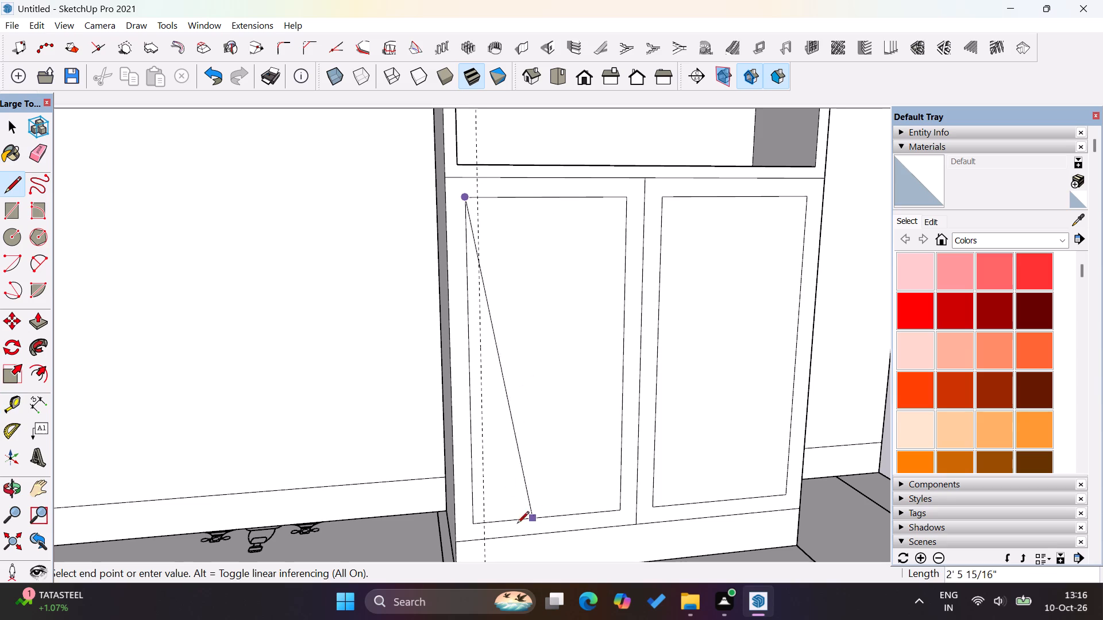
{"action": "left_click", "coordinate": [16, 216]}
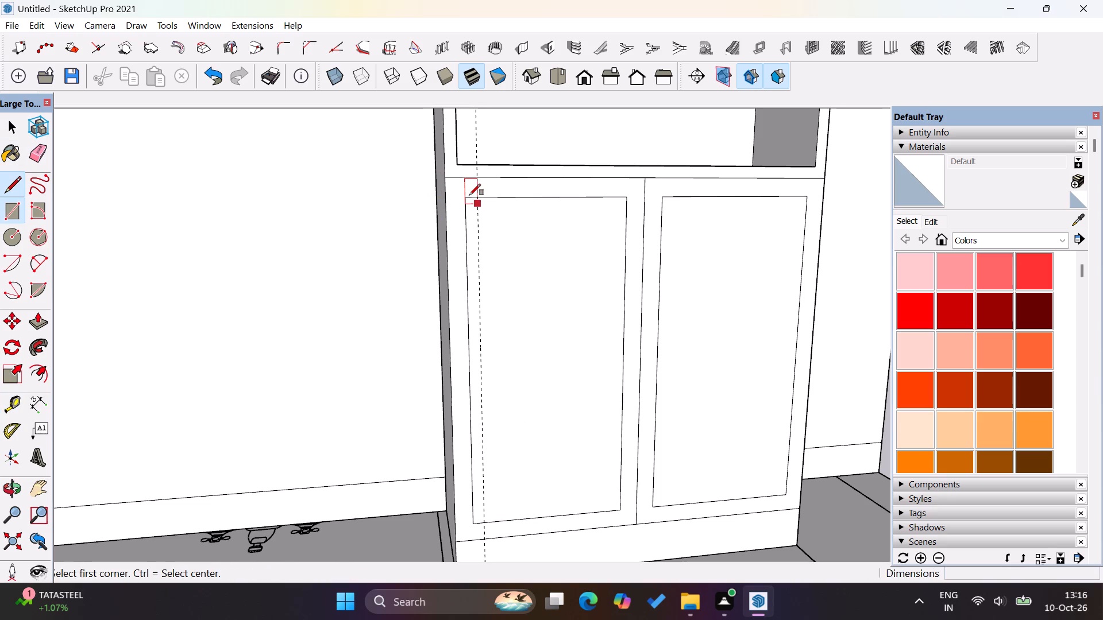
{"action": "left_click", "coordinate": [465, 195]}
{"action": "left_click", "coordinate": [484, 524]}
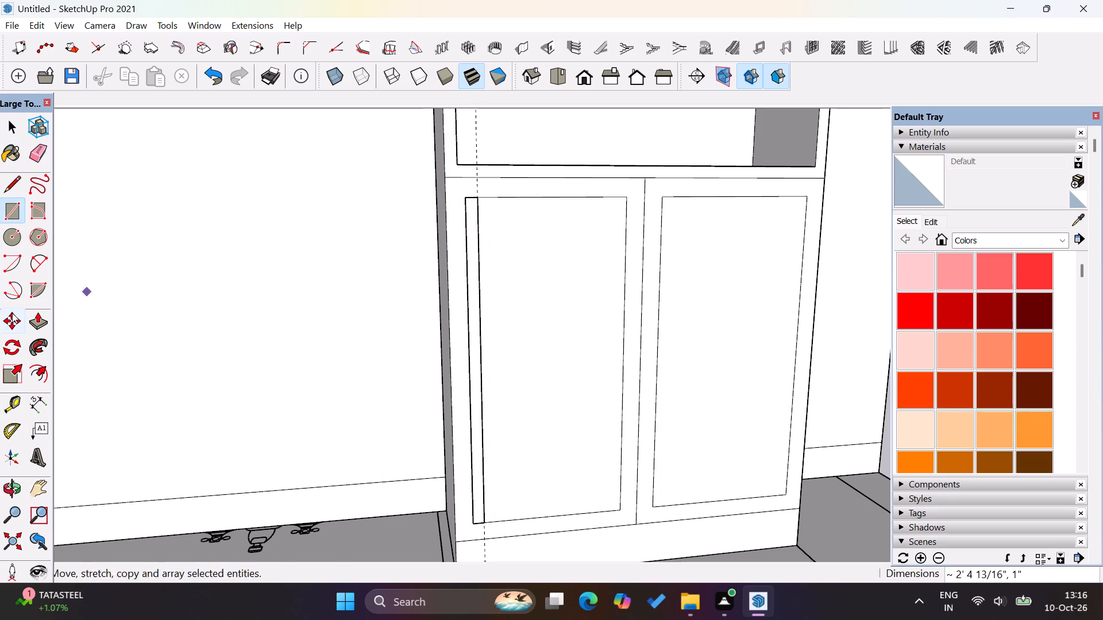
Push/Pull the narrow strip face on the lower-left door outward by 0.2".
{"action": "left_click", "coordinate": [47, 317]}
{"action": "left_click", "coordinate": [472, 282]}
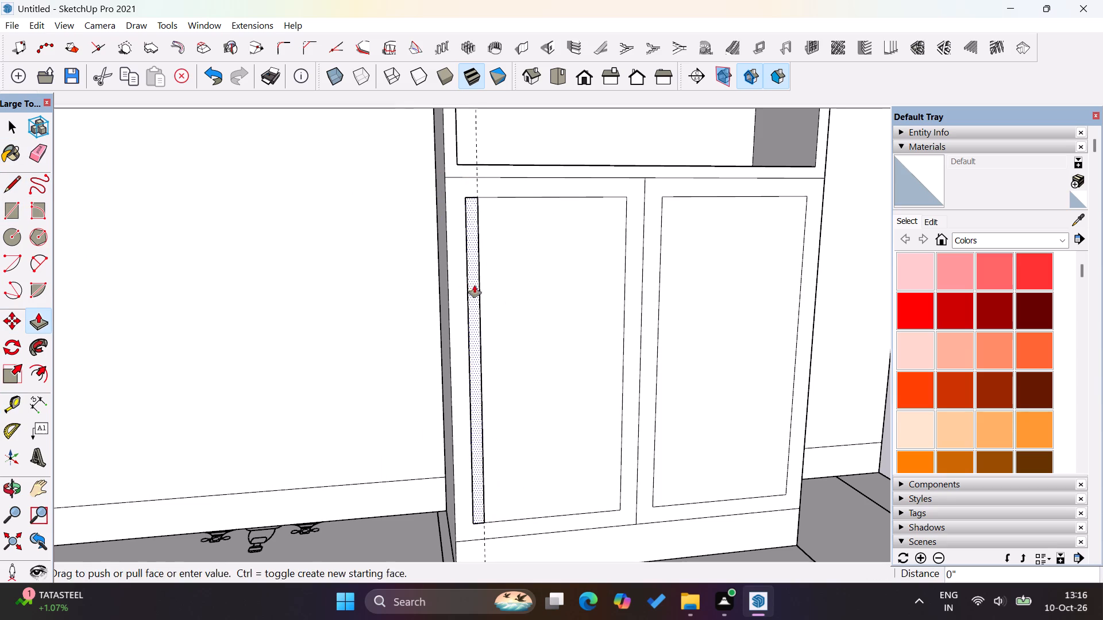
{"action": "type", "text": "0.2"}
{"action": "key", "text": "Return"}
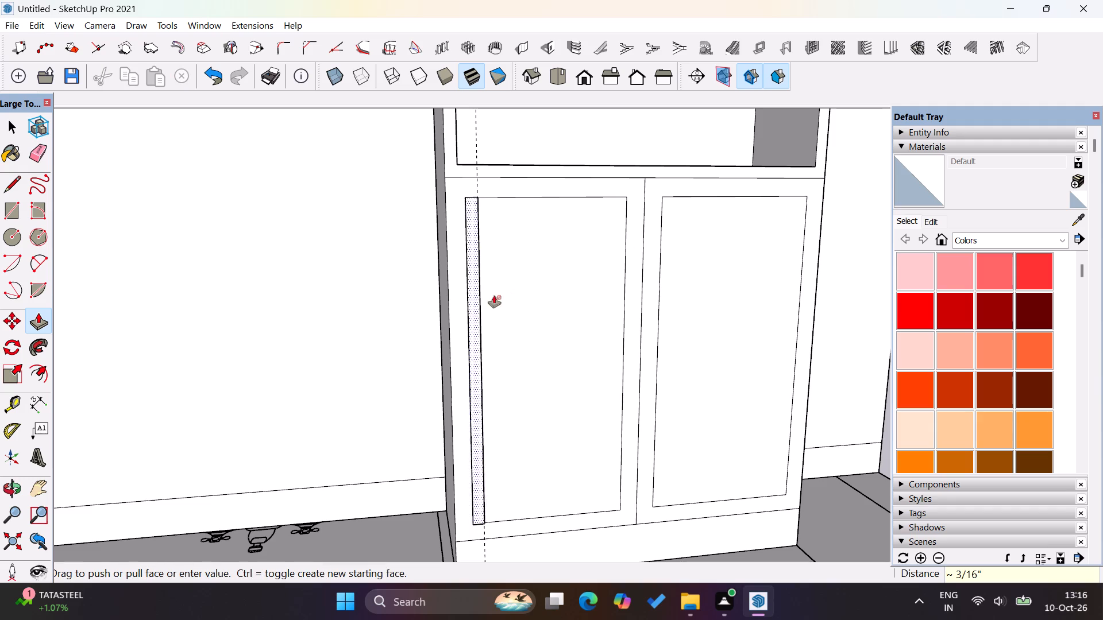
Select the entire raised strip and make it a component.
{"action": "left_click", "coordinate": [14, 125]}
{"action": "triple_click", "coordinate": [472, 286]}
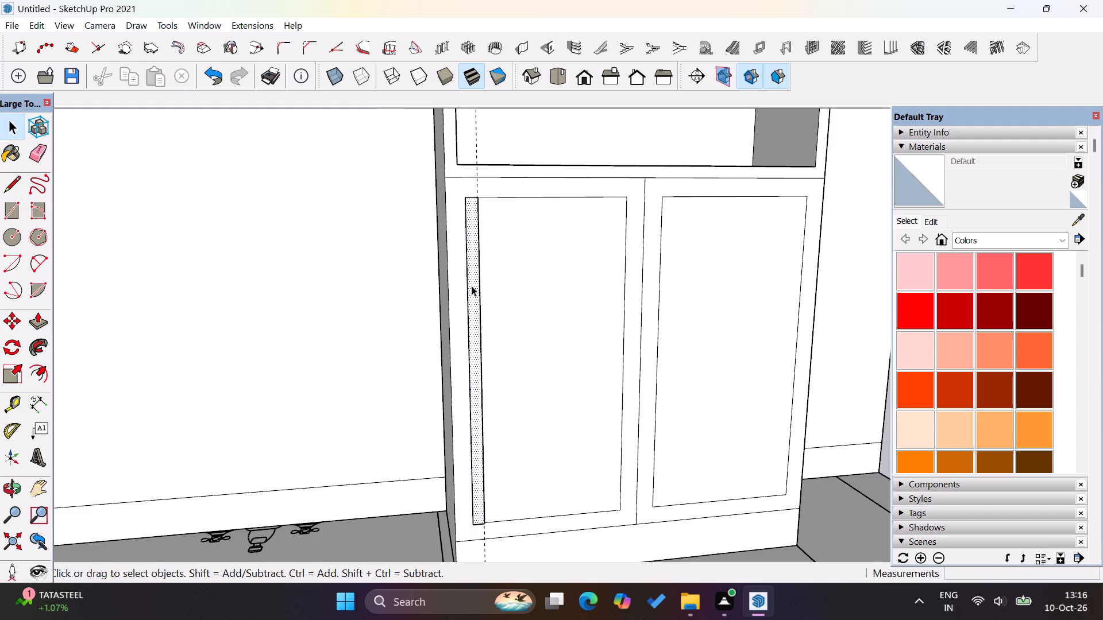
{"action": "left_click", "coordinate": [472, 286]}
{"action": "right_click", "coordinate": [472, 286]}
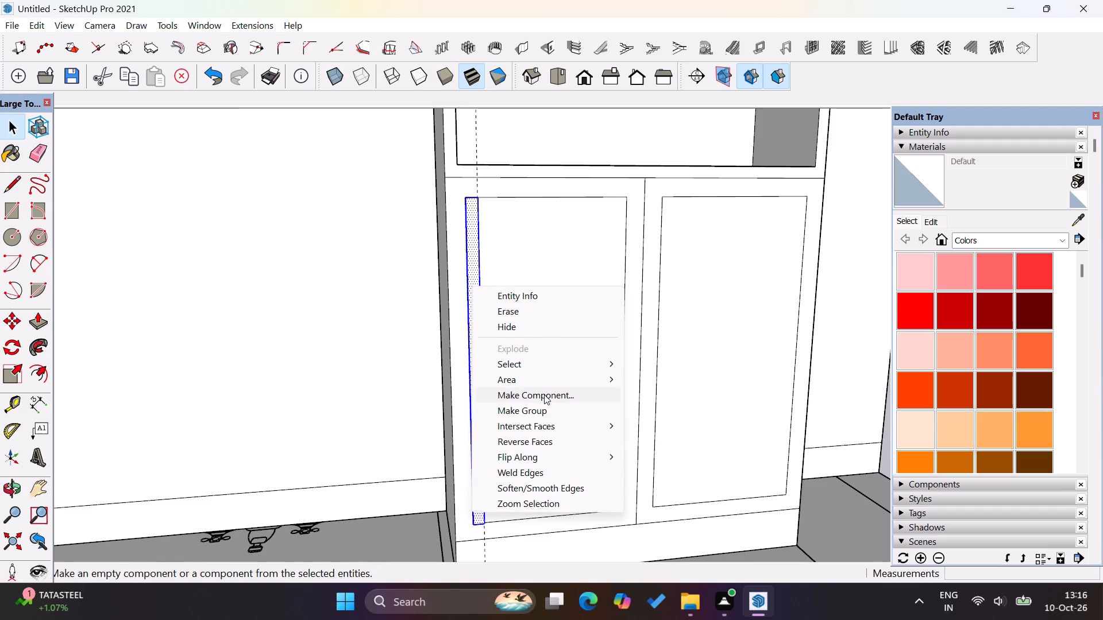
{"action": "left_click", "coordinate": [544, 394]}
{"action": "left_click", "coordinate": [586, 465]}
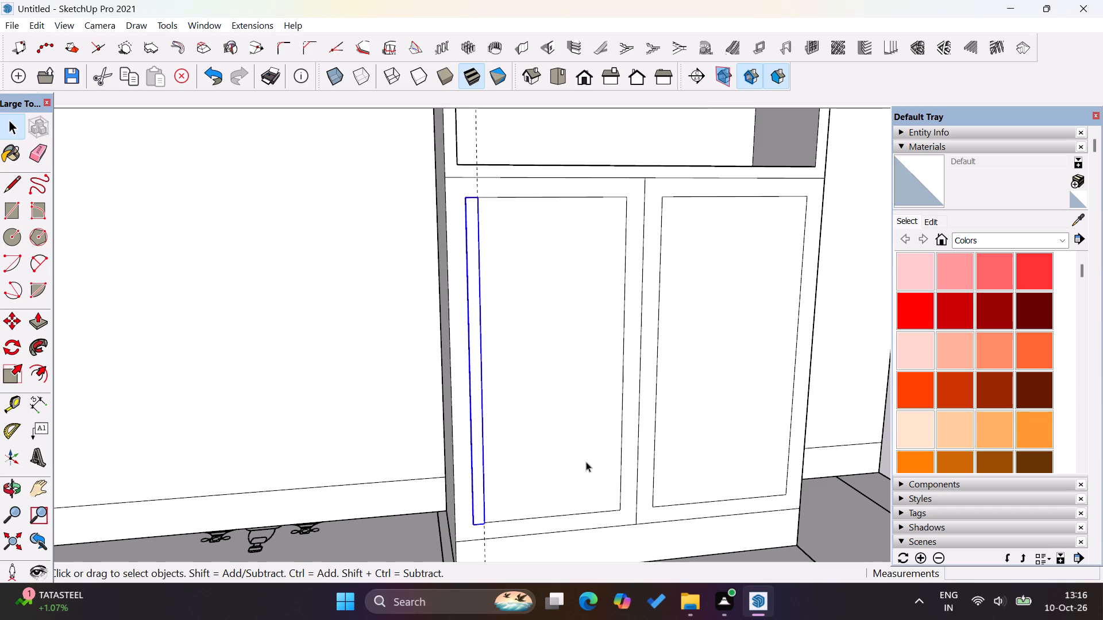
Copy the strip 1' 3/4" across to the door panel's bottom-right corner and divide the distance into 10 equally spaced copies.
{"action": "scroll", "coordinate": [492, 529], "scroll_direction": "up", "scroll_amount": 9}
{"action": "middle_click_drag", "start_coordinate": [692, 487], "coordinate": [454, 516]}
{"action": "scroll", "coordinate": [309, 446], "scroll_direction": "up", "scroll_amount": 13}
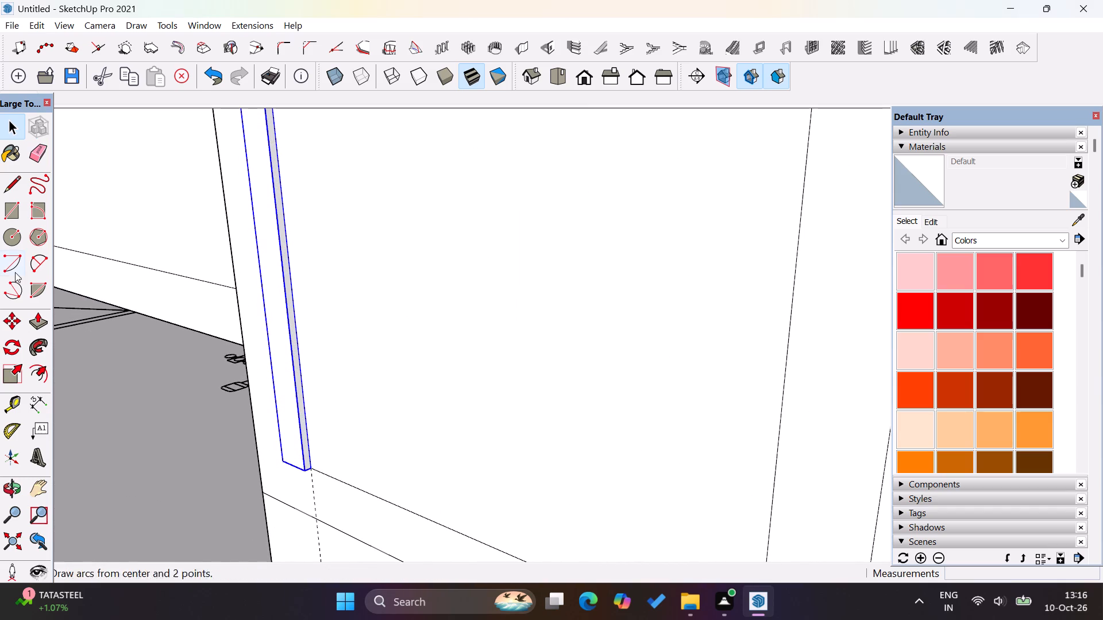
{"action": "left_click", "coordinate": [12, 316]}
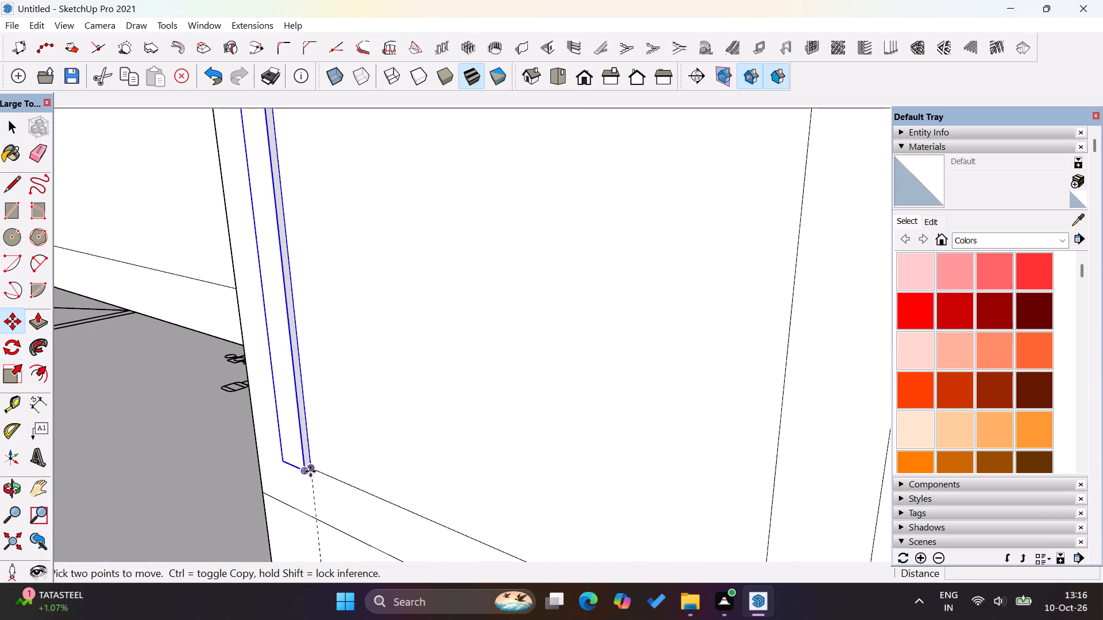
{"action": "scroll", "coordinate": [317, 471], "scroll_direction": "up", "scroll_amount": 13}
{"action": "left_click", "coordinate": [301, 468], "text": "ctrl"}
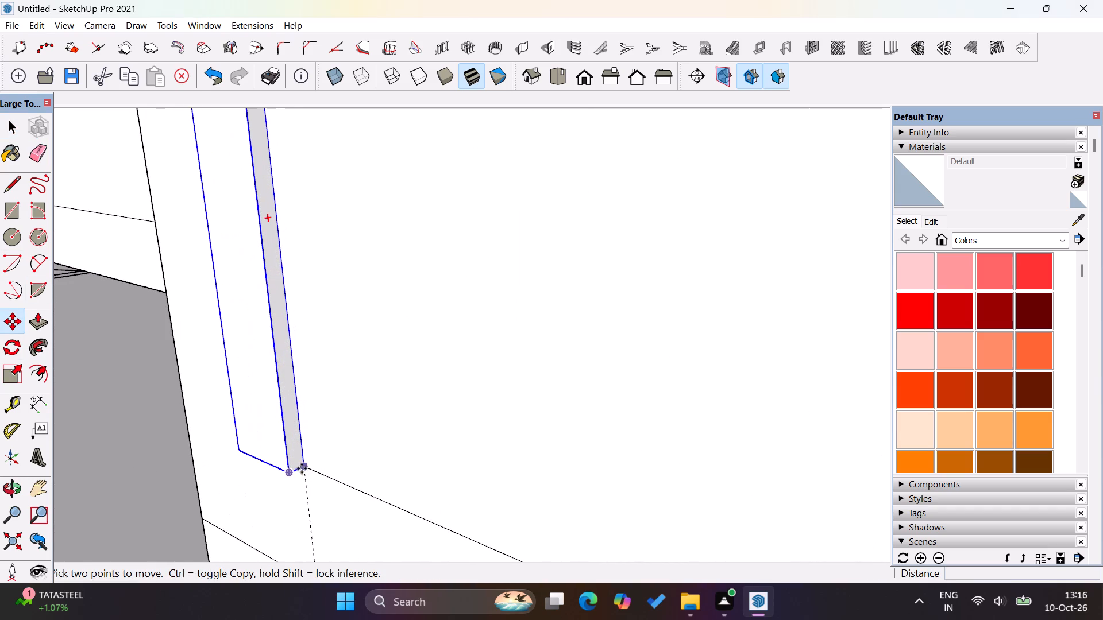
{"action": "scroll", "coordinate": [308, 390], "scroll_direction": "down", "scroll_amount": 15}
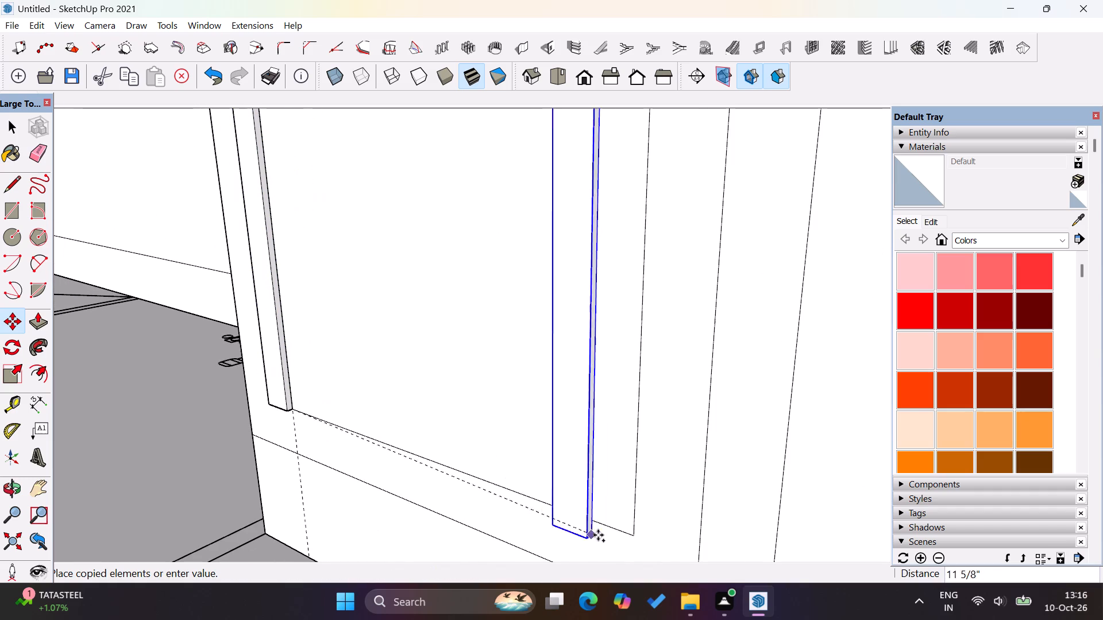
{"action": "left_click", "coordinate": [631, 530]}
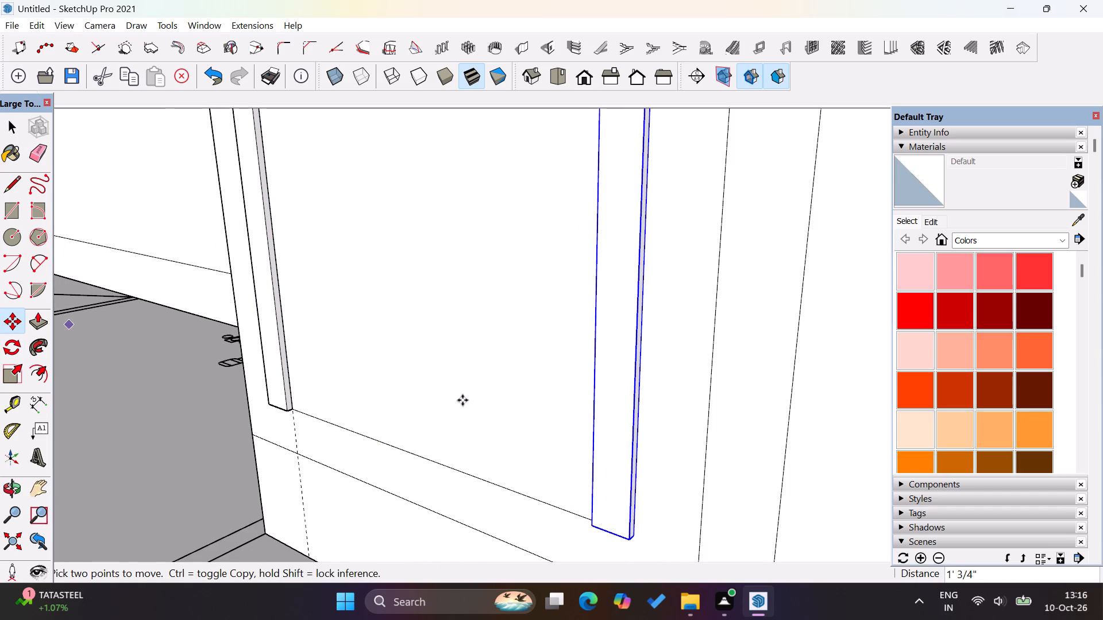
{"action": "key", "text": "slash"}
{"action": "type", "text": "10"}
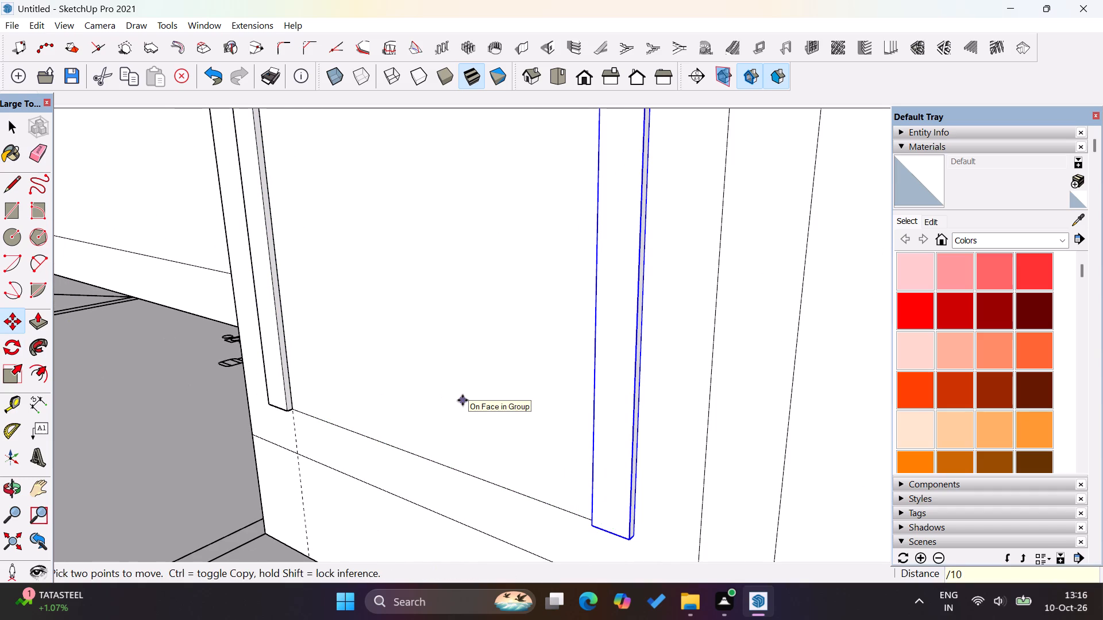
{"action": "key", "text": "Return"}
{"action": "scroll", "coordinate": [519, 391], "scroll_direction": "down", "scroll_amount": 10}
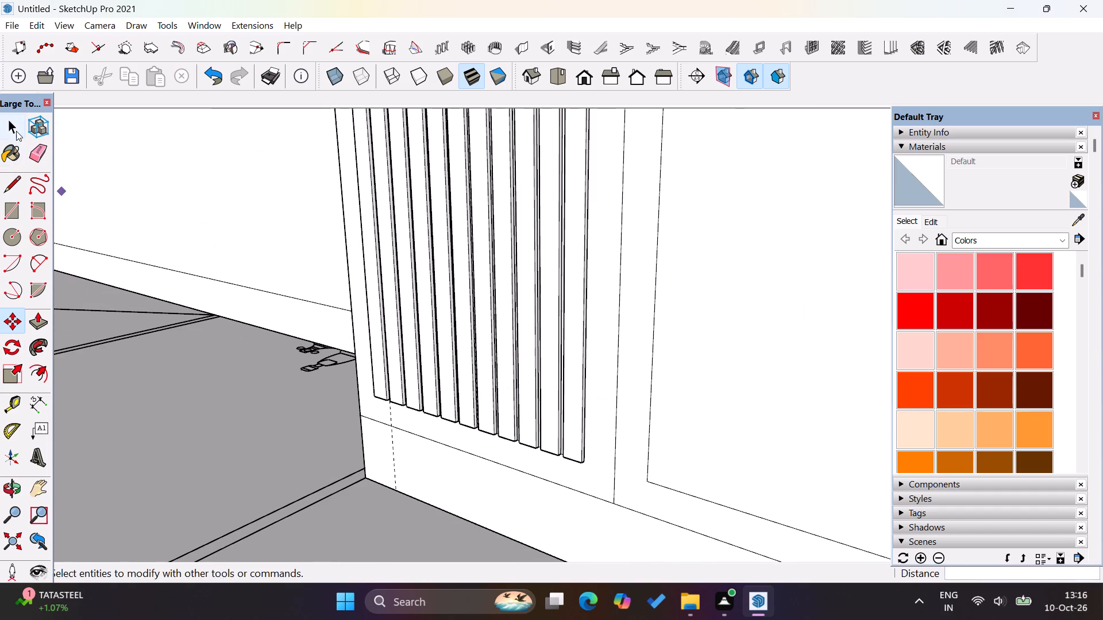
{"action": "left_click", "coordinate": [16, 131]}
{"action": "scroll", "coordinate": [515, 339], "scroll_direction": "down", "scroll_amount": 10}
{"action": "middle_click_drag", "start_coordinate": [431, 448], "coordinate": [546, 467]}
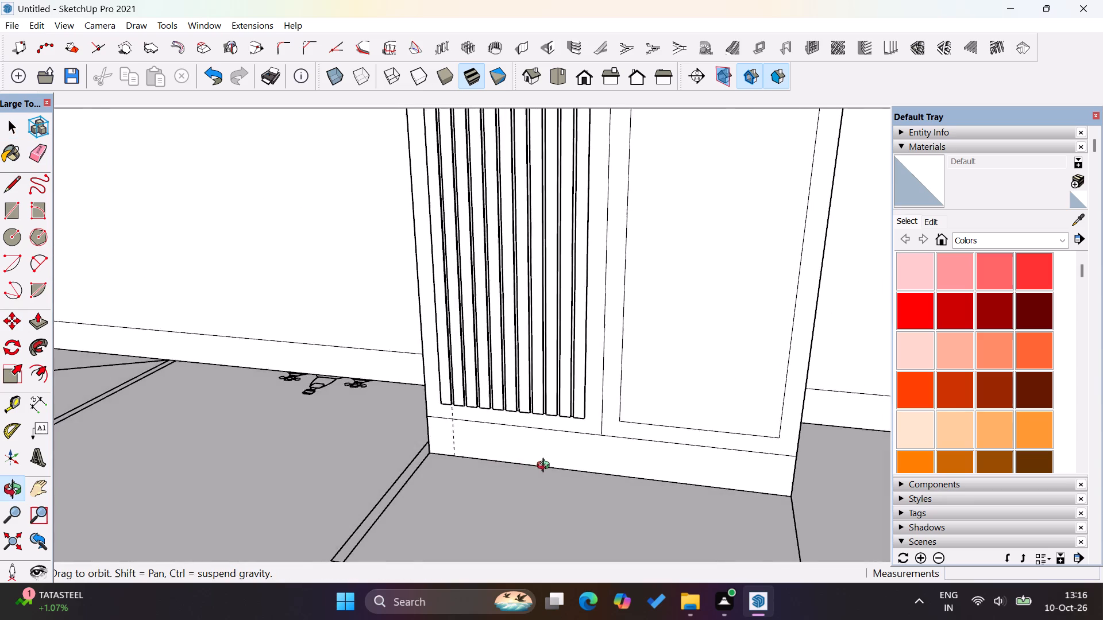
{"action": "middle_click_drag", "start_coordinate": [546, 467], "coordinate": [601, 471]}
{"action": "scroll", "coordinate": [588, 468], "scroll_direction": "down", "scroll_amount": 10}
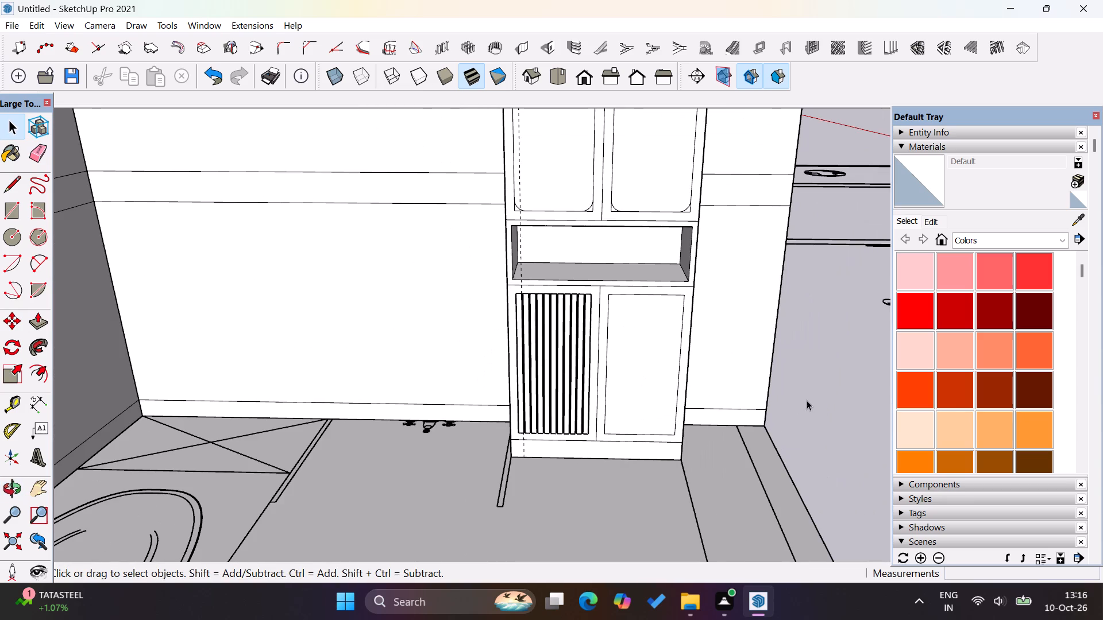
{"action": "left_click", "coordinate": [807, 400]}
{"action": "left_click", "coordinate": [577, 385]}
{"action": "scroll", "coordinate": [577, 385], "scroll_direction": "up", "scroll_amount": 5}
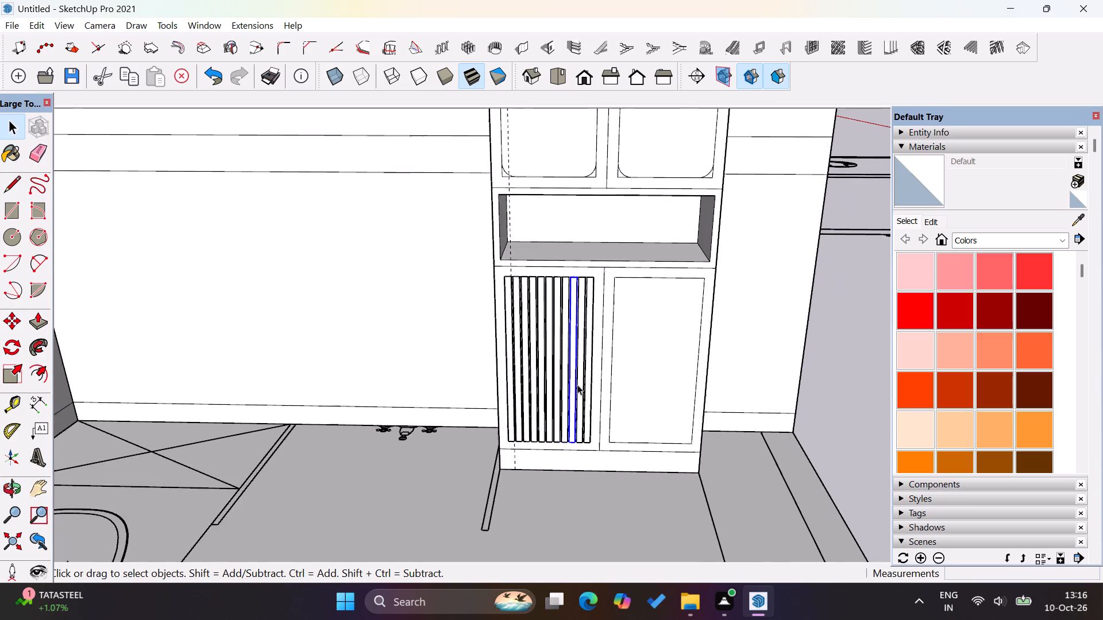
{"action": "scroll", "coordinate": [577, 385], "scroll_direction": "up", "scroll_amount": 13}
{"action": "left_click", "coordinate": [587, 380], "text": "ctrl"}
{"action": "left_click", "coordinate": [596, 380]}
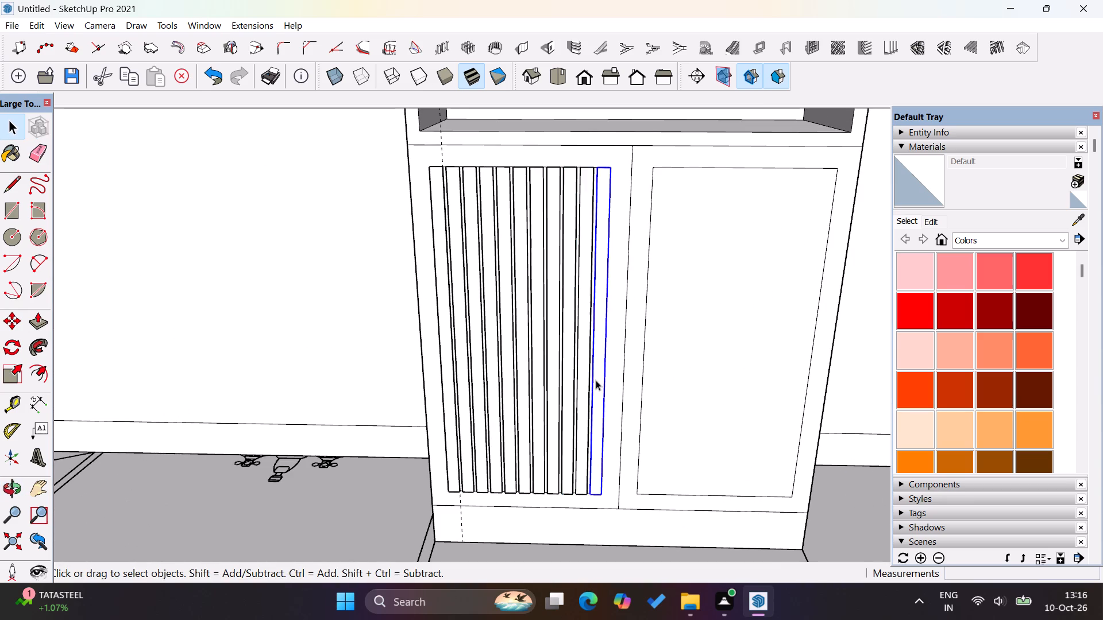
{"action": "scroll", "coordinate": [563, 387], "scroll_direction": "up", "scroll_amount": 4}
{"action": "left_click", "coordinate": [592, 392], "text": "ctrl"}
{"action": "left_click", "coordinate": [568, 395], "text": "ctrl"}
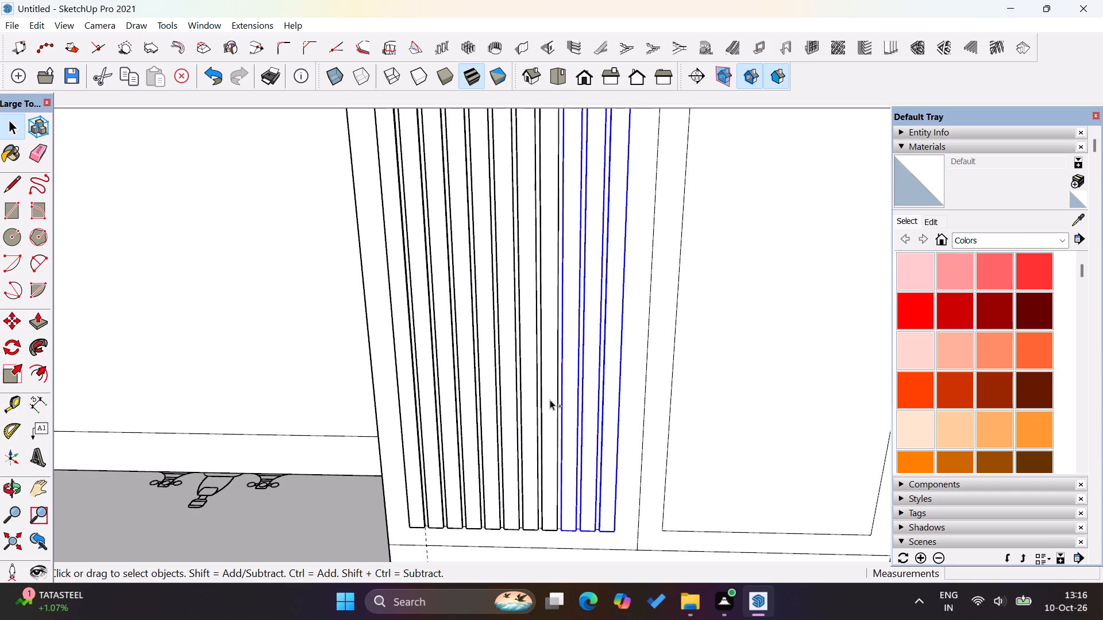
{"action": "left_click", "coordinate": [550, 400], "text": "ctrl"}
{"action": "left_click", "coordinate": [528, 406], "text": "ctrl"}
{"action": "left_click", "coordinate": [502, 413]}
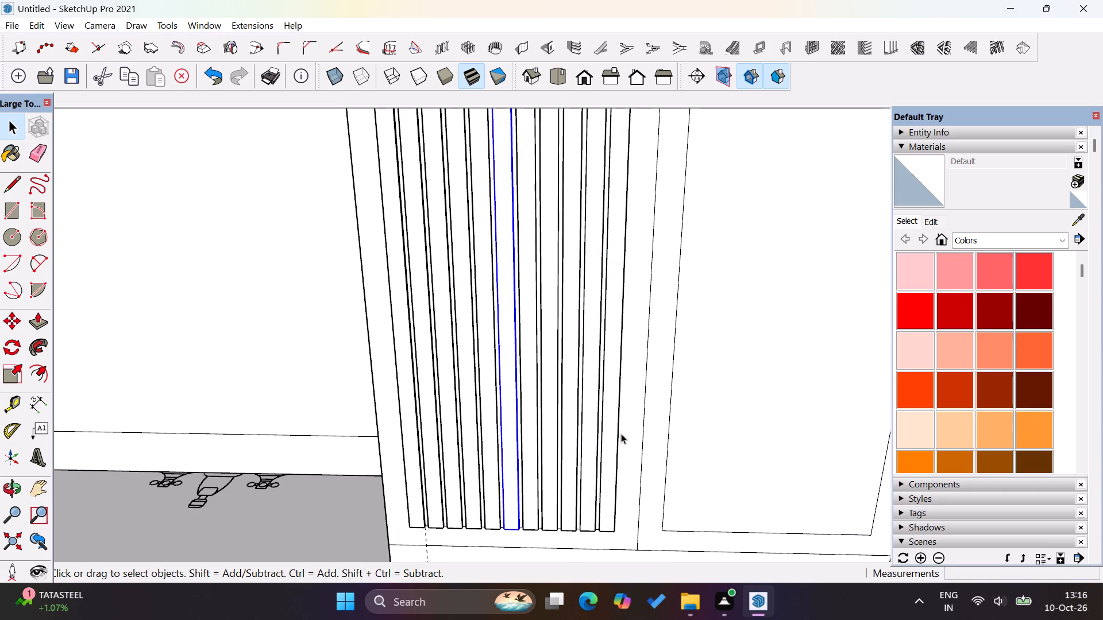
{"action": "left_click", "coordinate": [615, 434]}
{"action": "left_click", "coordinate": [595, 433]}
Select all eleven vertical strips on the lower-left door and combine them into one group.
{"action": "left_click", "coordinate": [614, 433]}
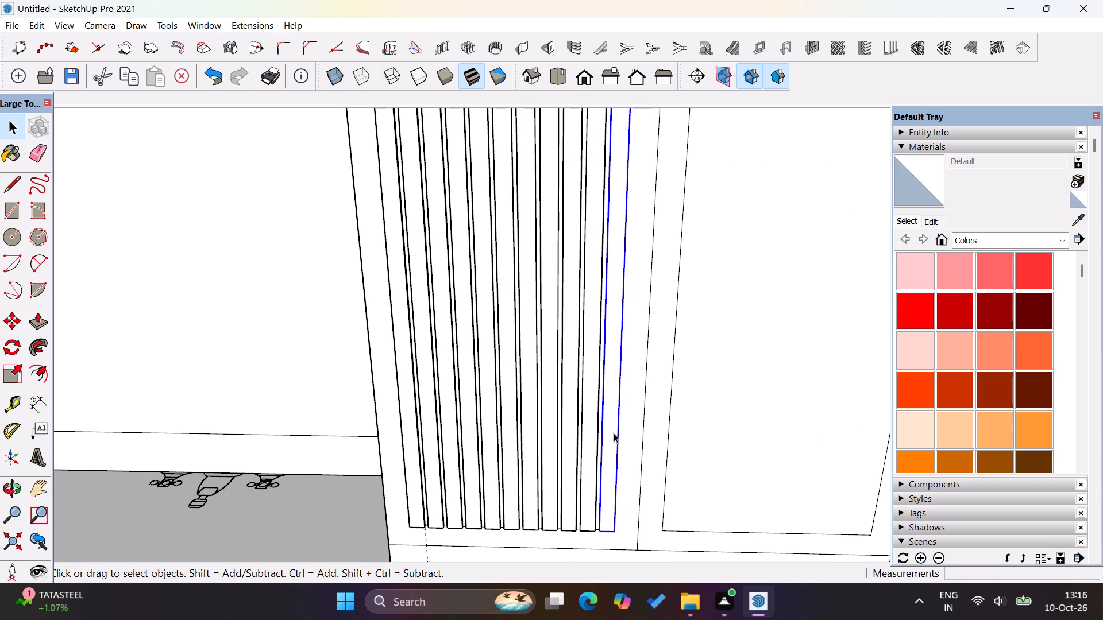
{"action": "left_click", "coordinate": [582, 438], "text": "ctrl"}
{"action": "left_click", "coordinate": [569, 448], "text": "ctrl"}
{"action": "left_click", "coordinate": [545, 445], "text": "ctrl"}
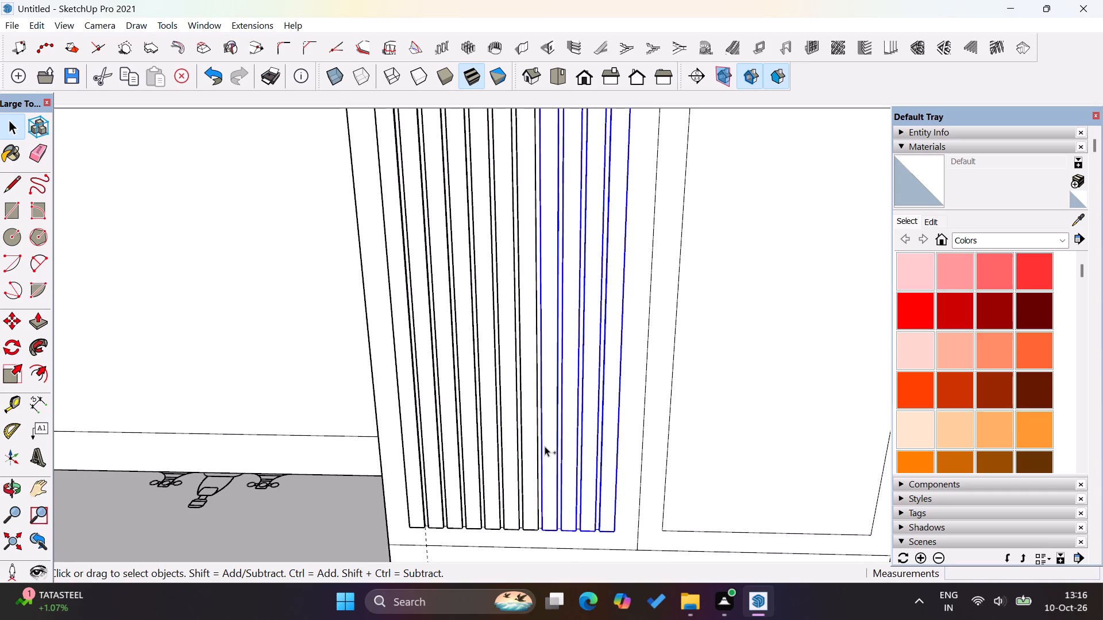
{"action": "left_click", "coordinate": [531, 447], "text": "ctrl"}
{"action": "left_click", "coordinate": [504, 456], "text": "ctrl"}
{"action": "left_click", "coordinate": [493, 459], "text": "ctrl"}
{"action": "left_click", "coordinate": [473, 466], "text": "ctrl"}
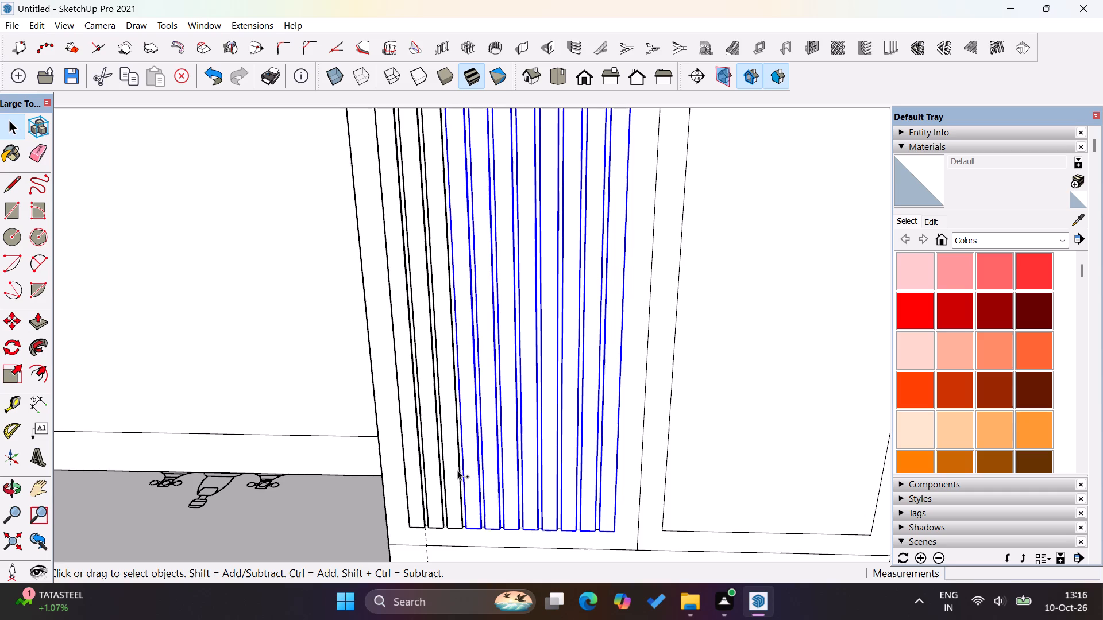
{"action": "left_click", "coordinate": [456, 471], "text": "ctrl"}
{"action": "left_click", "coordinate": [438, 476], "text": "ctrl"}
{"action": "left_click", "coordinate": [416, 482], "text": "ctrl"}
{"action": "right_click", "coordinate": [416, 482], "text": "ctrl"}
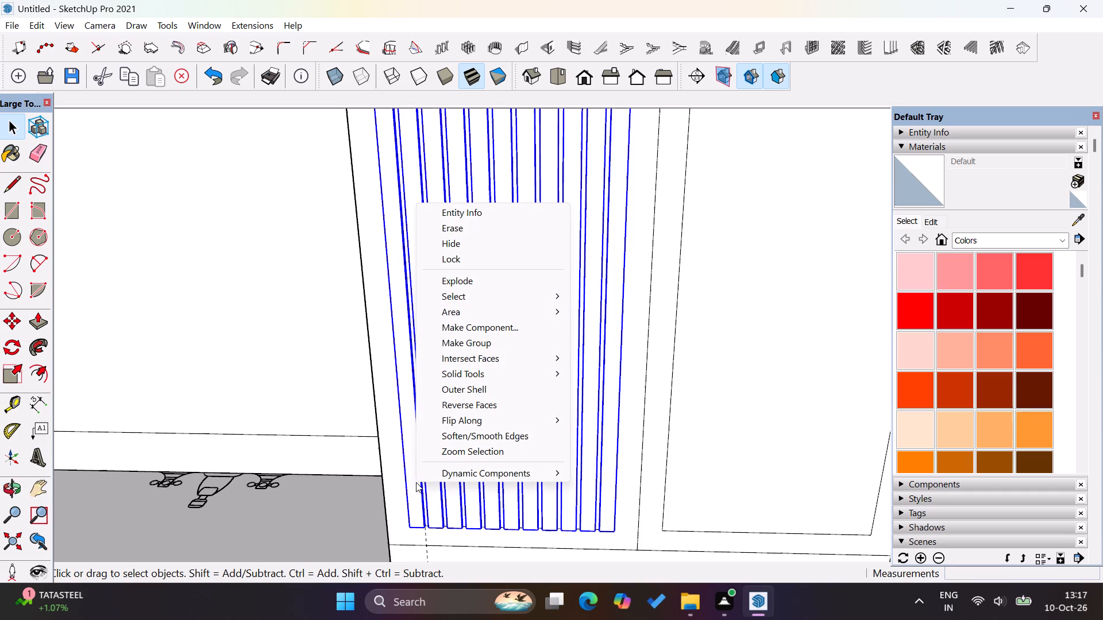
{"action": "left_click", "coordinate": [495, 345], "text": "ctrl"}
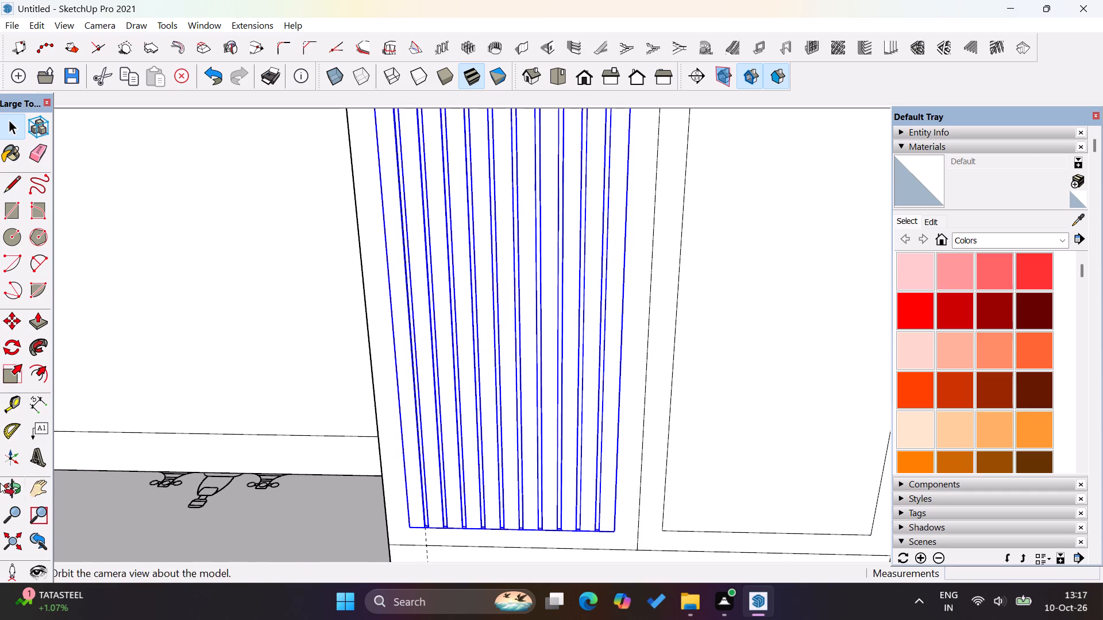
Copy the strip group about 1' 4 15/16" across along the green axis onto the lower-right door panel.
{"action": "left_click", "coordinate": [8, 315]}
{"action": "middle_click_drag", "start_coordinate": [712, 571], "coordinate": [579, 557]}
{"action": "scroll", "coordinate": [390, 408], "scroll_direction": "down", "scroll_amount": 4}
{"action": "scroll", "coordinate": [694, 517], "scroll_direction": "down", "scroll_amount": 1}
{"action": "middle_click_drag", "start_coordinate": [691, 517], "coordinate": [579, 517]}
{"action": "scroll", "coordinate": [560, 513], "scroll_direction": "up", "scroll_amount": 13}
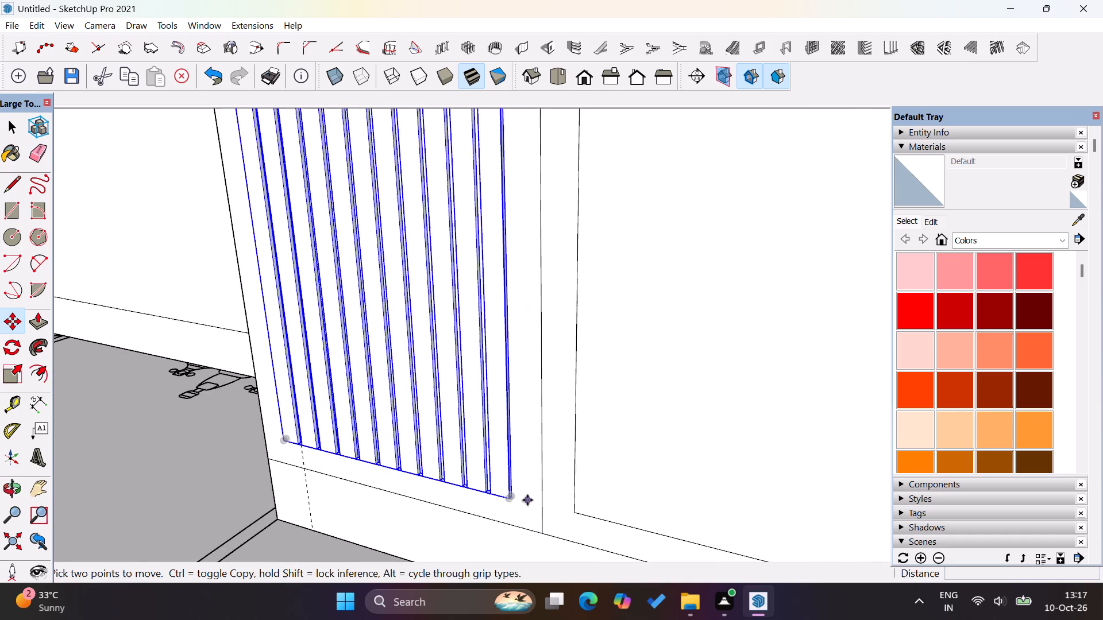
{"action": "scroll", "coordinate": [527, 500], "scroll_direction": "up", "scroll_amount": 20}
{"action": "scroll", "coordinate": [527, 500], "scroll_direction": "up", "scroll_amount": 6}
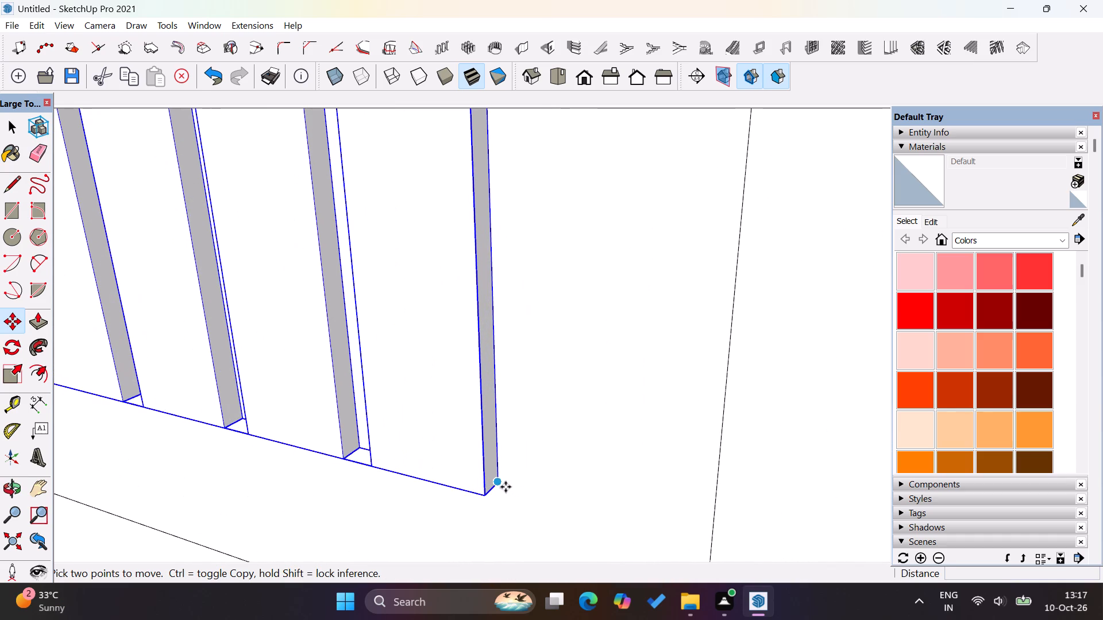
{"action": "left_click", "coordinate": [501, 484], "text": "ctrl"}
{"action": "scroll", "coordinate": [353, 444], "scroll_direction": "down", "scroll_amount": 15}
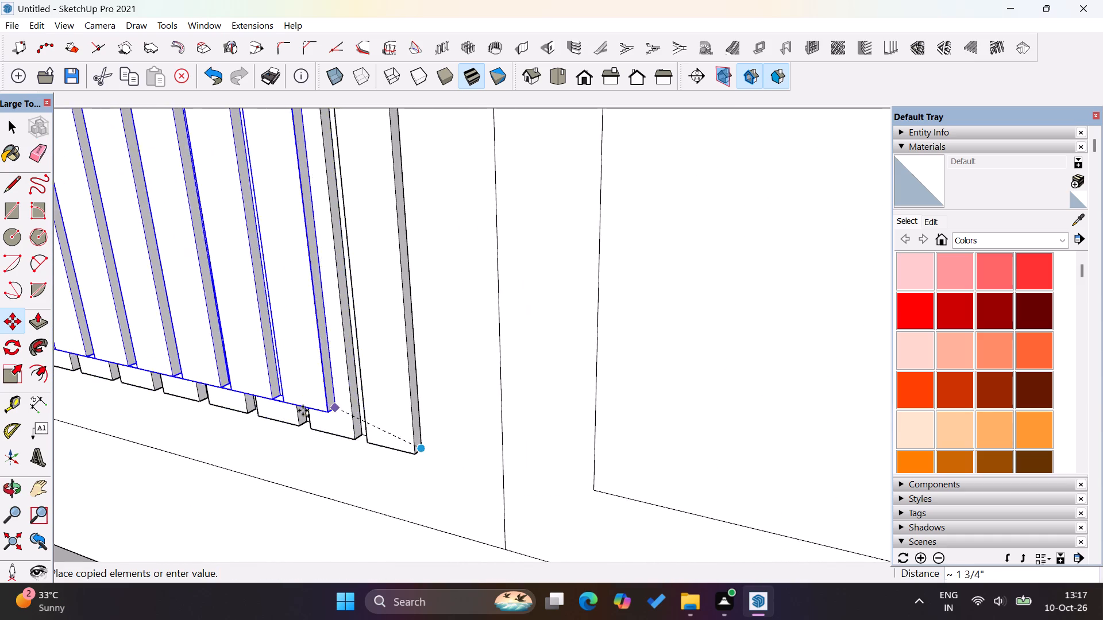
{"action": "scroll", "coordinate": [303, 410], "scroll_direction": "down", "scroll_amount": 12}
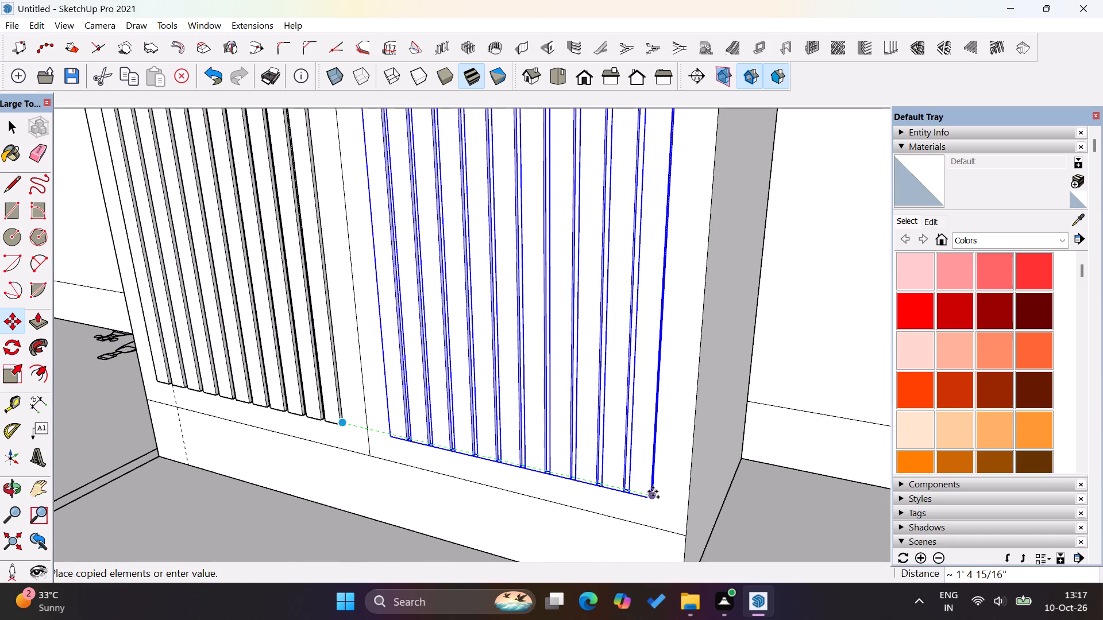
{"action": "left_click", "coordinate": [653, 491]}
{"action": "left_click", "coordinate": [14, 127]}
{"action": "left_click", "coordinate": [778, 471]}
{"action": "scroll", "coordinate": [577, 434], "scroll_direction": "down", "scroll_amount": 3}
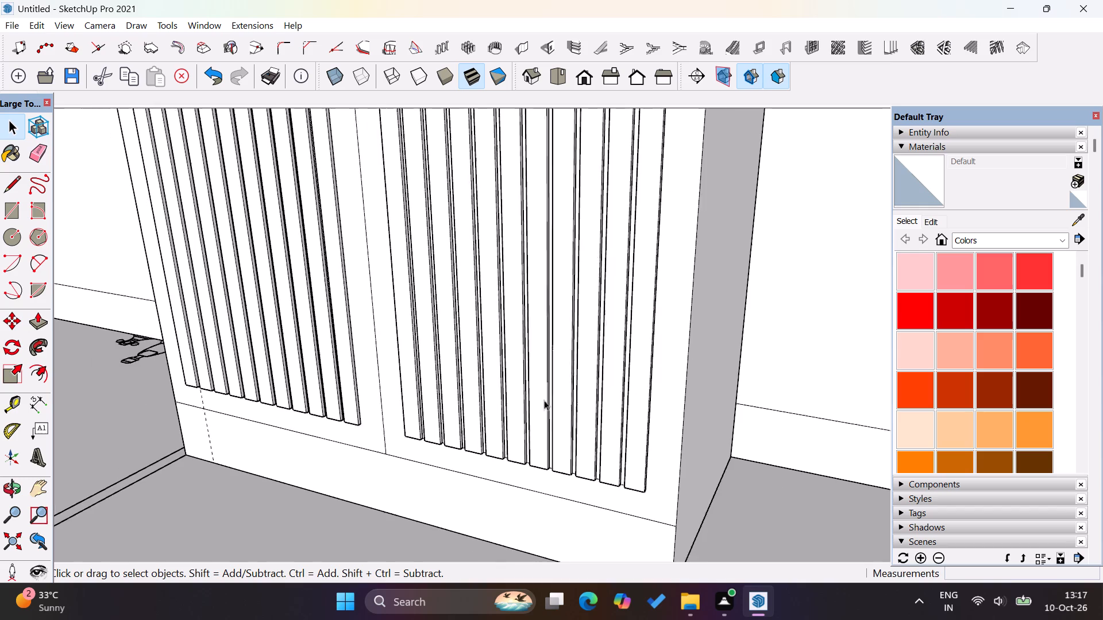
{"action": "scroll", "coordinate": [544, 400], "scroll_direction": "down", "scroll_amount": 20}
{"action": "scroll", "coordinate": [544, 400], "scroll_direction": "down", "scroll_amount": 2}
{"action": "scroll", "coordinate": [500, 346], "scroll_direction": "down", "scroll_amount": 6}
{"action": "left_click", "coordinate": [668, 444]}
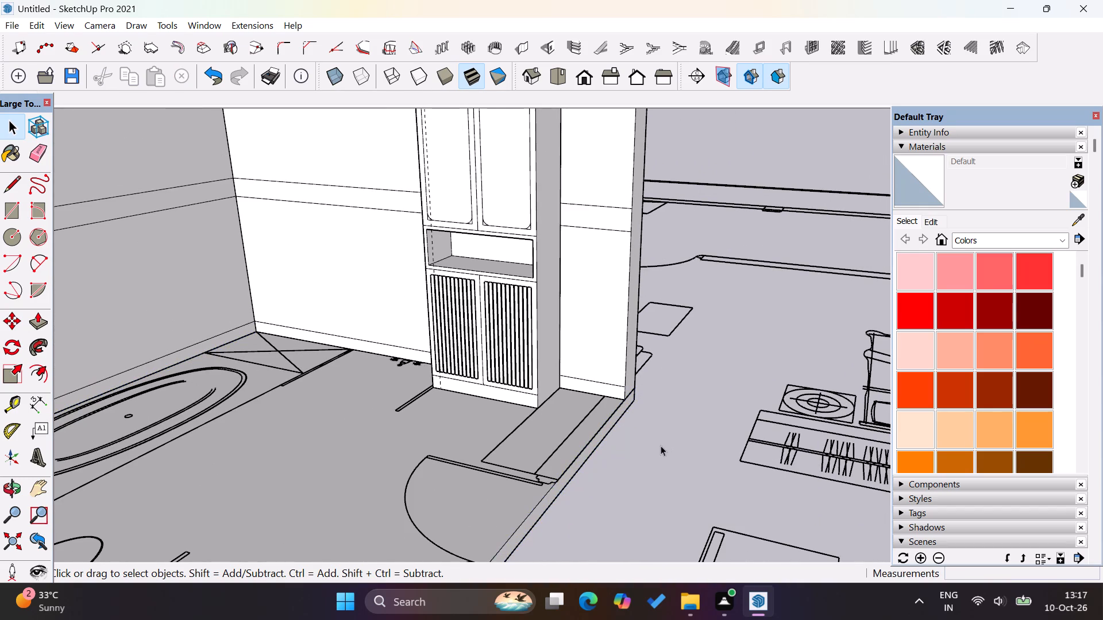
Select both strip groups together with the cabinet body and make them a single group.
{"action": "middle_click_drag", "start_coordinate": [466, 435], "coordinate": [619, 482]}
{"action": "scroll", "coordinate": [612, 485], "scroll_direction": "down", "scroll_amount": 7}
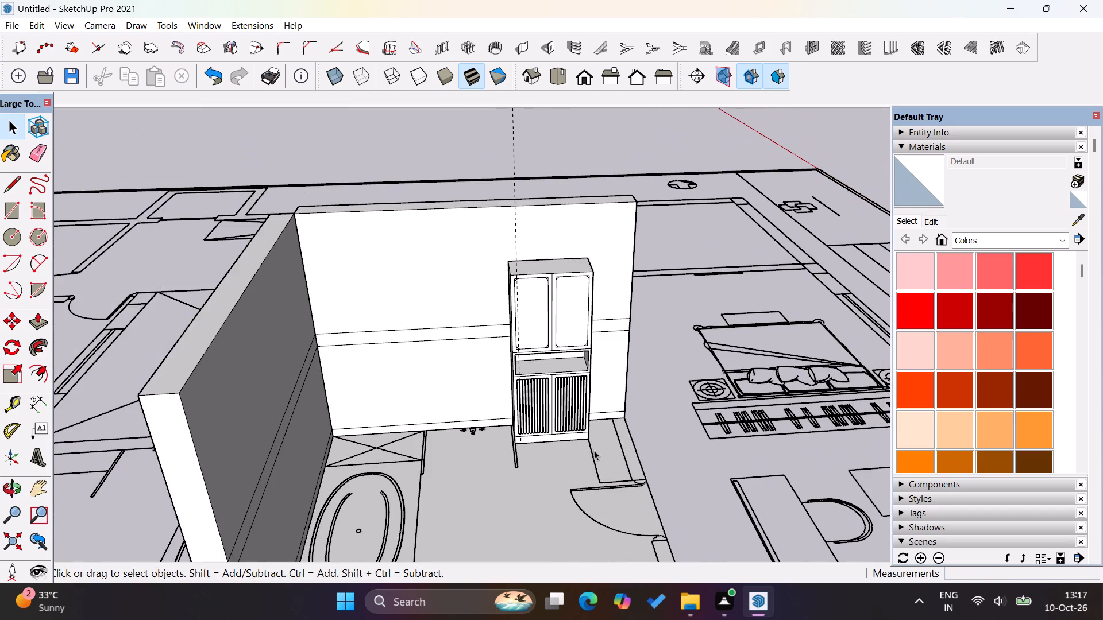
{"action": "scroll", "coordinate": [547, 357], "scroll_direction": "up", "scroll_amount": 9}
{"action": "scroll", "coordinate": [512, 429], "scroll_direction": "up", "scroll_amount": 4}
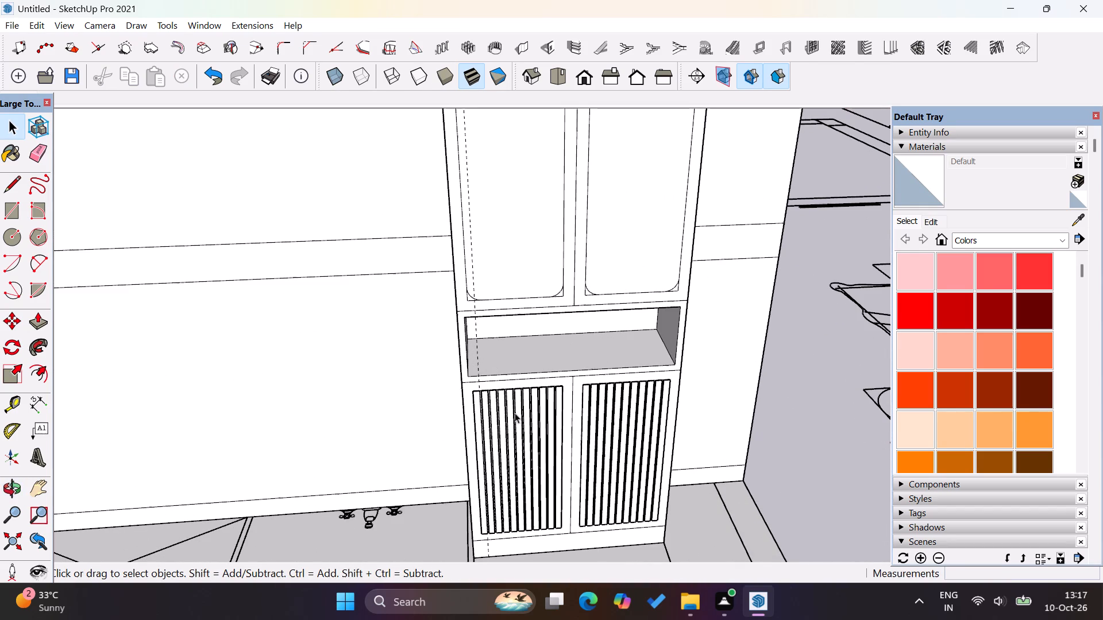
{"action": "left_click", "coordinate": [543, 409]}
{"action": "left_click", "coordinate": [595, 400], "text": "ctrl"}
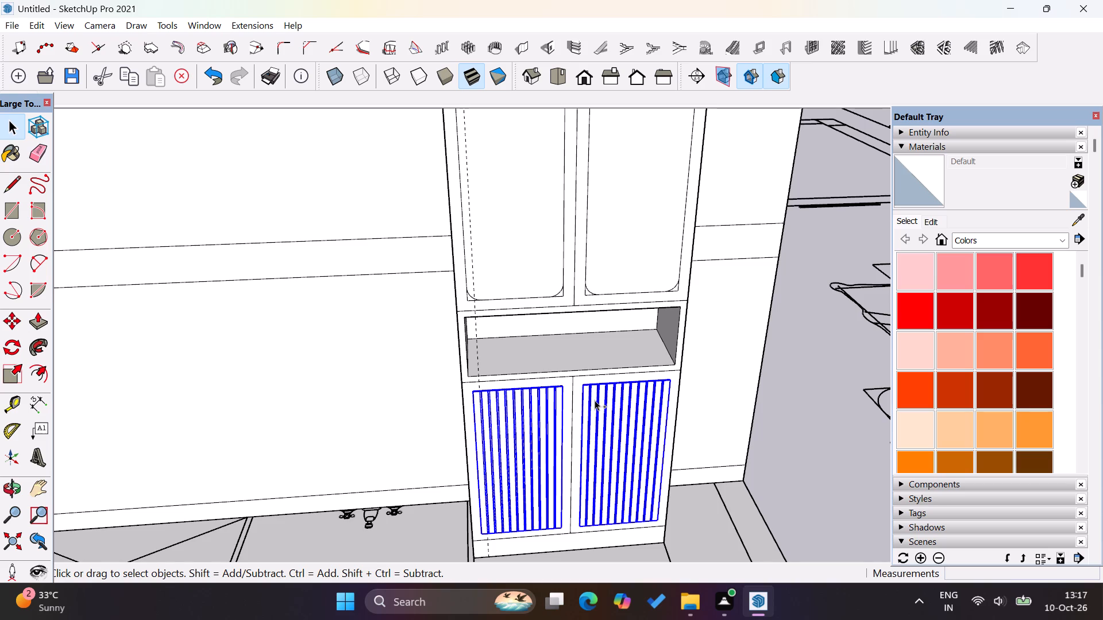
{"action": "left_click", "coordinate": [580, 382], "text": "ctrl"}
{"action": "right_click", "coordinate": [580, 382]}
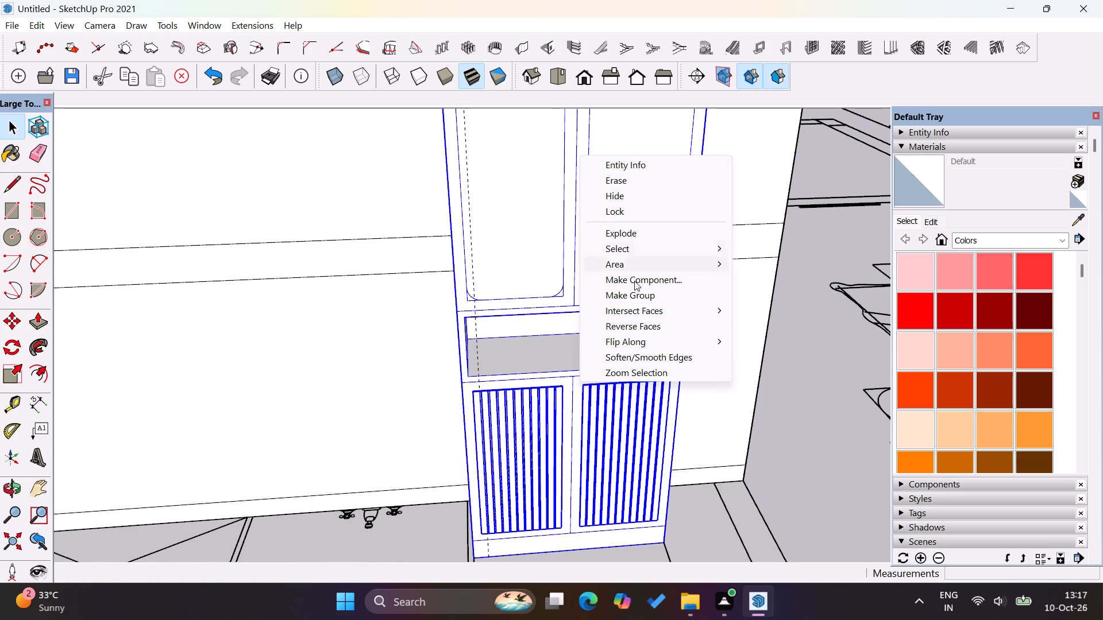
{"action": "left_click", "coordinate": [643, 297]}
{"action": "left_click", "coordinate": [842, 347]}
Delete all guides from the model.
{"action": "scroll", "coordinate": [507, 367], "scroll_direction": "down", "scroll_amount": 4}
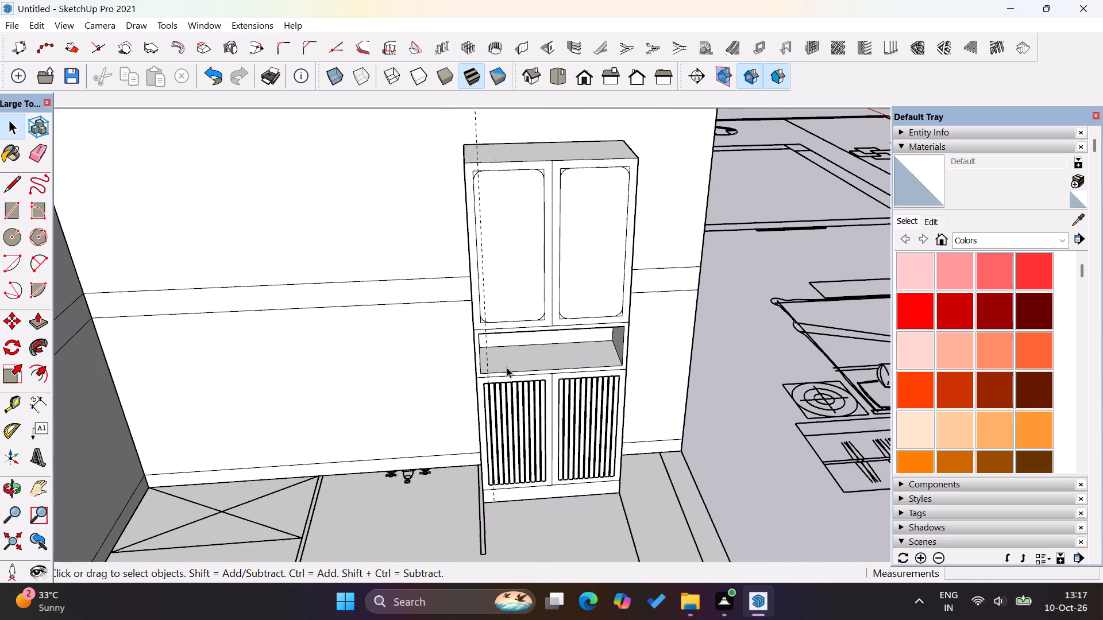
{"action": "left_click", "coordinate": [34, 26]}
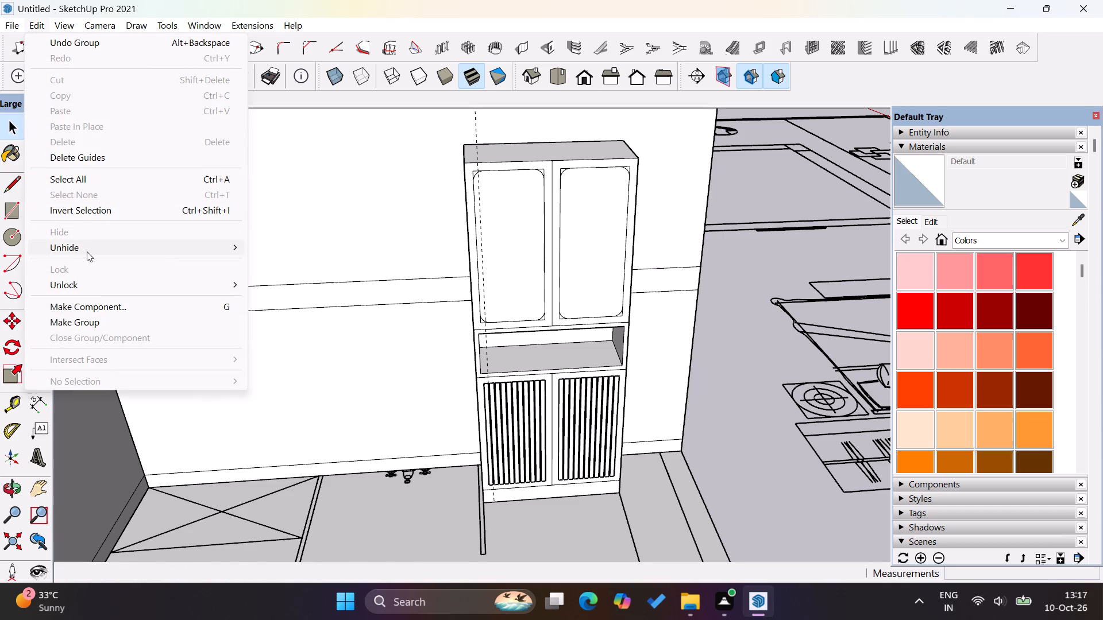
{"action": "left_click", "coordinate": [85, 161]}
Open the combined cabinet group for editing.
{"action": "scroll", "coordinate": [421, 299], "scroll_direction": "down", "scroll_amount": 4}
{"action": "scroll", "coordinate": [510, 207], "scroll_direction": "up", "scroll_amount": 3}
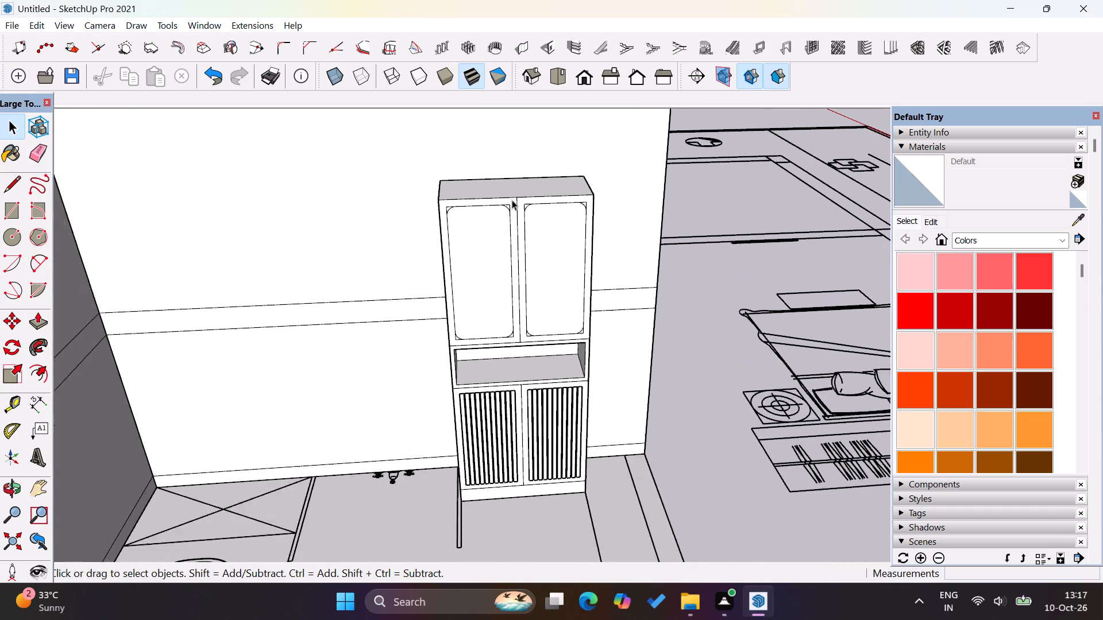
{"action": "scroll", "coordinate": [512, 200], "scroll_direction": "up", "scroll_amount": 17}
{"action": "double_click", "coordinate": [534, 230]}
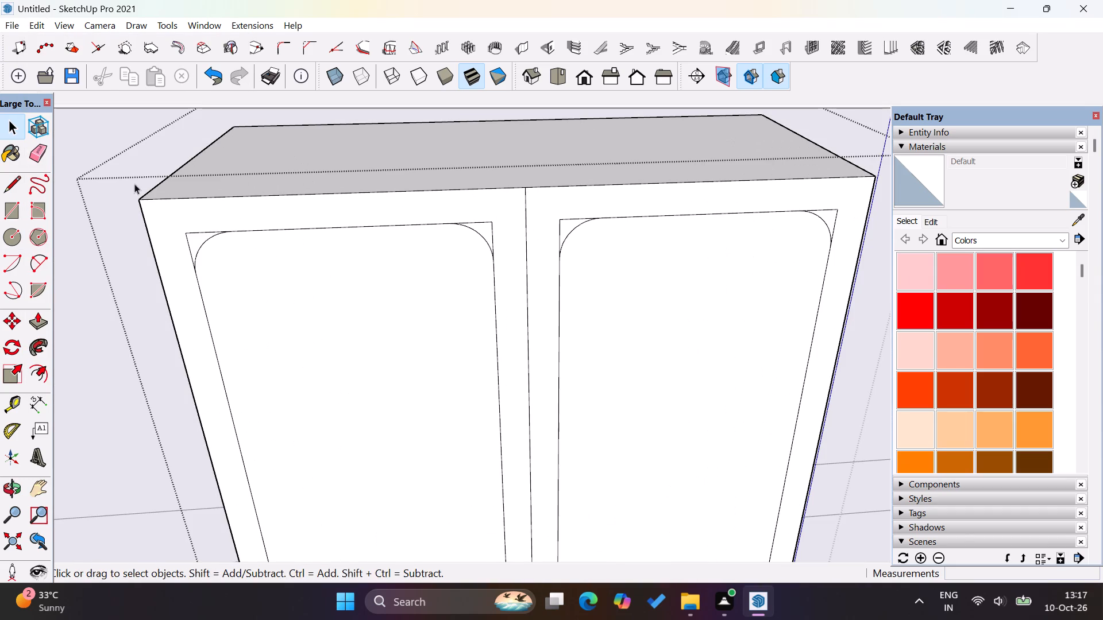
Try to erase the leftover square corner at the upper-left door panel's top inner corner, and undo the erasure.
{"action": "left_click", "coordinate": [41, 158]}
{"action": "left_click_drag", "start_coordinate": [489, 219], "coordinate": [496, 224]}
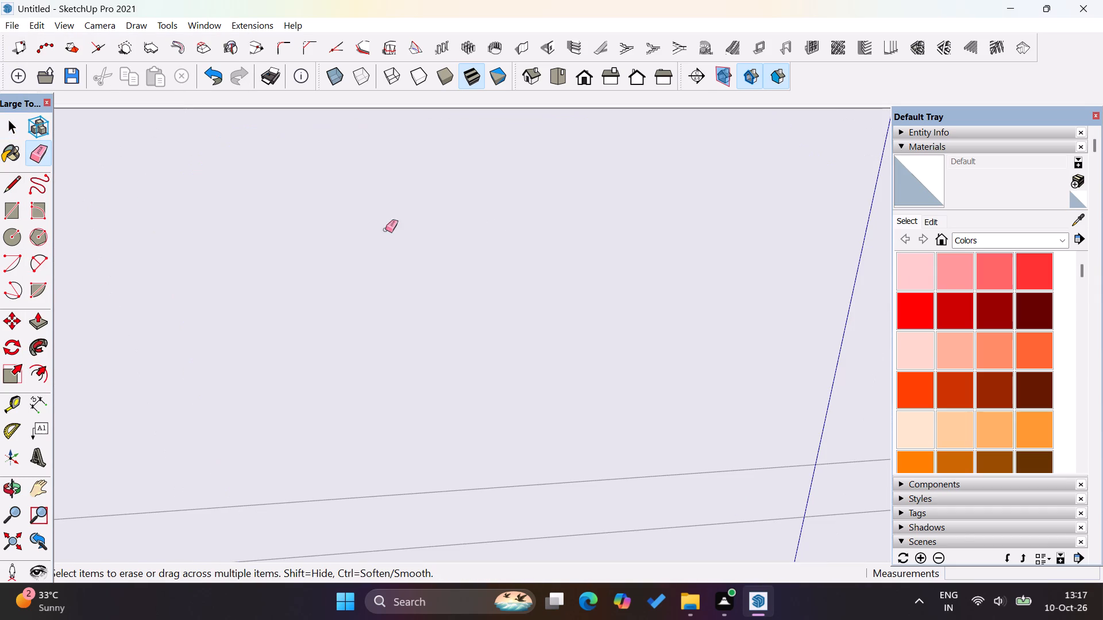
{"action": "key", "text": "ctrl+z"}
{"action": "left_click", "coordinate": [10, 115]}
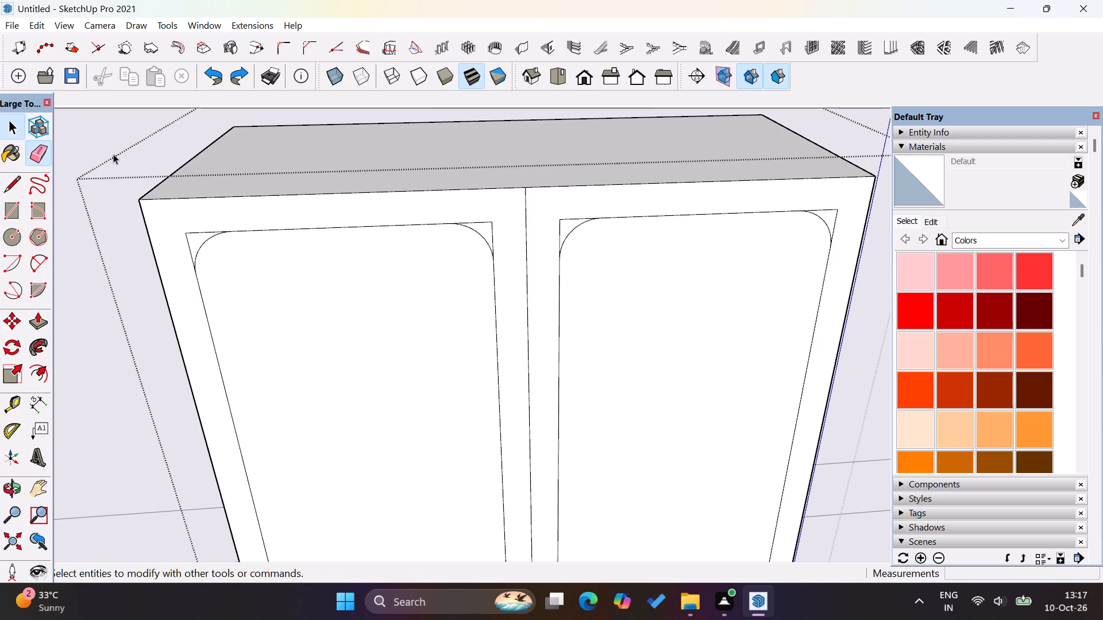
Open the nested cabinet body group and erase the square corner remnants outside the four top rounded corners of the upper door panels.
{"action": "scroll", "coordinate": [311, 303], "scroll_direction": "down", "scroll_amount": 8}
{"action": "double_click", "coordinate": [382, 284]}
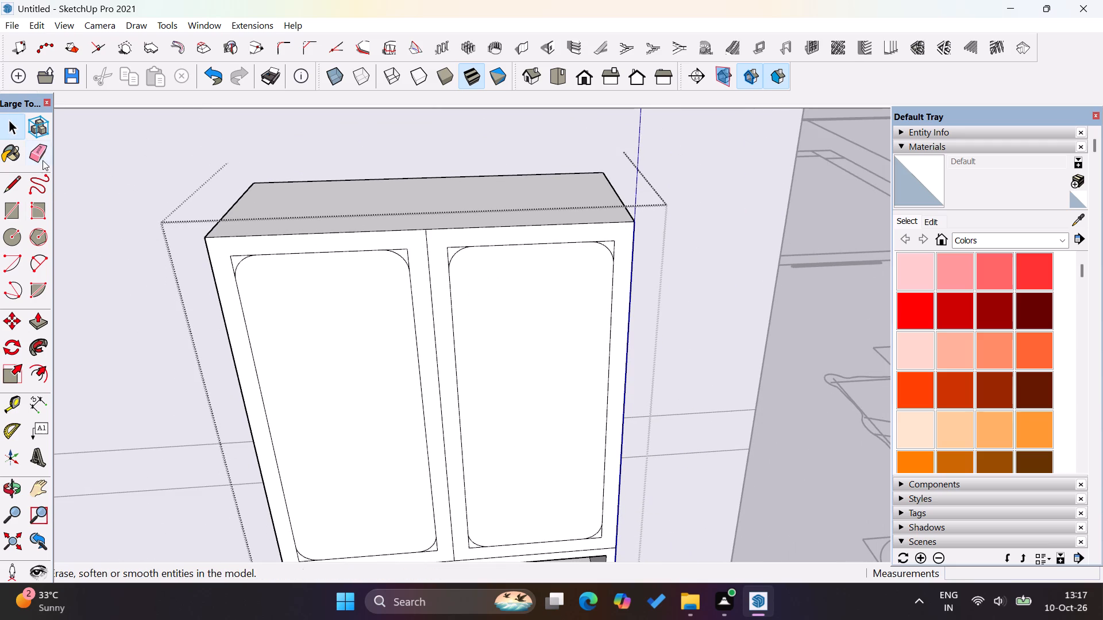
{"action": "left_click", "coordinate": [43, 160]}
{"action": "scroll", "coordinate": [212, 242], "scroll_direction": "up", "scroll_amount": 3}
{"action": "left_click", "coordinate": [236, 258]}
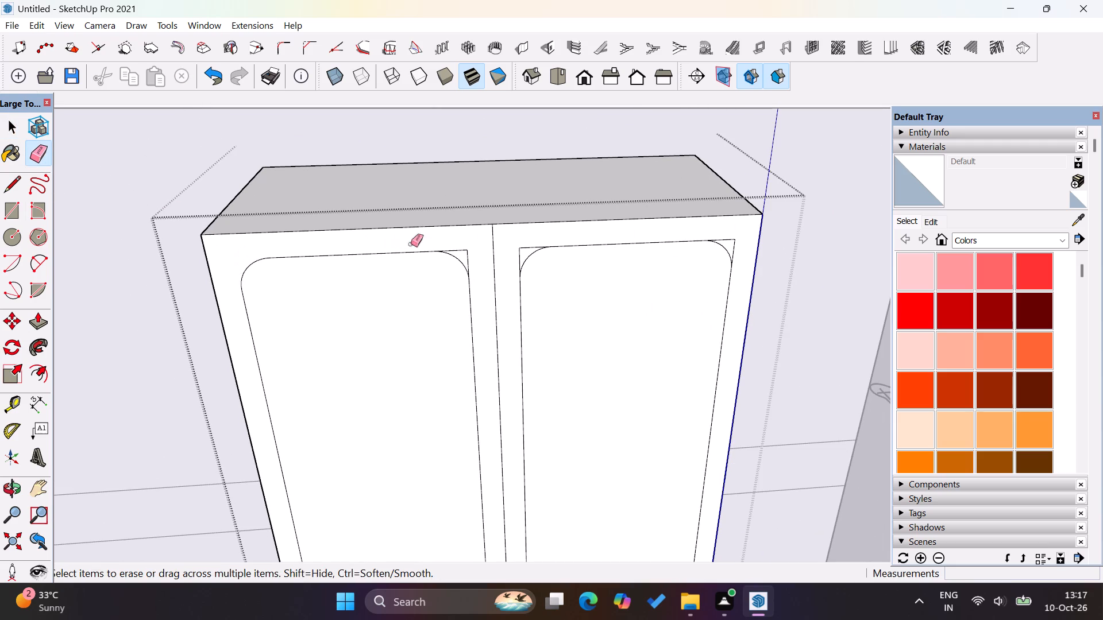
{"action": "left_click", "coordinate": [468, 251]}
{"action": "left_click", "coordinate": [520, 250]}
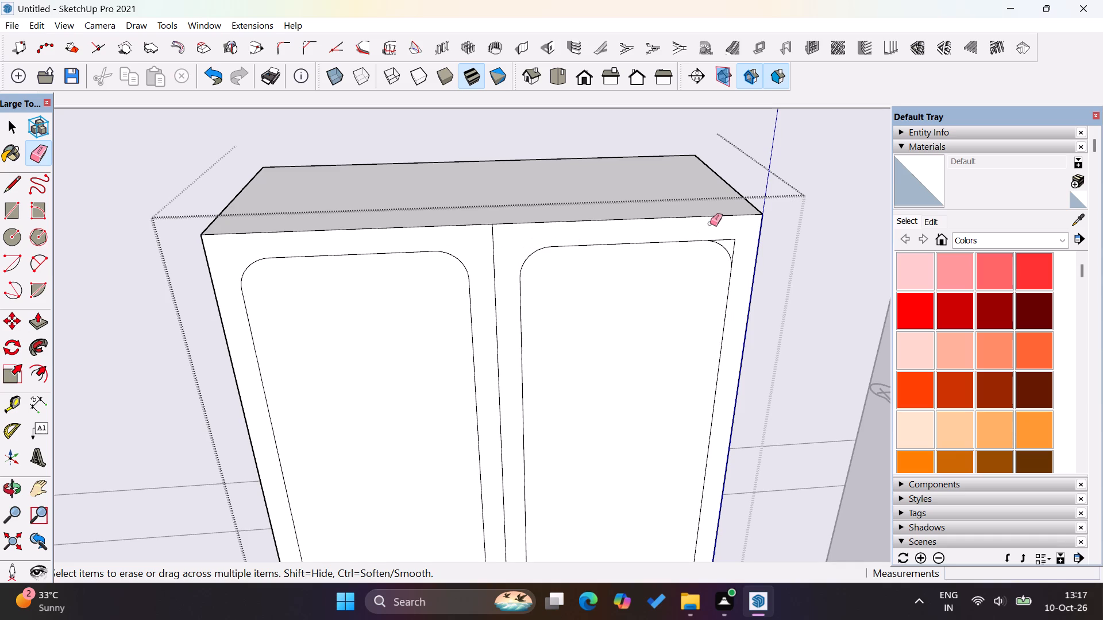
{"action": "left_click", "coordinate": [734, 240]}
Erase the leftover square corners outside the four bottom rounded corners of the upper door panels.
{"action": "scroll", "coordinate": [362, 187], "scroll_direction": "down", "scroll_amount": 13}
{"action": "scroll", "coordinate": [464, 367], "scroll_direction": "up", "scroll_amount": 13}
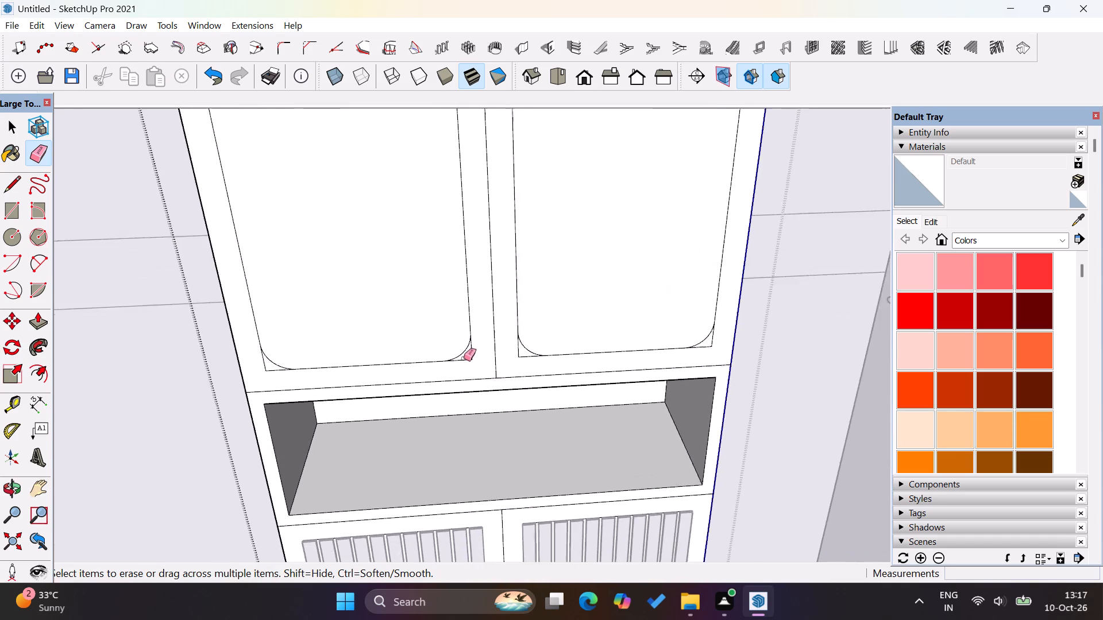
{"action": "left_click", "coordinate": [474, 363]}
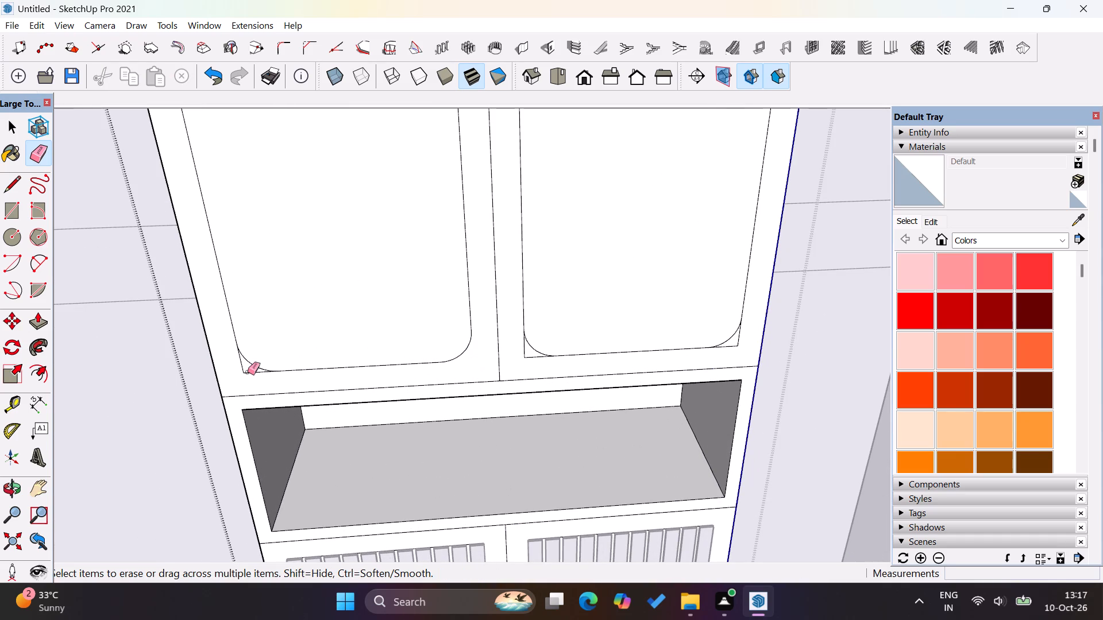
{"action": "left_click", "coordinate": [248, 372]}
{"action": "left_click", "coordinate": [243, 373]}
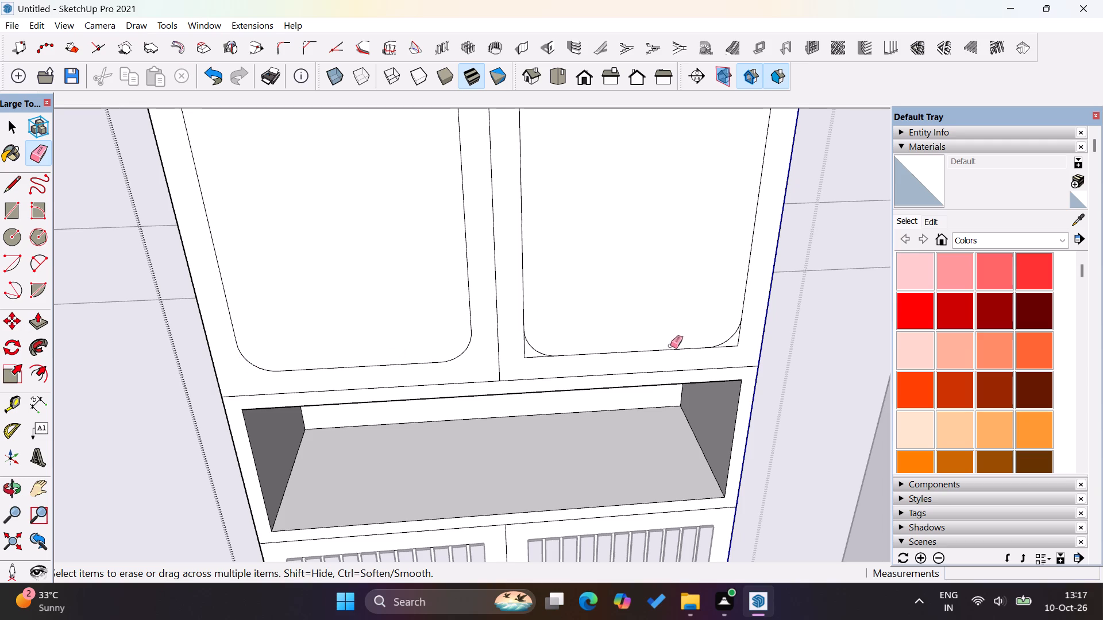
{"action": "left_click", "coordinate": [527, 357]}
{"action": "left_click", "coordinate": [525, 356]}
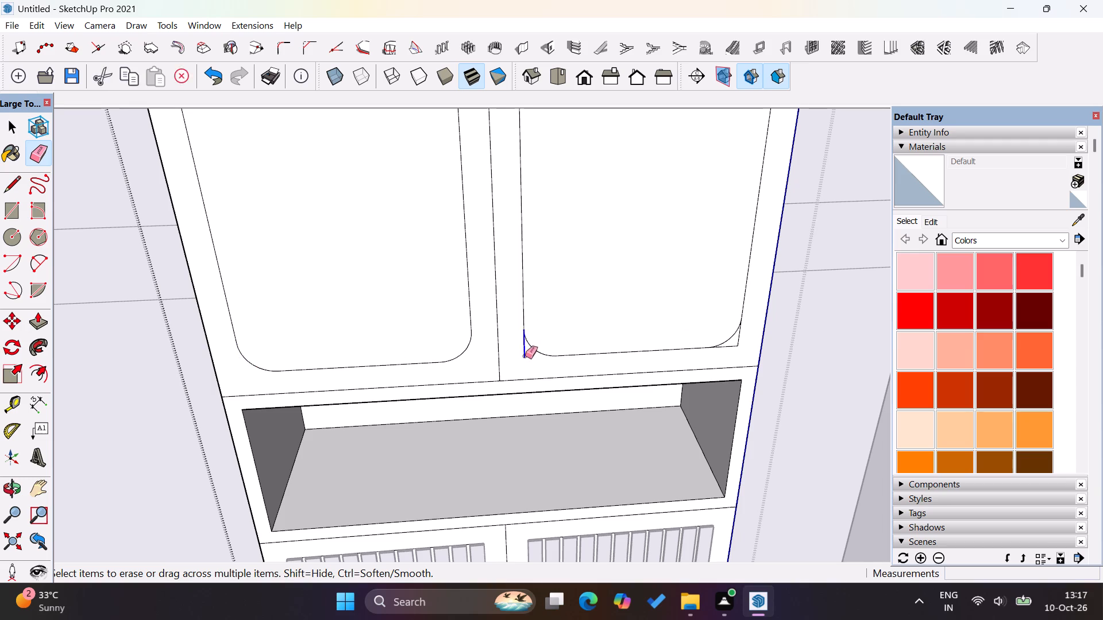
{"action": "left_click", "coordinate": [737, 346]}
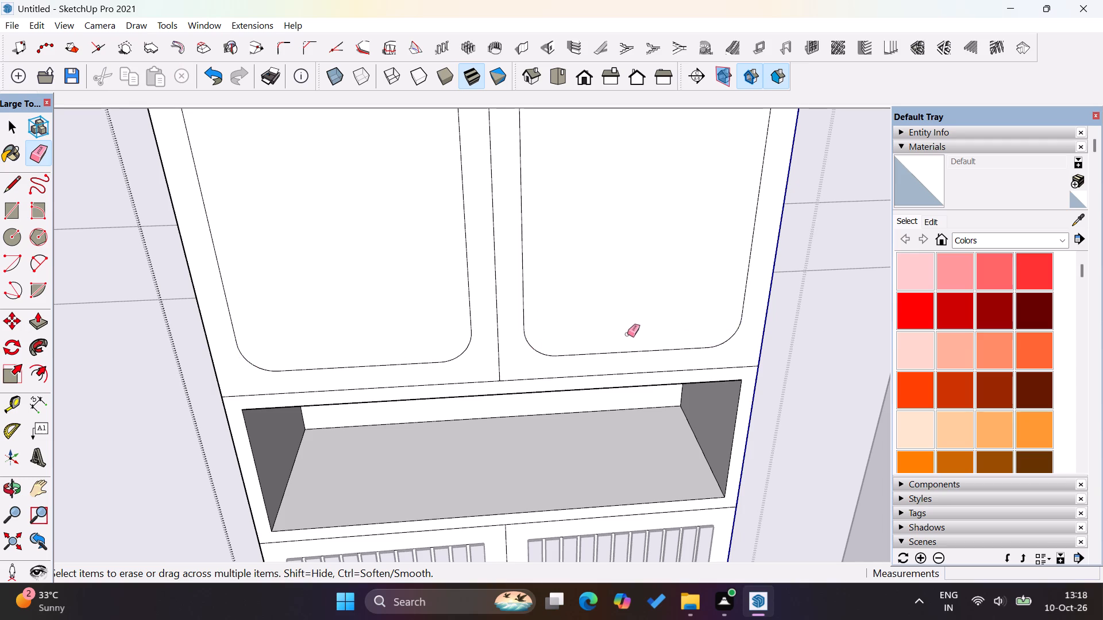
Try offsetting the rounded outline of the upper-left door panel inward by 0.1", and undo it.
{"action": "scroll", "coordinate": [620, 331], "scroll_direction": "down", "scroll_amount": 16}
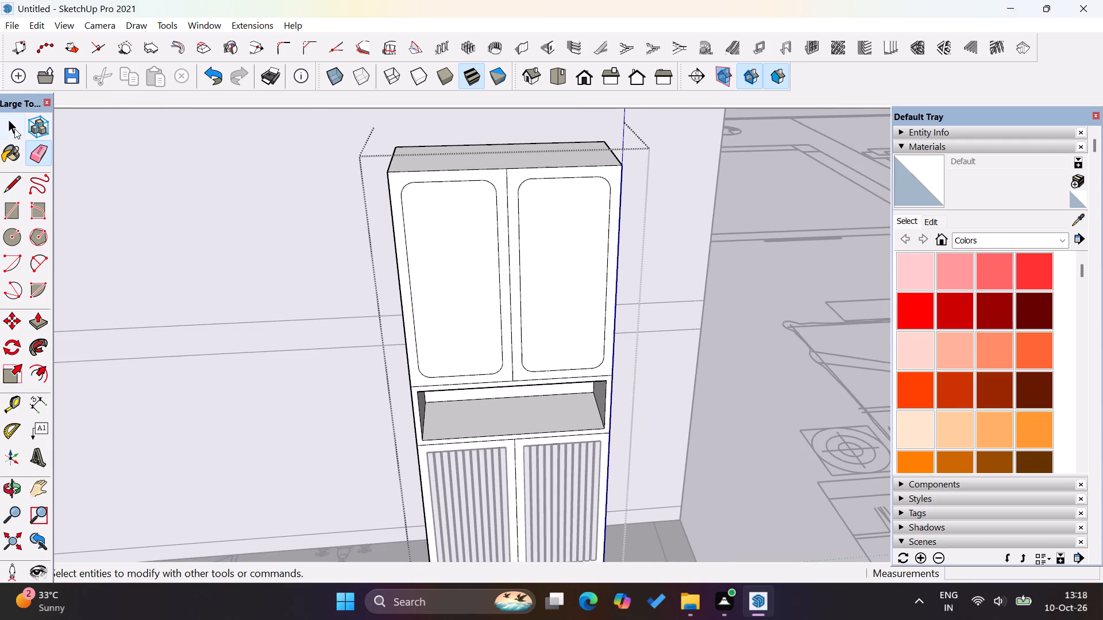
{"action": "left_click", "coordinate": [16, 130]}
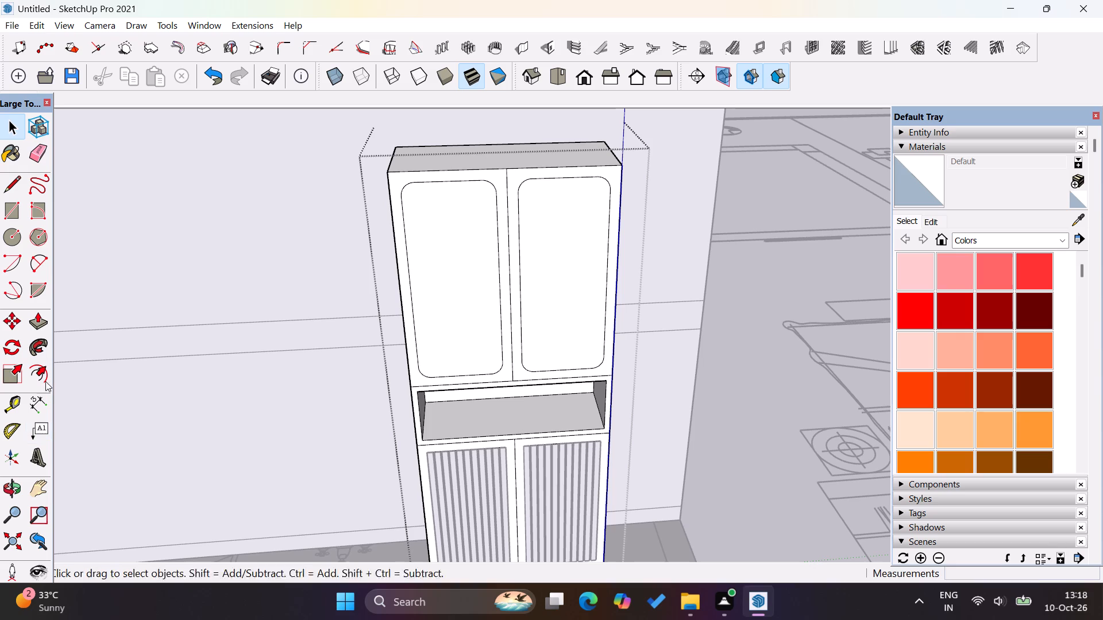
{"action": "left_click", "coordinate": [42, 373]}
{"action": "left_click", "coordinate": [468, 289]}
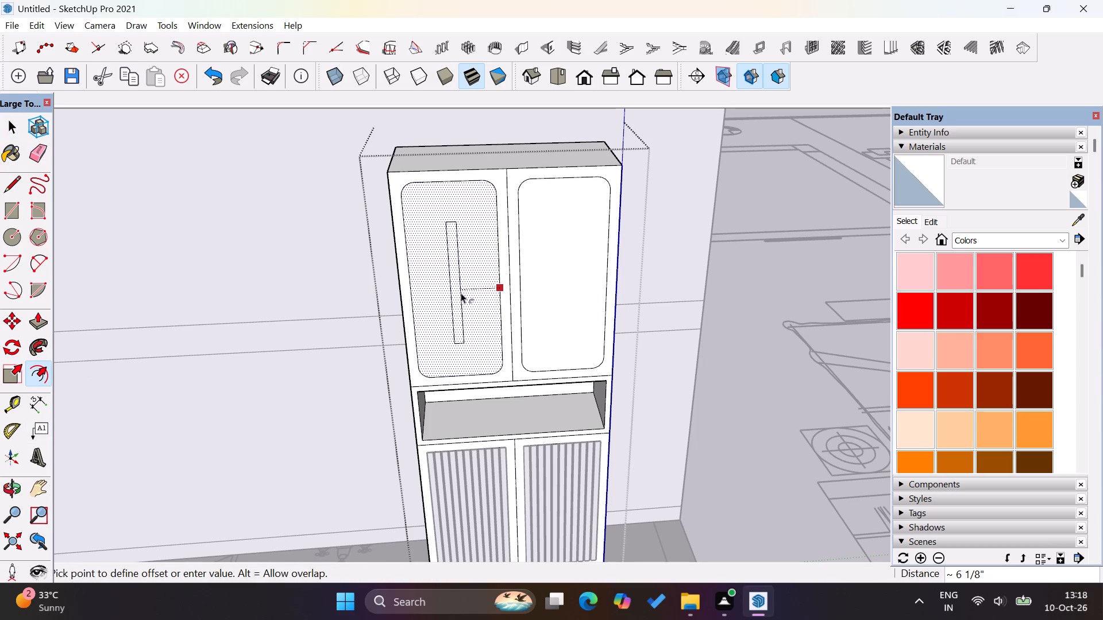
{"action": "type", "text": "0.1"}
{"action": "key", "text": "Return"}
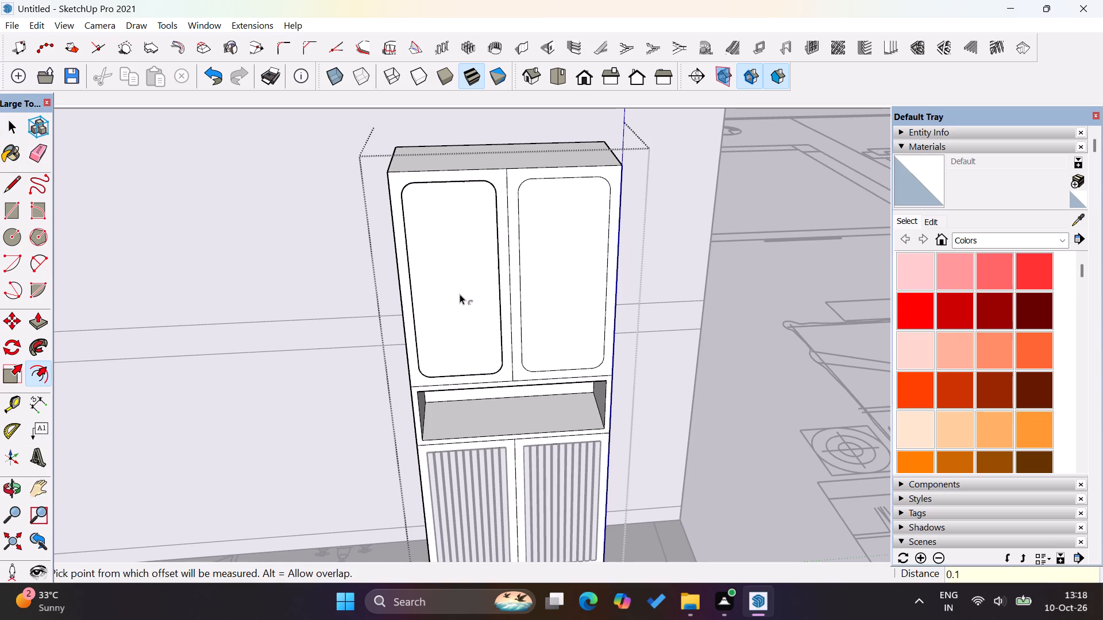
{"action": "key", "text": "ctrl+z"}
Offset the rounded panel outlines on both upper doors inward by 0.2", and leave the cabinet body group.
{"action": "scroll", "coordinate": [475, 292], "scroll_direction": "up", "scroll_amount": 2}
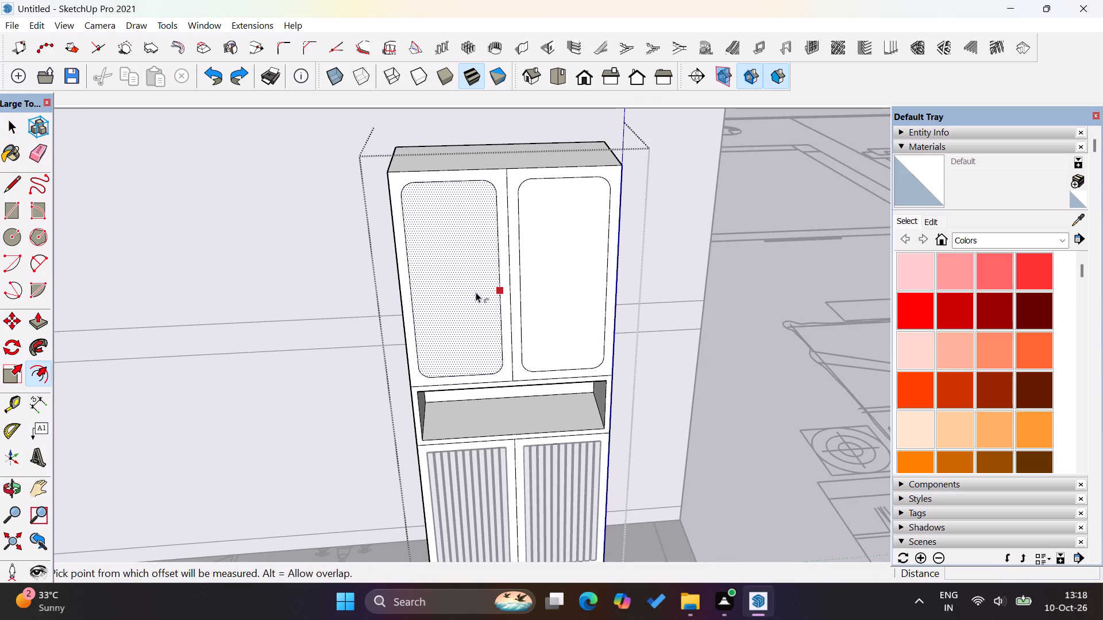
{"action": "scroll", "coordinate": [476, 292], "scroll_direction": "up", "scroll_amount": 6}
{"action": "left_click", "coordinate": [496, 294]}
{"action": "type", "text": "0.2"}
{"action": "key", "text": "Return"}
{"action": "double_click", "coordinate": [658, 288]}
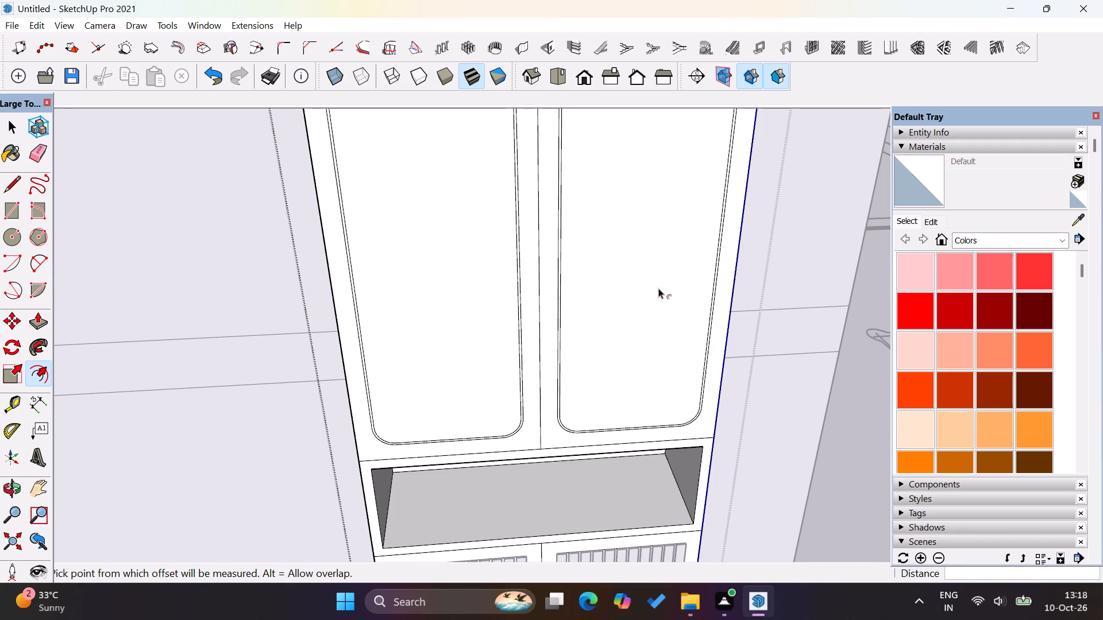
{"action": "left_click", "coordinate": [18, 130]}
{"action": "scroll", "coordinate": [314, 291], "scroll_direction": "down", "scroll_amount": 12}
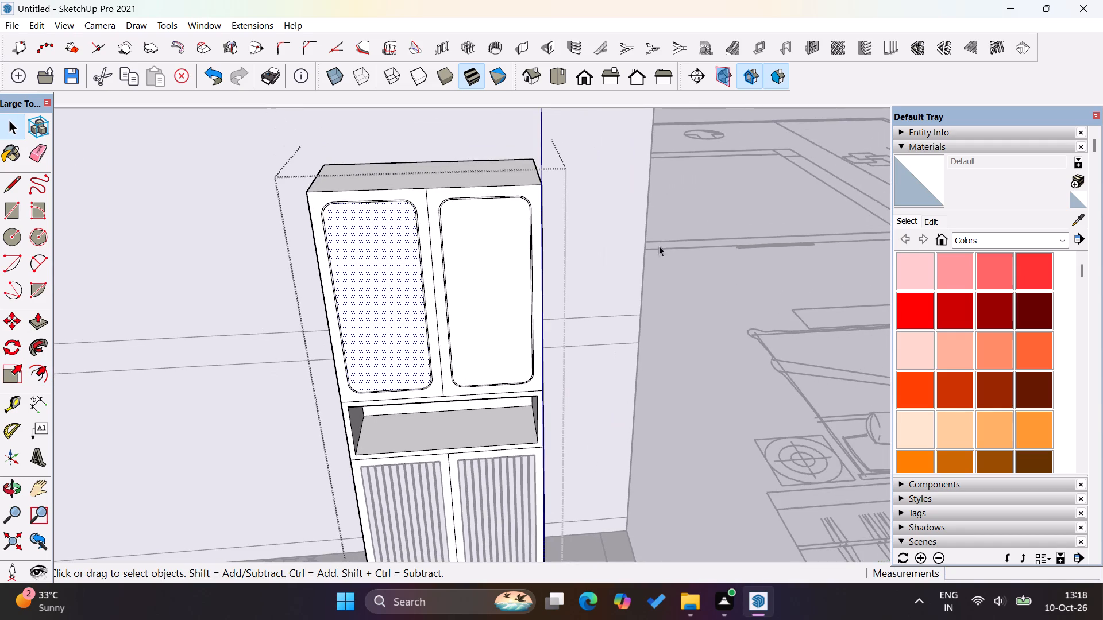
{"action": "left_click", "coordinate": [695, 273]}
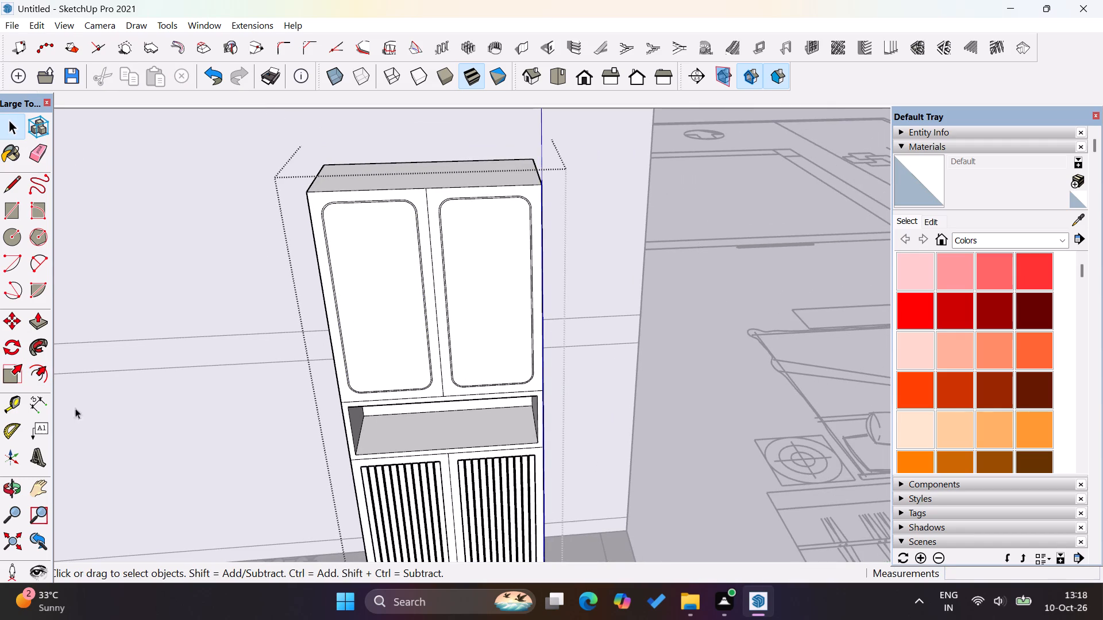
Reopen the cabinet body group and offset the outer outlines of both upper doors inward by 0.2".
{"action": "left_click", "coordinate": [42, 369]}
{"action": "scroll", "coordinate": [419, 195], "scroll_direction": "up", "scroll_amount": 7}
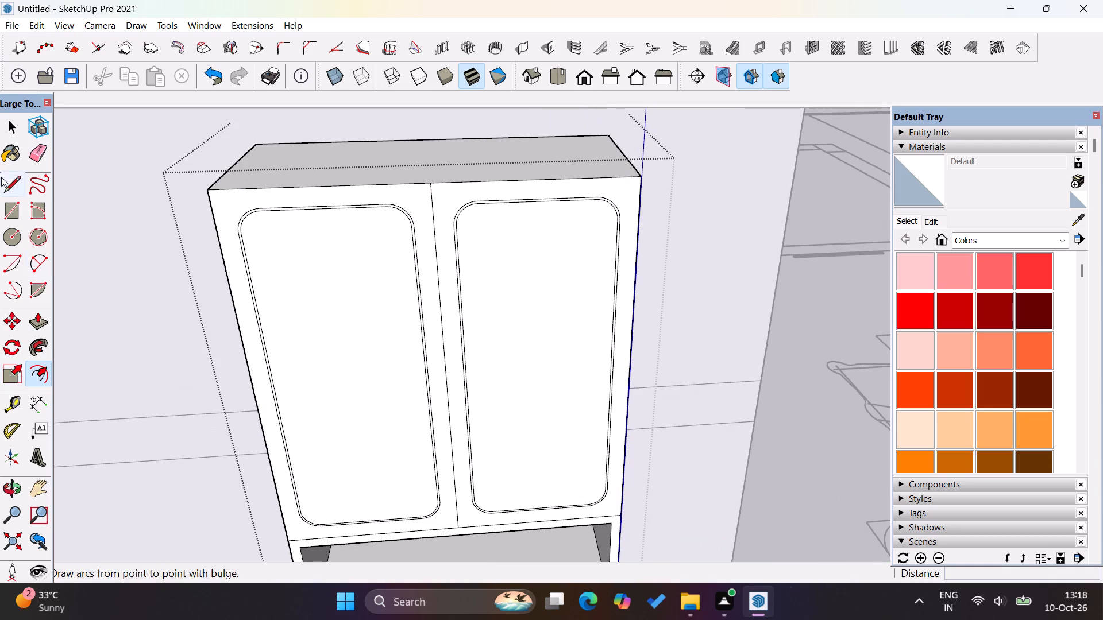
{"action": "left_click", "coordinate": [17, 127]}
{"action": "left_click", "coordinate": [433, 315]}
{"action": "double_click", "coordinate": [431, 315]}
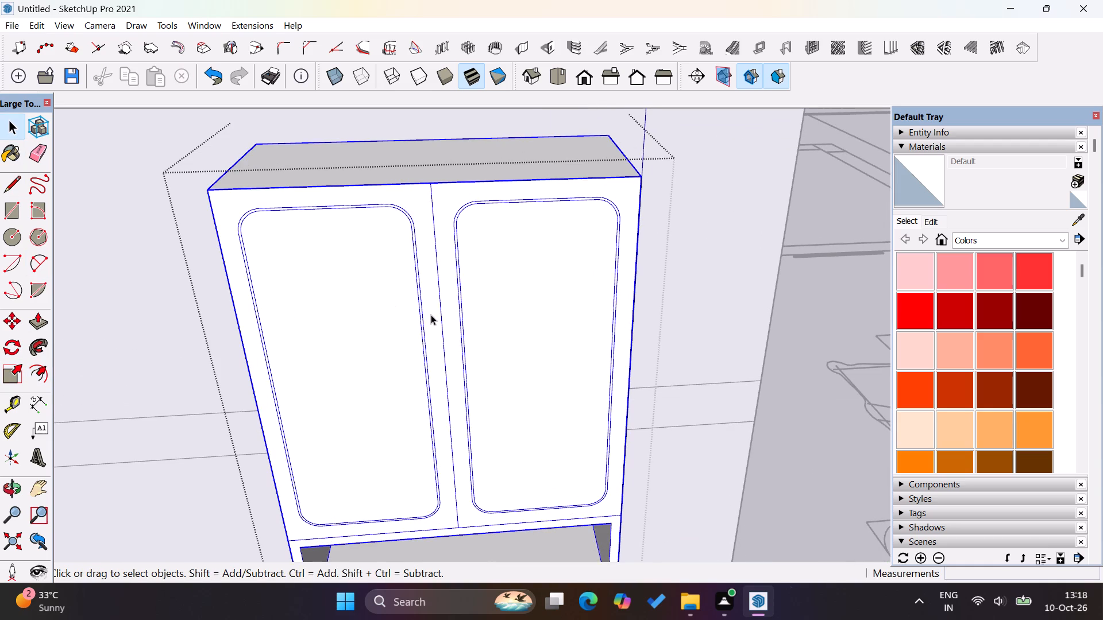
{"action": "left_click", "coordinate": [43, 375]}
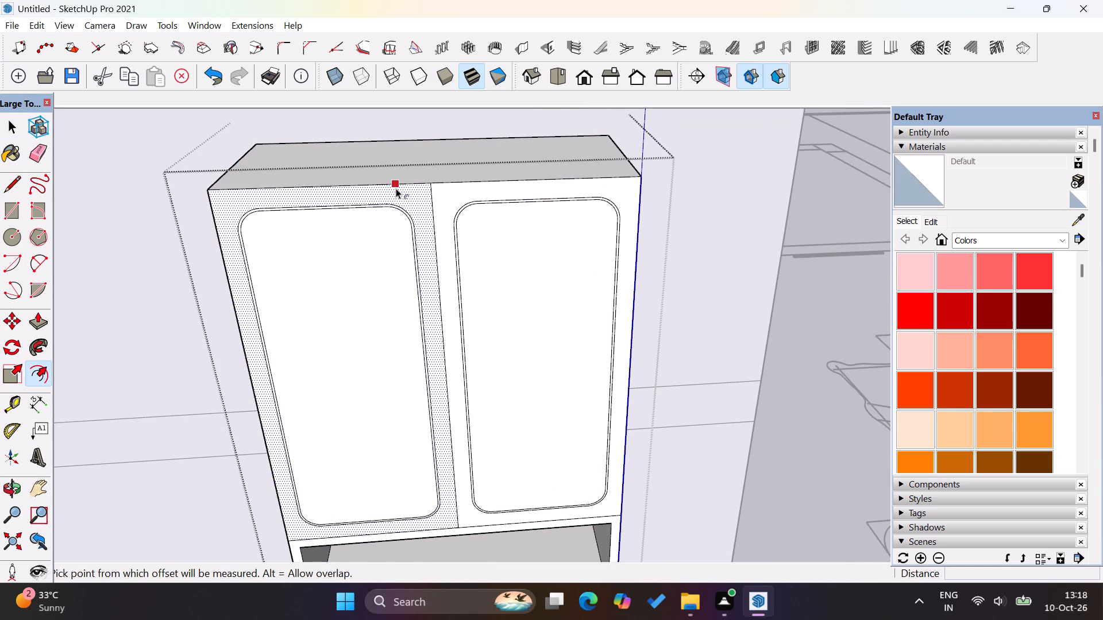
{"action": "left_click", "coordinate": [396, 188]}
{"action": "type", "text": "0.2"}
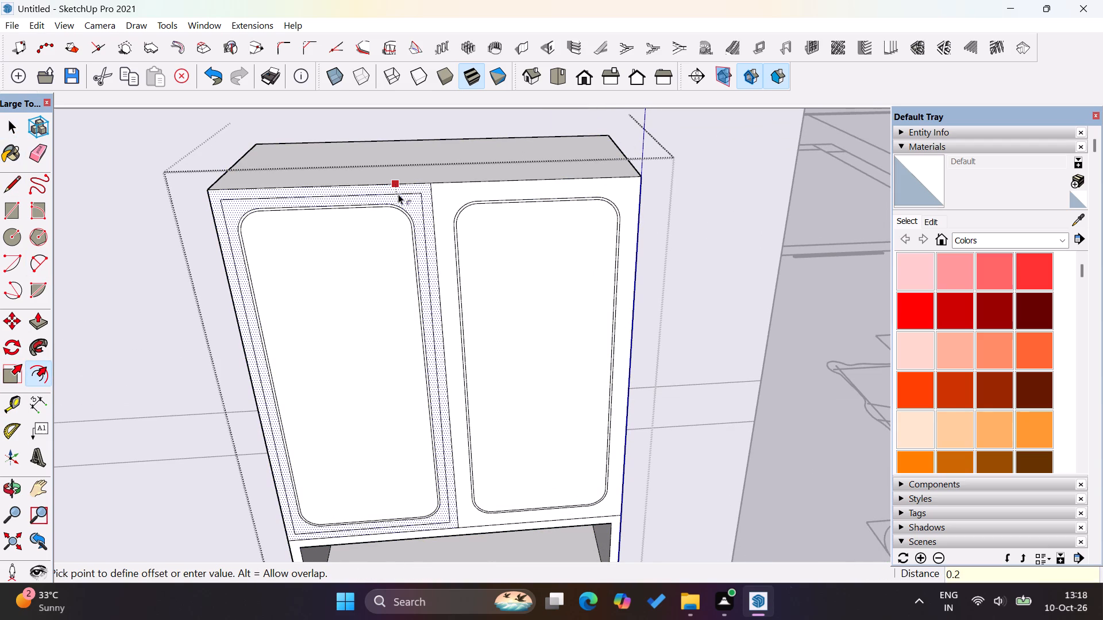
{"action": "key", "text": "Return"}
{"action": "scroll", "coordinate": [462, 189], "scroll_direction": "up", "scroll_amount": 9}
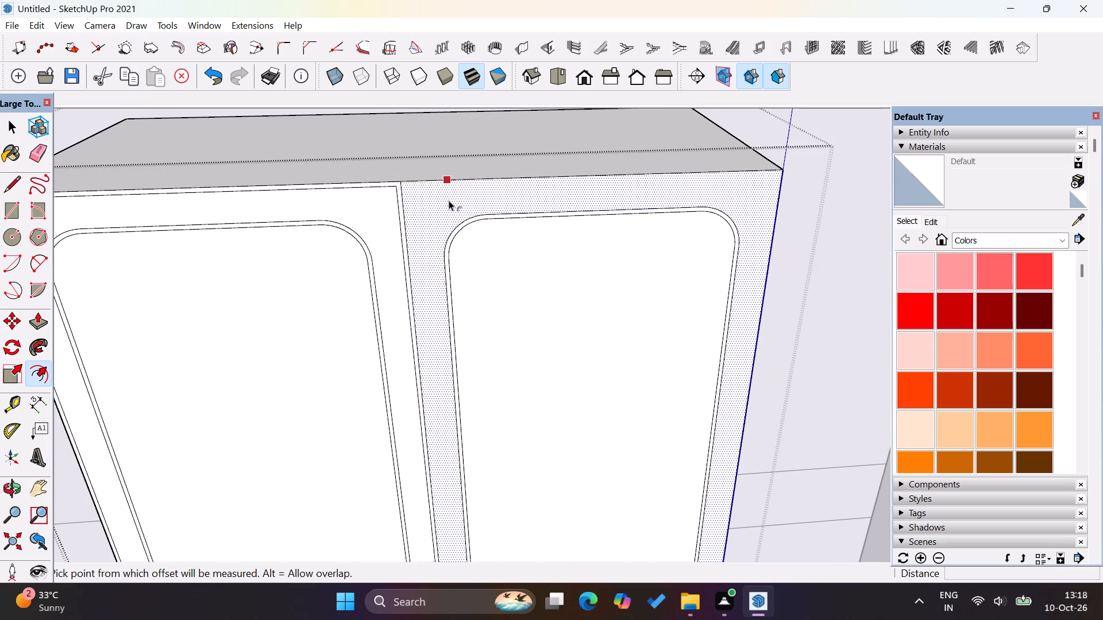
{"action": "double_click", "coordinate": [449, 200]}
{"action": "scroll", "coordinate": [453, 175], "scroll_direction": "down", "scroll_amount": 16}
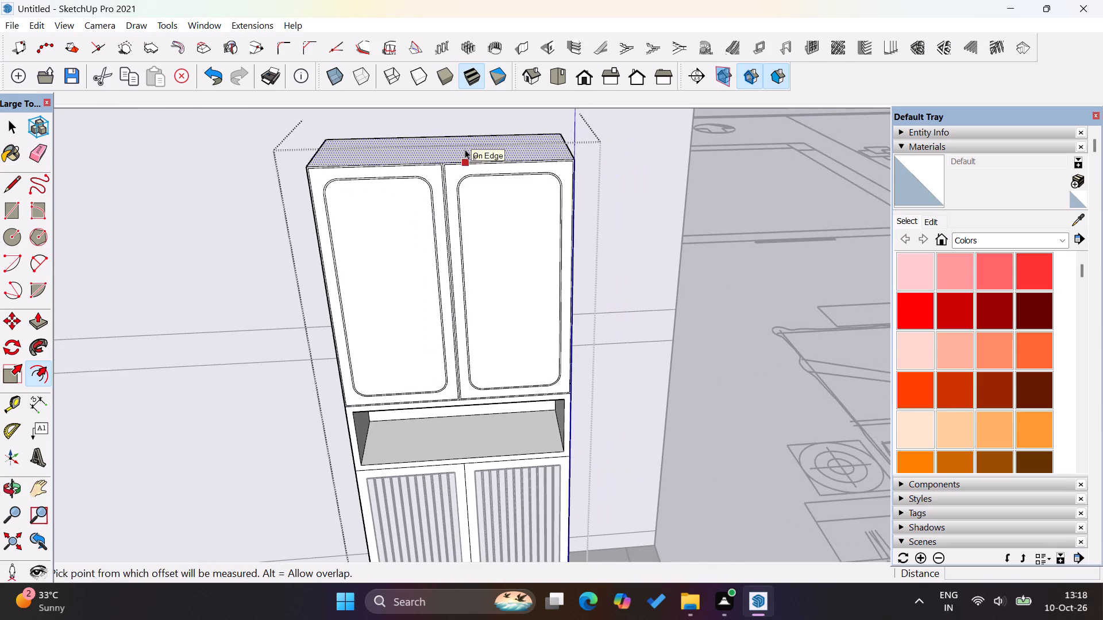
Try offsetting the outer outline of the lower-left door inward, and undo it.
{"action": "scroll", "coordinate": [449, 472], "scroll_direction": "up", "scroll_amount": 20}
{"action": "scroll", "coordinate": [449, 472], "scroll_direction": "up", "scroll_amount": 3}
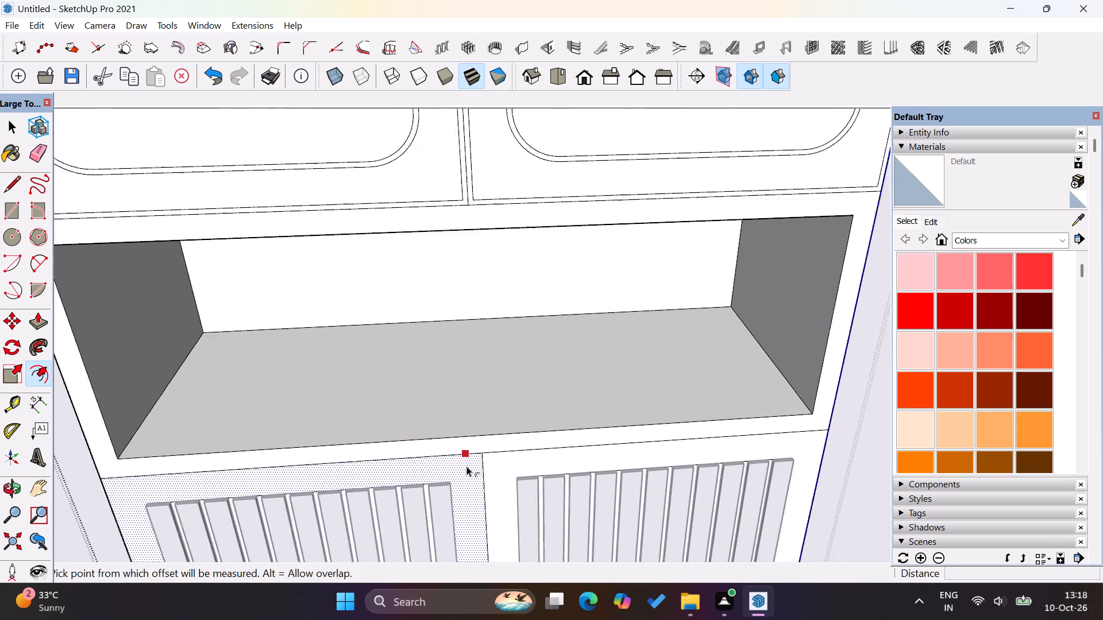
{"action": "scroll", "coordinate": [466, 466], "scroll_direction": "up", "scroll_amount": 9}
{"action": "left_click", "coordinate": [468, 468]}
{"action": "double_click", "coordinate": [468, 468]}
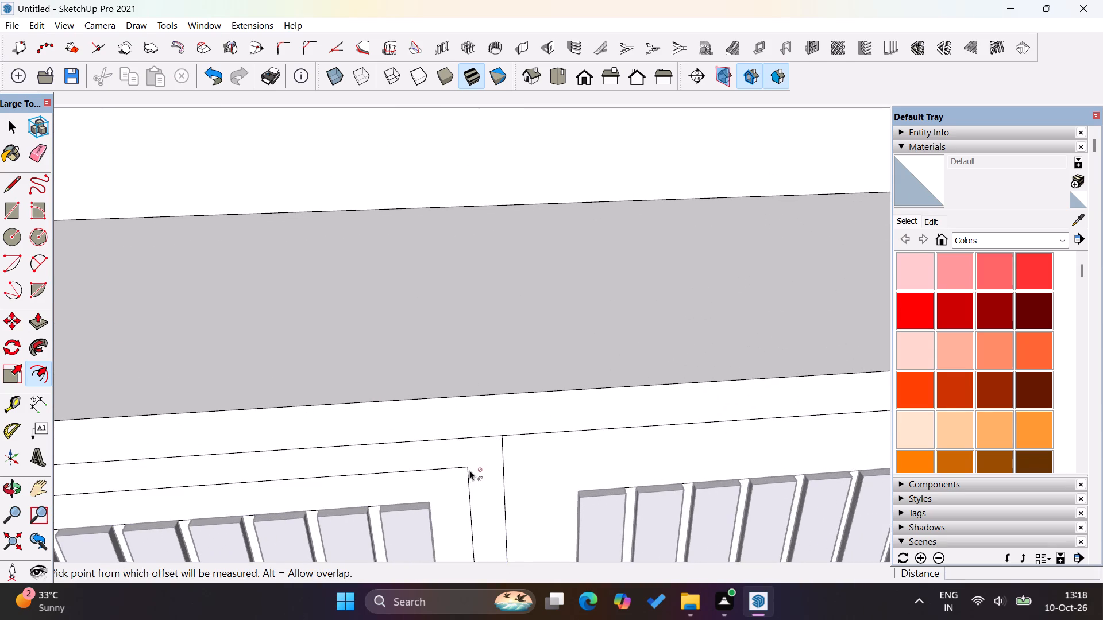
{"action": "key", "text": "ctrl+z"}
Offset the outlines of both lower doors and the frame around the open shelf inward by 0.2", and leave the group.
{"action": "left_click", "coordinate": [481, 468]}
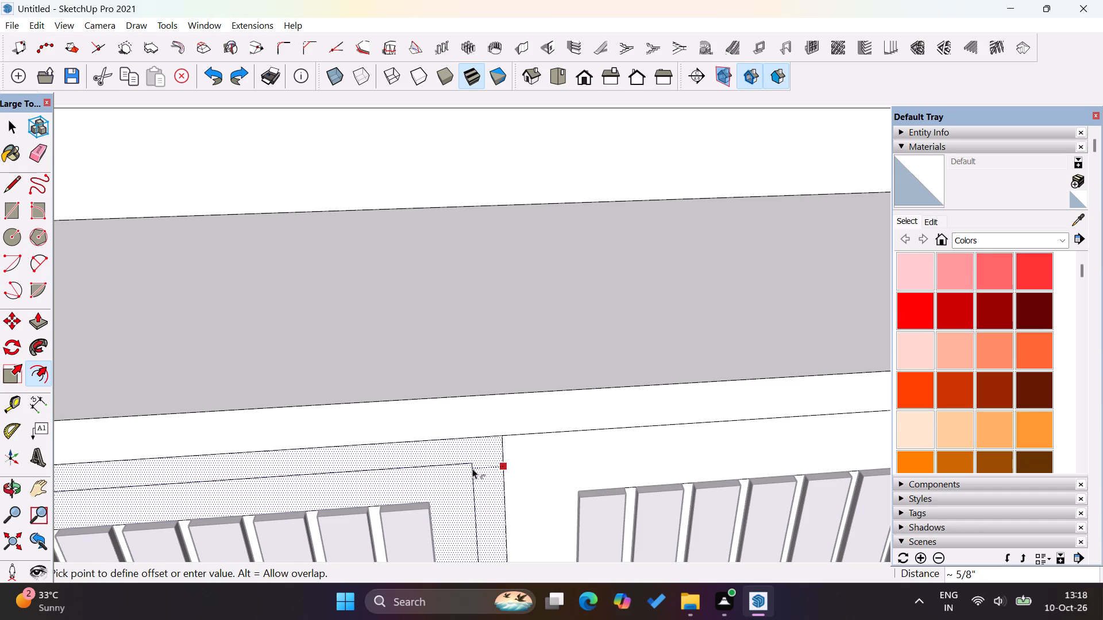
{"action": "type", "text": "0.2"}
{"action": "key", "text": "Return"}
{"action": "double_click", "coordinate": [522, 463]}
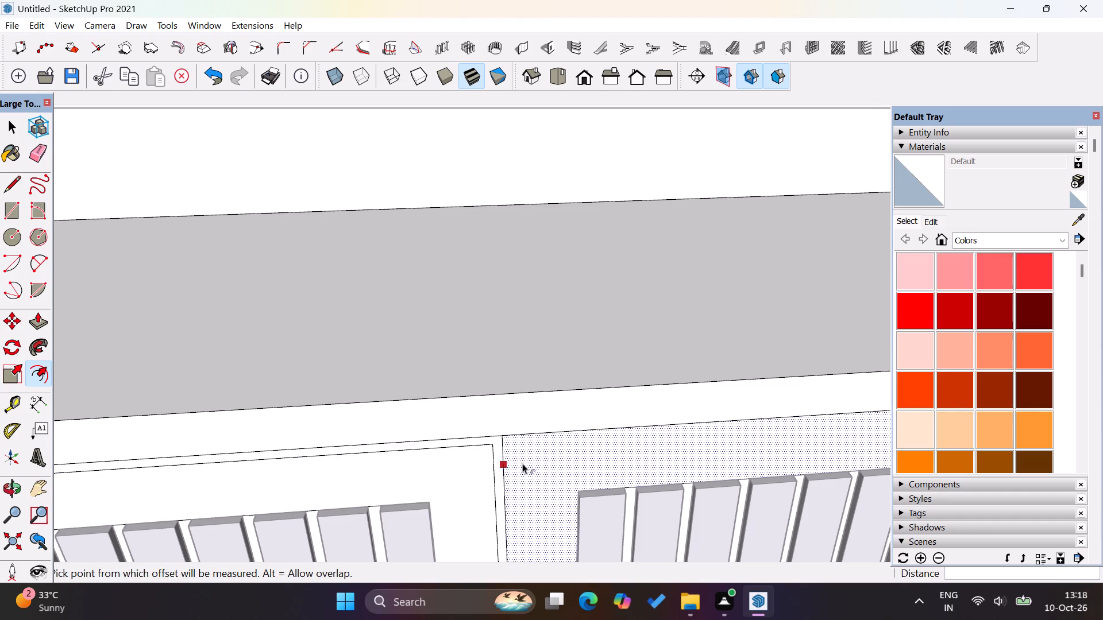
{"action": "double_click", "coordinate": [517, 419]}
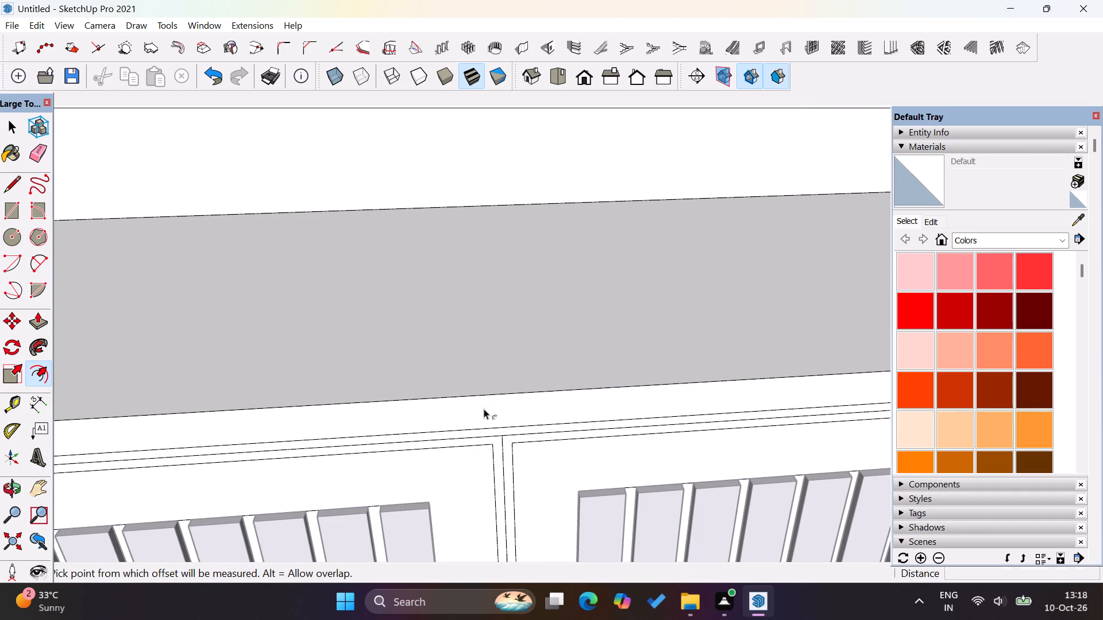
{"action": "scroll", "coordinate": [487, 412], "scroll_direction": "down", "scroll_amount": 20}
{"action": "scroll", "coordinate": [487, 412], "scroll_direction": "down", "scroll_amount": 4}
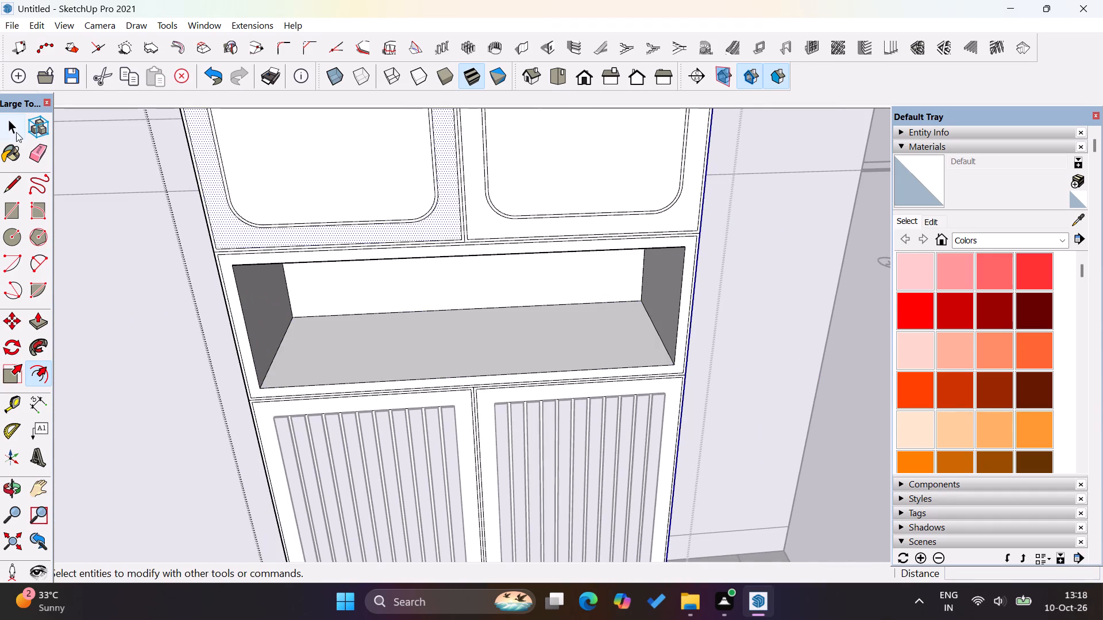
{"action": "left_click", "coordinate": [15, 121]}
{"action": "scroll", "coordinate": [261, 276], "scroll_direction": "down", "scroll_amount": 11}
{"action": "left_click", "coordinate": [677, 318]}
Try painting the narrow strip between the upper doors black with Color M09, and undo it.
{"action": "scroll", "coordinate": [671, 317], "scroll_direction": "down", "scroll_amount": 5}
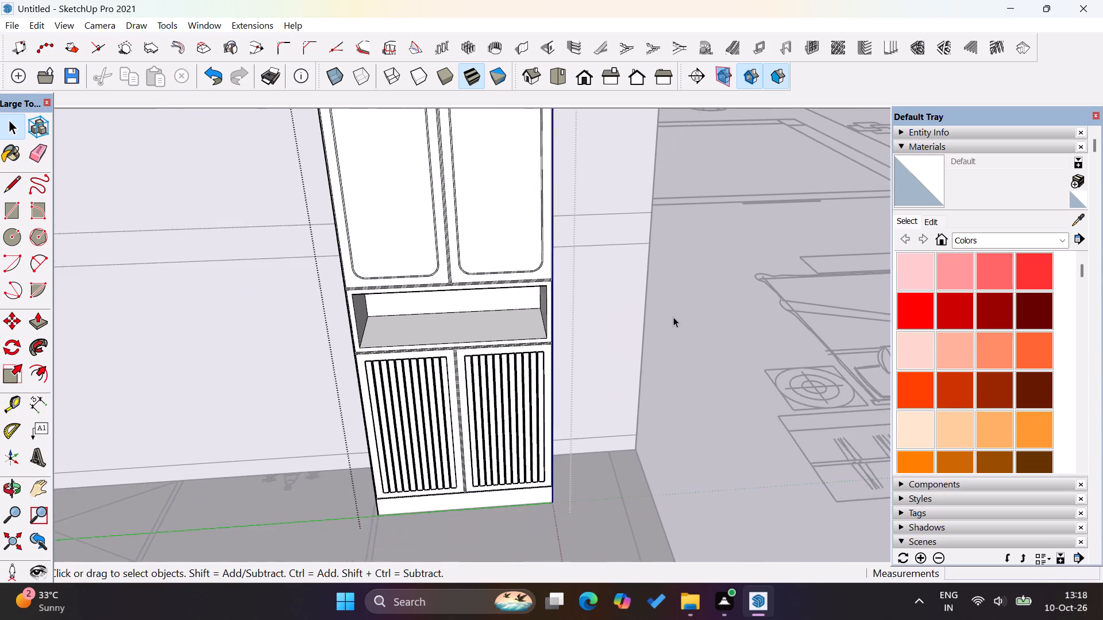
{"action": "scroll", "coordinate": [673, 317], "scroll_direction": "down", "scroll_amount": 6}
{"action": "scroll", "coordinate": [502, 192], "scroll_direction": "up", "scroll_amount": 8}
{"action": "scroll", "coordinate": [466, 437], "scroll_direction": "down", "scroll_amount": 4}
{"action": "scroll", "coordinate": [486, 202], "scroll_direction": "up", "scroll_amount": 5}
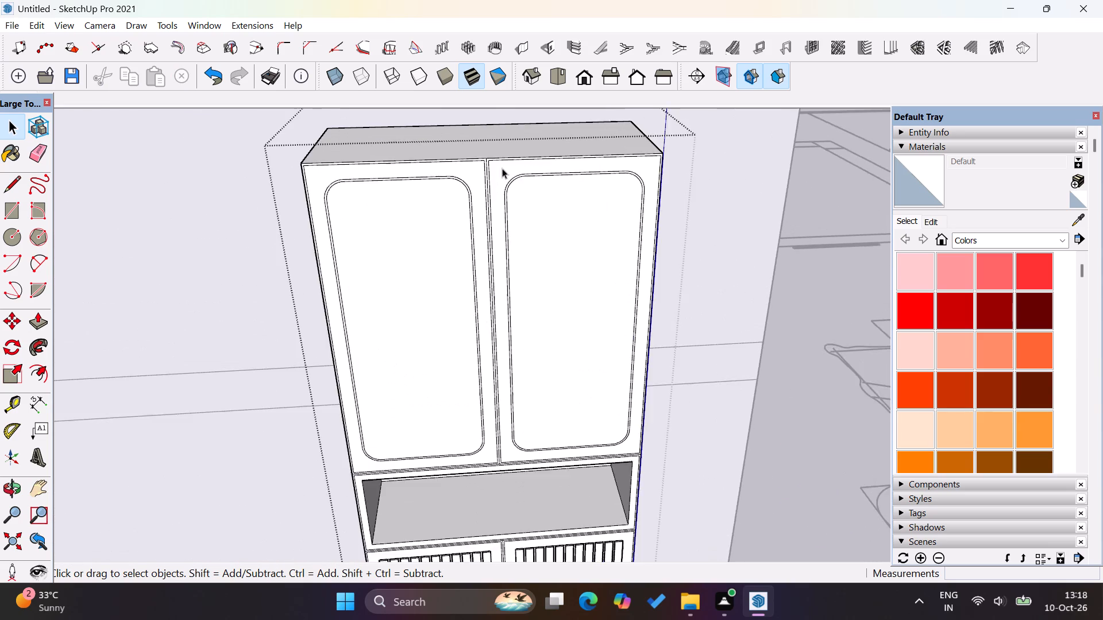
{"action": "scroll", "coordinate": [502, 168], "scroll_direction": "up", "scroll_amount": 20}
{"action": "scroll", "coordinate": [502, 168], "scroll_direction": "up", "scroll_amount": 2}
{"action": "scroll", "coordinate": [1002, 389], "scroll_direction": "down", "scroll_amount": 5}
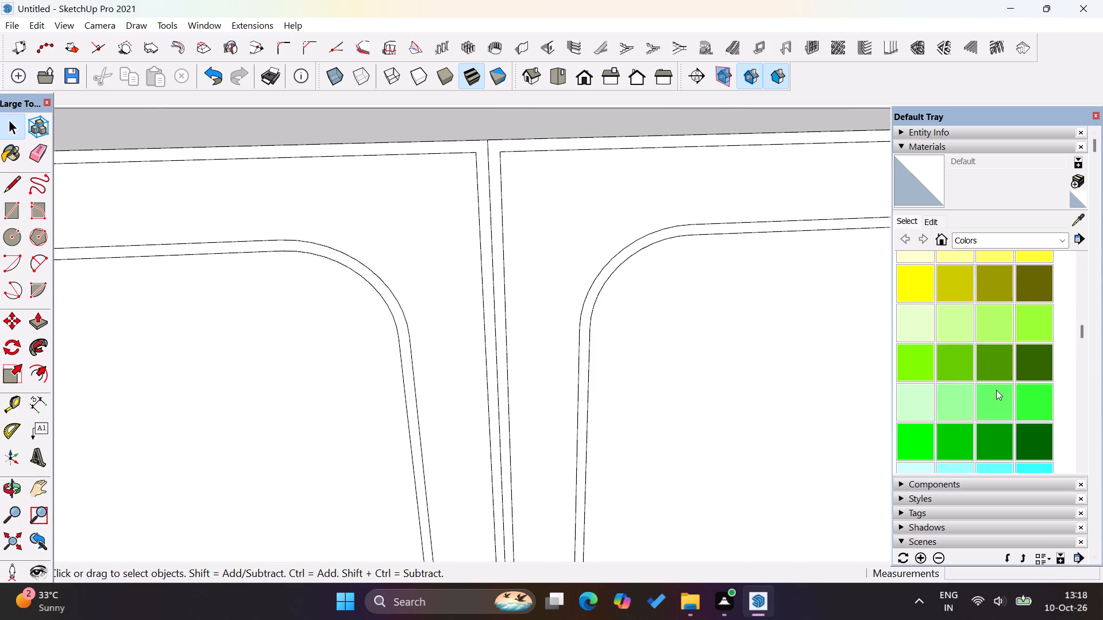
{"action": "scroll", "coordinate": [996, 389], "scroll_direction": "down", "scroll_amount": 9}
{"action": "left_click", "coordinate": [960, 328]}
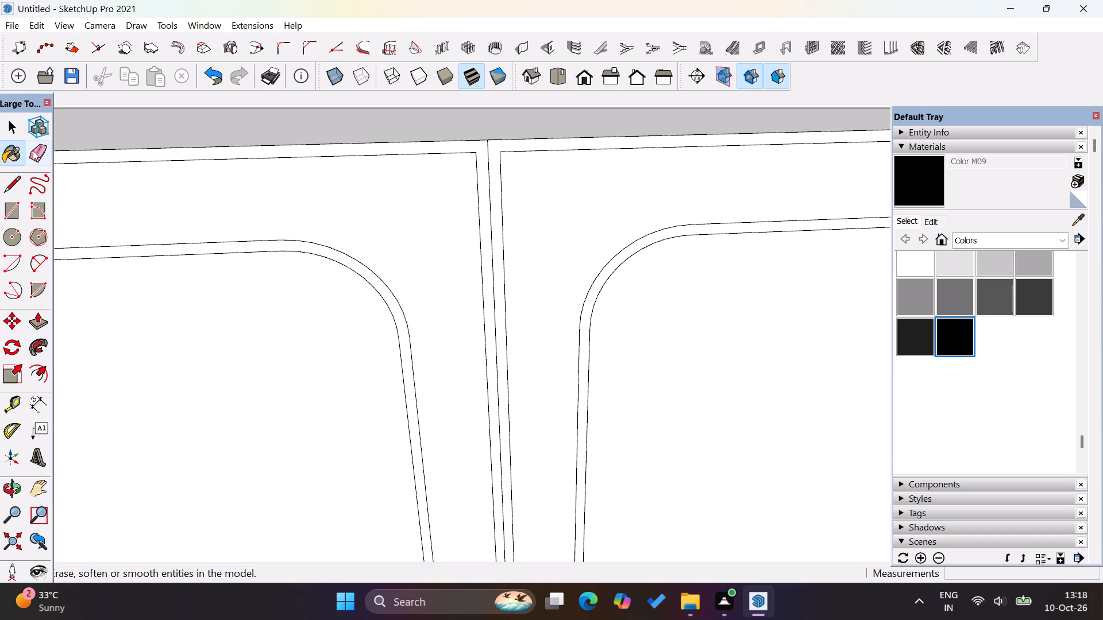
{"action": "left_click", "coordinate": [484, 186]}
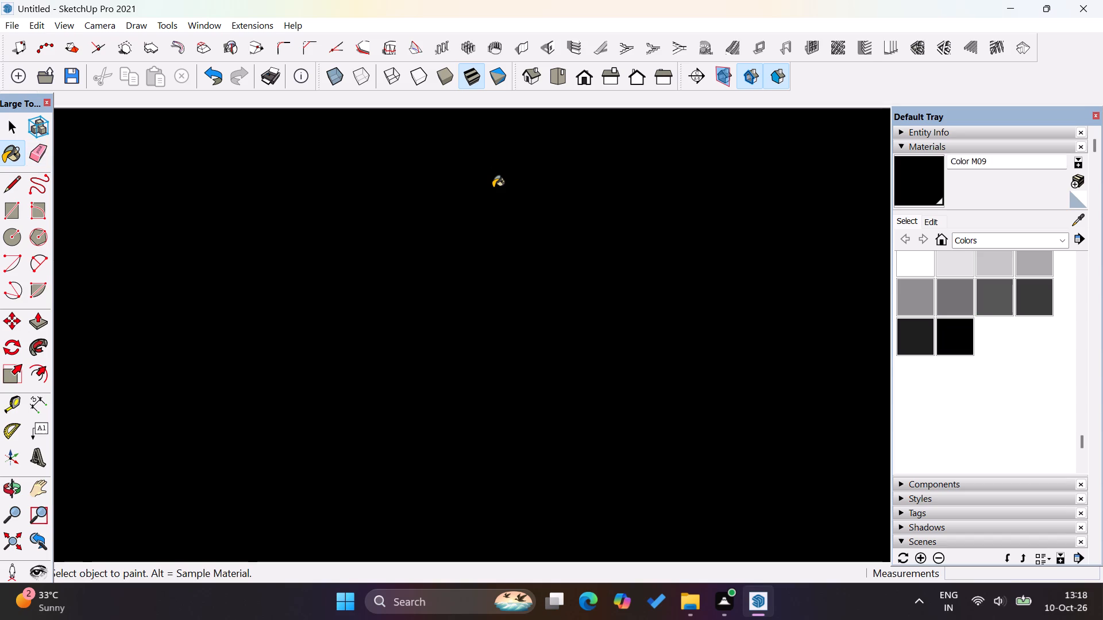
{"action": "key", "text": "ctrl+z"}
Reopen the cabinet body group and paint both upper doors' border strips and rounded panel strips black with Color M09.
{"action": "left_click", "coordinate": [14, 123]}
{"action": "double_click", "coordinate": [357, 186]}
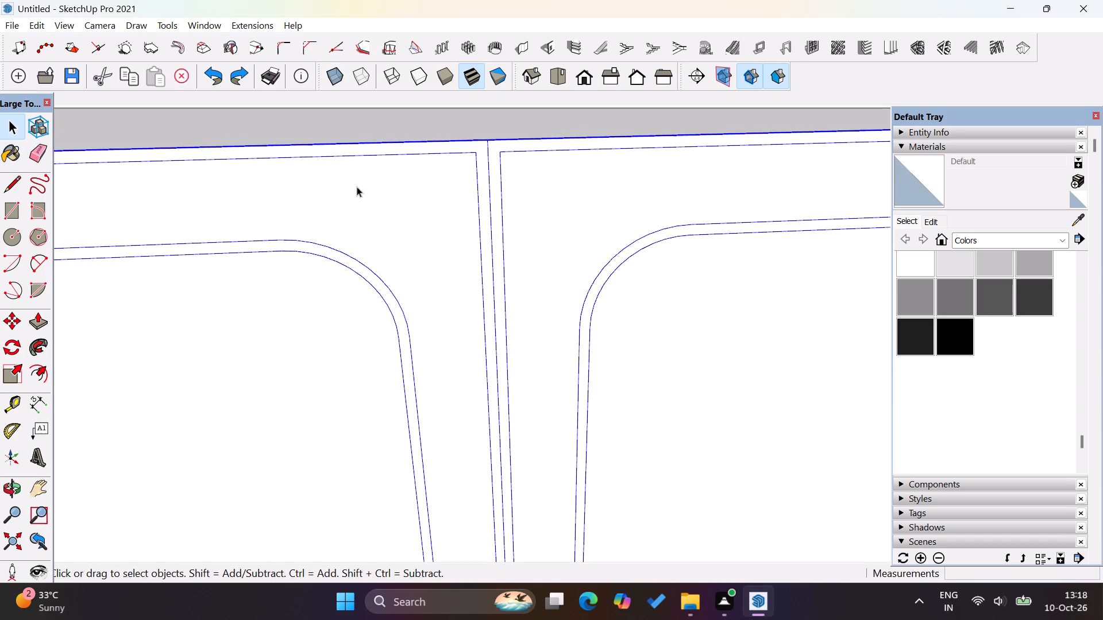
{"action": "left_click", "coordinate": [14, 164]}
{"action": "left_click", "coordinate": [485, 187]}
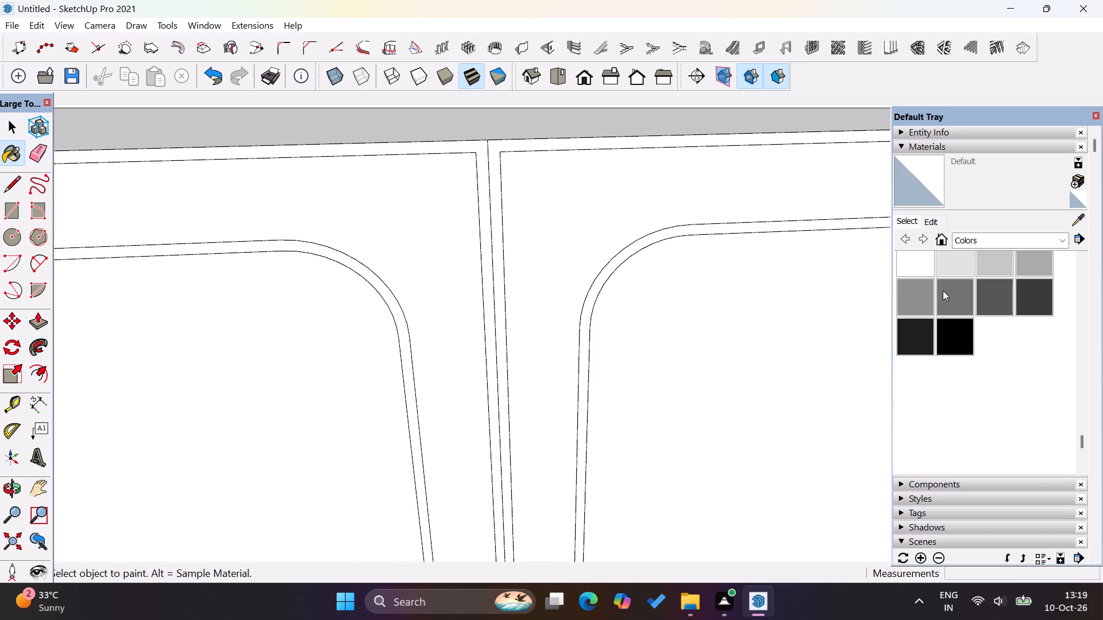
{"action": "left_click", "coordinate": [967, 326]}
{"action": "left_click", "coordinate": [486, 219]}
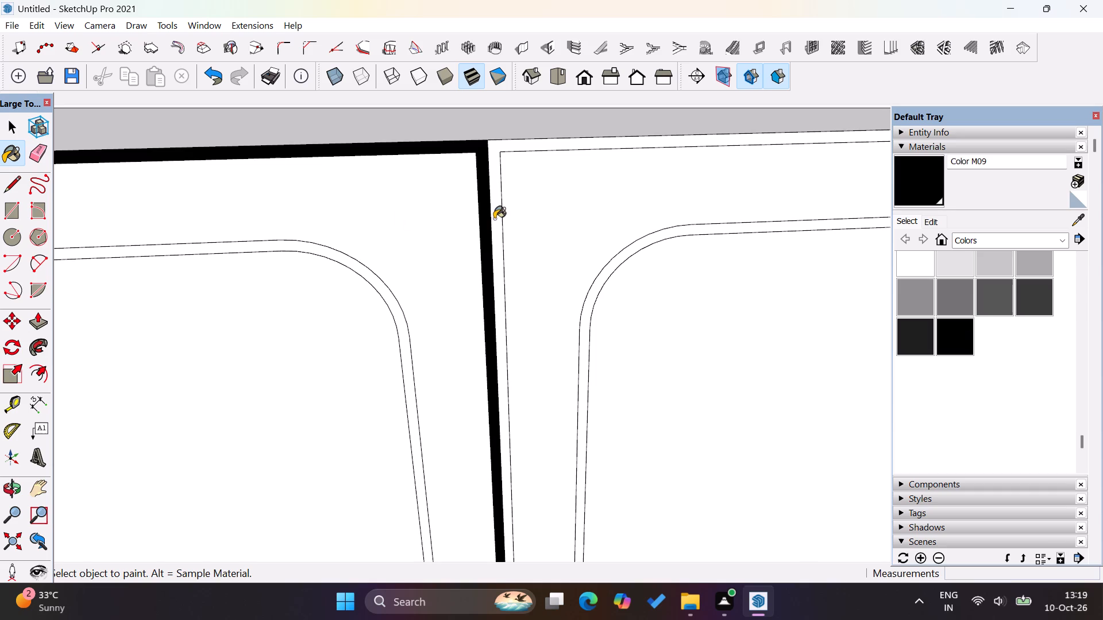
{"action": "left_click", "coordinate": [494, 219]}
{"action": "left_click", "coordinate": [599, 281]}
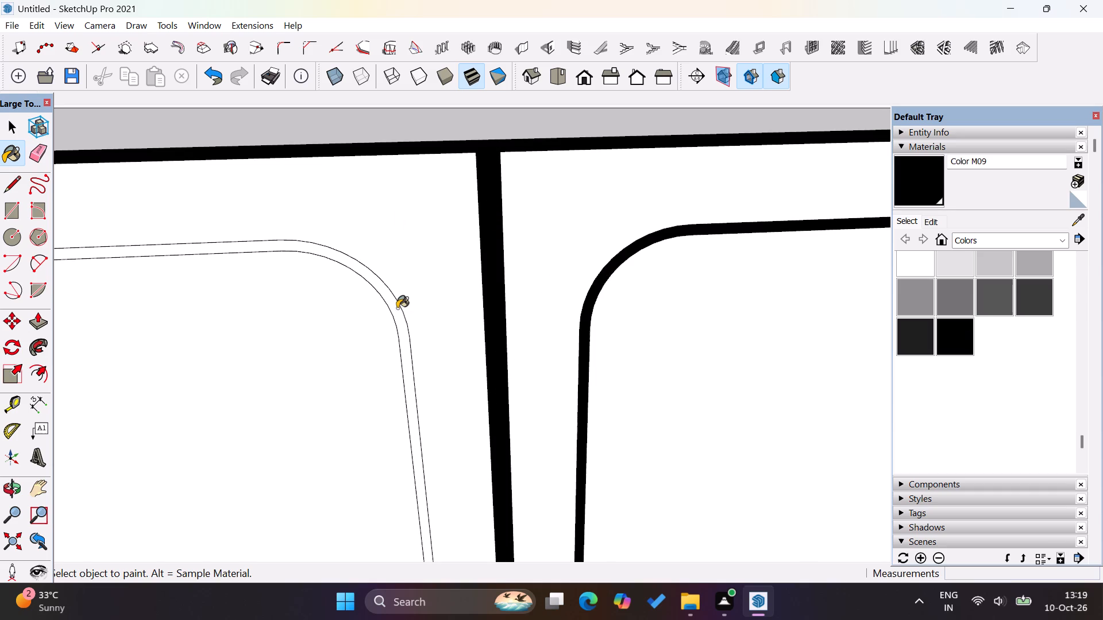
{"action": "left_click", "coordinate": [397, 308]}
{"action": "scroll", "coordinate": [458, 240], "scroll_direction": "down", "scroll_amount": 20}
{"action": "scroll", "coordinate": [458, 240], "scroll_direction": "down", "scroll_amount": 15}
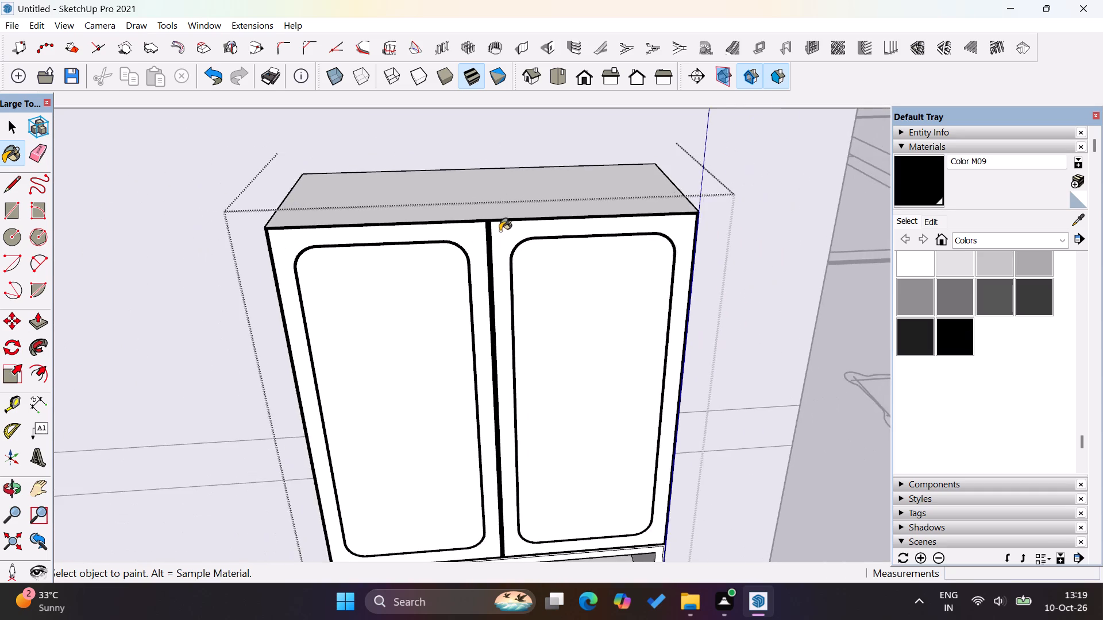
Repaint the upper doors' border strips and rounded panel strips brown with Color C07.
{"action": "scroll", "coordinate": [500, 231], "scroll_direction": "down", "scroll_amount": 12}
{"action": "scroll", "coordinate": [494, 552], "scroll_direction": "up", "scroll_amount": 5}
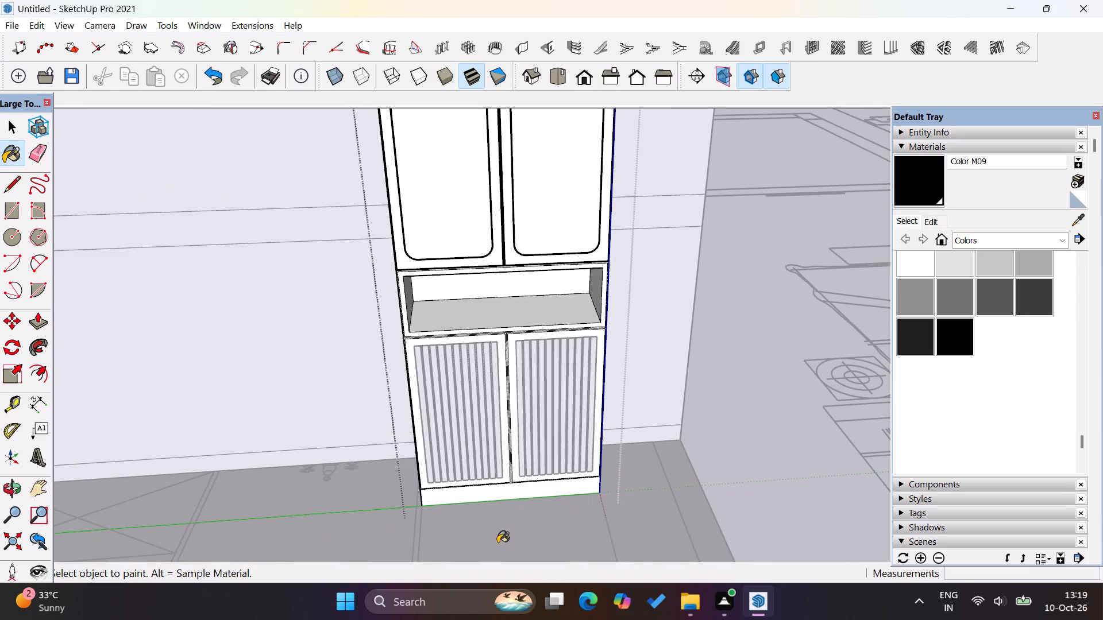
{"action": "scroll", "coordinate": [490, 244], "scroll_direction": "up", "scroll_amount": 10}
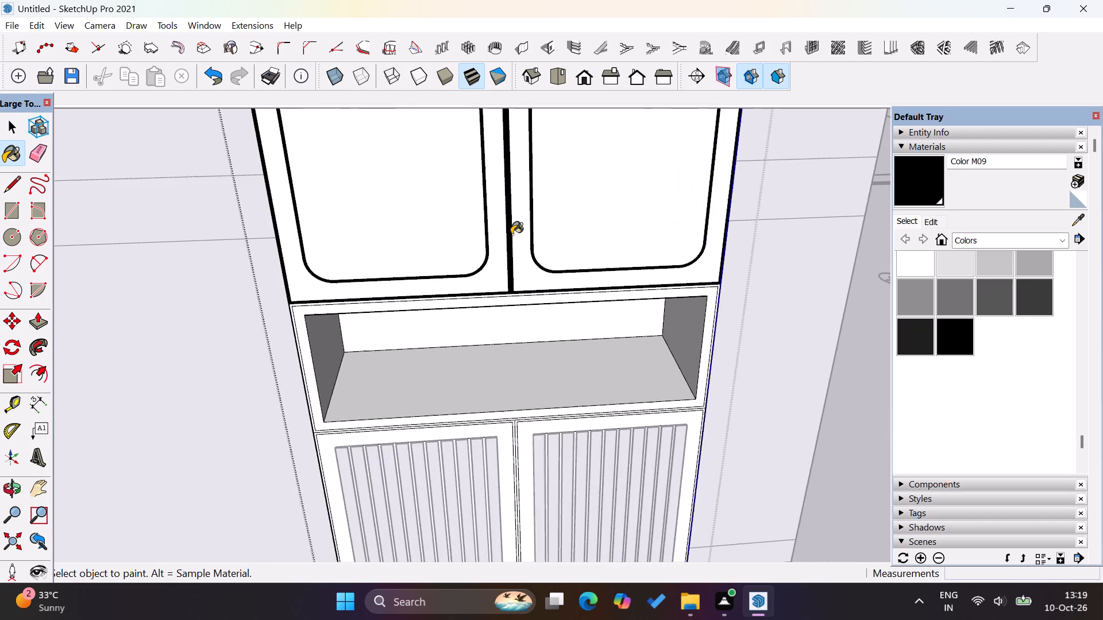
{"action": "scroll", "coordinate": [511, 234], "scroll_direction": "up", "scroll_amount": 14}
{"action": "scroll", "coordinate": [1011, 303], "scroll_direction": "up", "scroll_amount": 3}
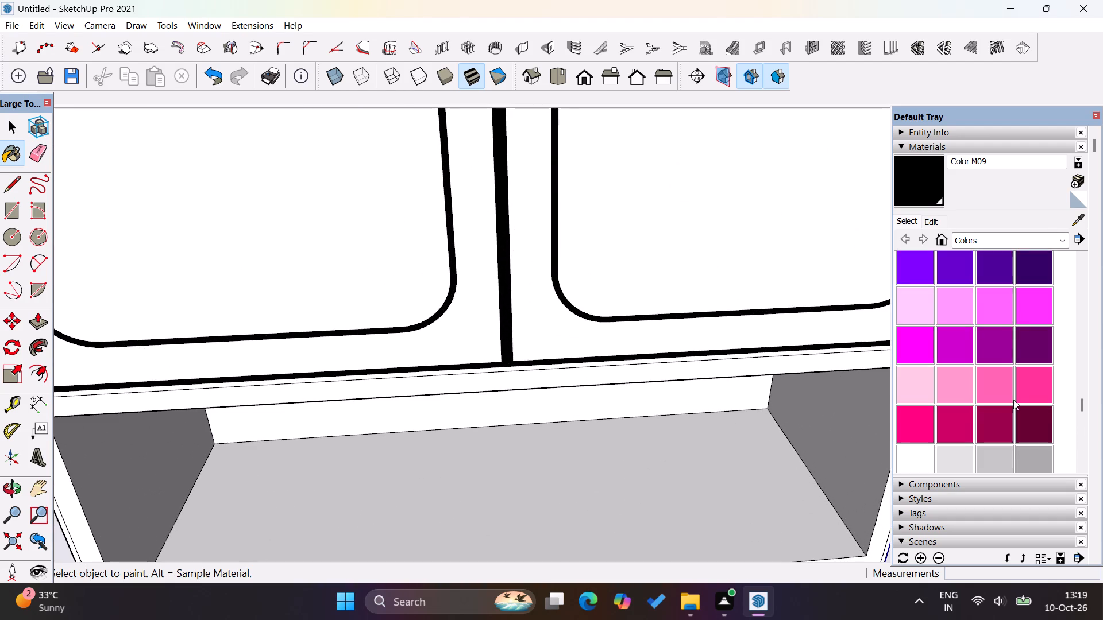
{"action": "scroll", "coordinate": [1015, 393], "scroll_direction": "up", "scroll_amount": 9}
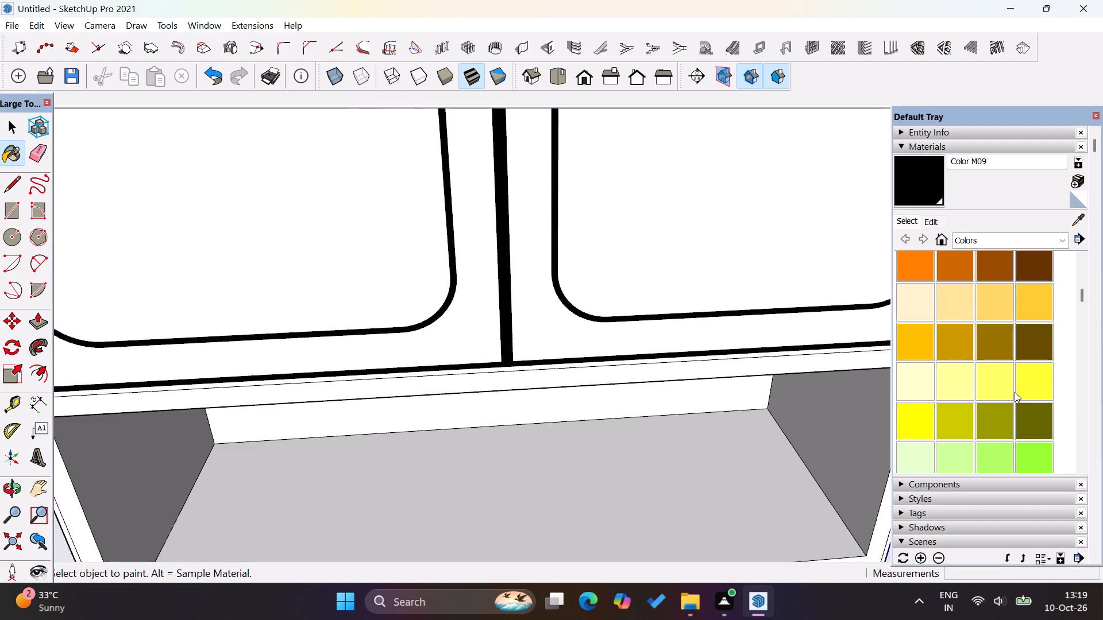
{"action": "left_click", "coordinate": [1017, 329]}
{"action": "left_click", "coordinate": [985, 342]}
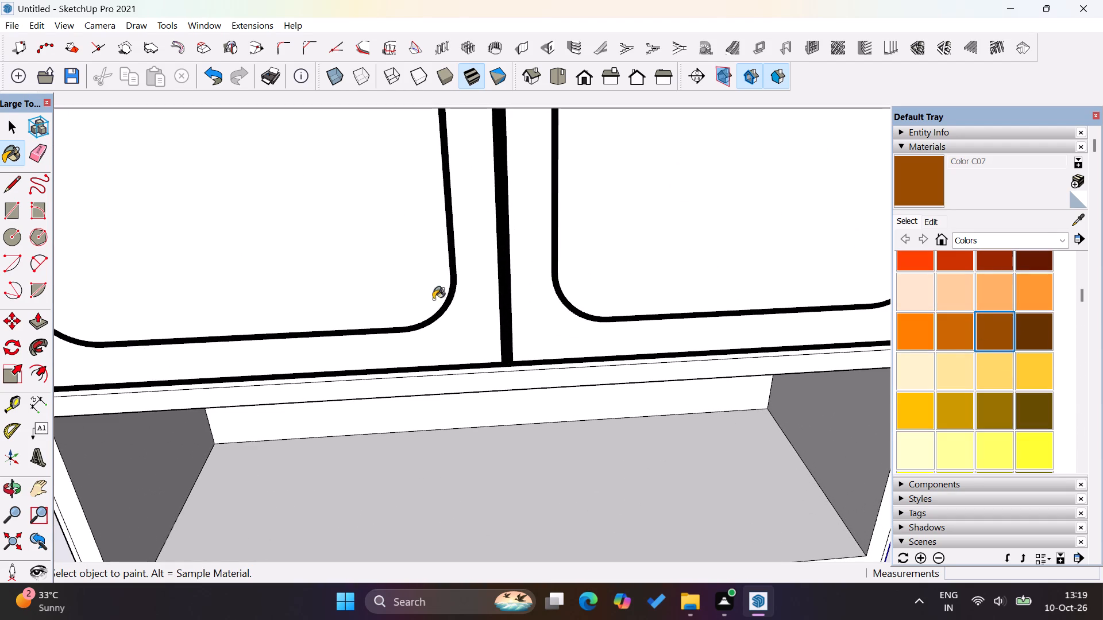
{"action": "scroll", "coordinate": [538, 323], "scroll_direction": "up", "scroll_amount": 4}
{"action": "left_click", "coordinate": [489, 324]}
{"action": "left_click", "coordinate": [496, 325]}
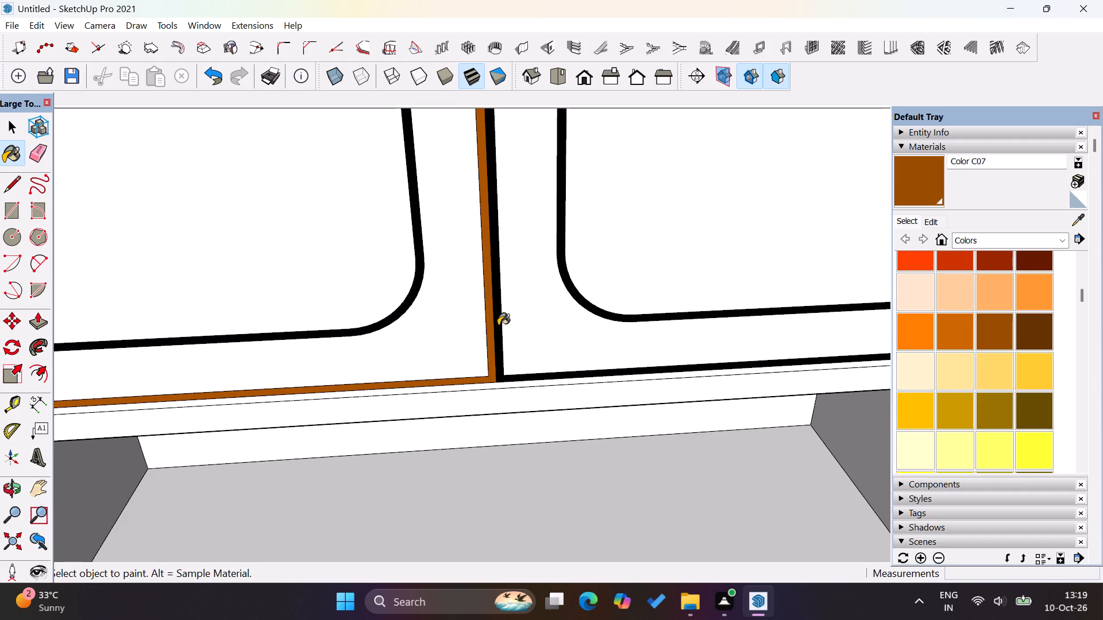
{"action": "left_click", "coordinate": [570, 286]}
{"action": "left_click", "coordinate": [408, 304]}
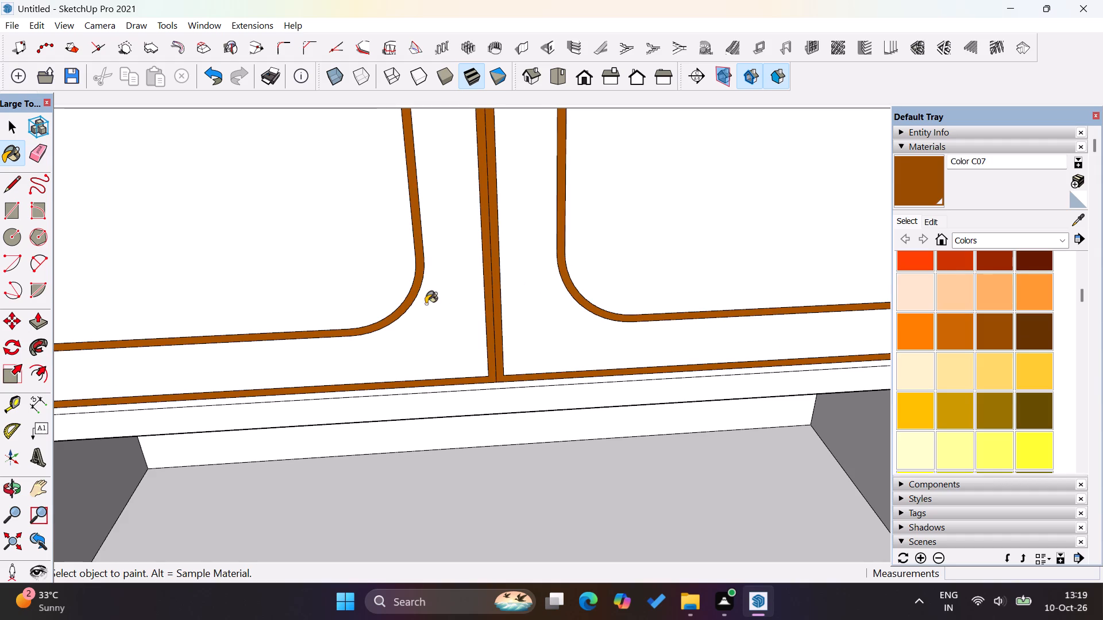
Repaint both upper doors' rounded panel strips and border strips dark brown with Color C08.
{"action": "left_click", "coordinate": [1040, 336]}
{"action": "left_click", "coordinate": [399, 309]}
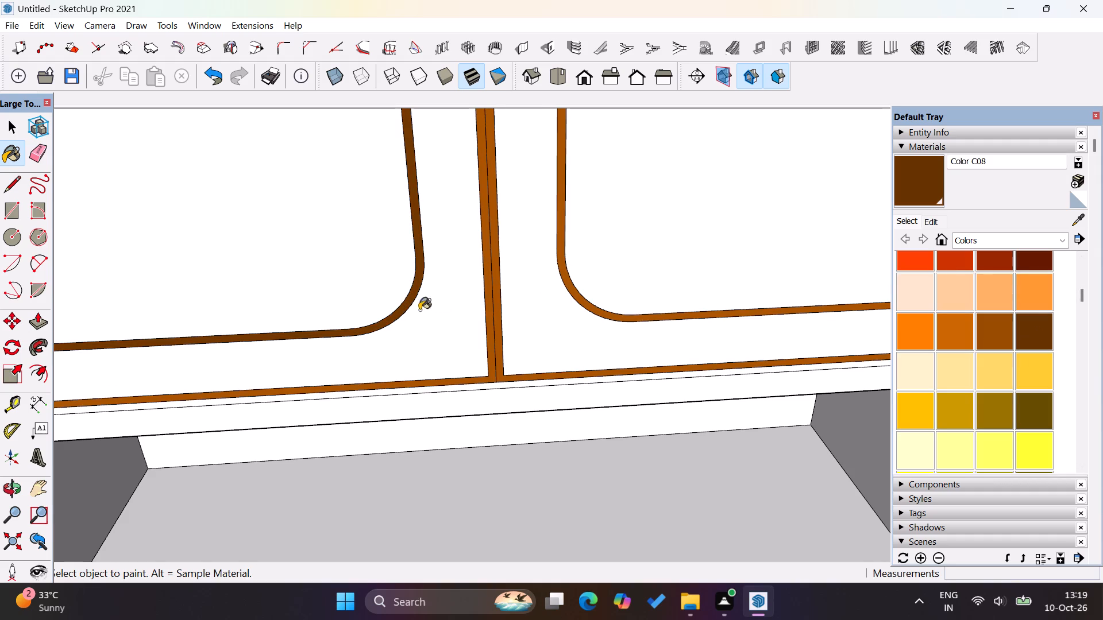
{"action": "left_click", "coordinate": [570, 282]}
{"action": "scroll", "coordinate": [492, 383], "scroll_direction": "up", "scroll_amount": 8}
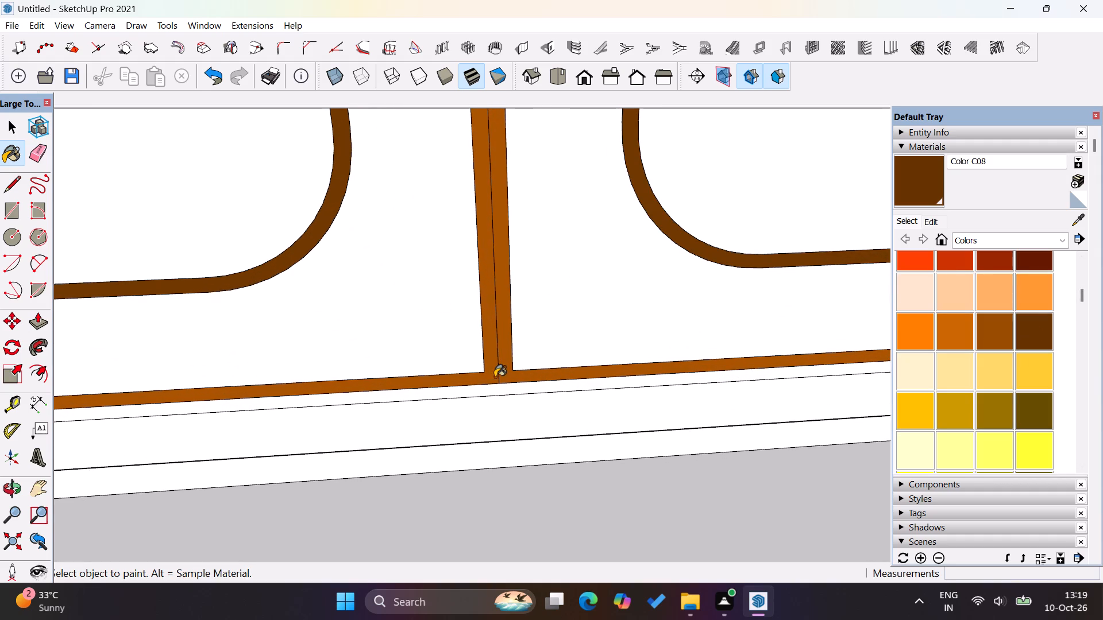
{"action": "left_click", "coordinate": [495, 377]}
{"action": "left_click", "coordinate": [502, 376]}
Paint the strips around the open shelf frame and both lower doors with Color C08, and leave the group.
{"action": "scroll", "coordinate": [500, 368], "scroll_direction": "down", "scroll_amount": 10}
{"action": "scroll", "coordinate": [469, 263], "scroll_direction": "down", "scroll_amount": 5}
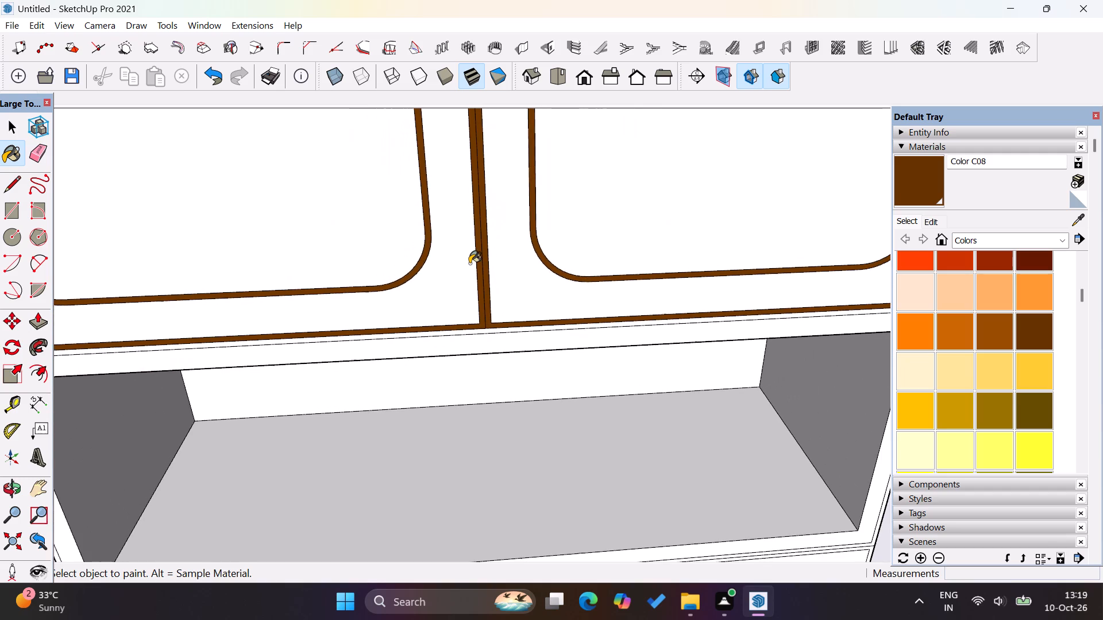
{"action": "scroll", "coordinate": [464, 287], "scroll_direction": "up", "scroll_amount": 4}
{"action": "scroll", "coordinate": [486, 366], "scroll_direction": "up", "scroll_amount": 12}
{"action": "left_click", "coordinate": [493, 331]}
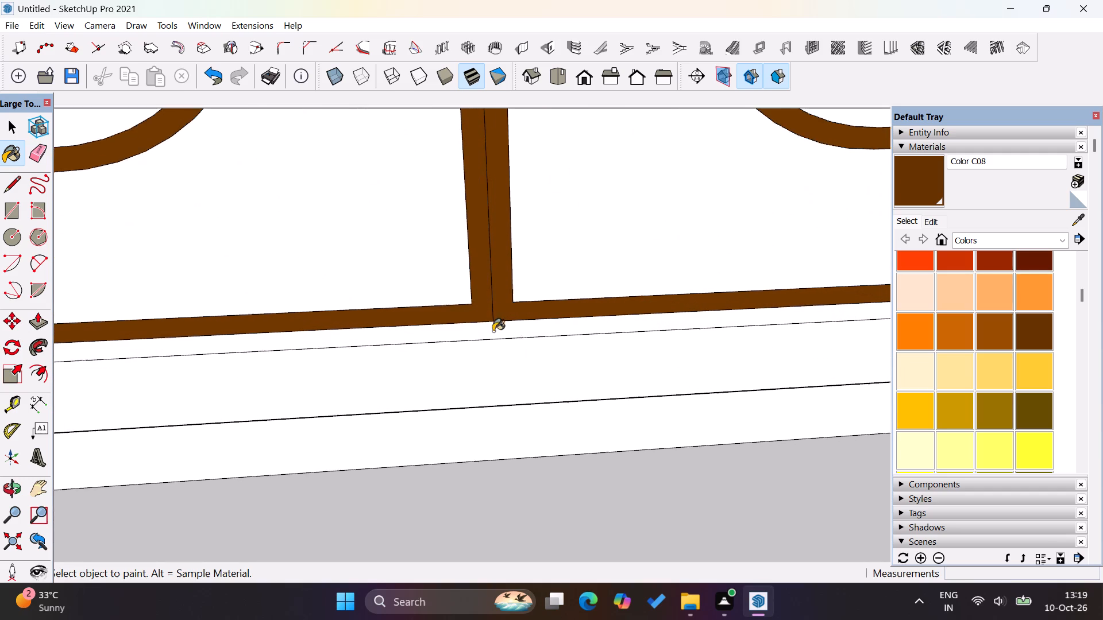
{"action": "scroll", "coordinate": [483, 314], "scroll_direction": "down", "scroll_amount": 20}
{"action": "scroll", "coordinate": [483, 314], "scroll_direction": "down", "scroll_amount": 15}
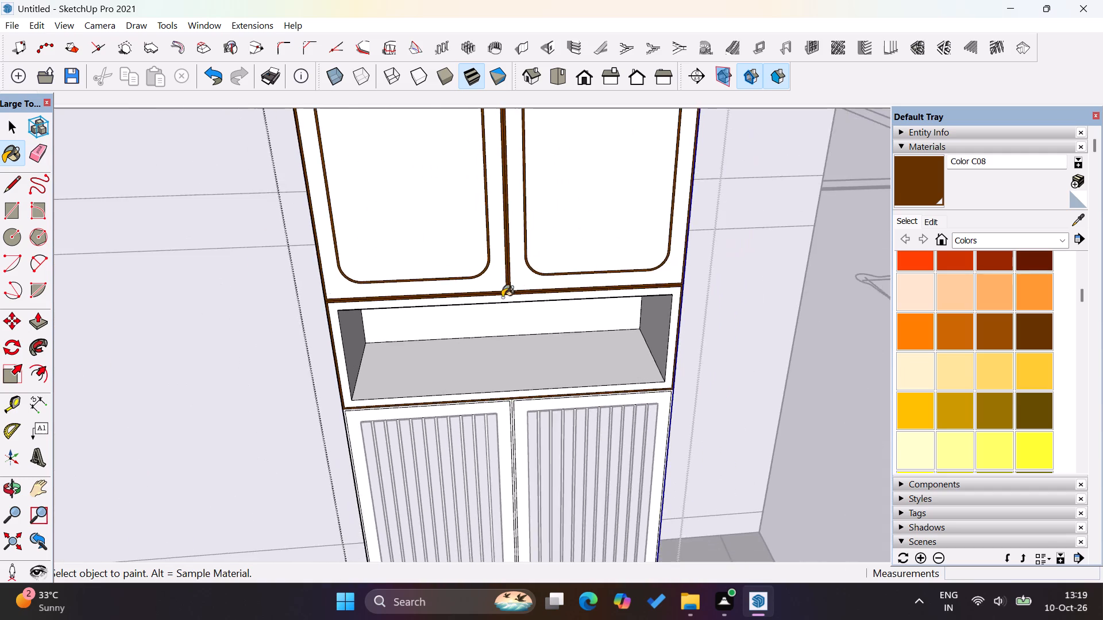
{"action": "scroll", "coordinate": [512, 326], "scroll_direction": "down", "scroll_amount": 11}
{"action": "scroll", "coordinate": [519, 468], "scroll_direction": "up", "scroll_amount": 9}
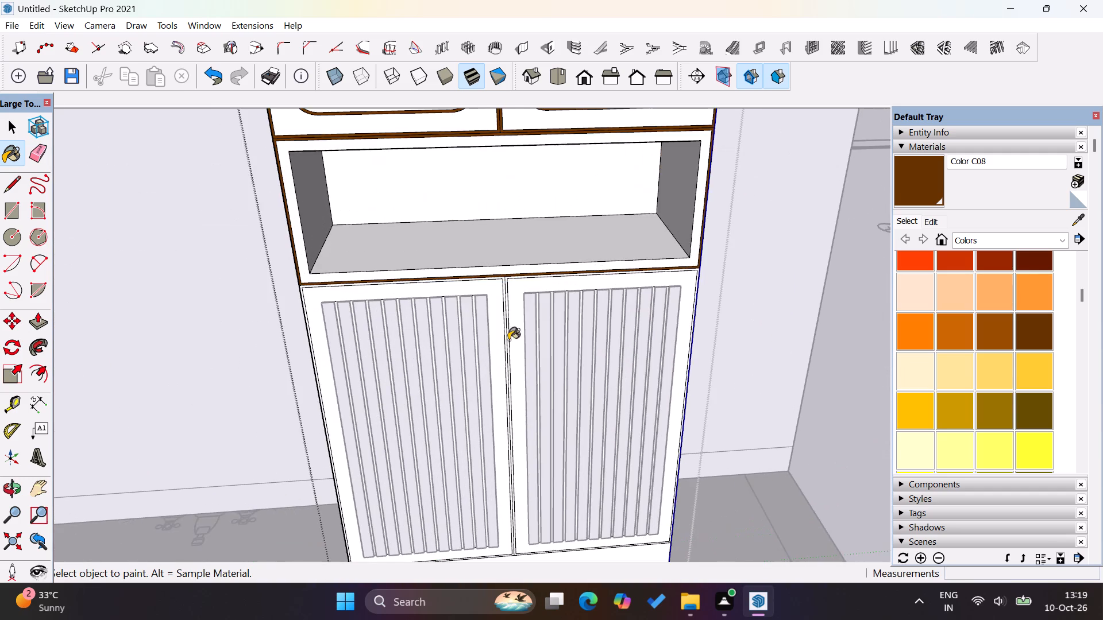
{"action": "scroll", "coordinate": [502, 303], "scroll_direction": "up", "scroll_amount": 20}
{"action": "scroll", "coordinate": [502, 303], "scroll_direction": "up", "scroll_amount": 9}
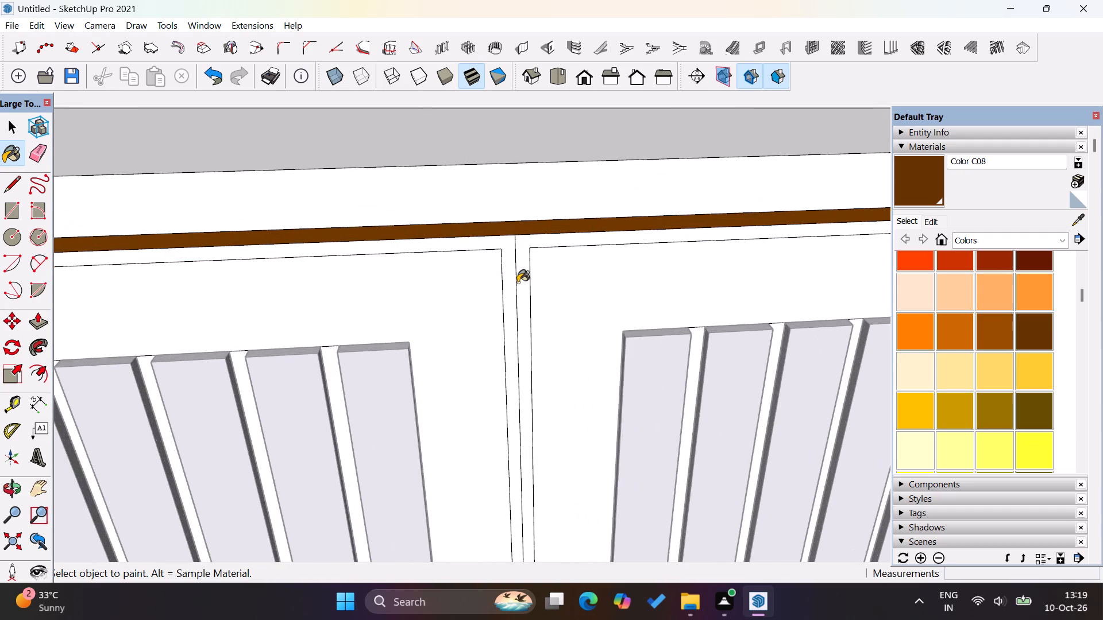
{"action": "scroll", "coordinate": [518, 282], "scroll_direction": "up", "scroll_amount": 7}
{"action": "left_click", "coordinate": [520, 286]}
{"action": "left_click", "coordinate": [505, 284]}
{"action": "scroll", "coordinate": [512, 291], "scroll_direction": "down", "scroll_amount": 16}
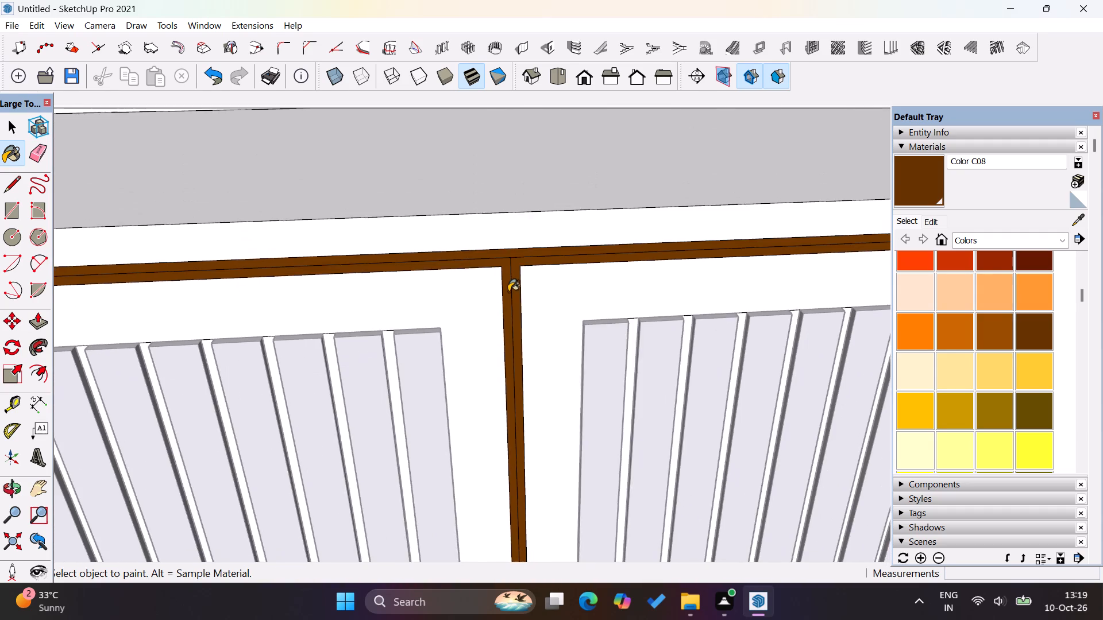
{"action": "scroll", "coordinate": [508, 292], "scroll_direction": "down", "scroll_amount": 17}
{"action": "scroll", "coordinate": [482, 465], "scroll_direction": "down", "scroll_amount": 6}
{"action": "scroll", "coordinate": [502, 401], "scroll_direction": "down", "scroll_amount": 6}
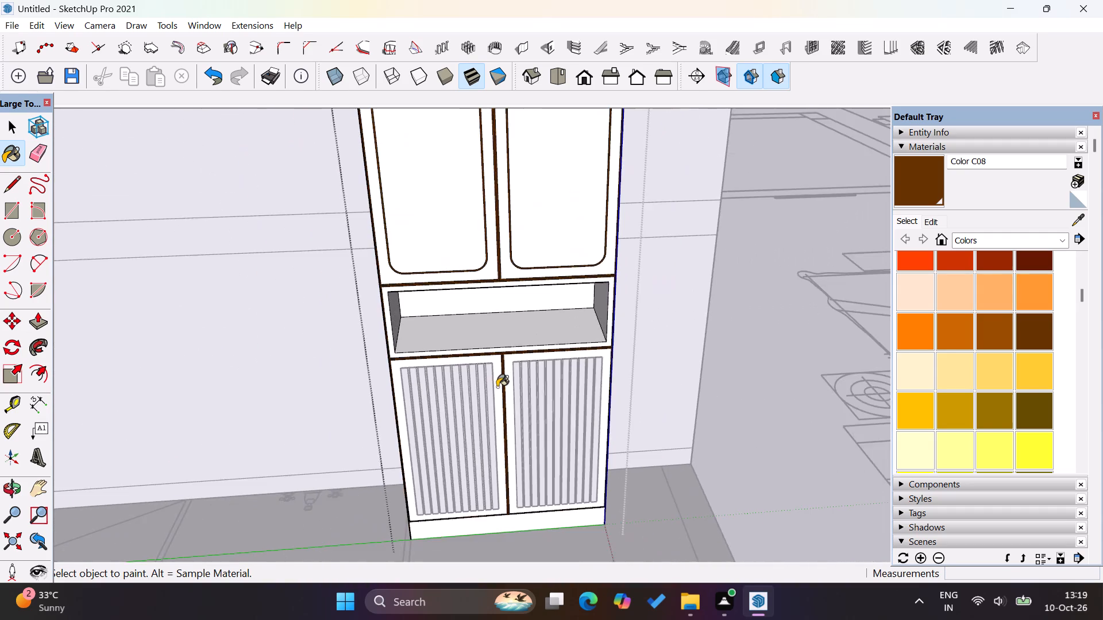
{"action": "scroll", "coordinate": [493, 392], "scroll_direction": "down", "scroll_amount": 8}
{"action": "left_click", "coordinate": [8, 125]}
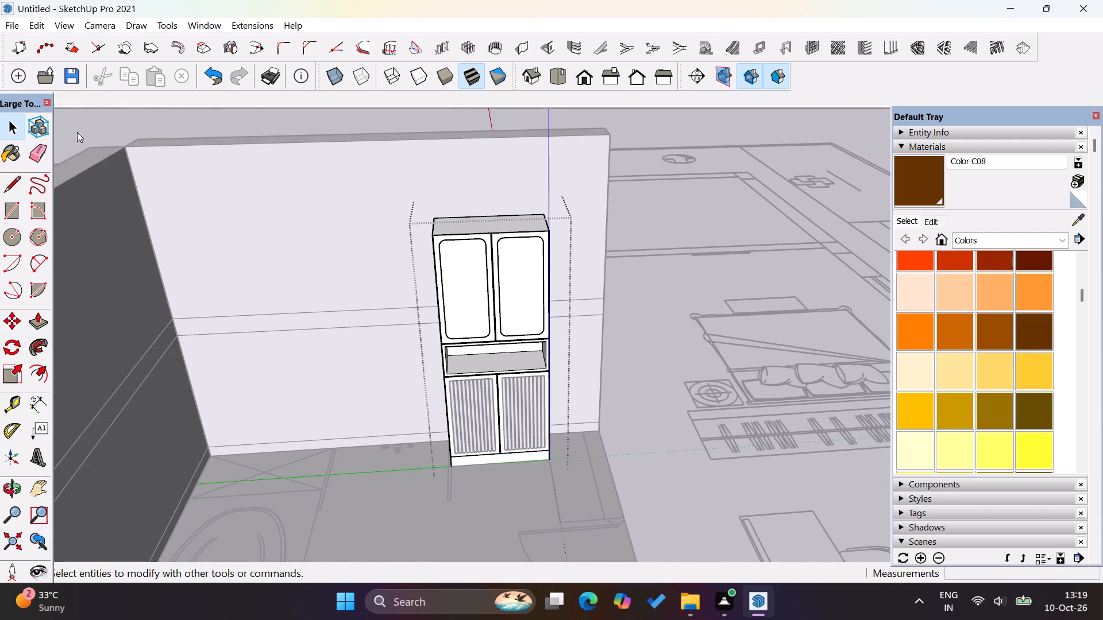
{"action": "left_click", "coordinate": [628, 278]}
{"action": "left_click", "coordinate": [639, 289]}
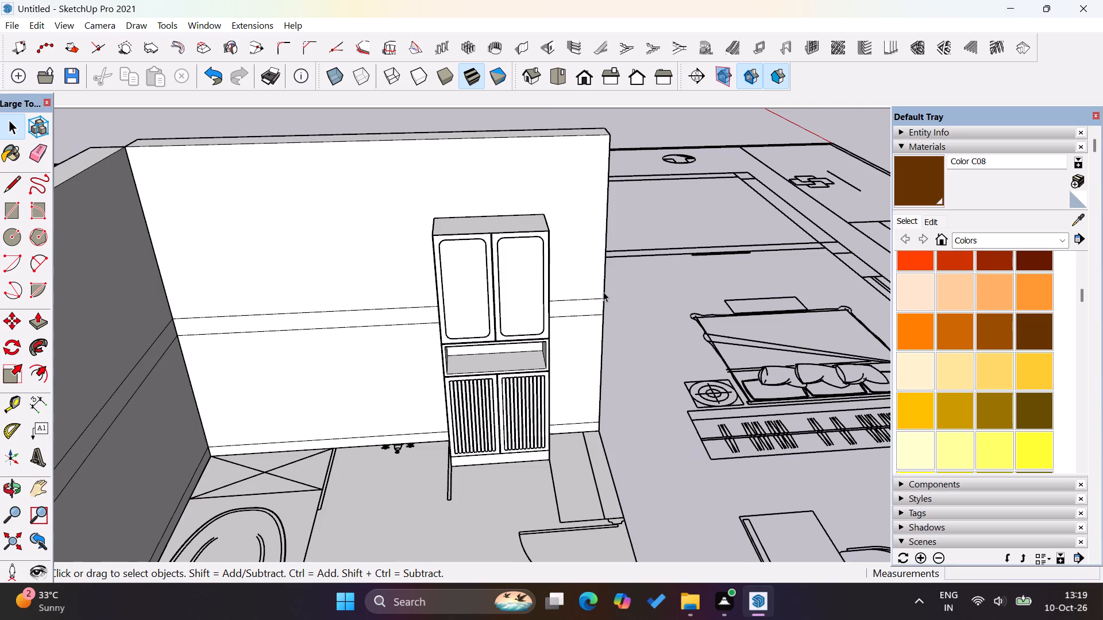
Inspect the cabinet's painted strips and overall look from close up and from several angles.
{"action": "scroll", "coordinate": [526, 319], "scroll_direction": "up", "scroll_amount": 10}
{"action": "middle_click_drag", "start_coordinate": [484, 342], "coordinate": [502, 257]}
{"action": "scroll", "coordinate": [504, 284], "scroll_direction": "up", "scroll_amount": 5}
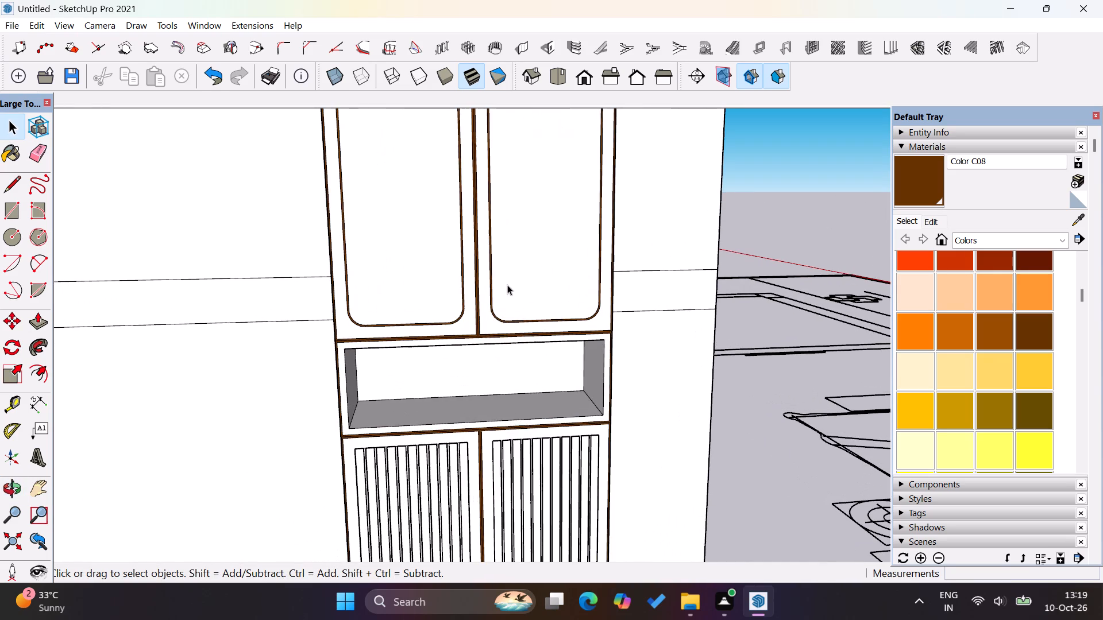
{"action": "scroll", "coordinate": [254, 324], "scroll_direction": "down", "scroll_amount": 16}
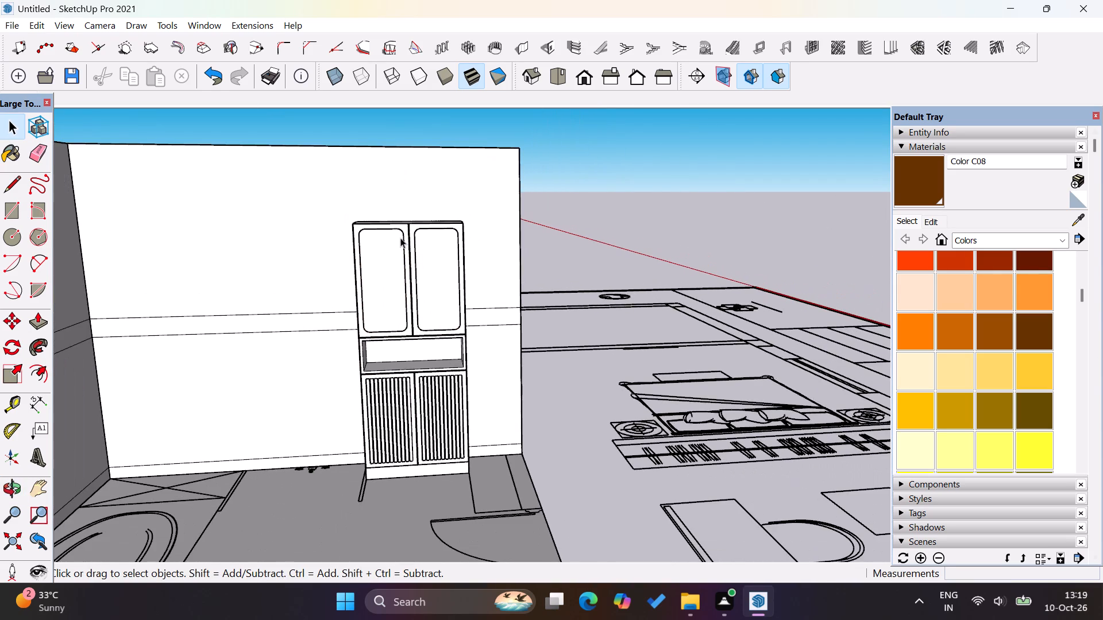
{"action": "middle_click_drag", "start_coordinate": [400, 238], "coordinate": [436, 376]}
{"action": "scroll", "coordinate": [435, 375], "scroll_direction": "down", "scroll_amount": 10}
{"action": "scroll", "coordinate": [453, 367], "scroll_direction": "up", "scroll_amount": 12}
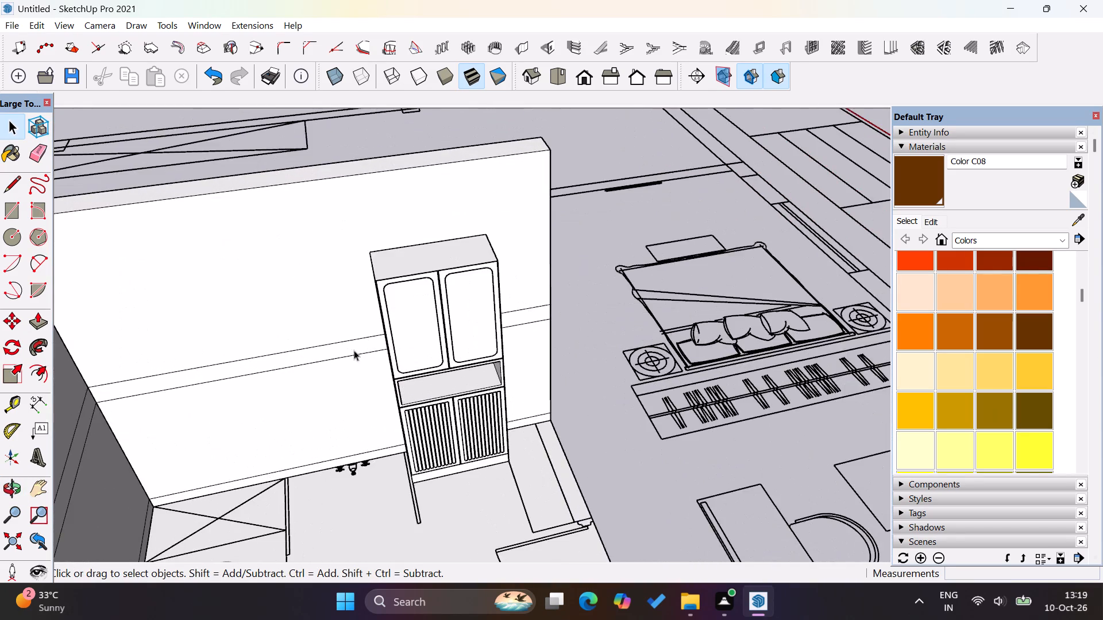
{"action": "middle_click_drag", "start_coordinate": [446, 374], "coordinate": [500, 378]}
{"action": "scroll", "coordinate": [450, 341], "scroll_direction": "up", "scroll_amount": 4}
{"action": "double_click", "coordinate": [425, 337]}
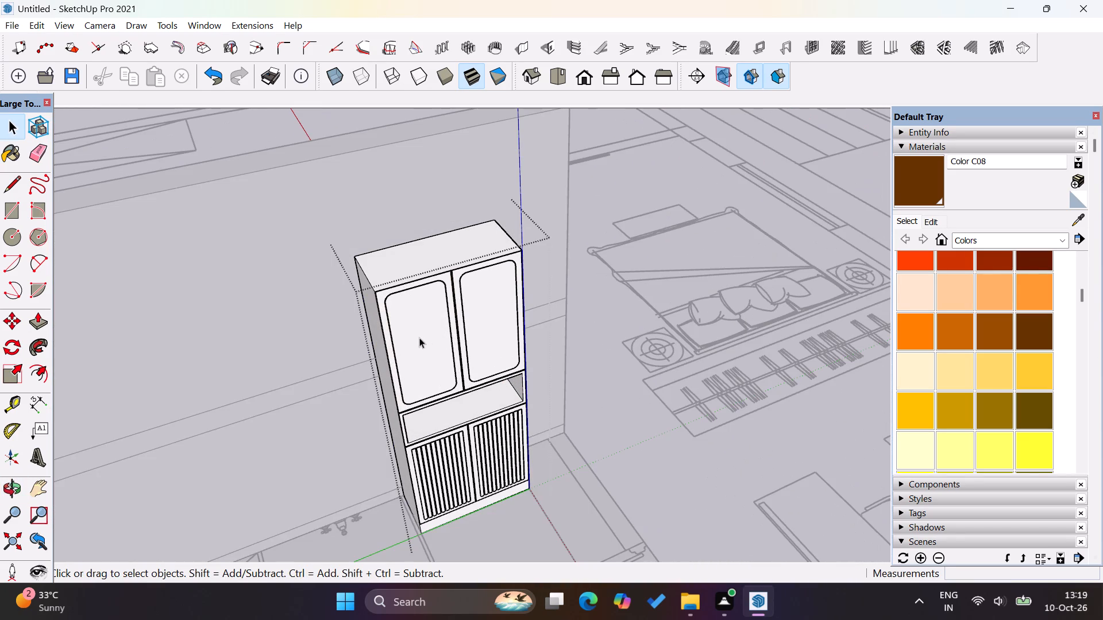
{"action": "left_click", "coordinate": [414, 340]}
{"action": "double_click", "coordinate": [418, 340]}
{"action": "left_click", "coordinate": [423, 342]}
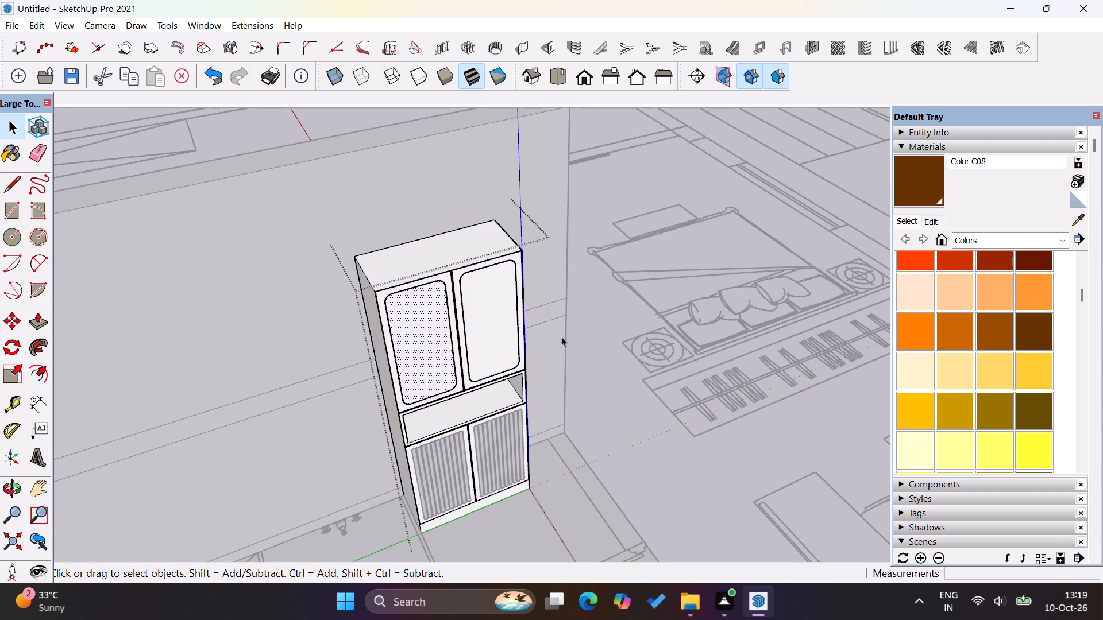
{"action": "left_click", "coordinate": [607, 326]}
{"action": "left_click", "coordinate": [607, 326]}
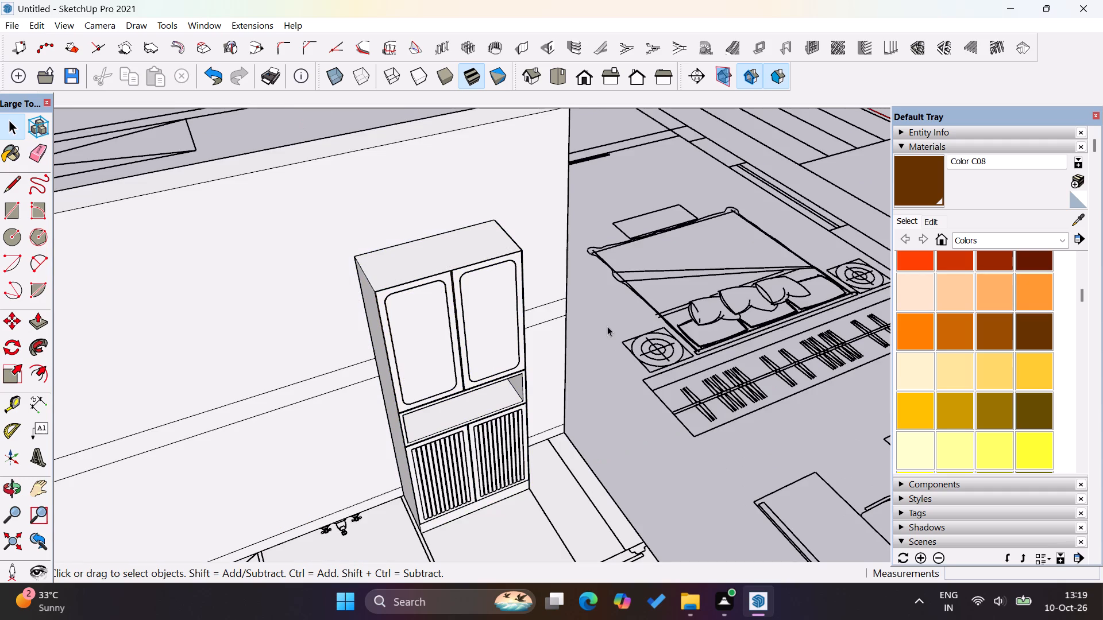
Unhide the last hidden geometry.
{"action": "left_click", "coordinate": [36, 23]}
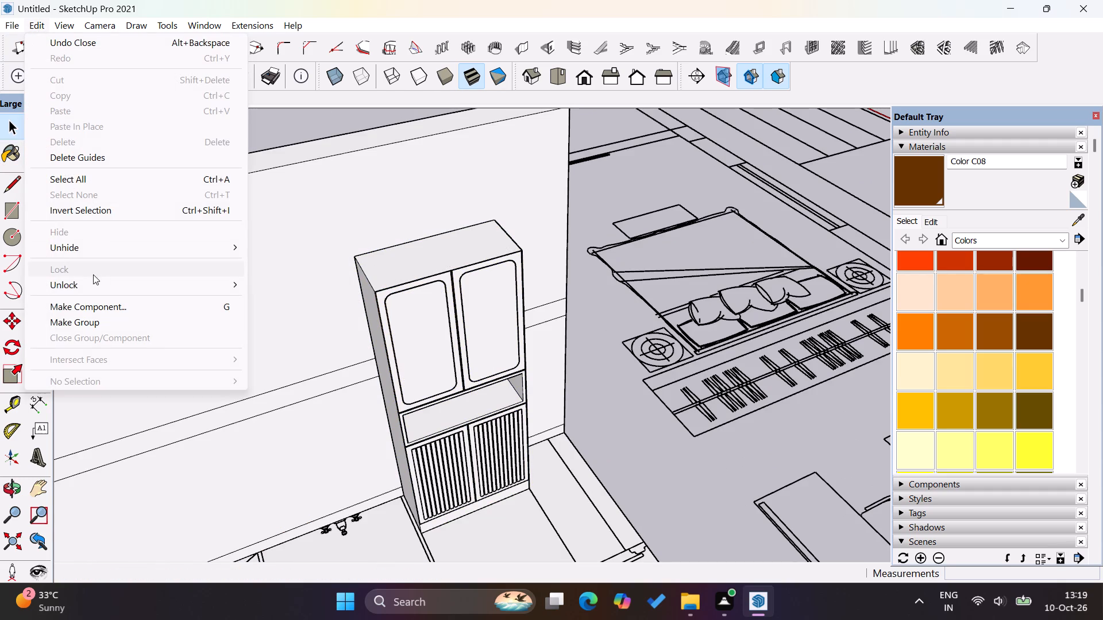
{"action": "left_click", "coordinate": [99, 253]}
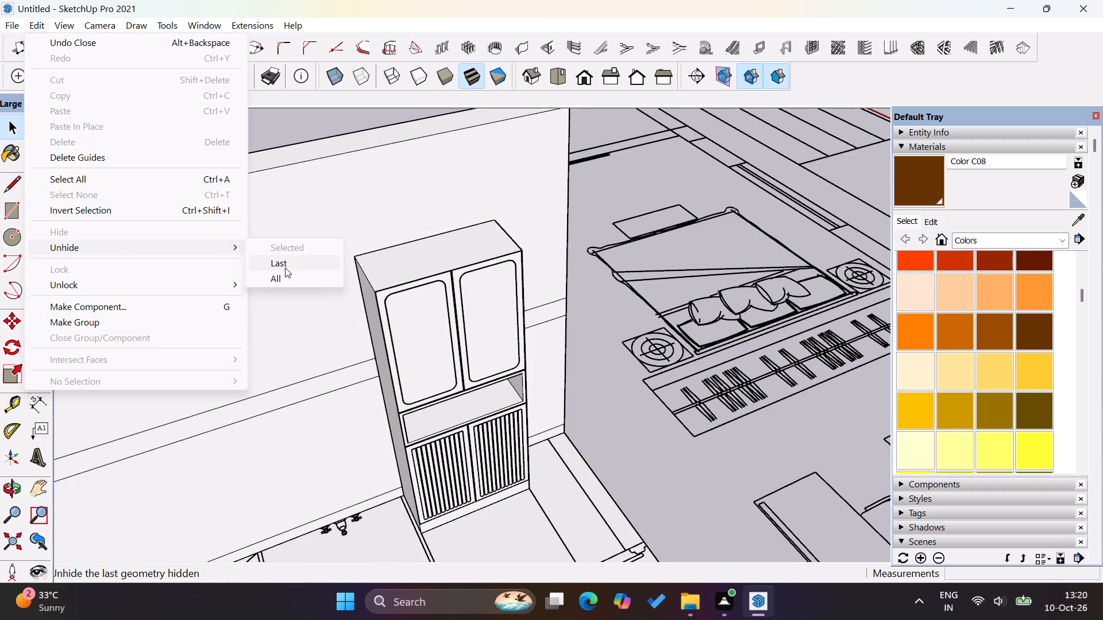
{"action": "left_click", "coordinate": [285, 268]}
Place a guide 4" above the bottom edge of the plain tall block standing beside the detailed cabinet.
{"action": "scroll", "coordinate": [348, 211], "scroll_direction": "down", "scroll_amount": 9}
{"action": "middle_click_drag", "start_coordinate": [367, 381], "coordinate": [529, 393]}
{"action": "scroll", "coordinate": [506, 358], "scroll_direction": "up", "scroll_amount": 10}
{"action": "middle_click_drag", "start_coordinate": [411, 359], "coordinate": [545, 376]}
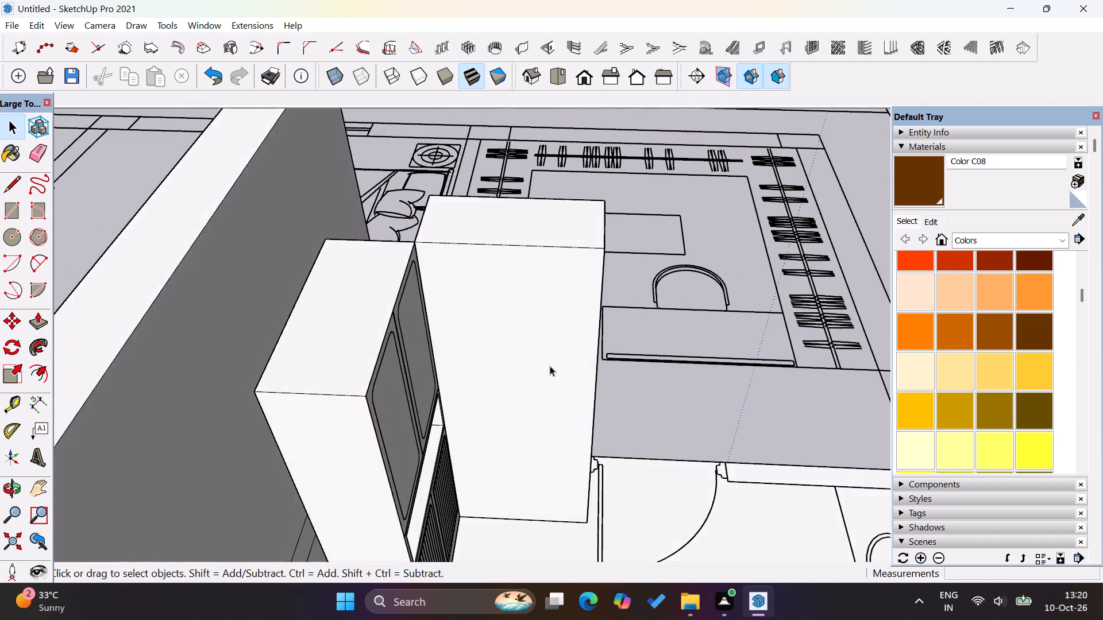
{"action": "scroll", "coordinate": [559, 351], "scroll_direction": "up", "scroll_amount": 9}
{"action": "scroll", "coordinate": [418, 405], "scroll_direction": "down", "scroll_amount": 5}
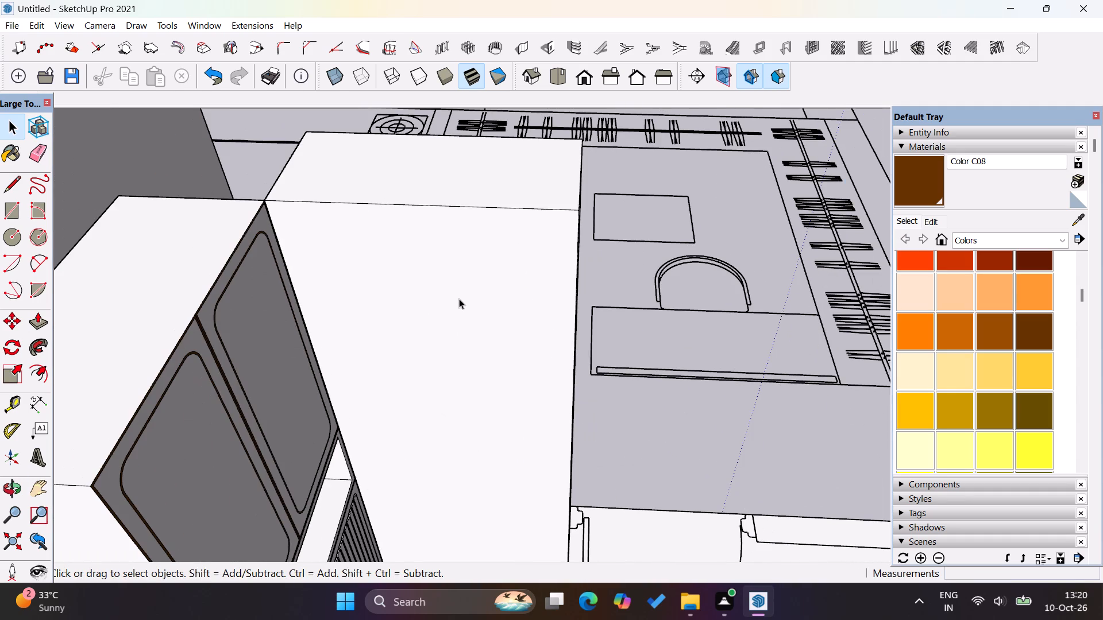
{"action": "scroll", "coordinate": [451, 283], "scroll_direction": "up", "scroll_amount": 4}
{"action": "double_click", "coordinate": [451, 283]}
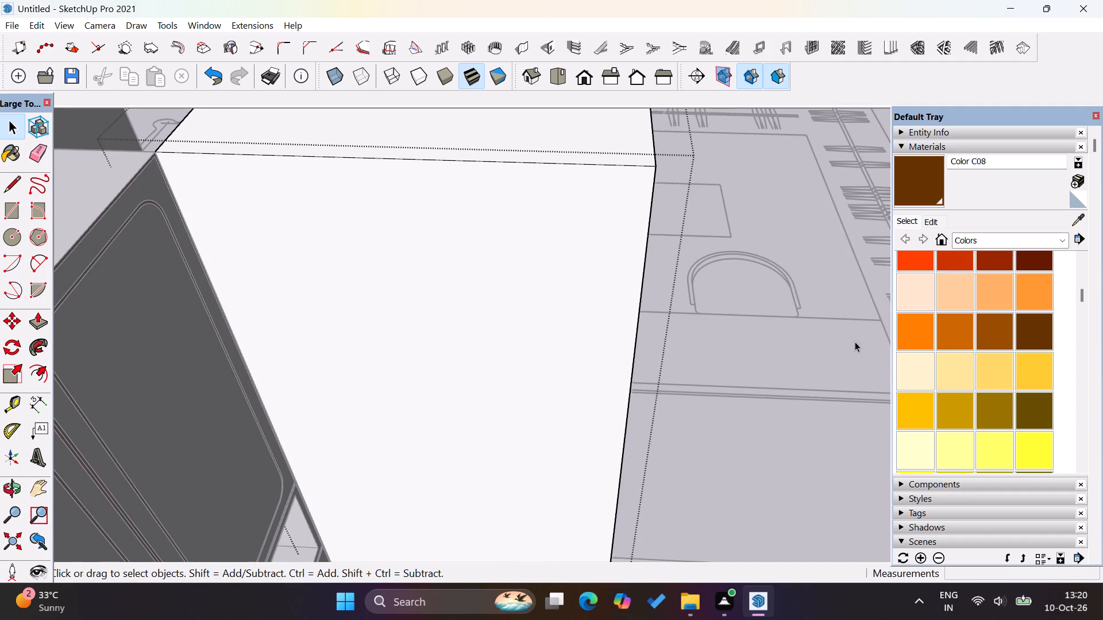
{"action": "left_click", "coordinate": [808, 450]}
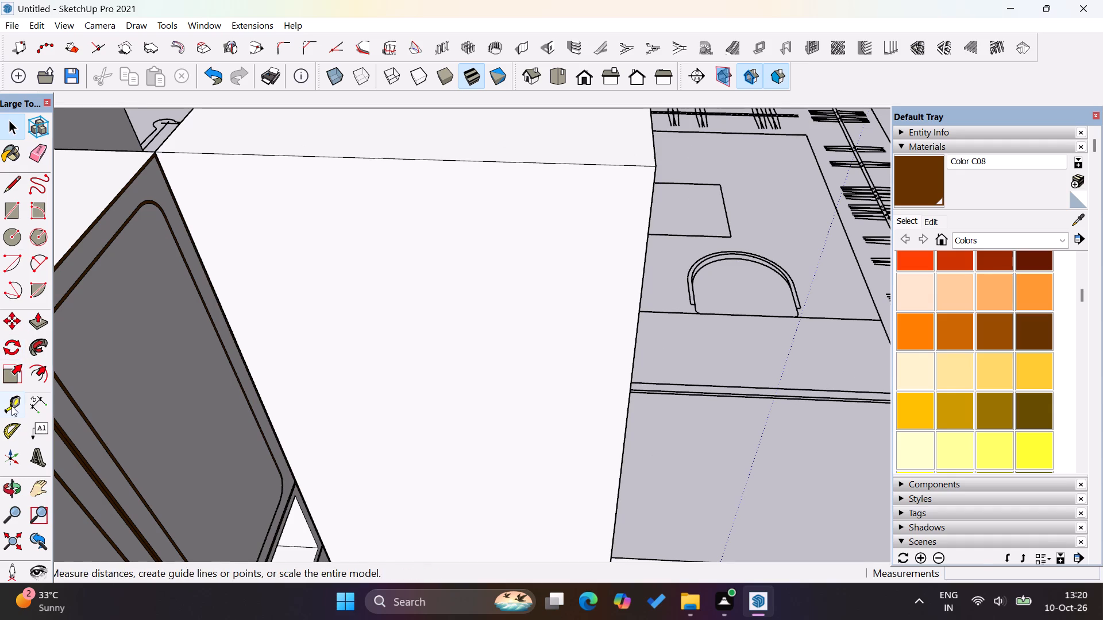
{"action": "left_click", "coordinate": [11, 406]}
{"action": "scroll", "coordinate": [404, 311], "scroll_direction": "down", "scroll_amount": 9}
{"action": "scroll", "coordinate": [369, 243], "scroll_direction": "down", "scroll_amount": 4}
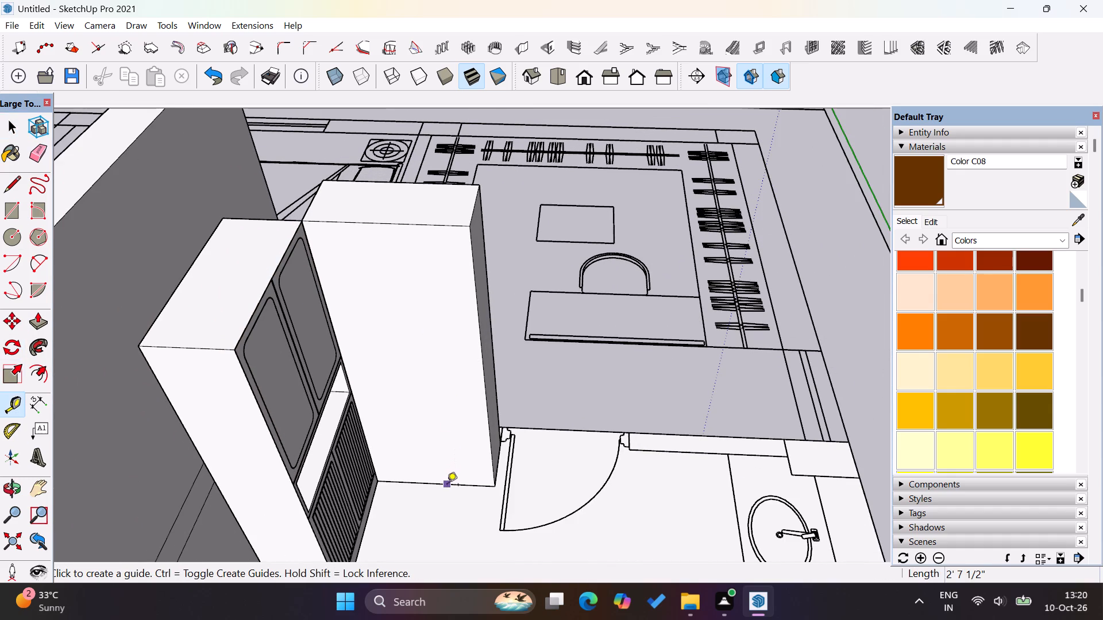
{"action": "left_click", "coordinate": [448, 486]}
{"action": "key", "text": "4"}
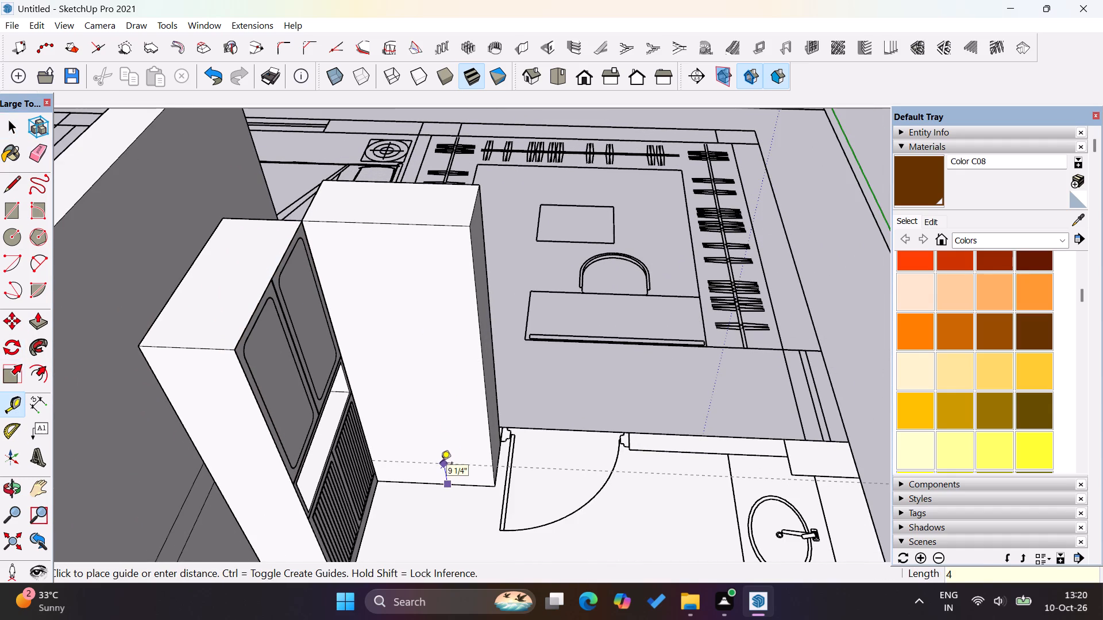
{"action": "key", "text": "Return"}
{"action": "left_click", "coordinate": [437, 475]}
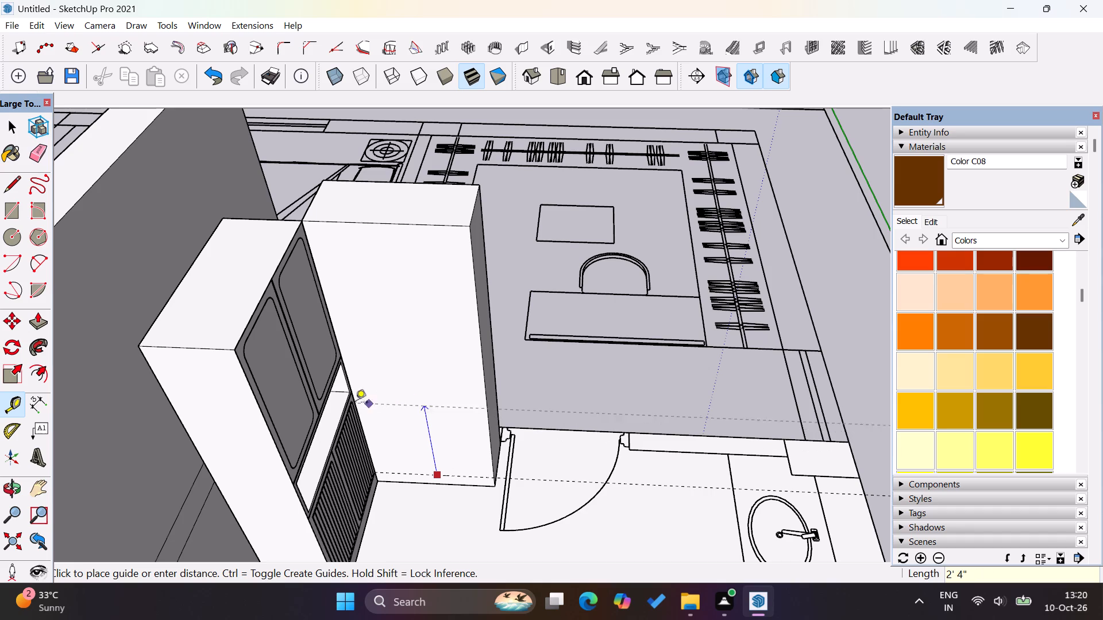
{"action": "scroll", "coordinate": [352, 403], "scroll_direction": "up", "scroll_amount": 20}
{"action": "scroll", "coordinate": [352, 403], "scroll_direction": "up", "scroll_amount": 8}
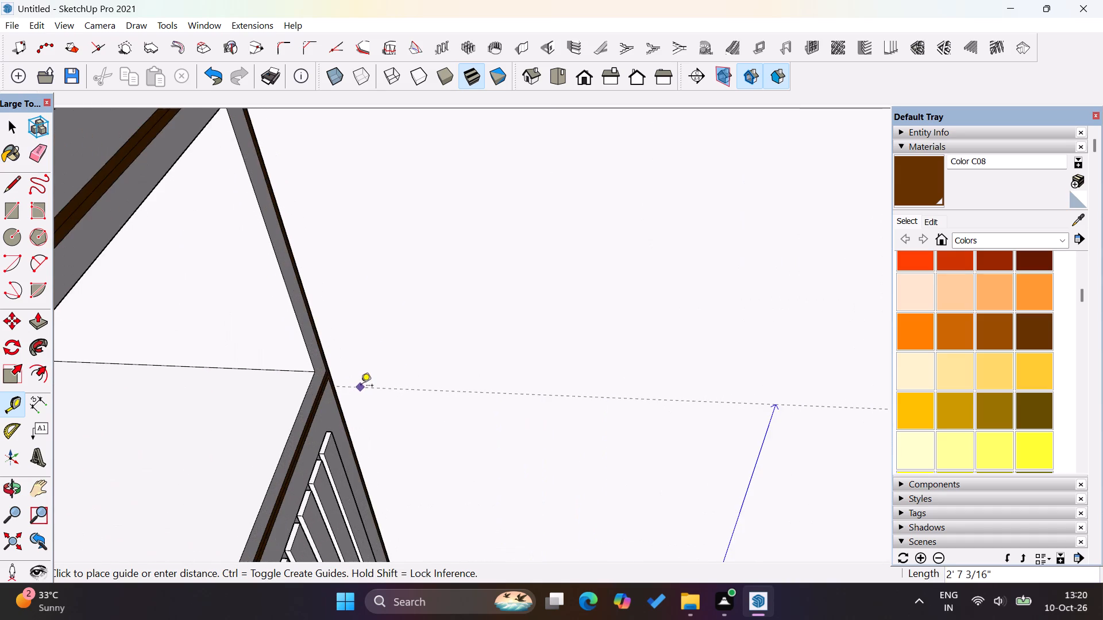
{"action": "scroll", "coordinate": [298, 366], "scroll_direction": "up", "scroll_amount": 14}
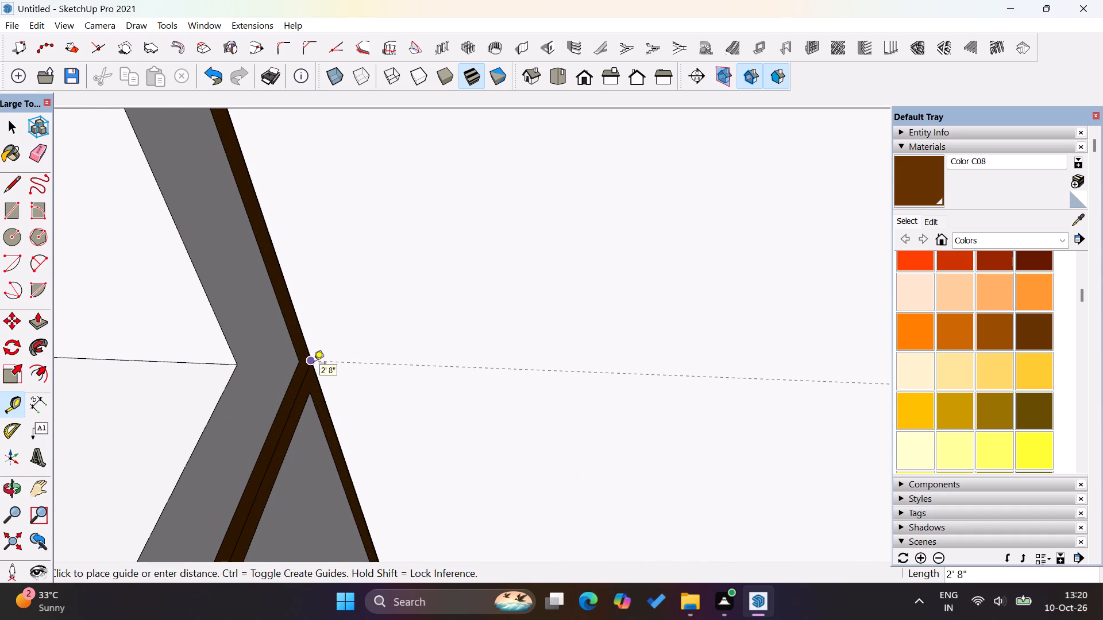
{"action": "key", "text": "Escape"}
Place a horizontal guide 3' above the plain tall block's bottom edge and another guide 1' above that one.
{"action": "scroll", "coordinate": [304, 360], "scroll_direction": "down", "scroll_amount": 20}
{"action": "scroll", "coordinate": [304, 360], "scroll_direction": "down", "scroll_amount": 3}
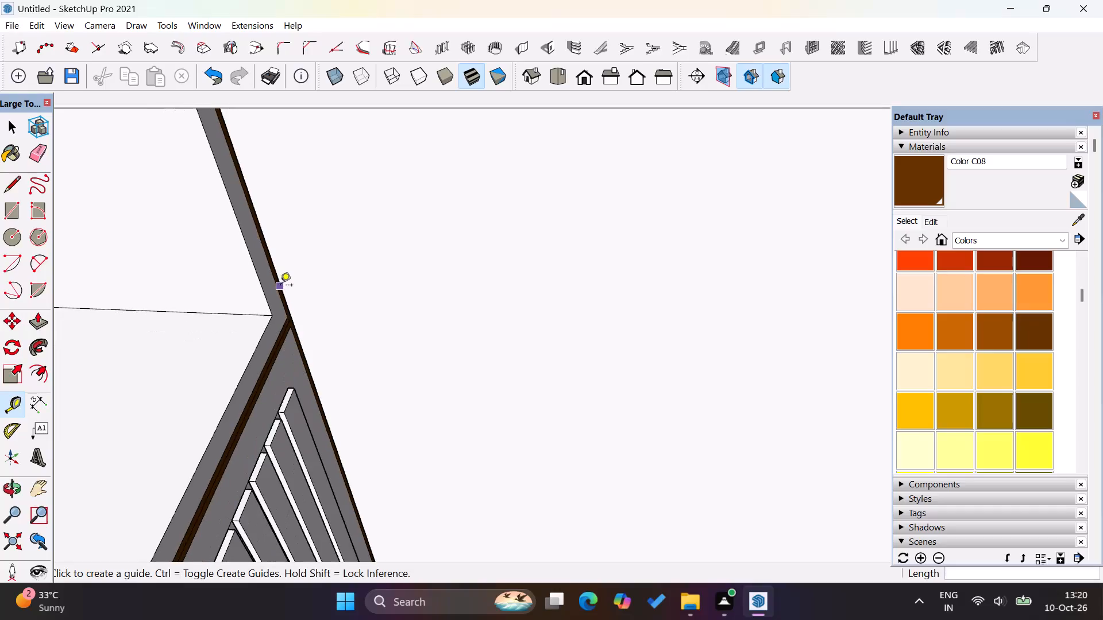
{"action": "scroll", "coordinate": [280, 286], "scroll_direction": "down", "scroll_amount": 11}
{"action": "left_click", "coordinate": [514, 534]}
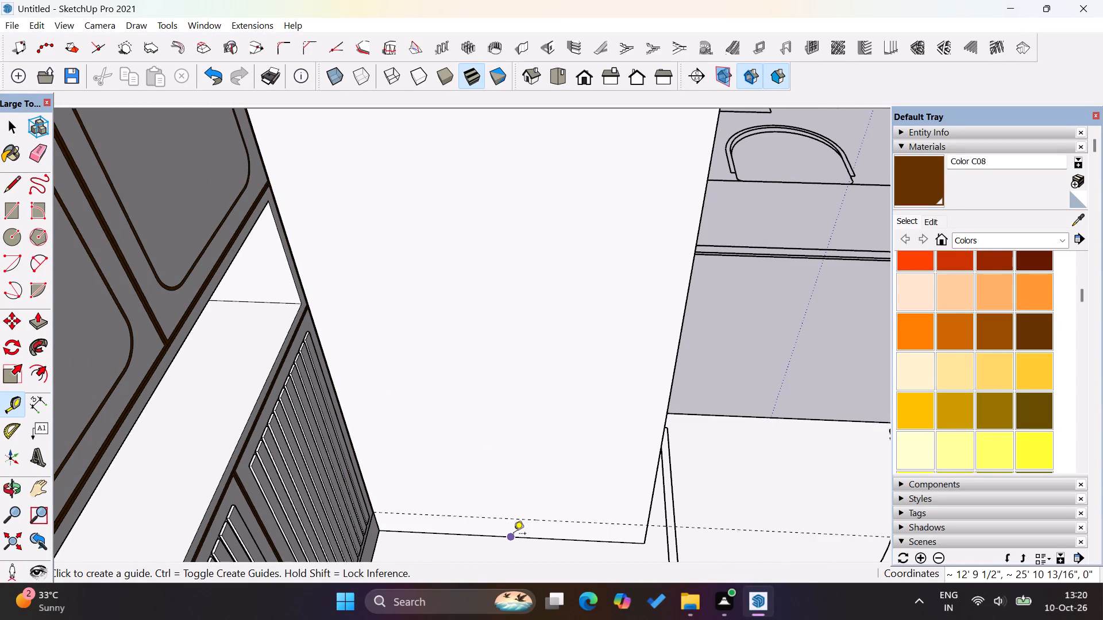
{"action": "type", "text": "3'"}
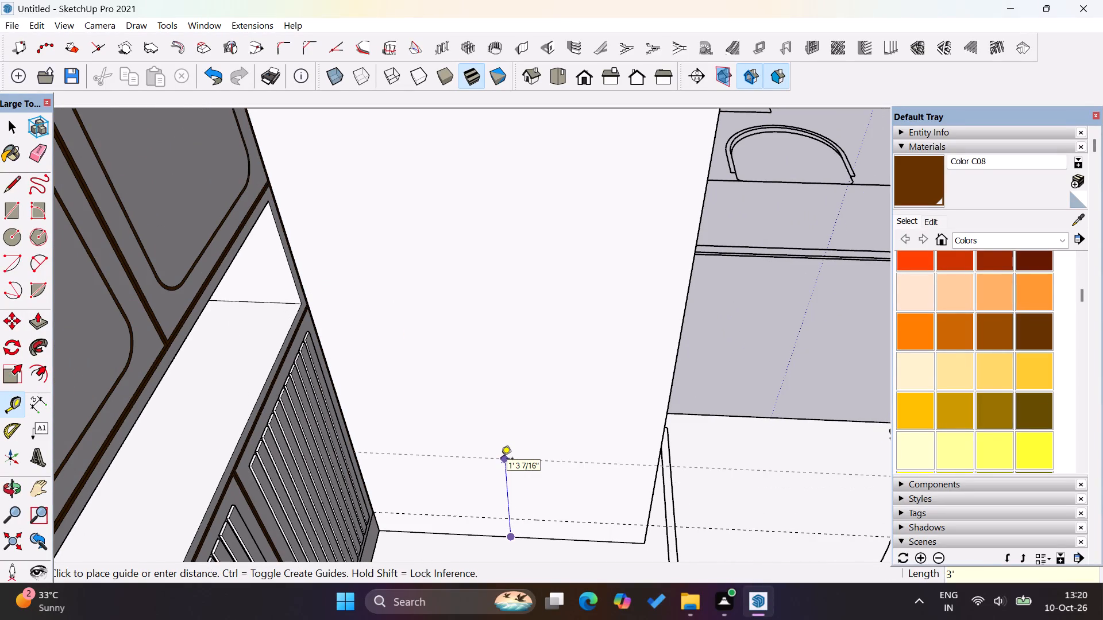
{"action": "key", "text": "Return"}
{"action": "left_click", "coordinate": [526, 311]}
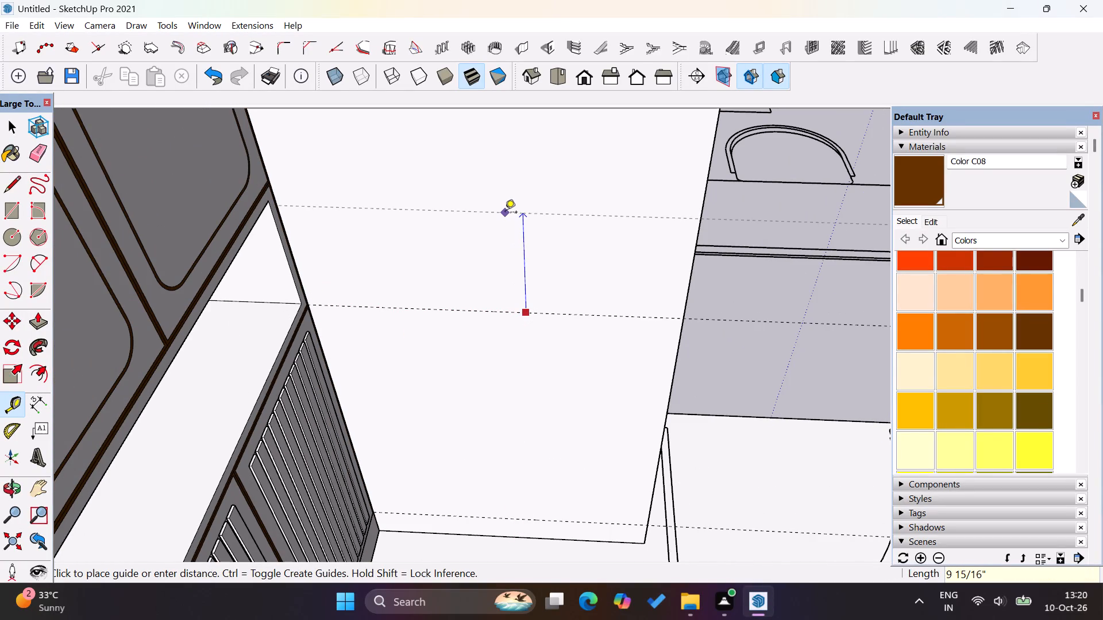
{"action": "key", "text": "1"}
{"action": "key", "text": "apostrophe"}
{"action": "key", "text": "Return"}
Place a vertical guide down the middle of the plain tall block's front face.
{"action": "scroll", "coordinate": [478, 498], "scroll_direction": "down", "scroll_amount": 10}
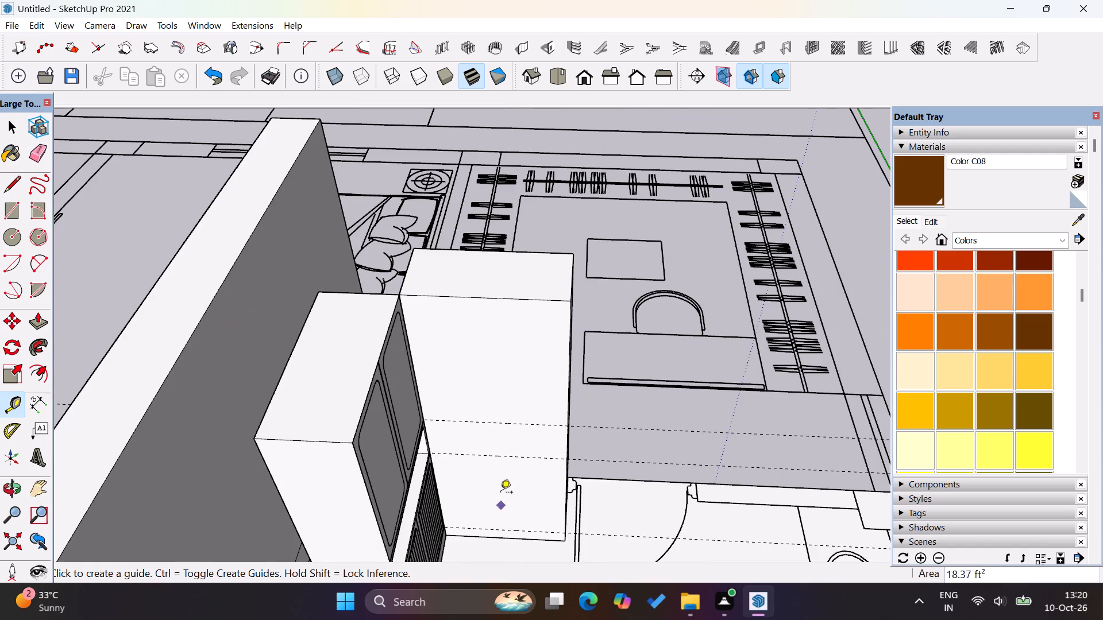
{"action": "left_click", "coordinate": [570, 327]}
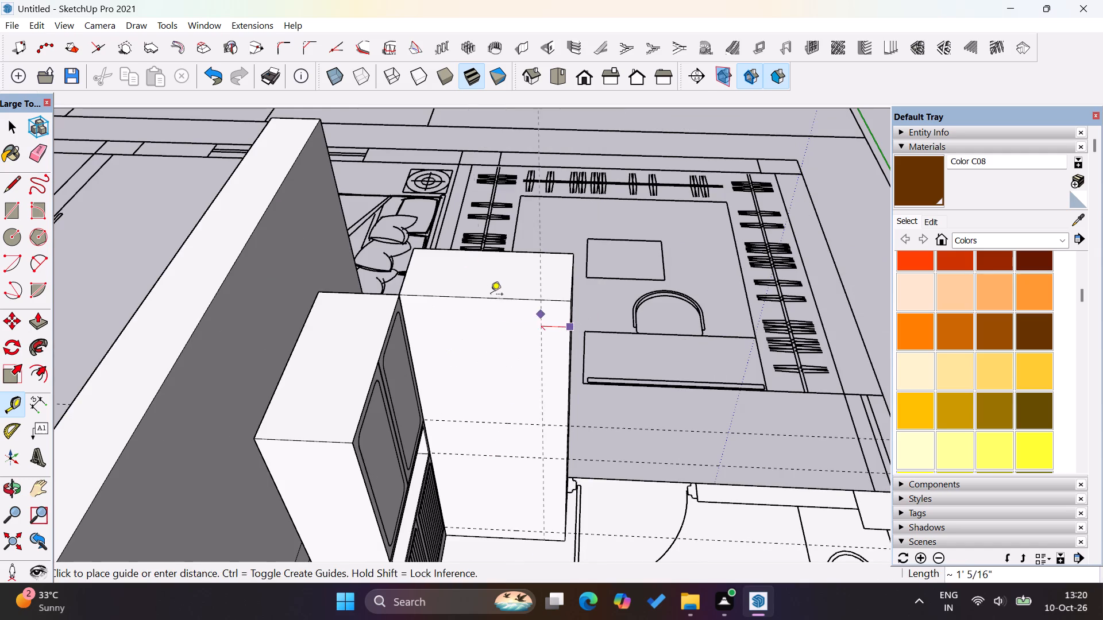
{"action": "left_click", "coordinate": [489, 294]}
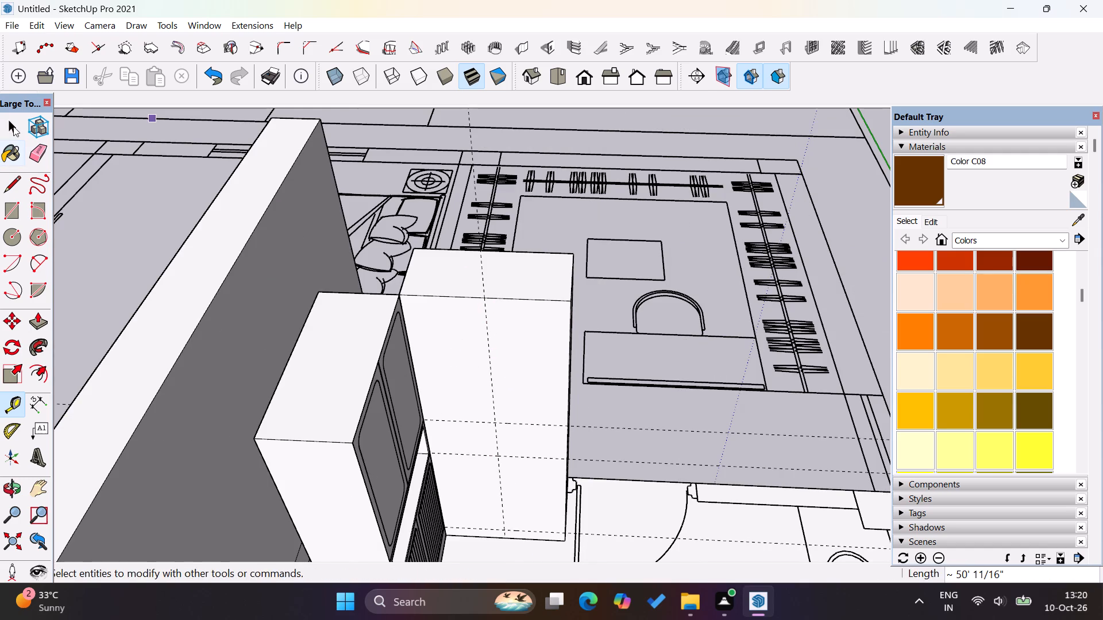
Open the block's group and draw a 2' 7 1/2" by 1' rectangle between the two upper horizontal guides on its front face.
{"action": "left_click", "coordinate": [13, 126]}
{"action": "left_click", "coordinate": [23, 126]}
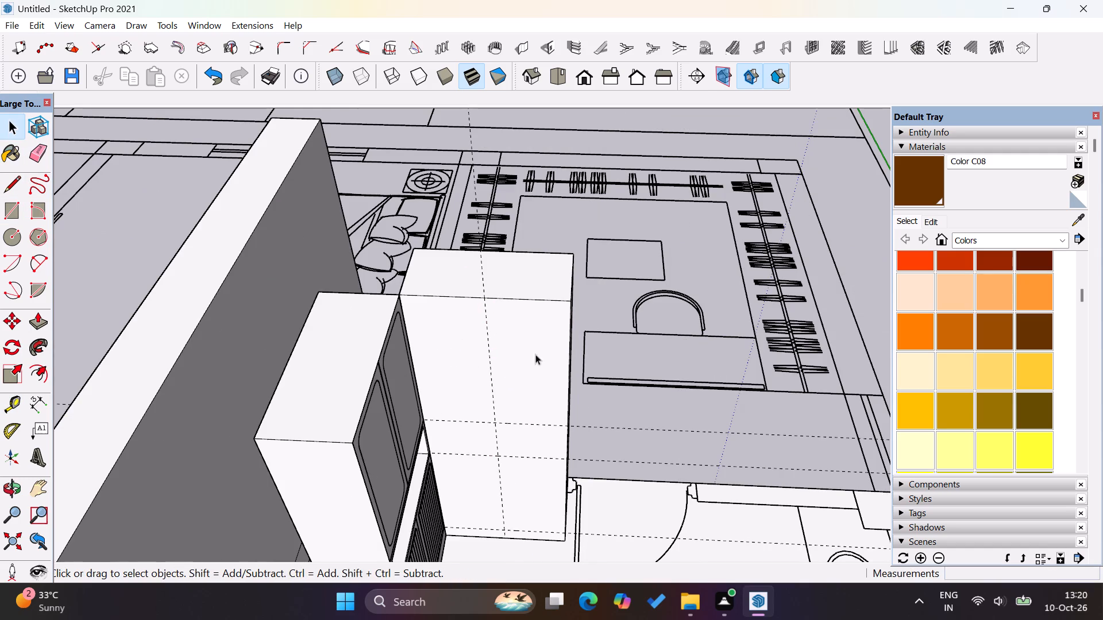
{"action": "double_click", "coordinate": [516, 338]}
{"action": "left_click", "coordinate": [16, 215]}
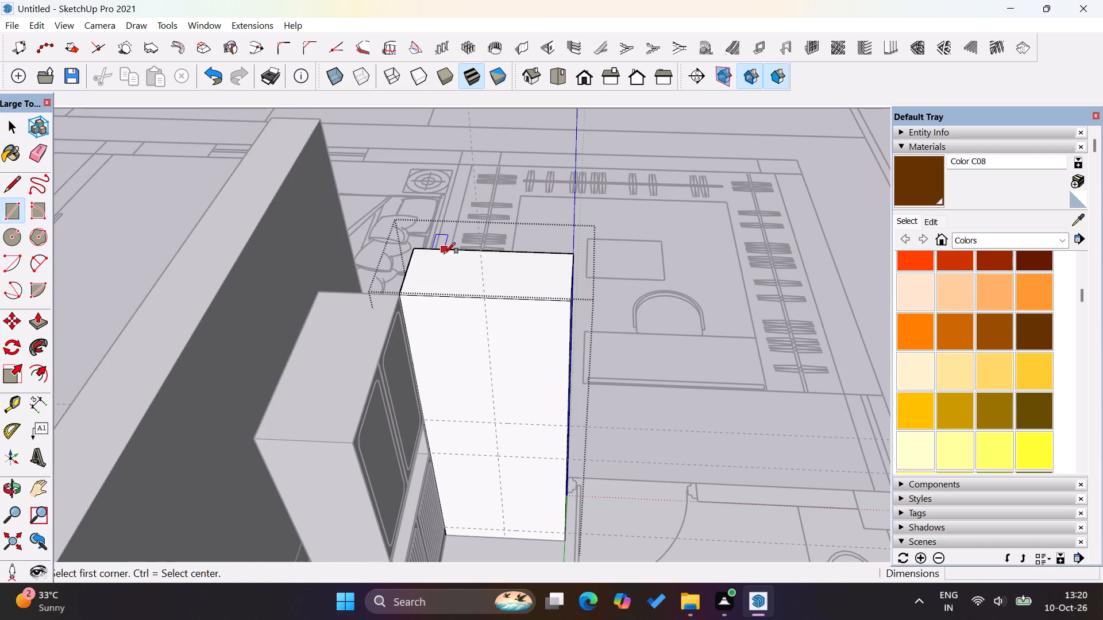
{"action": "scroll", "coordinate": [481, 316], "scroll_direction": "up", "scroll_amount": 3}
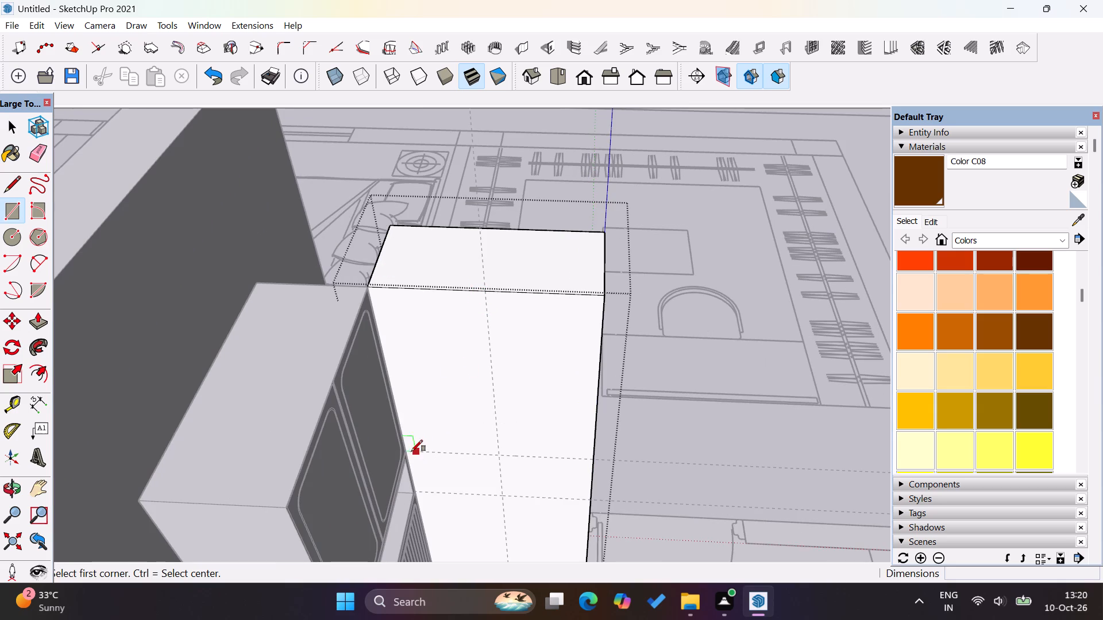
{"action": "left_click", "coordinate": [410, 451]}
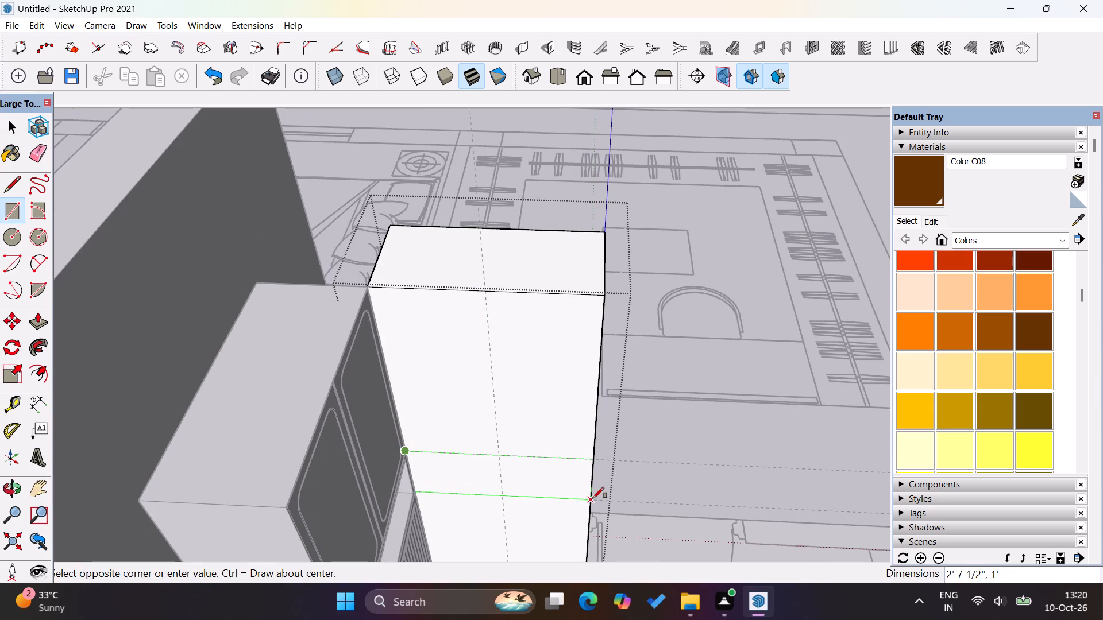
{"action": "left_click", "coordinate": [591, 499]}
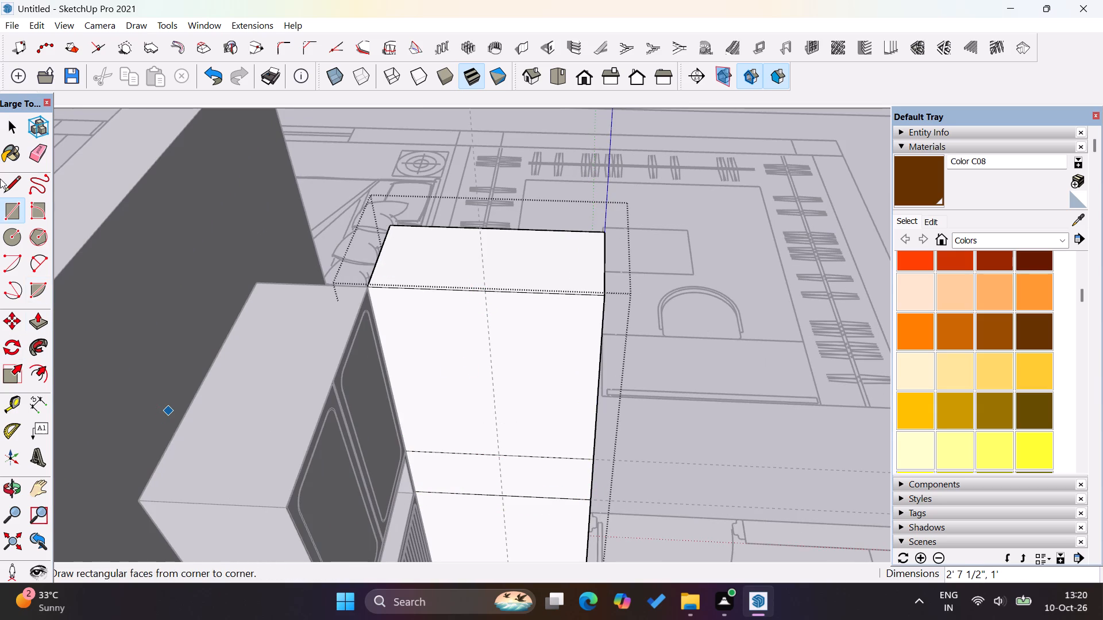
Draw vertical centre lines above and below the 1' band, from band to top edge and from band to the 4" guide.
{"action": "left_click", "coordinate": [13, 183]}
{"action": "left_click", "coordinate": [500, 455]}
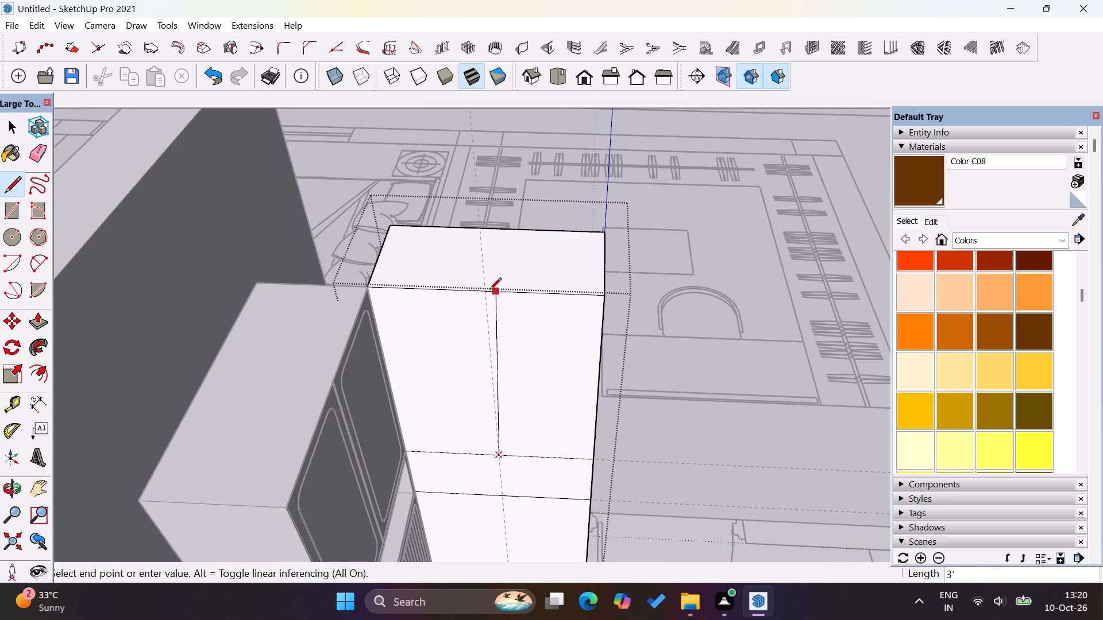
{"action": "left_click", "coordinate": [489, 290]}
{"action": "scroll", "coordinate": [489, 290], "scroll_direction": "down", "scroll_amount": 4}
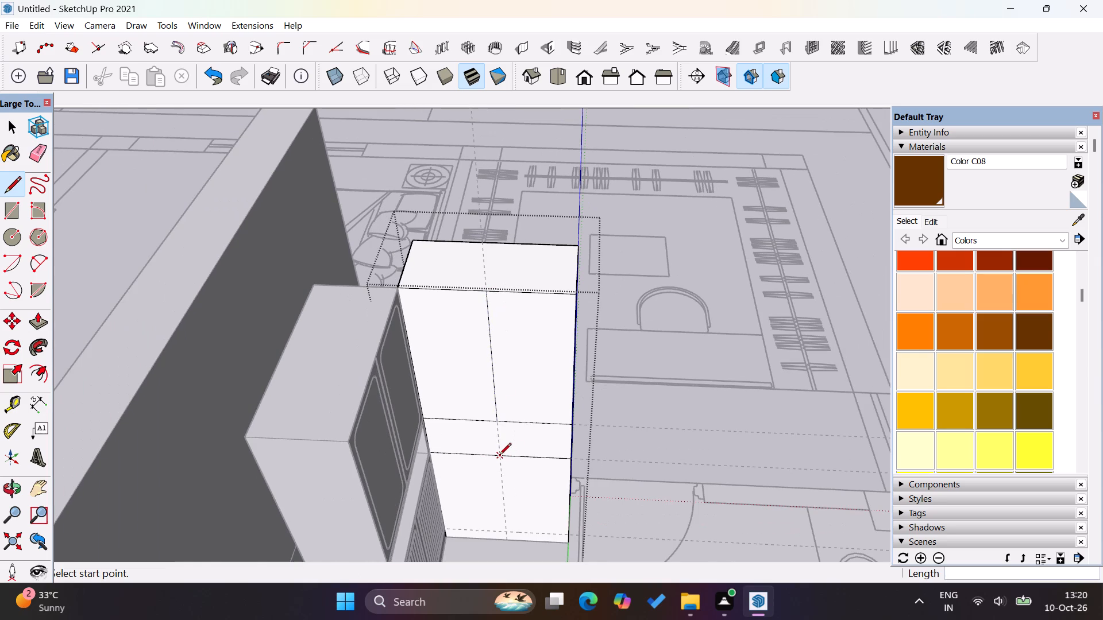
{"action": "left_click", "coordinate": [499, 456]}
{"action": "left_click", "coordinate": [506, 530]}
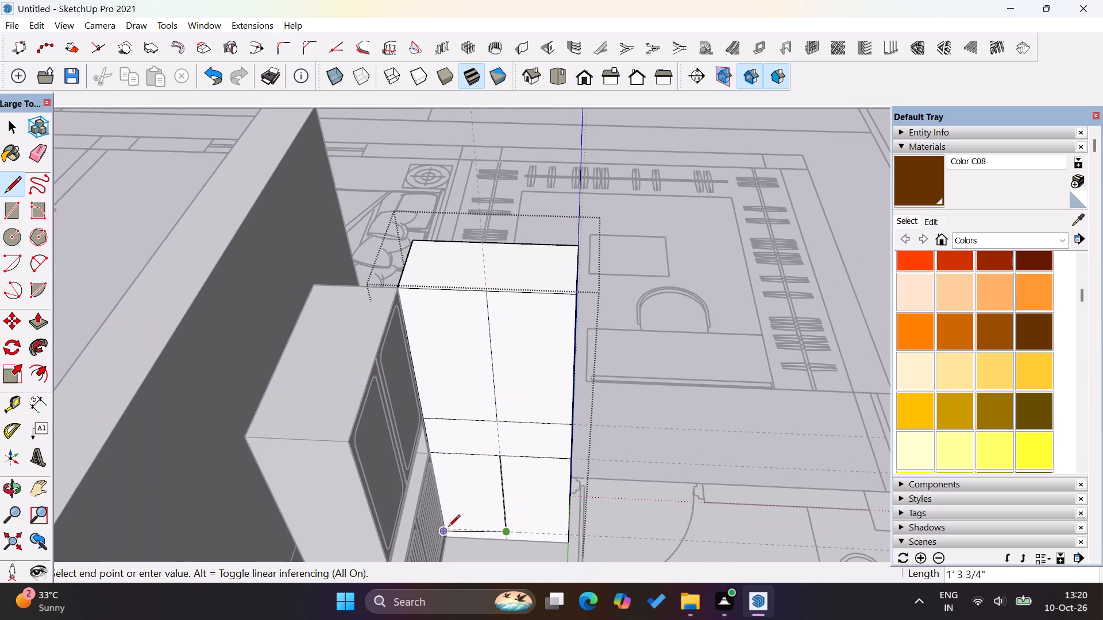
Draw a line across the block's front face along the 4" guide, from both side edges to the centre line.
{"action": "left_click", "coordinate": [448, 527]}
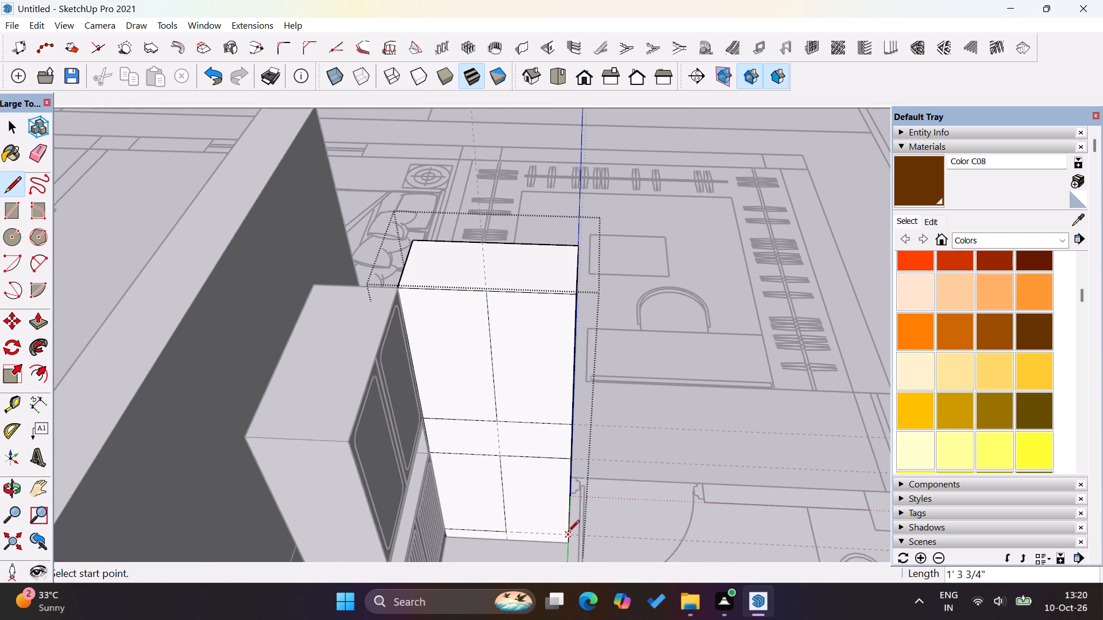
{"action": "left_click", "coordinate": [568, 533]}
{"action": "left_click", "coordinate": [507, 533]}
Push the 4" base strip of the block inward 2" and leave the group.
{"action": "left_click", "coordinate": [13, 126]}
{"action": "scroll", "coordinate": [504, 522], "scroll_direction": "up", "scroll_amount": 7}
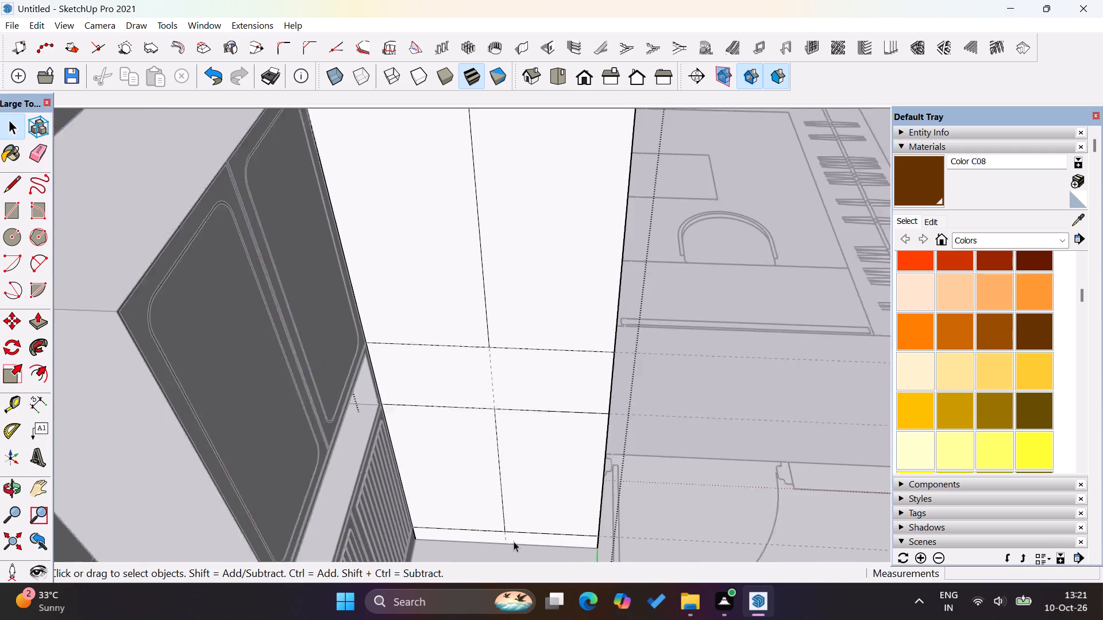
{"action": "scroll", "coordinate": [346, 204], "scroll_direction": "down", "scroll_amount": 19}
{"action": "scroll", "coordinate": [405, 335], "scroll_direction": "up", "scroll_amount": 10}
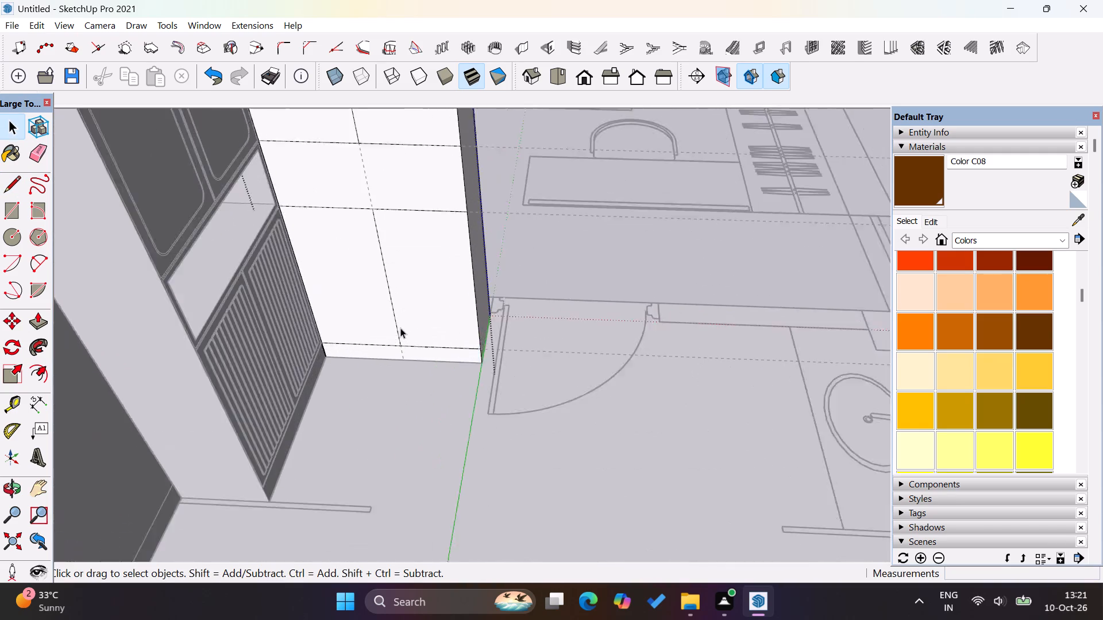
{"action": "scroll", "coordinate": [400, 328], "scroll_direction": "up", "scroll_amount": 5}
{"action": "left_click", "coordinate": [32, 325]}
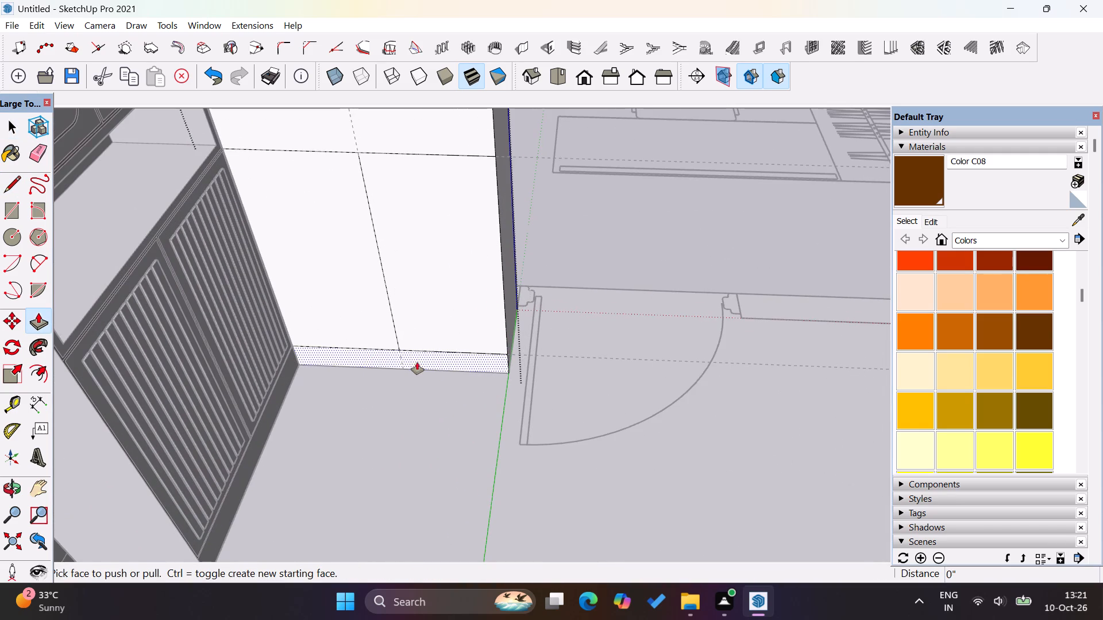
{"action": "left_click", "coordinate": [416, 362]}
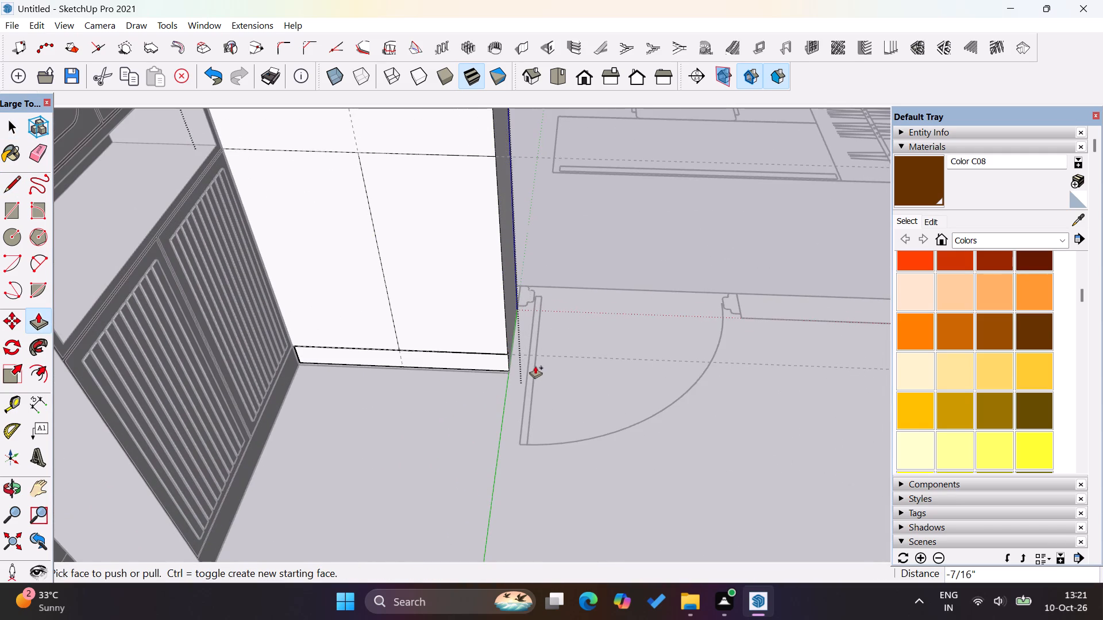
{"action": "key", "text": "ctrl+z"}
{"action": "scroll", "coordinate": [496, 356], "scroll_direction": "up", "scroll_amount": 10}
{"action": "left_click", "coordinate": [497, 374]}
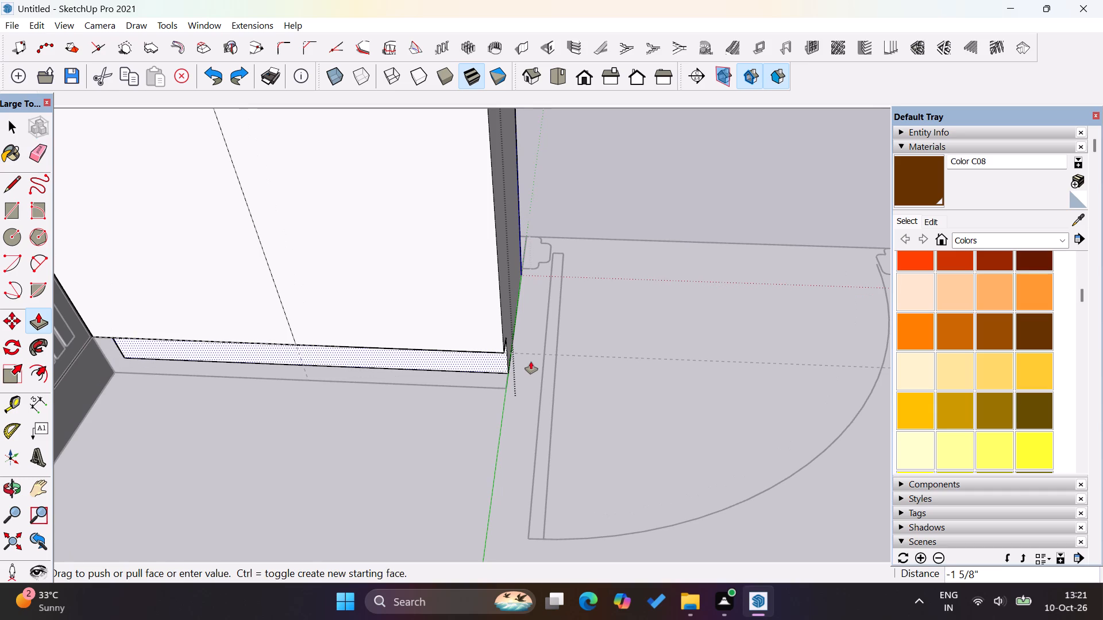
{"action": "key", "text": "2"}
{"action": "key", "text": "Return"}
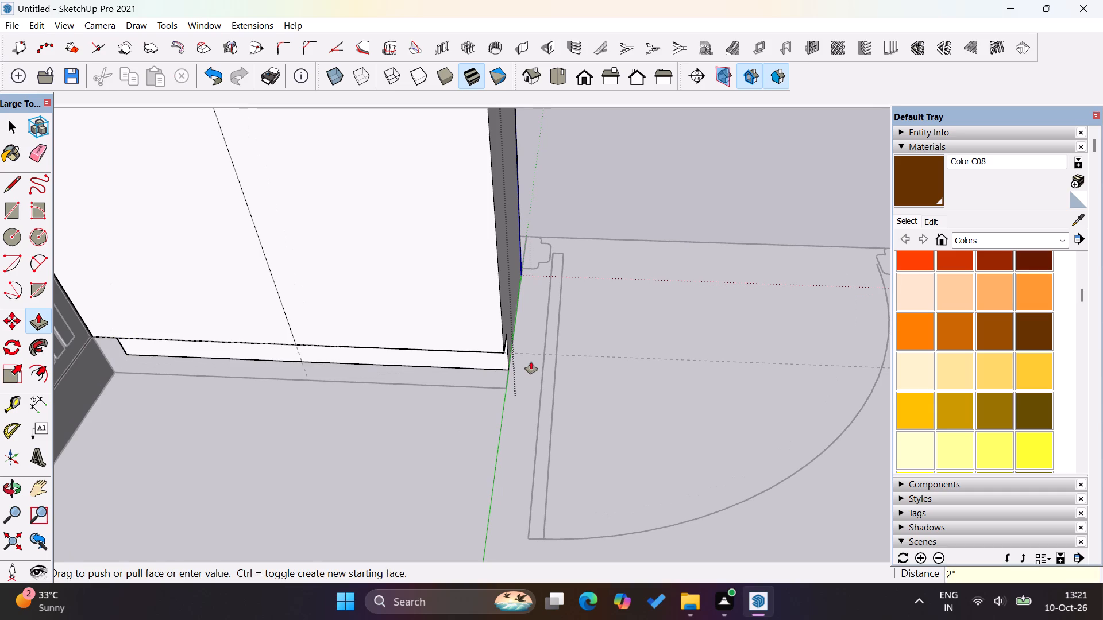
{"action": "scroll", "coordinate": [554, 385], "scroll_direction": "down", "scroll_amount": 17}
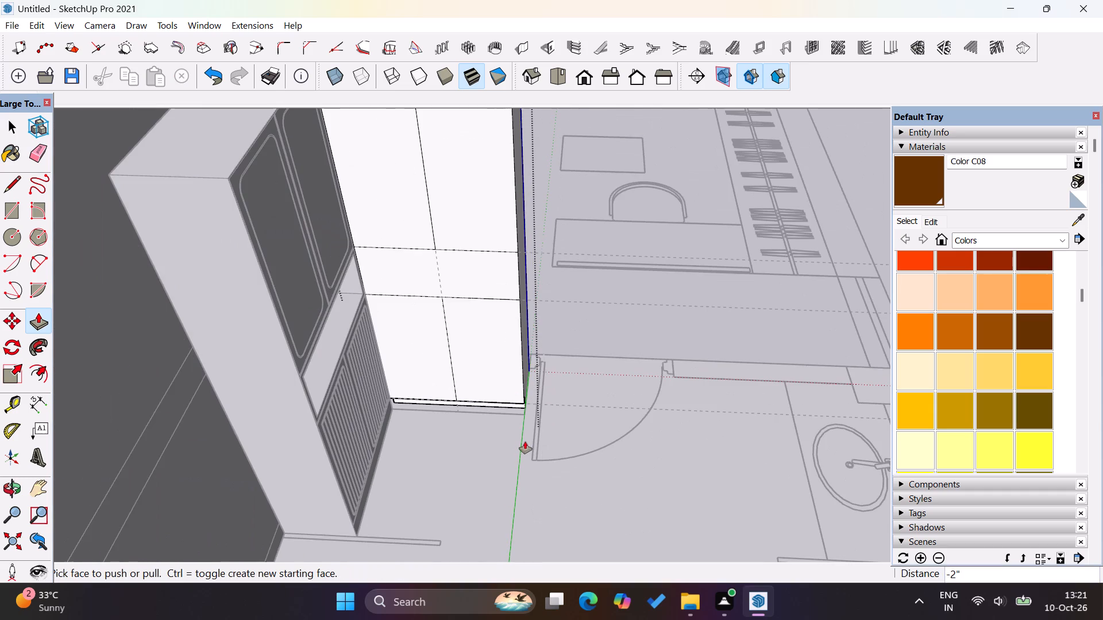
{"action": "scroll", "coordinate": [525, 441], "scroll_direction": "down", "scroll_amount": 5}
{"action": "left_click", "coordinate": [12, 127]}
{"action": "left_click", "coordinate": [209, 265]}
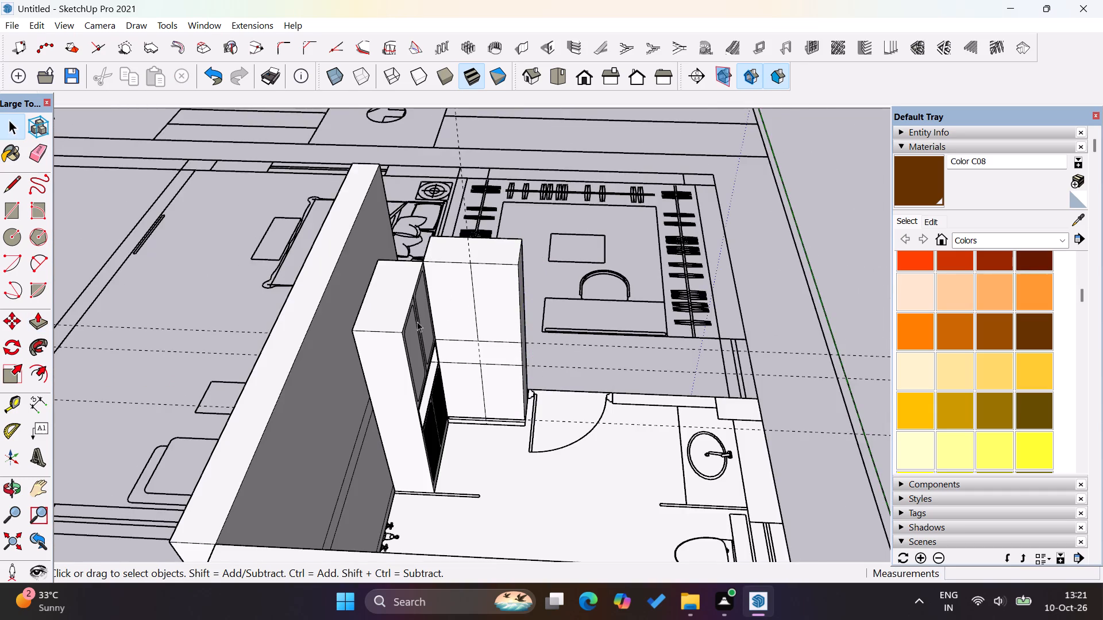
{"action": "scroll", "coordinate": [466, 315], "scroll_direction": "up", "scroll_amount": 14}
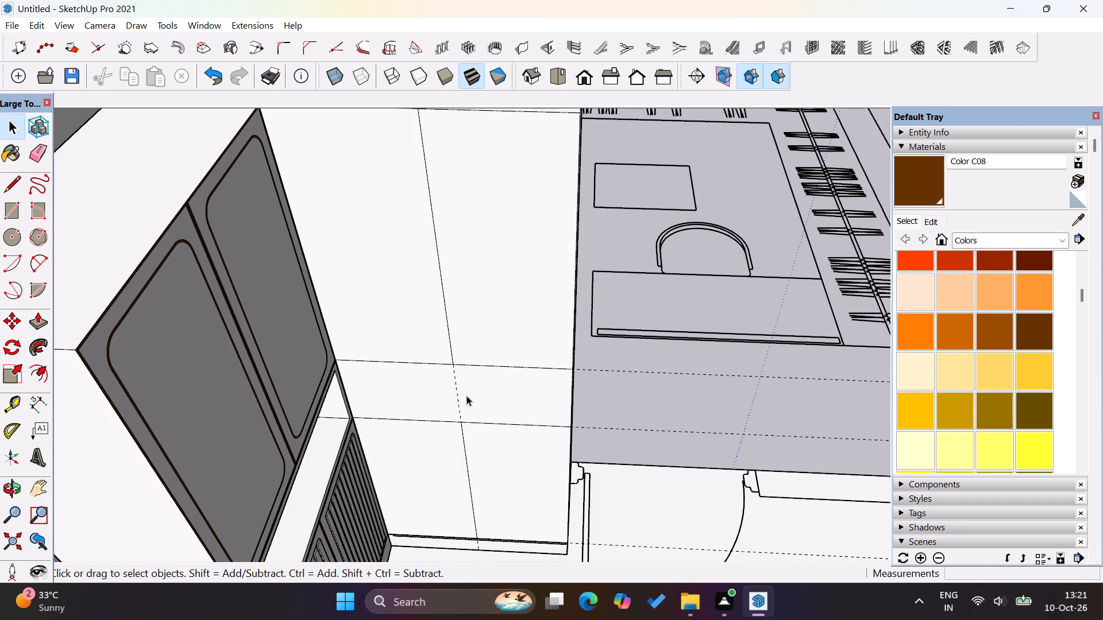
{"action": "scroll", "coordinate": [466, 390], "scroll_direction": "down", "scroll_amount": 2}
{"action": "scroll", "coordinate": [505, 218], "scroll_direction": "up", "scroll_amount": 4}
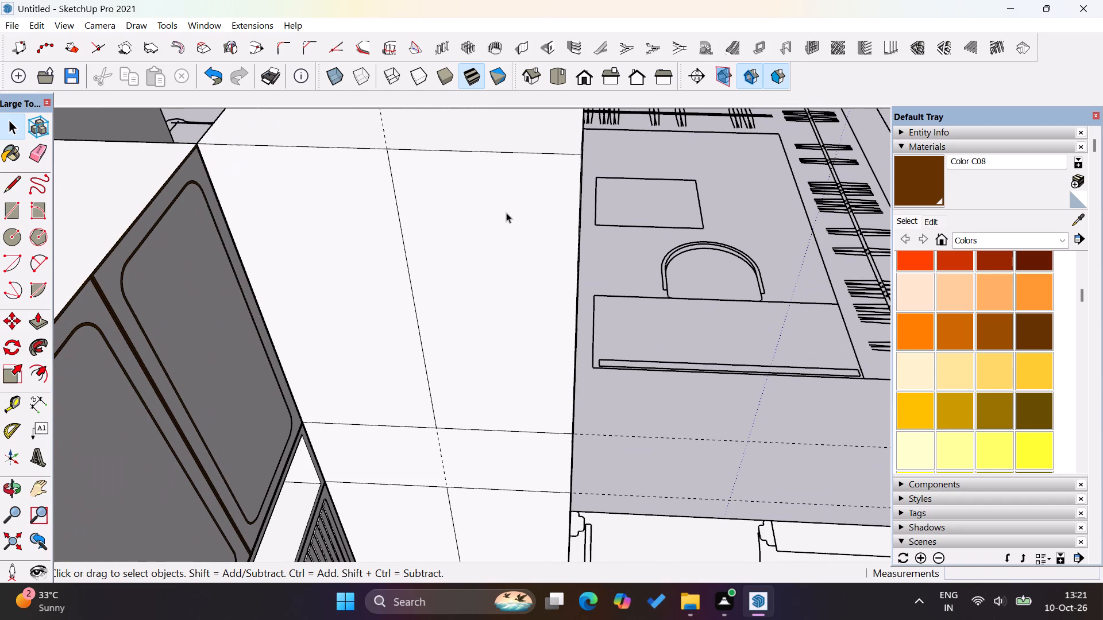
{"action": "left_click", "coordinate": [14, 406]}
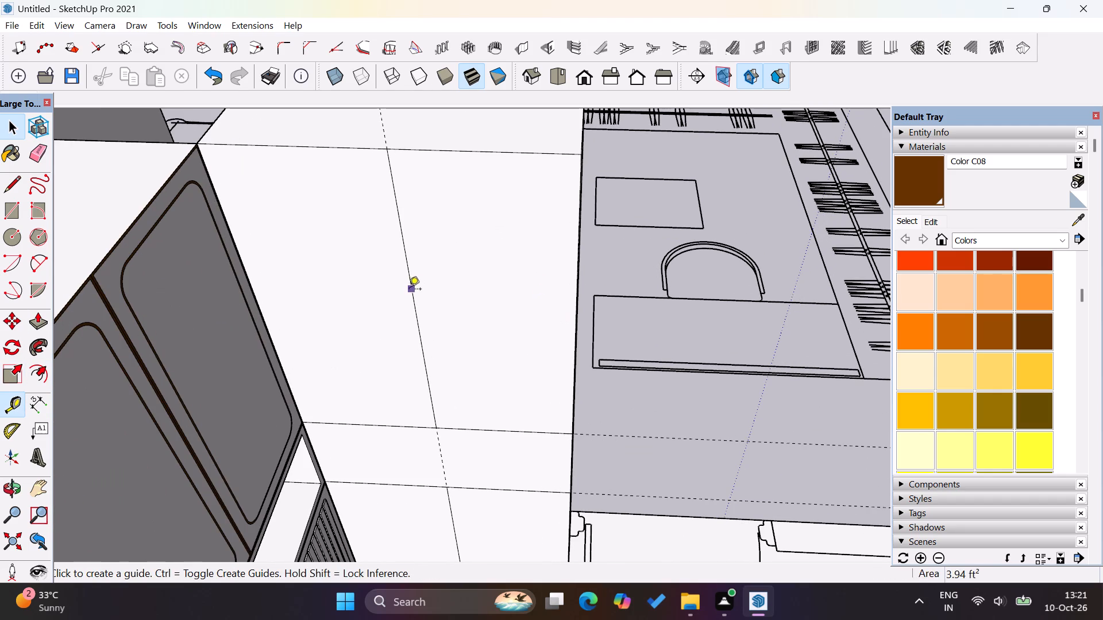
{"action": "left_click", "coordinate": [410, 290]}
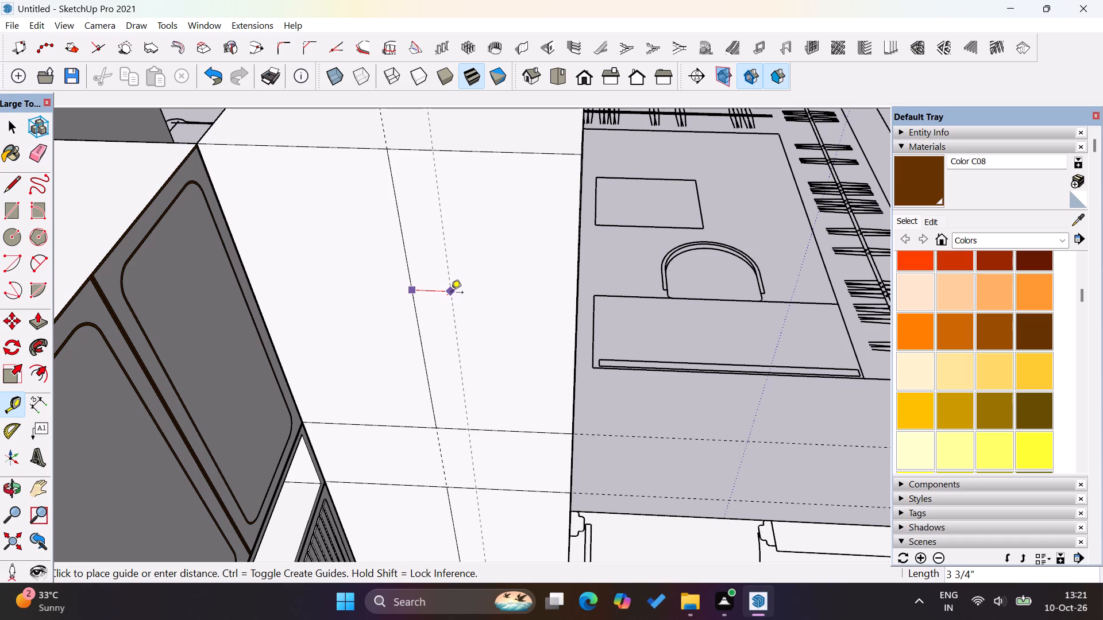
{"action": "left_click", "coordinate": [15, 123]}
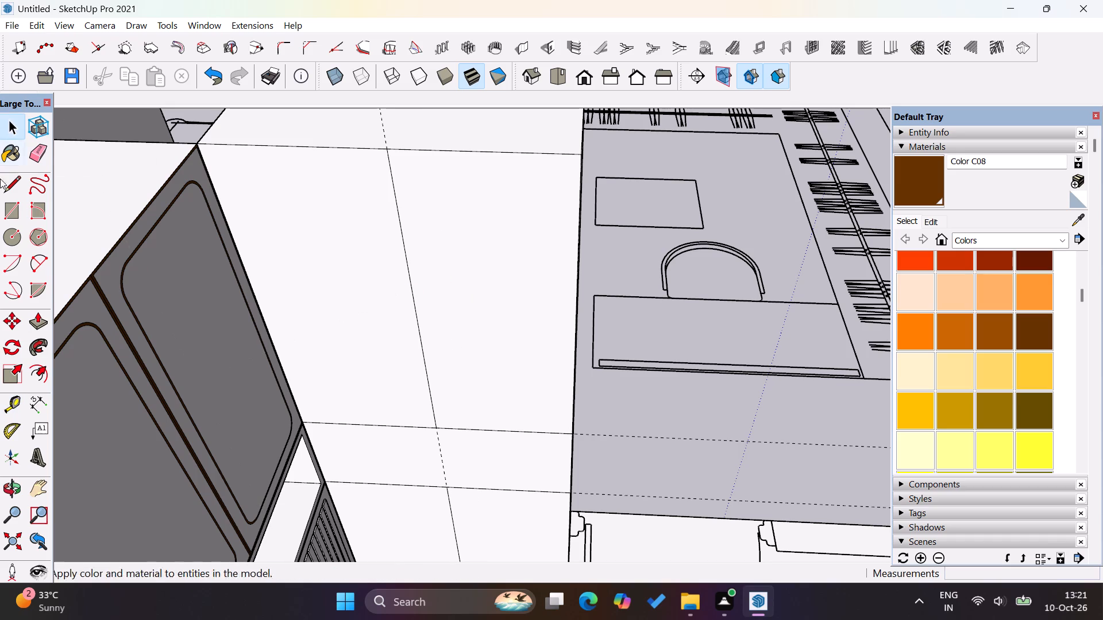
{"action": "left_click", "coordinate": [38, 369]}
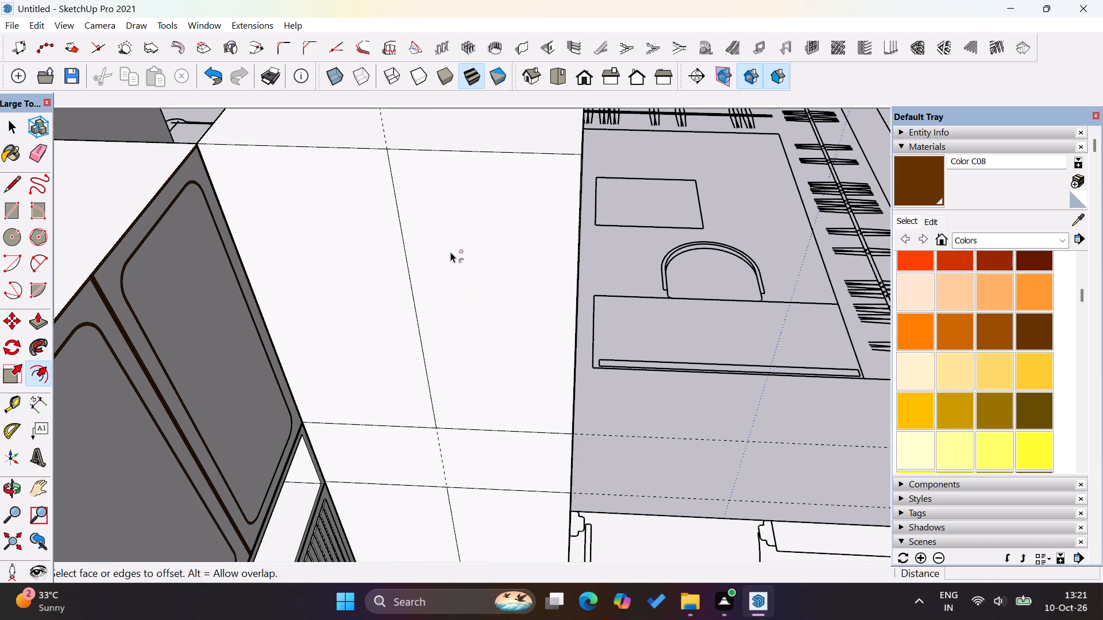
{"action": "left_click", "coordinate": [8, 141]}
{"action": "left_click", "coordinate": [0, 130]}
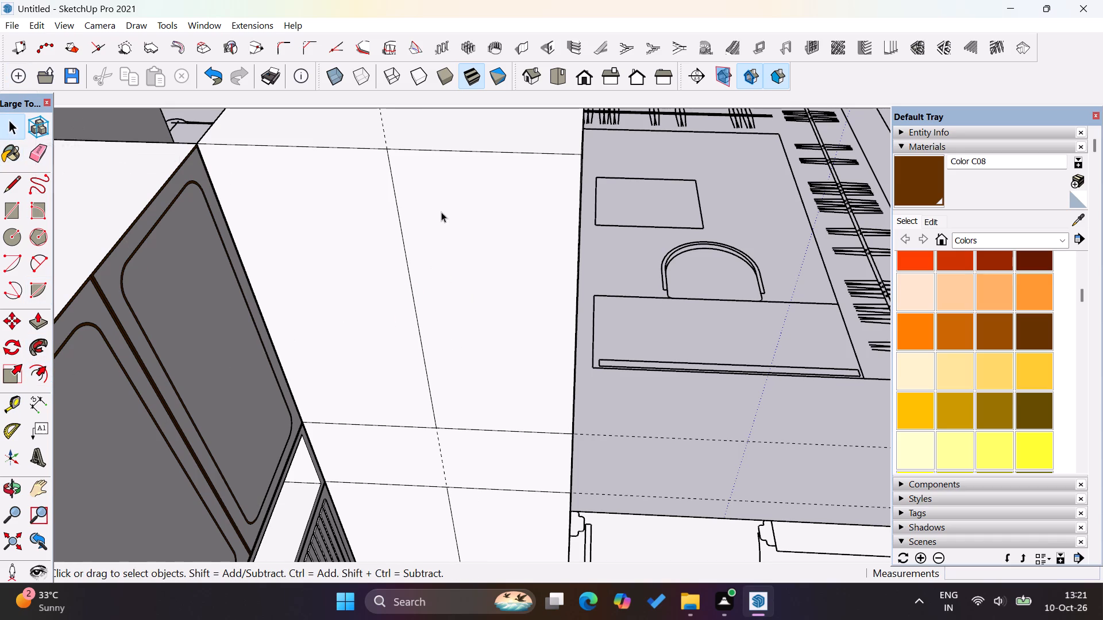
Open the tall block's group and offset the outlines of its two upper door sections inward 2".
{"action": "double_click", "coordinate": [433, 210]}
{"action": "left_click", "coordinate": [41, 373]}
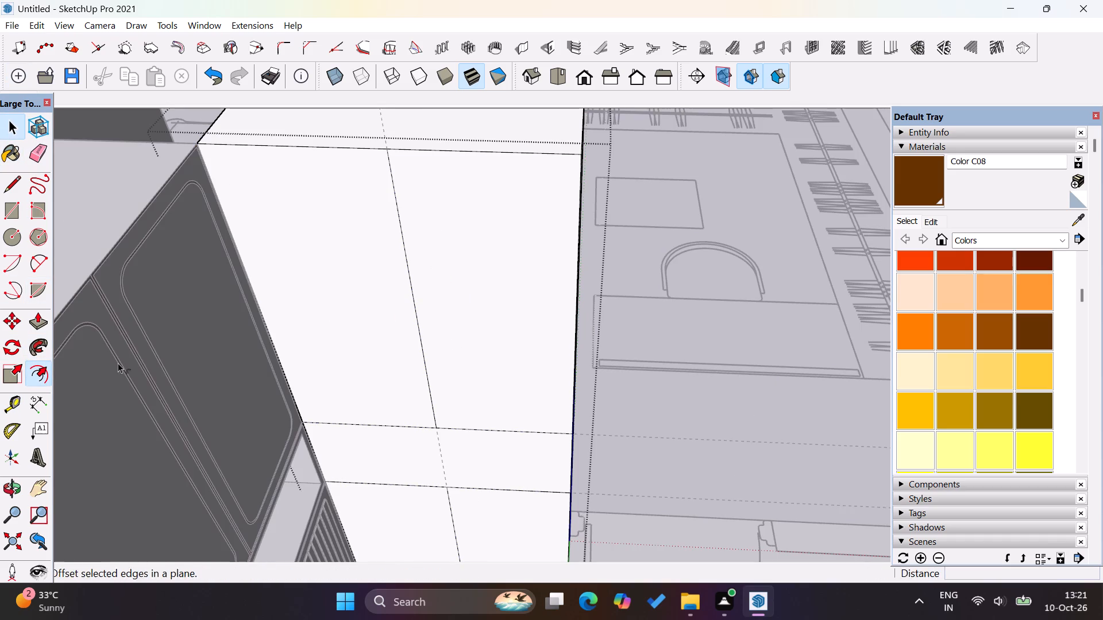
{"action": "left_click", "coordinate": [521, 215]}
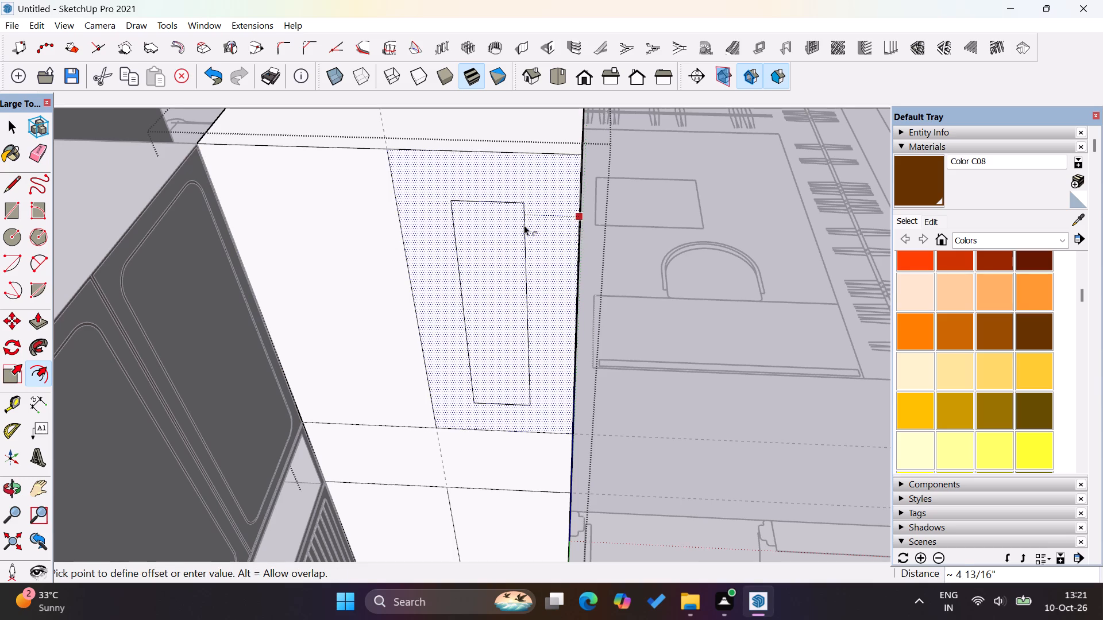
{"action": "key", "text": "2"}
{"action": "key", "text": "Return"}
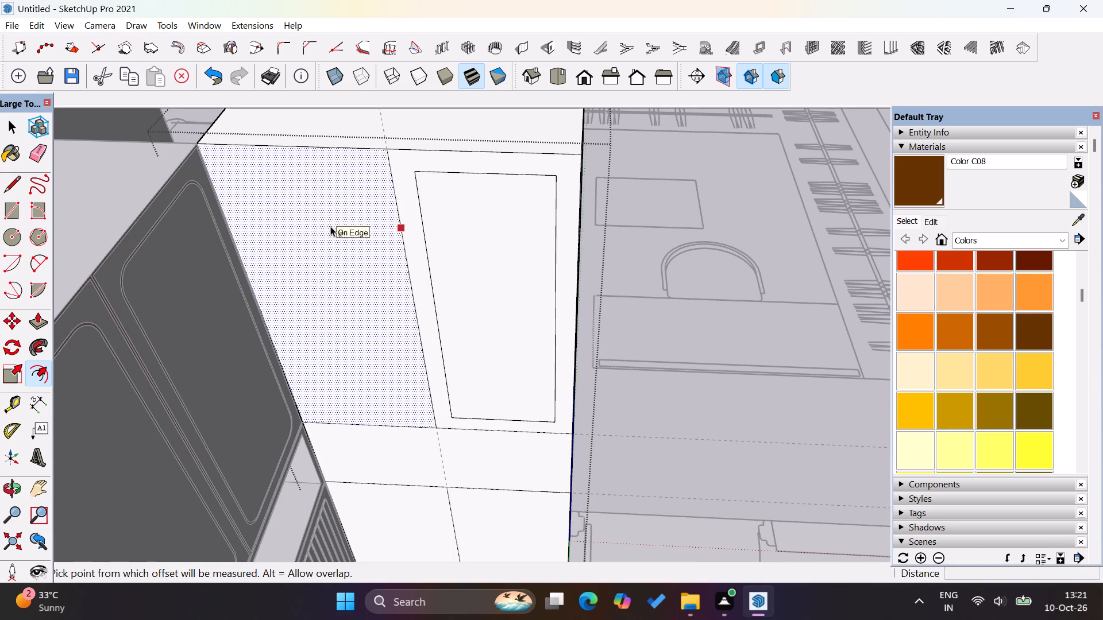
{"action": "left_click", "coordinate": [330, 226]}
{"action": "key", "text": "Return"}
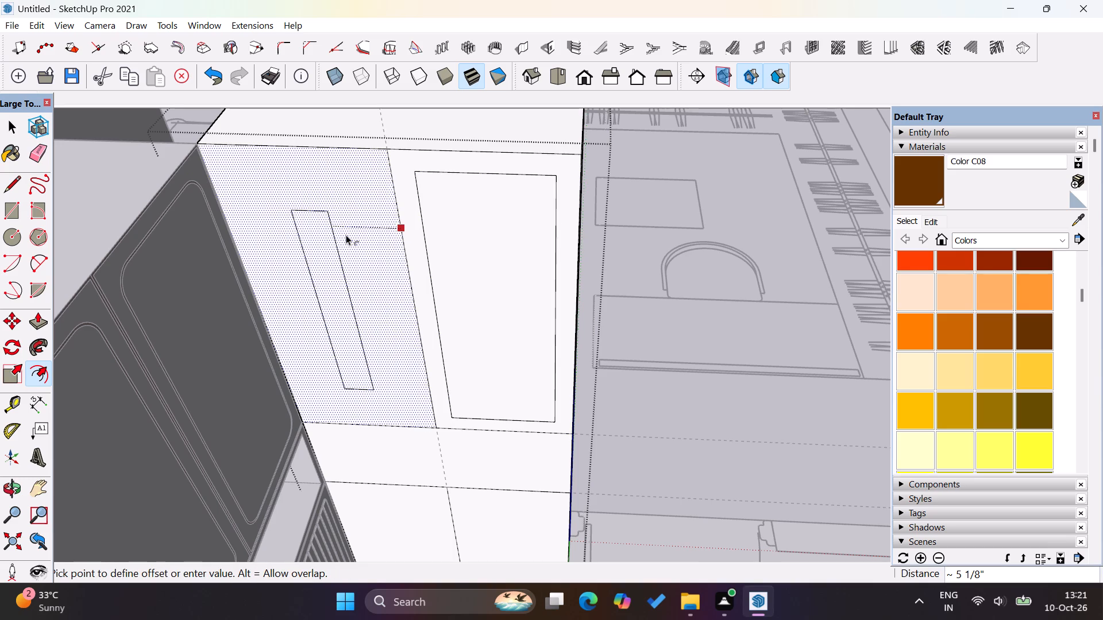
{"action": "key", "text": "ctrl+z"}
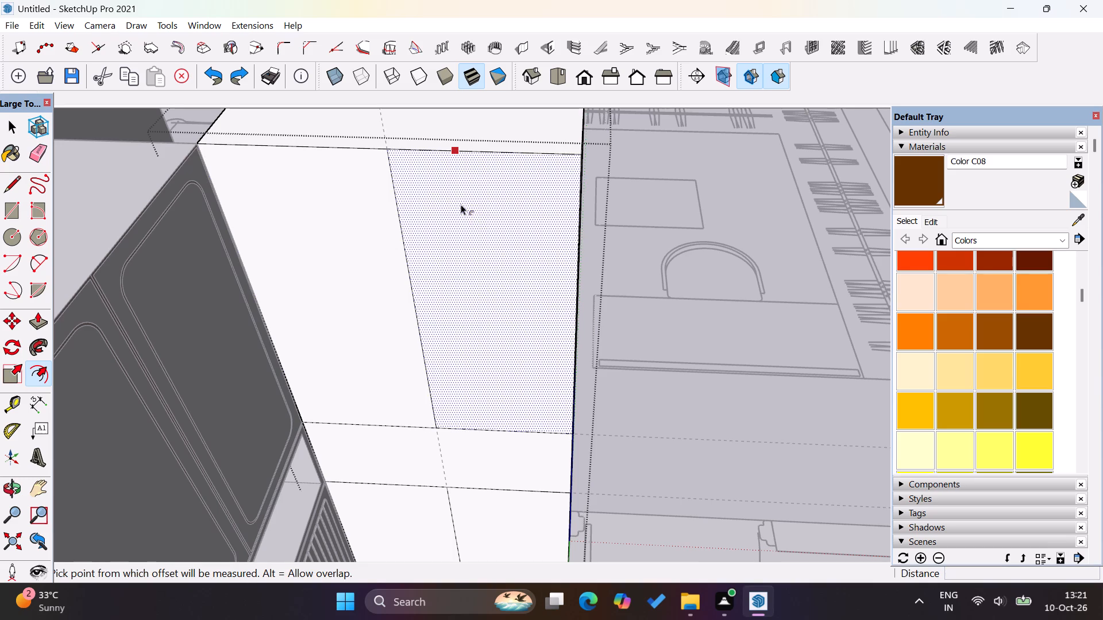
{"action": "left_click", "coordinate": [461, 204]}
{"action": "key", "text": "2"}
{"action": "key", "text": "Return"}
{"action": "double_click", "coordinate": [375, 208]}
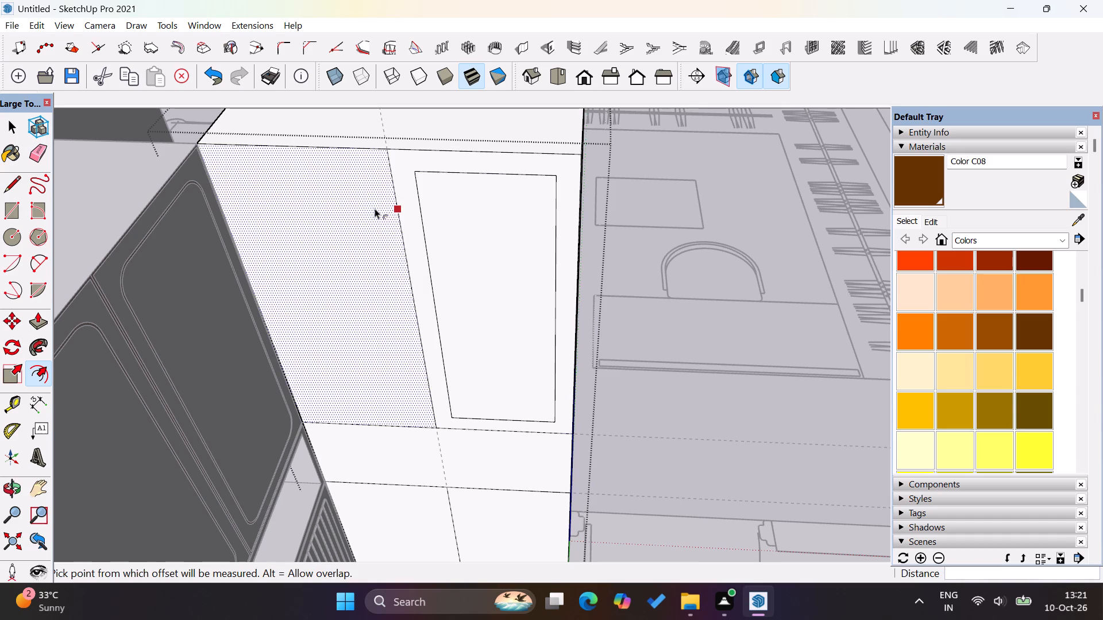
Offset the outlines of the block's two lower door sections inward 2" and leave the group.
{"action": "scroll", "coordinate": [375, 181], "scroll_direction": "down", "scroll_amount": 8}
{"action": "scroll", "coordinate": [453, 414], "scroll_direction": "up", "scroll_amount": 3}
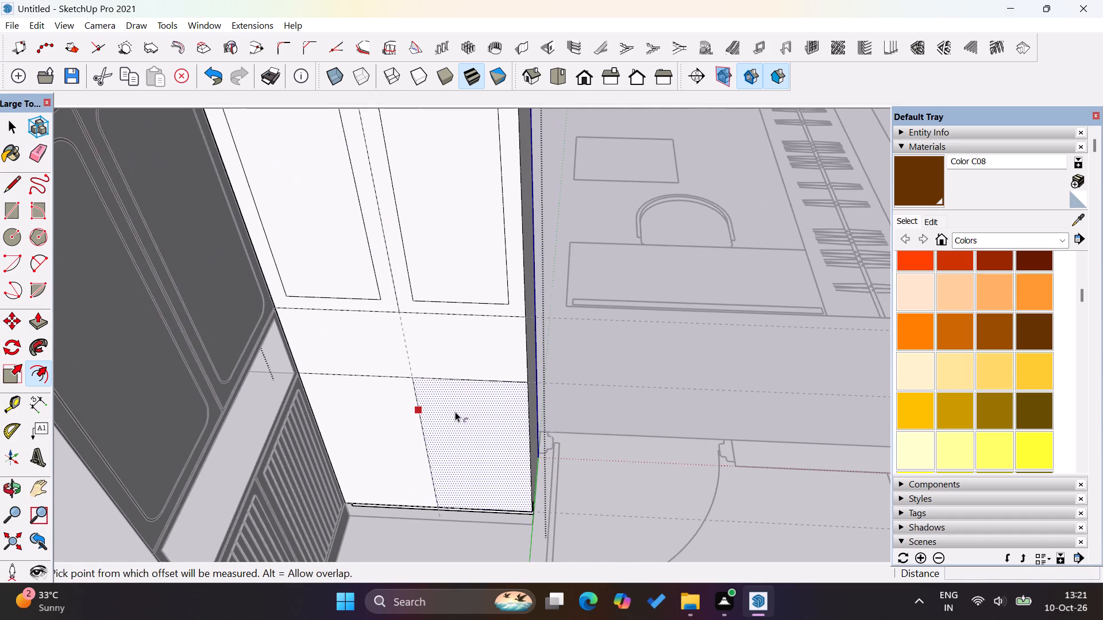
{"action": "middle_click_drag", "start_coordinate": [553, 437], "coordinate": [420, 355]}
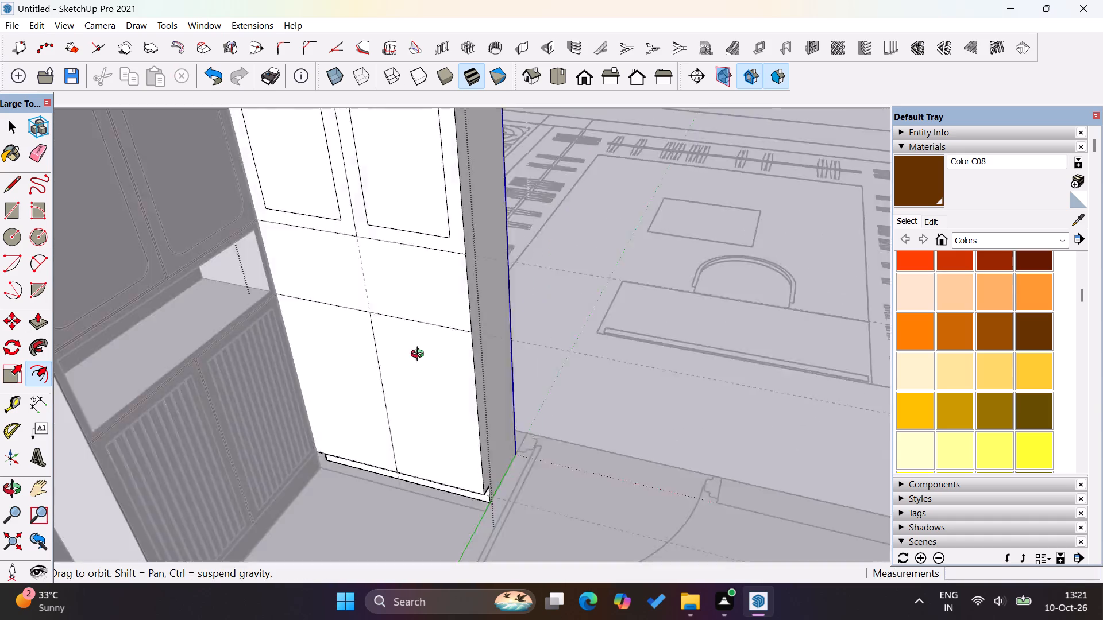
{"action": "middle_click_drag", "start_coordinate": [420, 355], "coordinate": [410, 291]}
{"action": "double_click", "coordinate": [407, 293]}
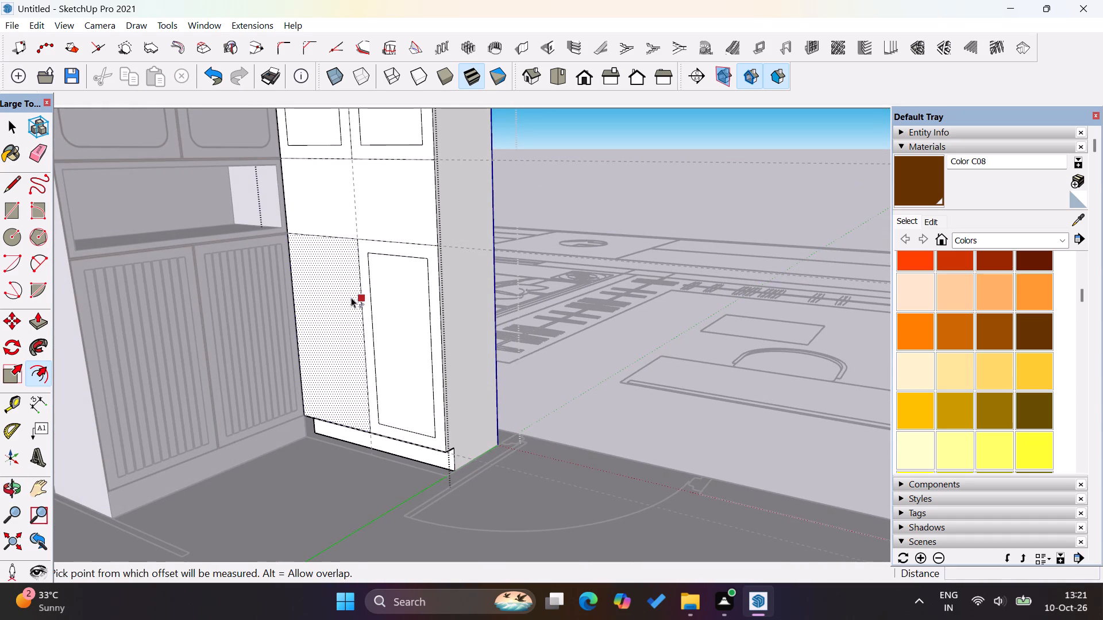
{"action": "double_click", "coordinate": [346, 295]}
{"action": "left_click", "coordinate": [12, 122]}
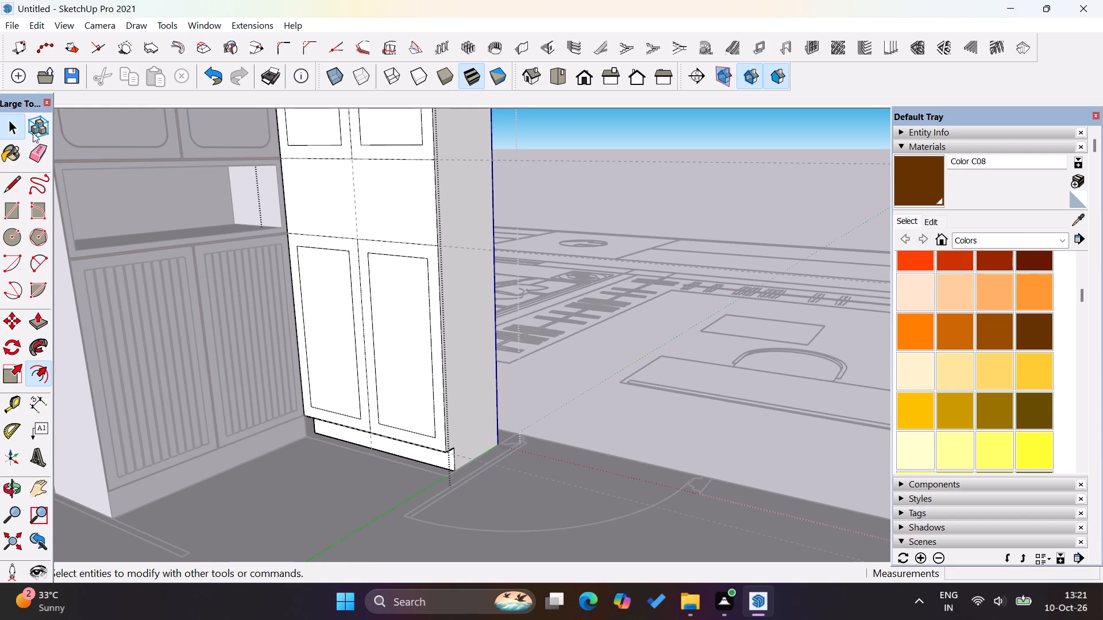
{"action": "left_click", "coordinate": [580, 369]}
Hide the large wall group that blocks the view of the cabinets.
{"action": "scroll", "coordinate": [728, 451], "scroll_direction": "down", "scroll_amount": 9}
{"action": "middle_click_drag", "start_coordinate": [642, 395], "coordinate": [610, 541]}
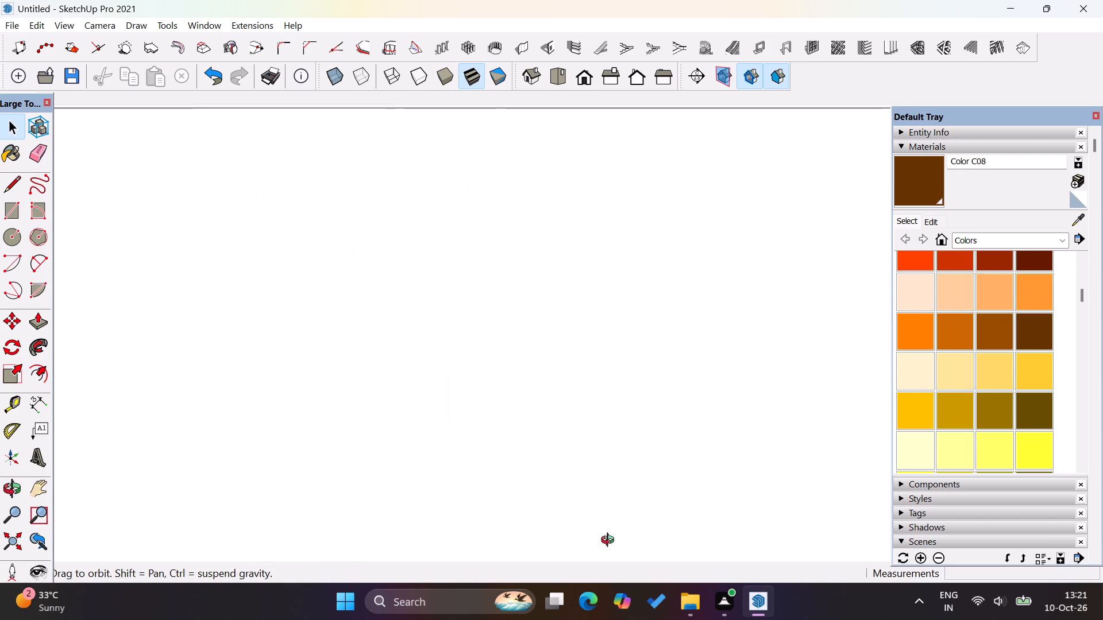
{"action": "middle_click_drag", "start_coordinate": [610, 541], "coordinate": [606, 567]}
{"action": "scroll", "coordinate": [606, 567], "scroll_direction": "down", "scroll_amount": 20}
{"action": "scroll", "coordinate": [606, 567], "scroll_direction": "down", "scroll_amount": 16}
{"action": "left_click", "coordinate": [617, 284]}
{"action": "right_click", "coordinate": [616, 283]}
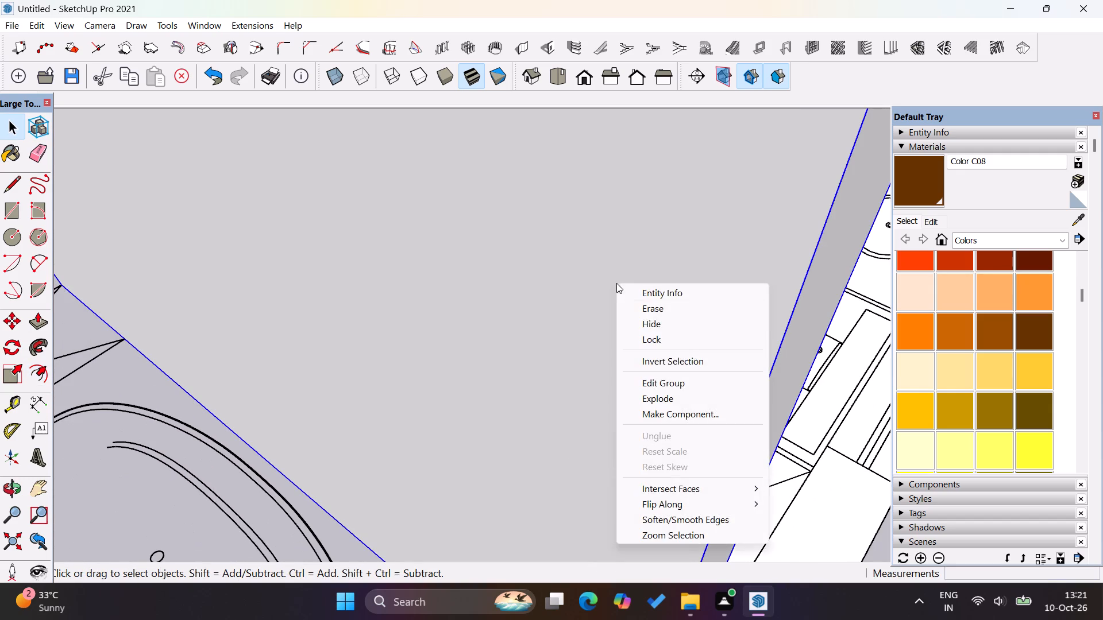
{"action": "left_click", "coordinate": [687, 323]}
Place vertical guides 2" inside both side edges of the right upper door's inner rectangle.
{"action": "scroll", "coordinate": [636, 359], "scroll_direction": "down", "scroll_amount": 20}
{"action": "scroll", "coordinate": [596, 168], "scroll_direction": "up", "scroll_amount": 2}
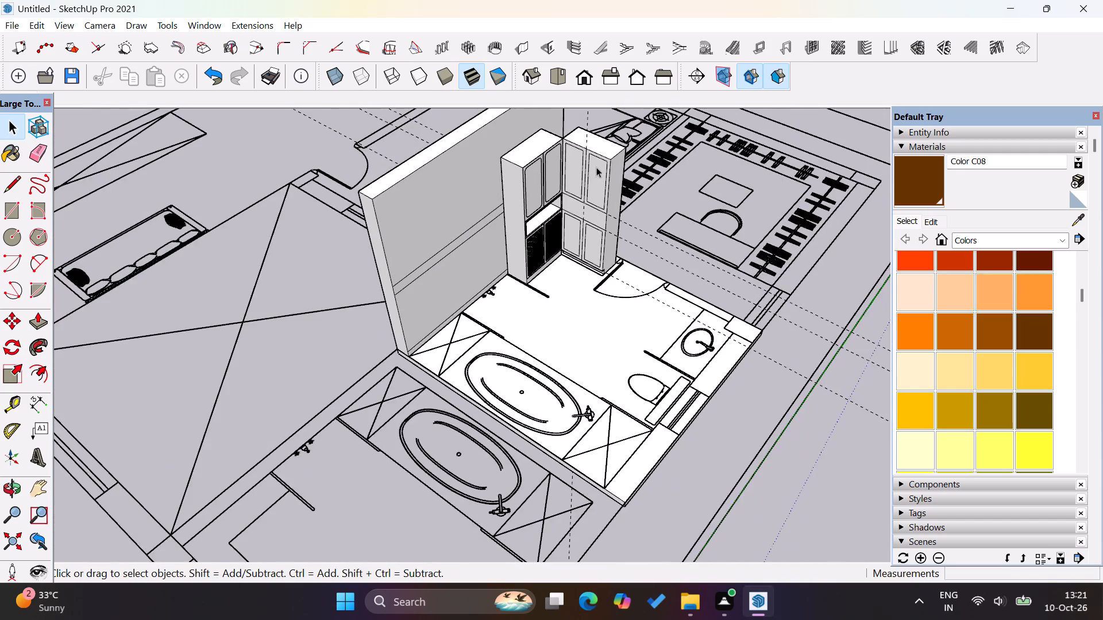
{"action": "scroll", "coordinate": [596, 167], "scroll_direction": "up", "scroll_amount": 18}
{"action": "middle_click_drag", "start_coordinate": [641, 263], "coordinate": [728, 294]}
{"action": "scroll", "coordinate": [646, 331], "scroll_direction": "down", "scroll_amount": 5}
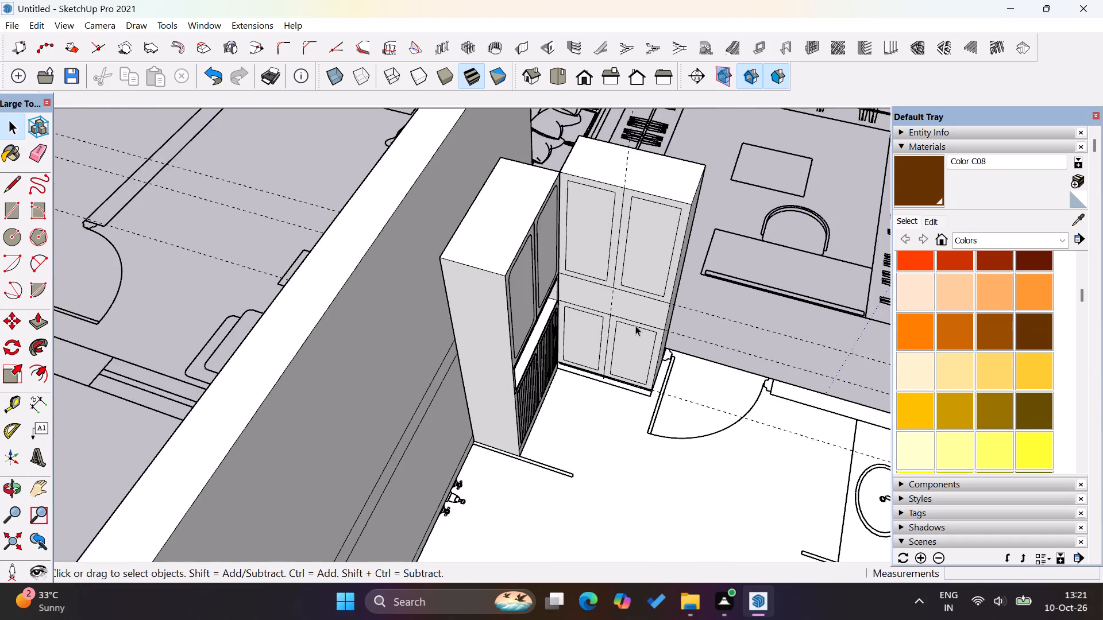
{"action": "middle_click_drag", "start_coordinate": [642, 344], "coordinate": [608, 218]}
{"action": "scroll", "coordinate": [608, 214], "scroll_direction": "up", "scroll_amount": 10}
{"action": "scroll", "coordinate": [549, 359], "scroll_direction": "down", "scroll_amount": 3}
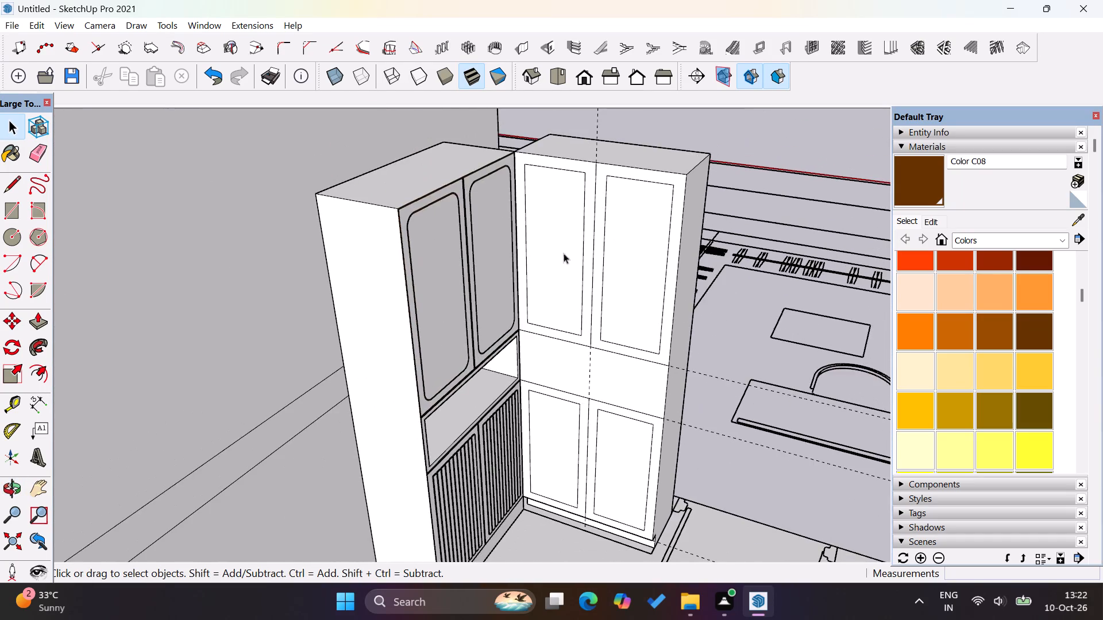
{"action": "scroll", "coordinate": [579, 201], "scroll_direction": "up", "scroll_amount": 12}
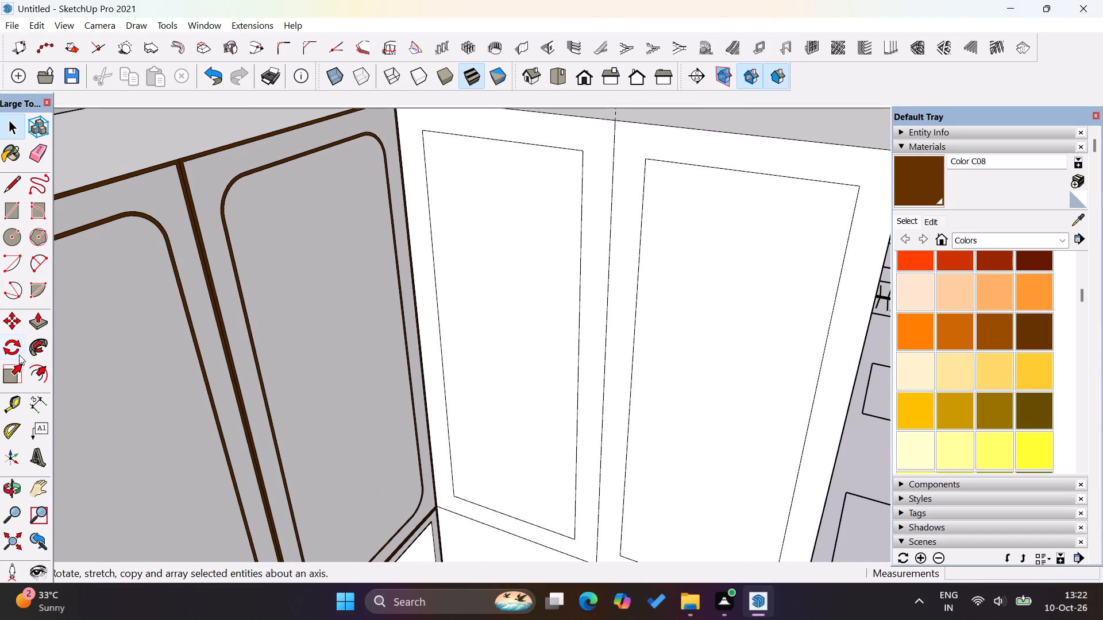
{"action": "scroll", "coordinate": [105, 383], "scroll_direction": "down", "scroll_amount": 9}
{"action": "left_click", "coordinate": [681, 146]}
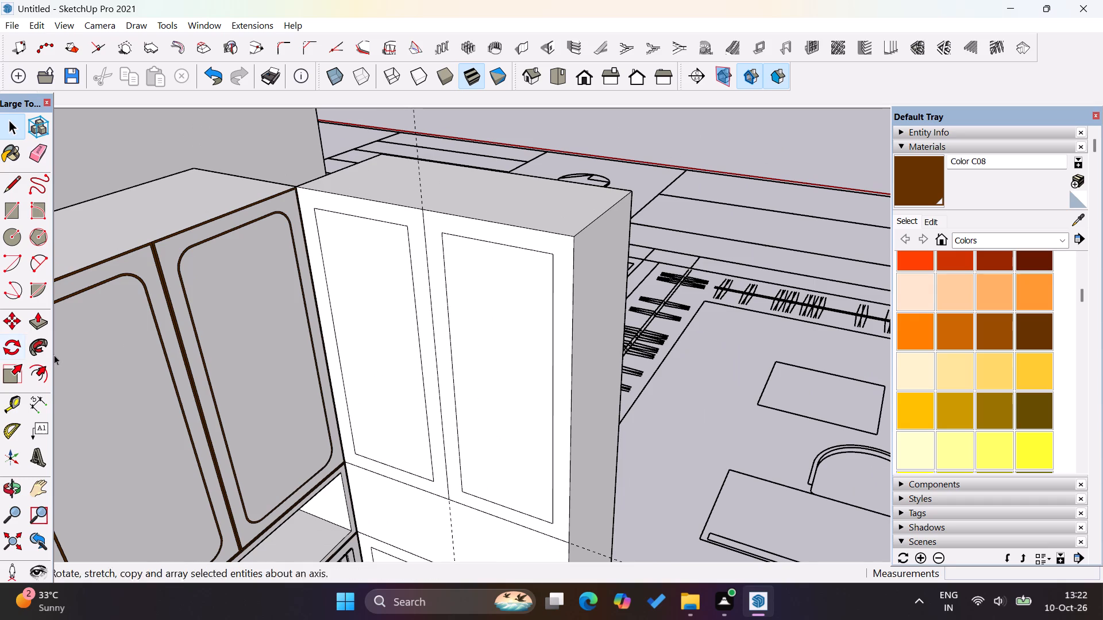
{"action": "left_click", "coordinate": [14, 401]}
{"action": "scroll", "coordinate": [445, 227], "scroll_direction": "up", "scroll_amount": 5}
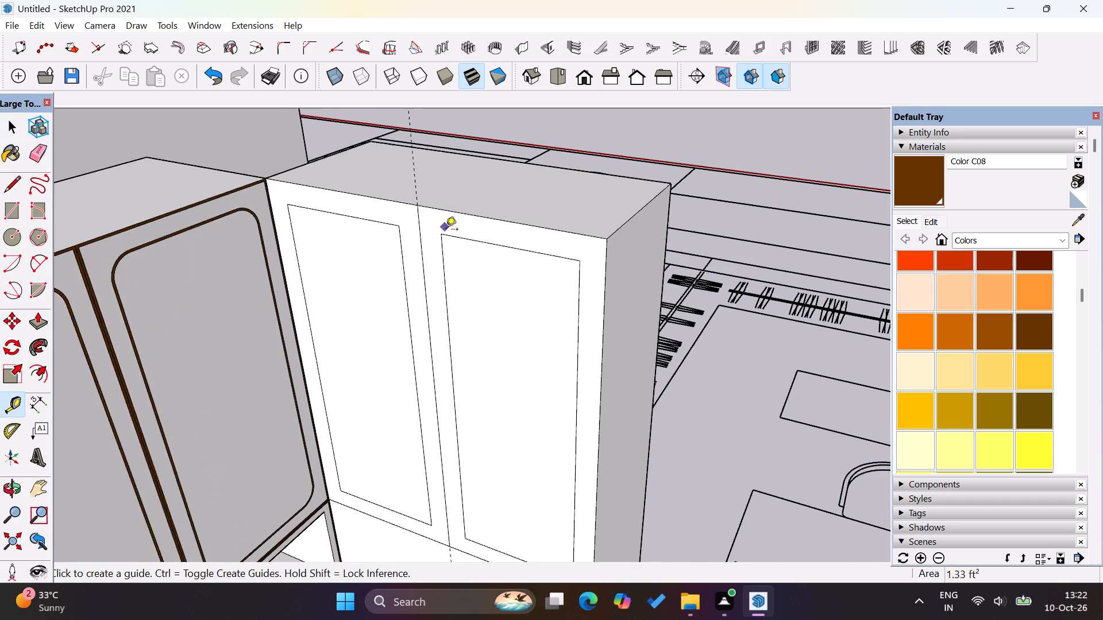
{"action": "scroll", "coordinate": [446, 230], "scroll_direction": "up", "scroll_amount": 2}
{"action": "left_click", "coordinate": [441, 264]}
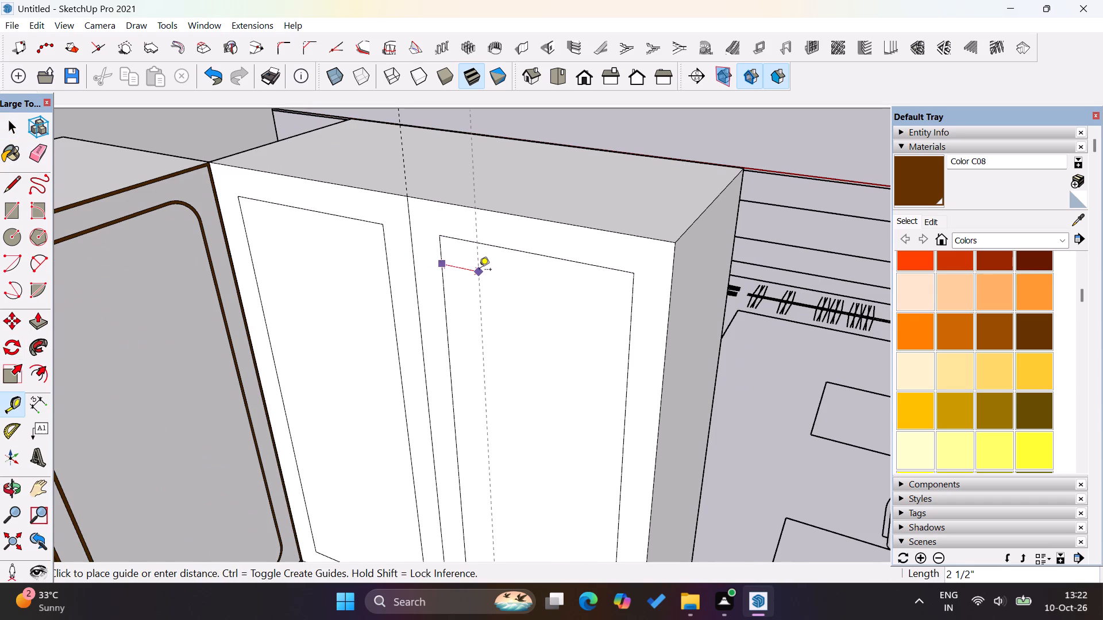
{"action": "key", "text": "2"}
{"action": "key", "text": "Return"}
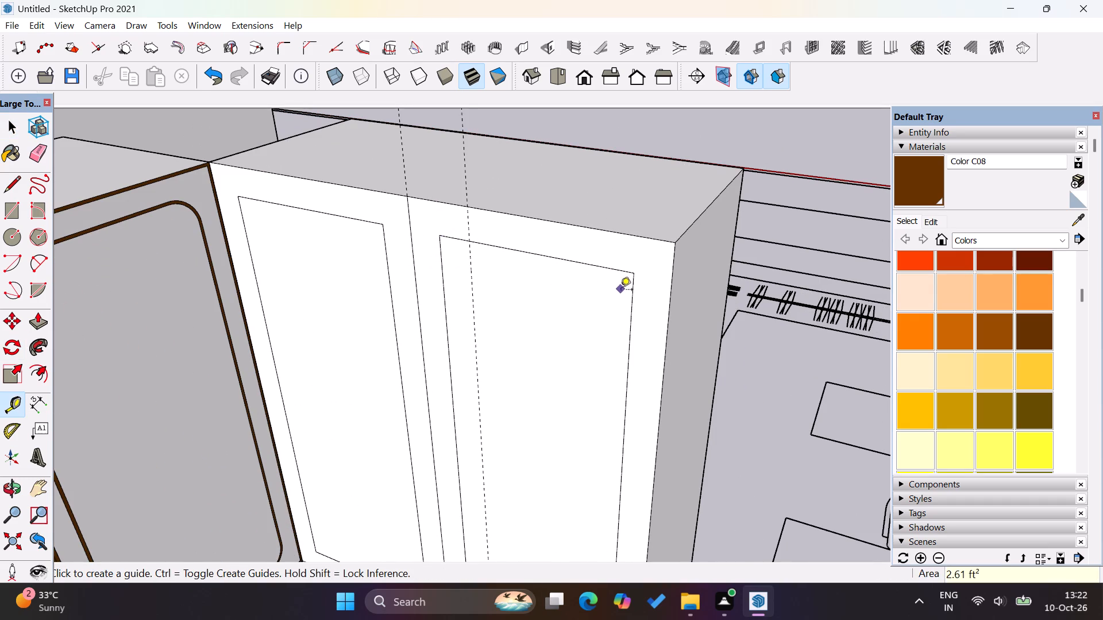
{"action": "left_click", "coordinate": [632, 298]}
{"action": "key", "text": "2"}
{"action": "key", "text": "Return"}
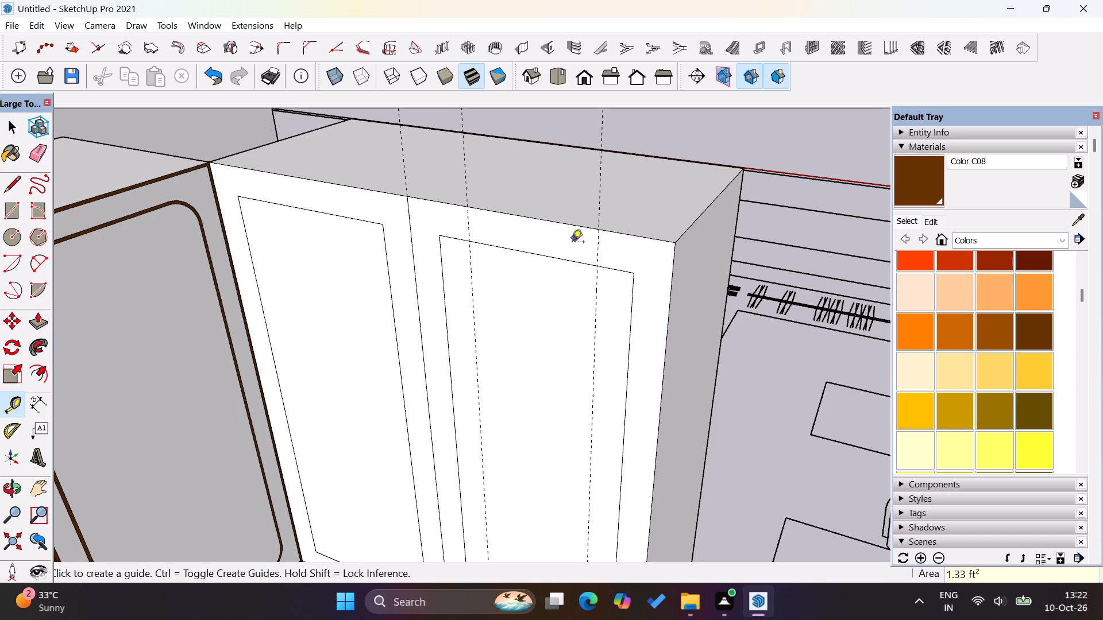
Place horizontal guides 2" inside the top and bottom edges of the right upper door's inner rectangle.
{"action": "left_click", "coordinate": [566, 266]}
{"action": "key", "text": "Escape"}
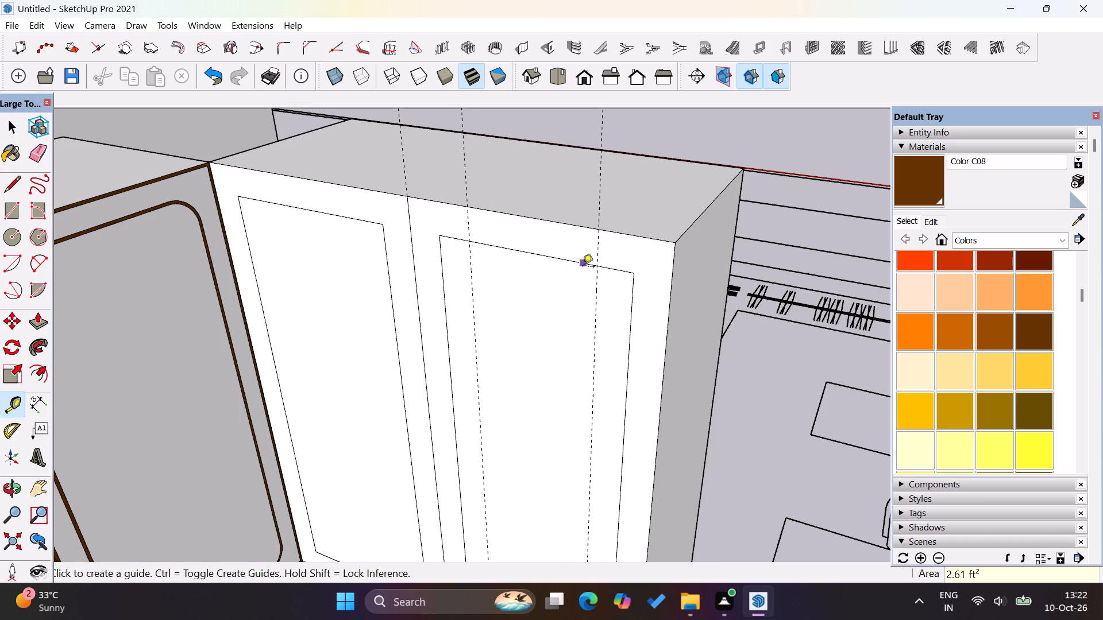
{"action": "left_click", "coordinate": [583, 268]}
{"action": "key", "text": "2"}
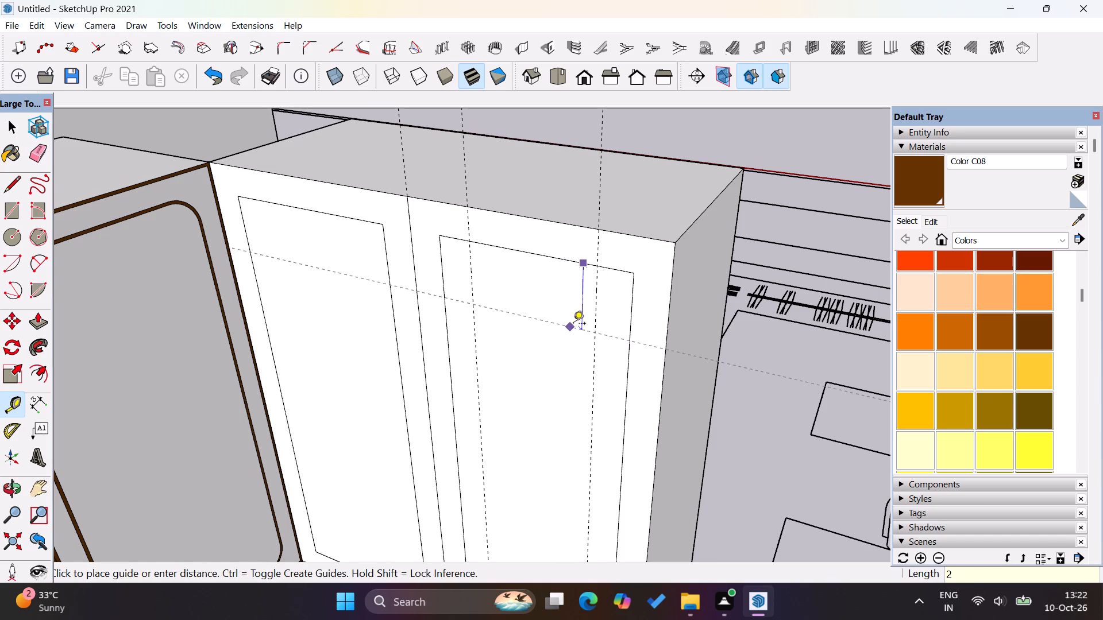
{"action": "key", "text": "Return"}
{"action": "scroll", "coordinate": [520, 230], "scroll_direction": "down", "scroll_amount": 4}
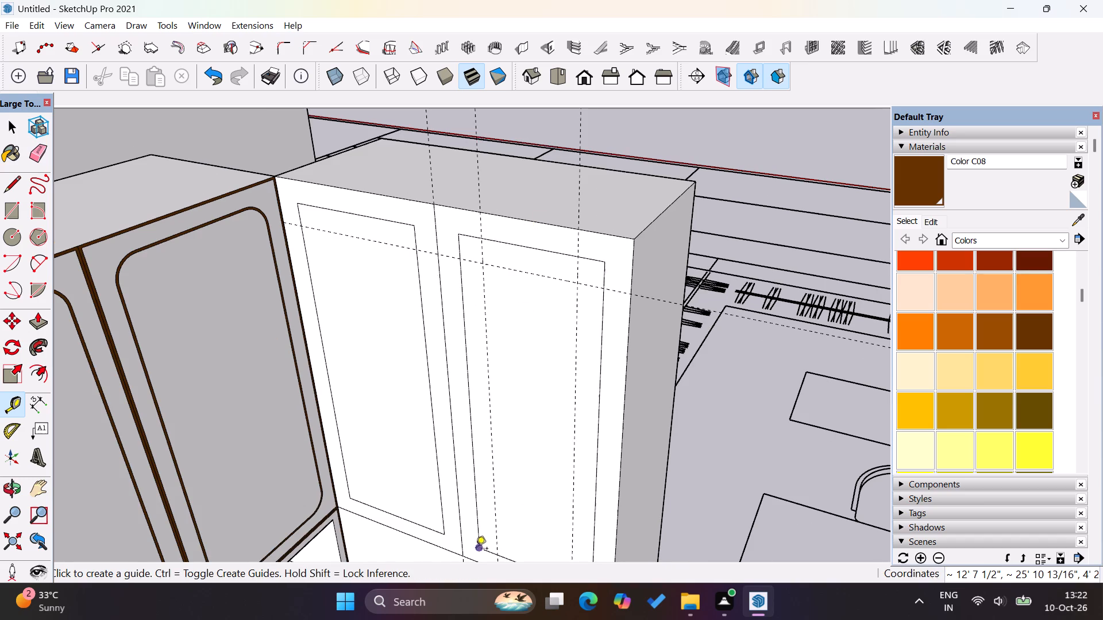
{"action": "left_click", "coordinate": [508, 557]}
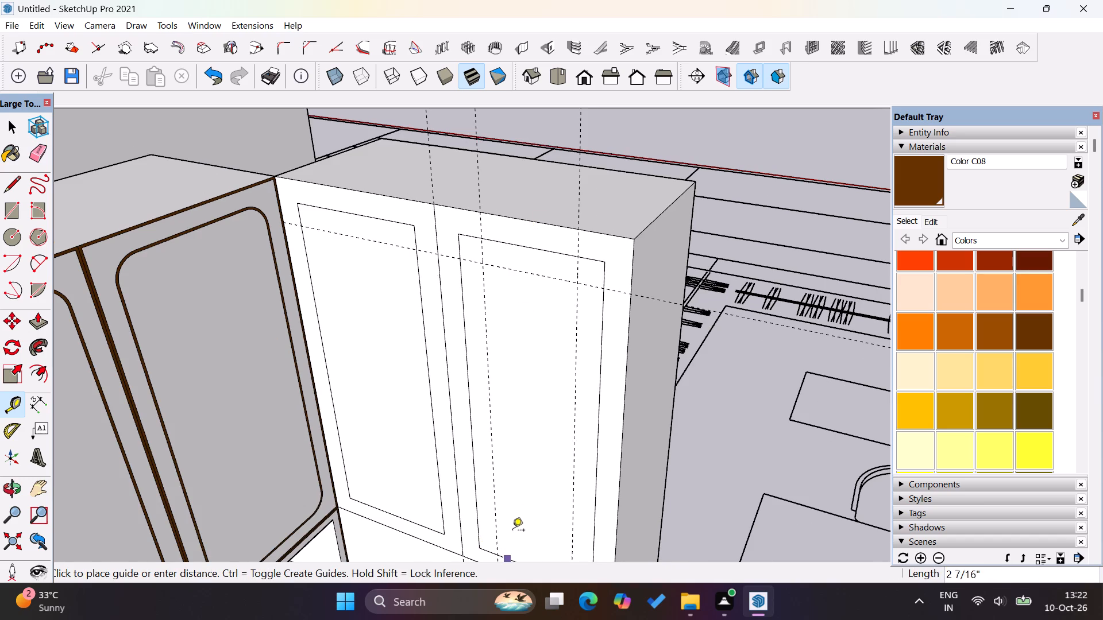
{"action": "key", "text": "2"}
{"action": "key", "text": "Return"}
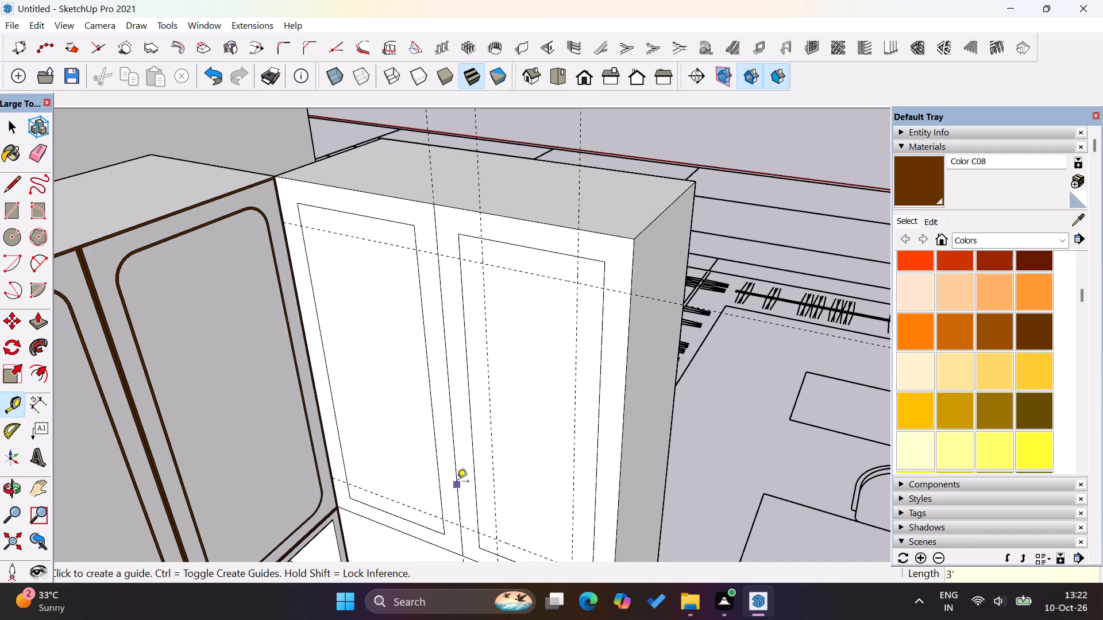
Place vertical guides 2" inside both side edges of the left upper door's inner rectangle.
{"action": "left_click", "coordinate": [437, 472]}
{"action": "key", "text": "2"}
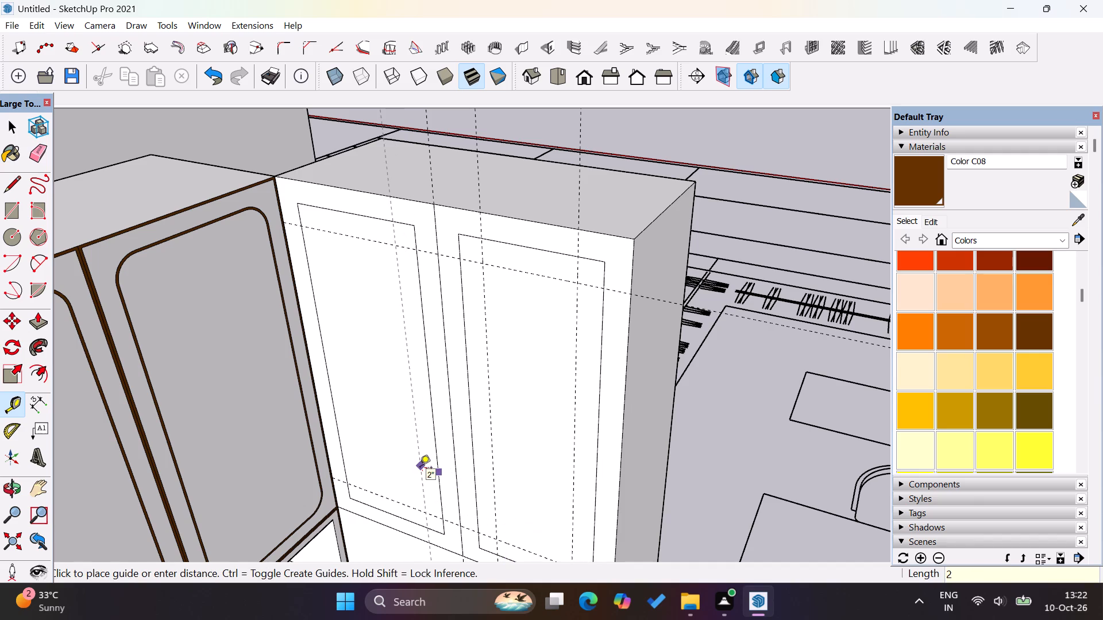
{"action": "key", "text": "Return"}
{"action": "left_click", "coordinate": [335, 428]}
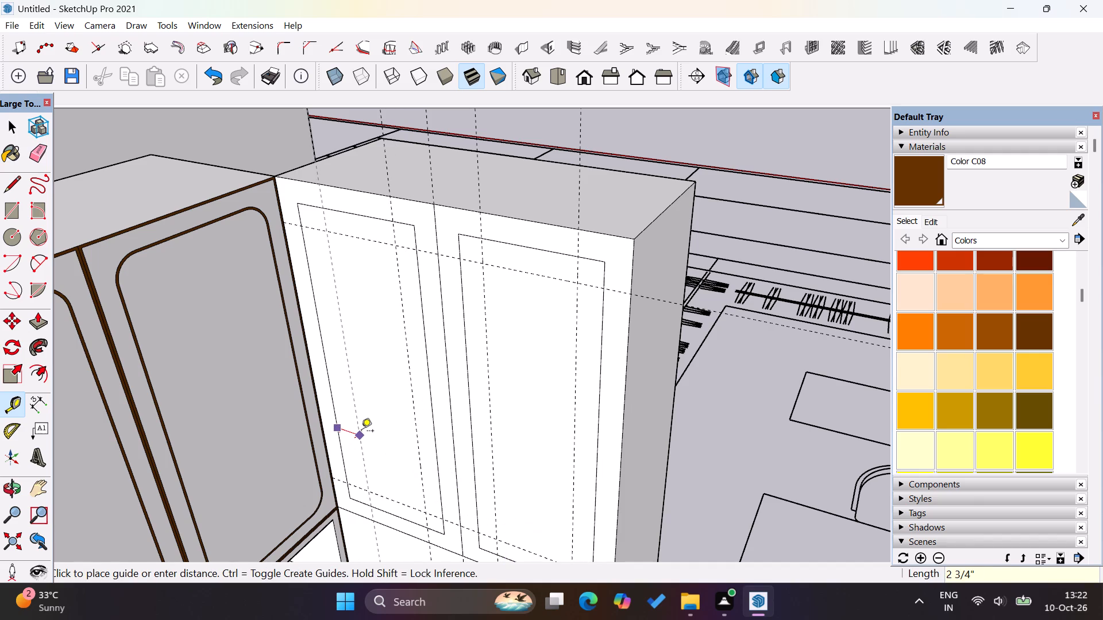
{"action": "key", "text": "Return"}
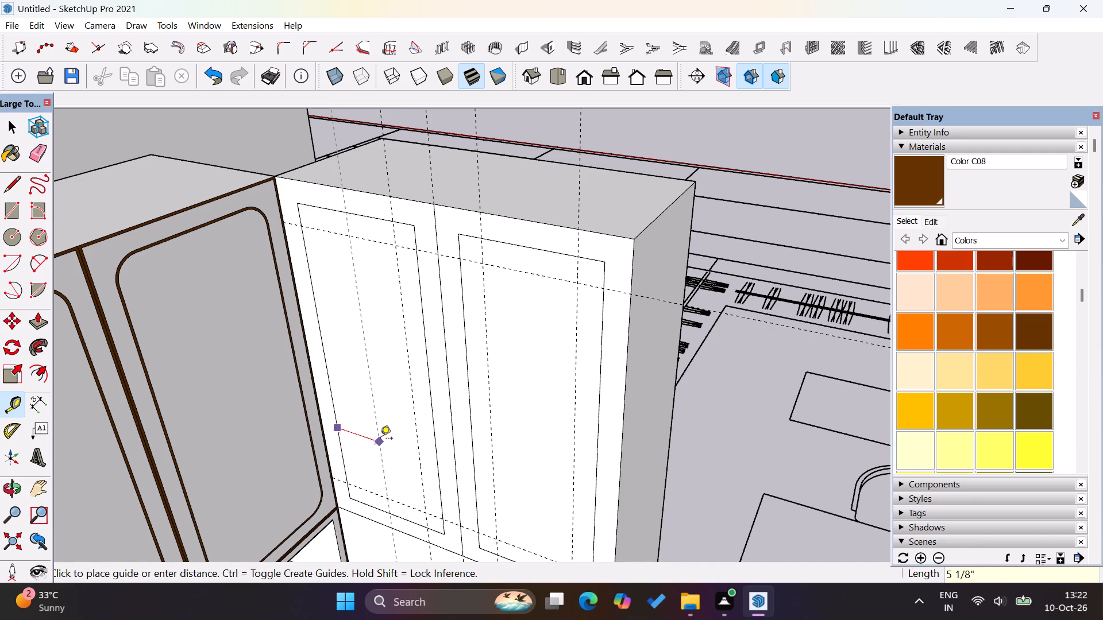
{"action": "key", "text": "2"}
{"action": "key", "text": "Return"}
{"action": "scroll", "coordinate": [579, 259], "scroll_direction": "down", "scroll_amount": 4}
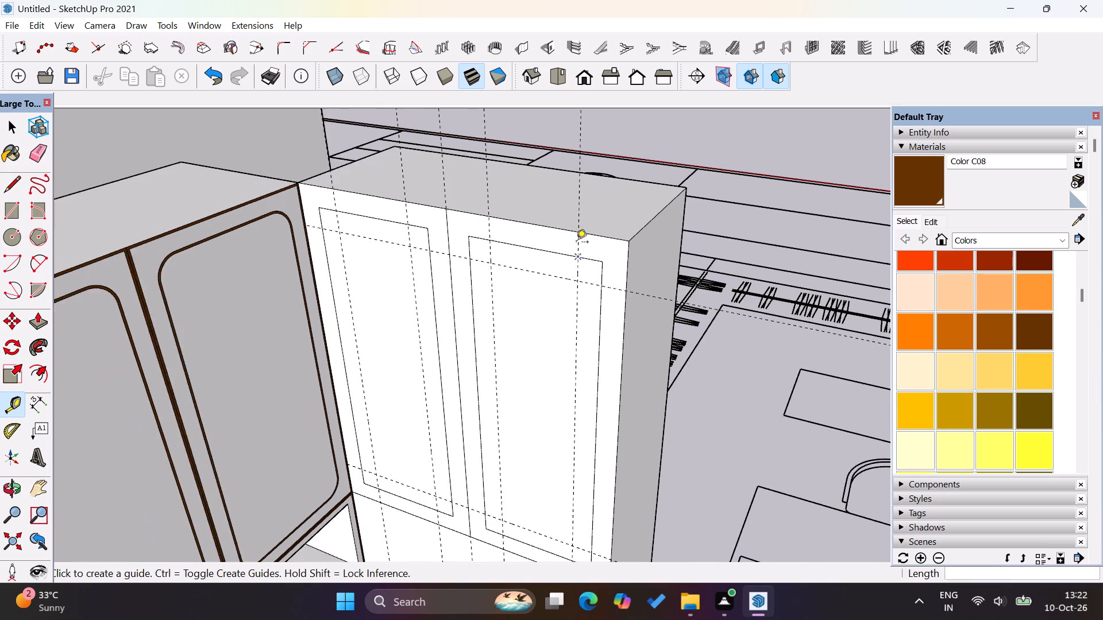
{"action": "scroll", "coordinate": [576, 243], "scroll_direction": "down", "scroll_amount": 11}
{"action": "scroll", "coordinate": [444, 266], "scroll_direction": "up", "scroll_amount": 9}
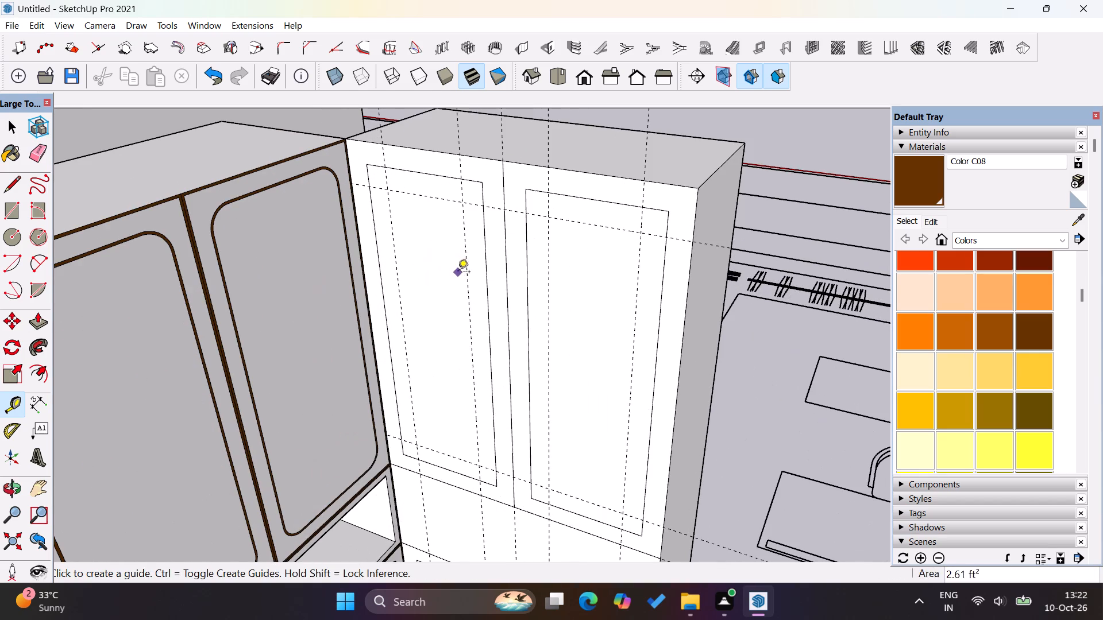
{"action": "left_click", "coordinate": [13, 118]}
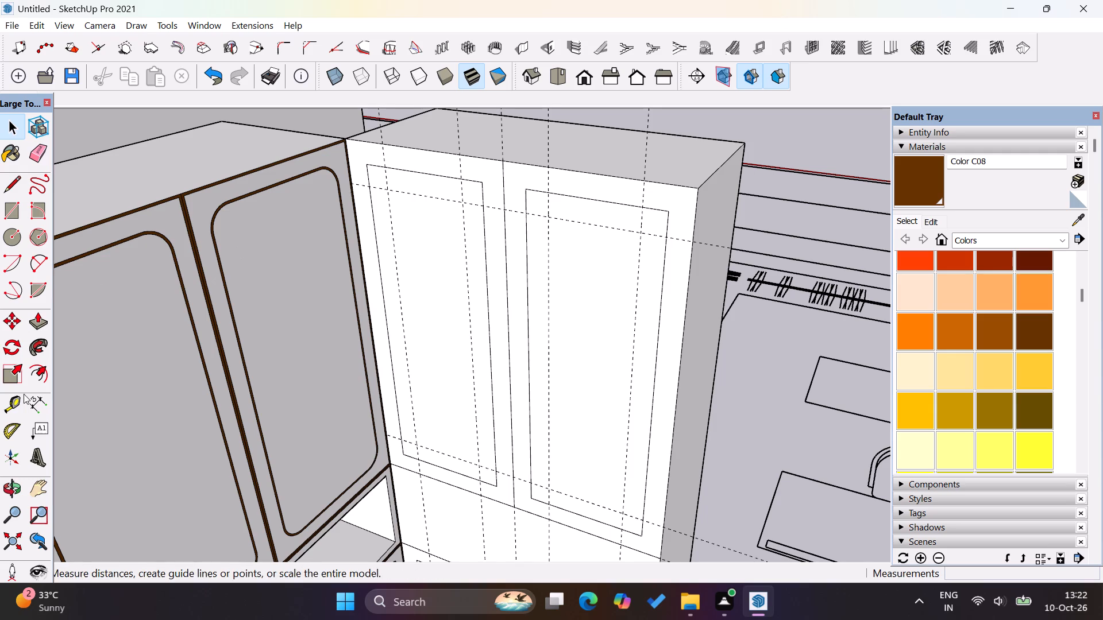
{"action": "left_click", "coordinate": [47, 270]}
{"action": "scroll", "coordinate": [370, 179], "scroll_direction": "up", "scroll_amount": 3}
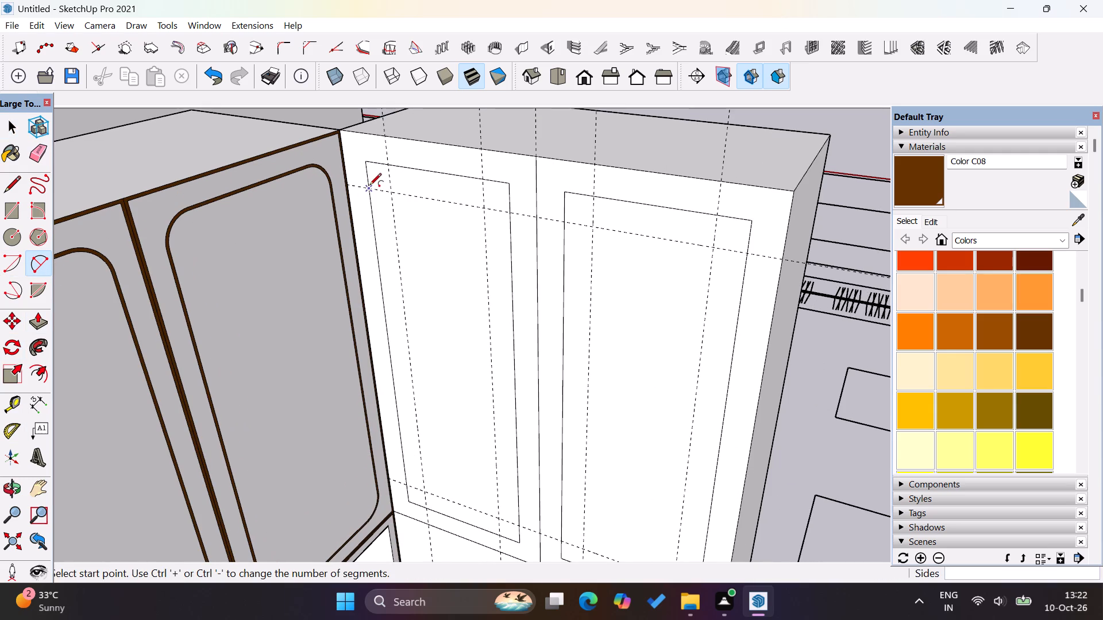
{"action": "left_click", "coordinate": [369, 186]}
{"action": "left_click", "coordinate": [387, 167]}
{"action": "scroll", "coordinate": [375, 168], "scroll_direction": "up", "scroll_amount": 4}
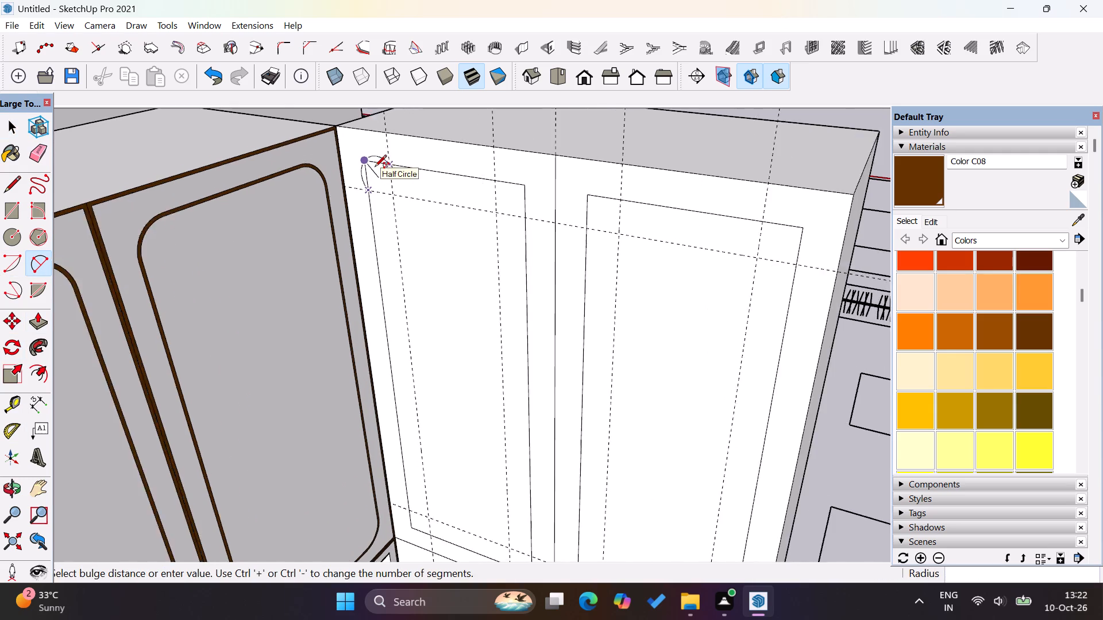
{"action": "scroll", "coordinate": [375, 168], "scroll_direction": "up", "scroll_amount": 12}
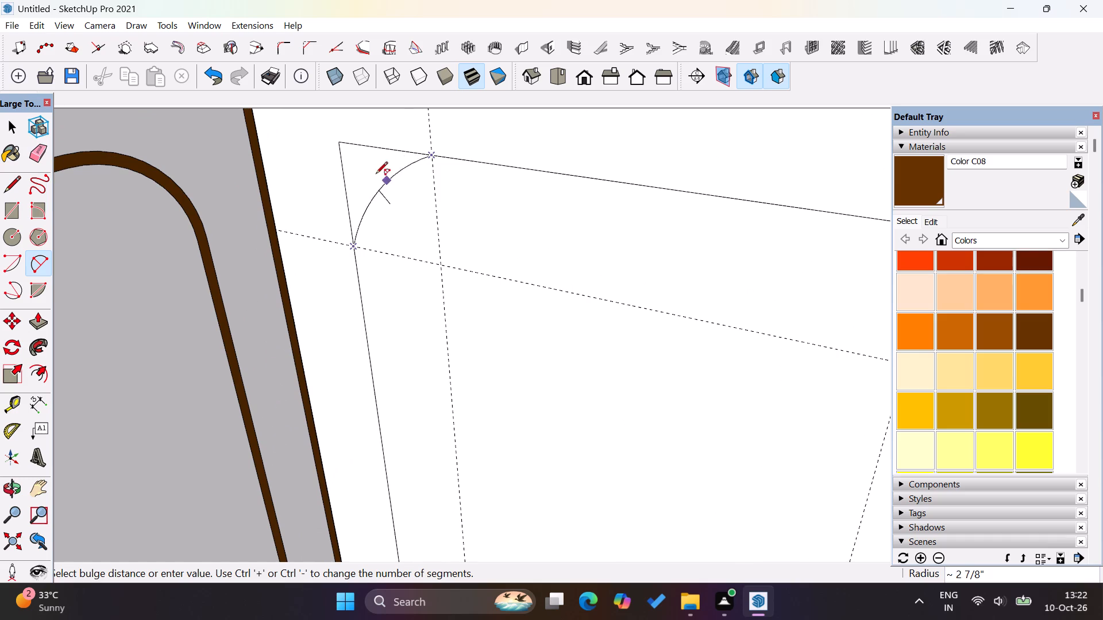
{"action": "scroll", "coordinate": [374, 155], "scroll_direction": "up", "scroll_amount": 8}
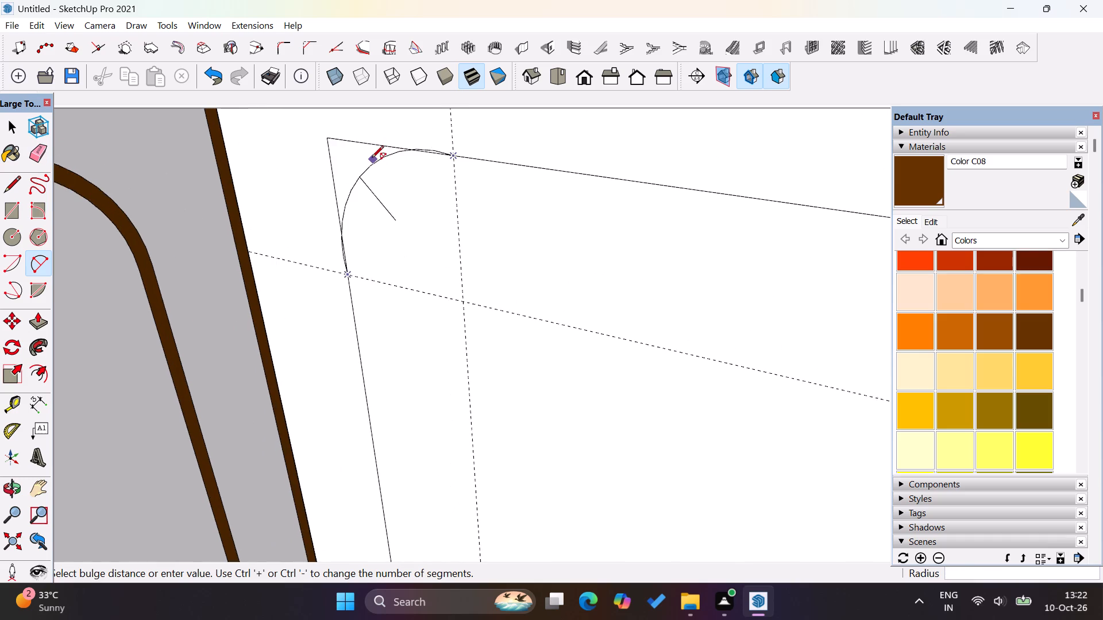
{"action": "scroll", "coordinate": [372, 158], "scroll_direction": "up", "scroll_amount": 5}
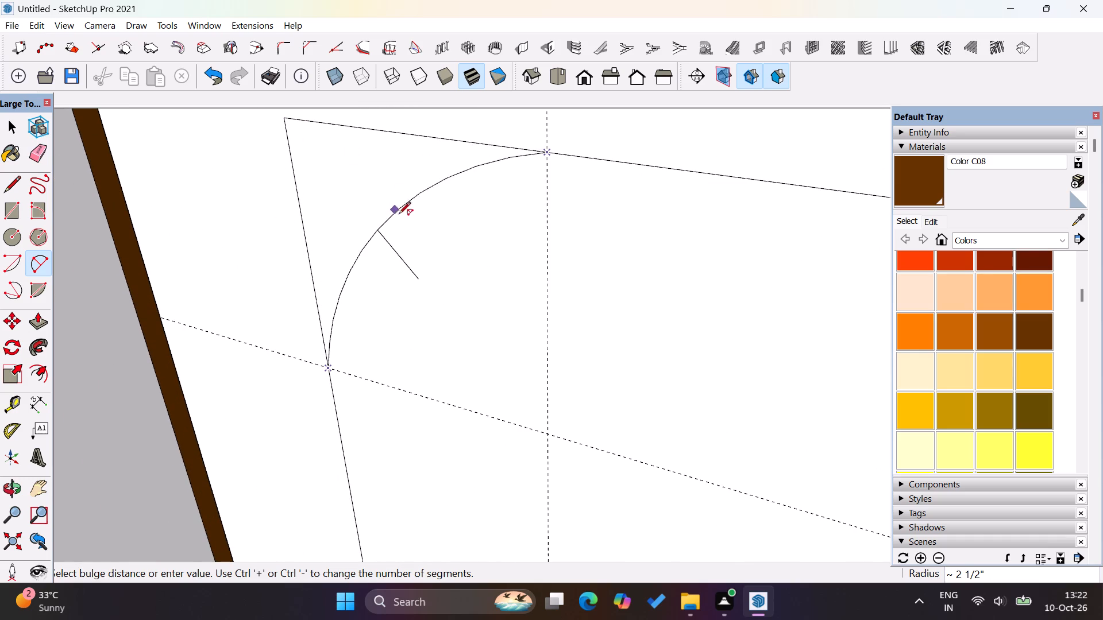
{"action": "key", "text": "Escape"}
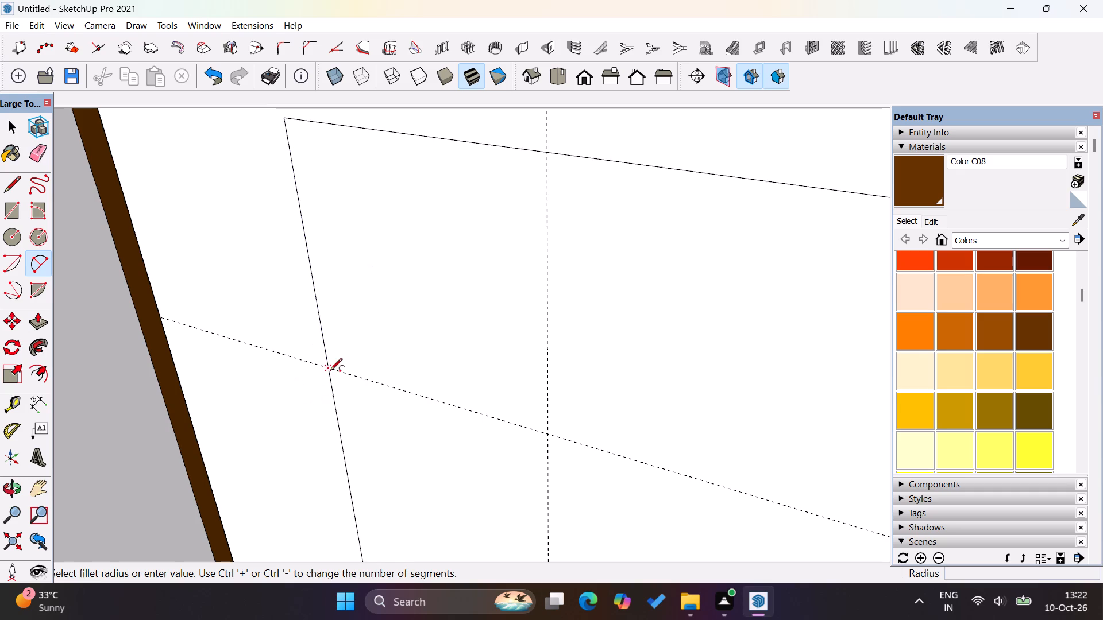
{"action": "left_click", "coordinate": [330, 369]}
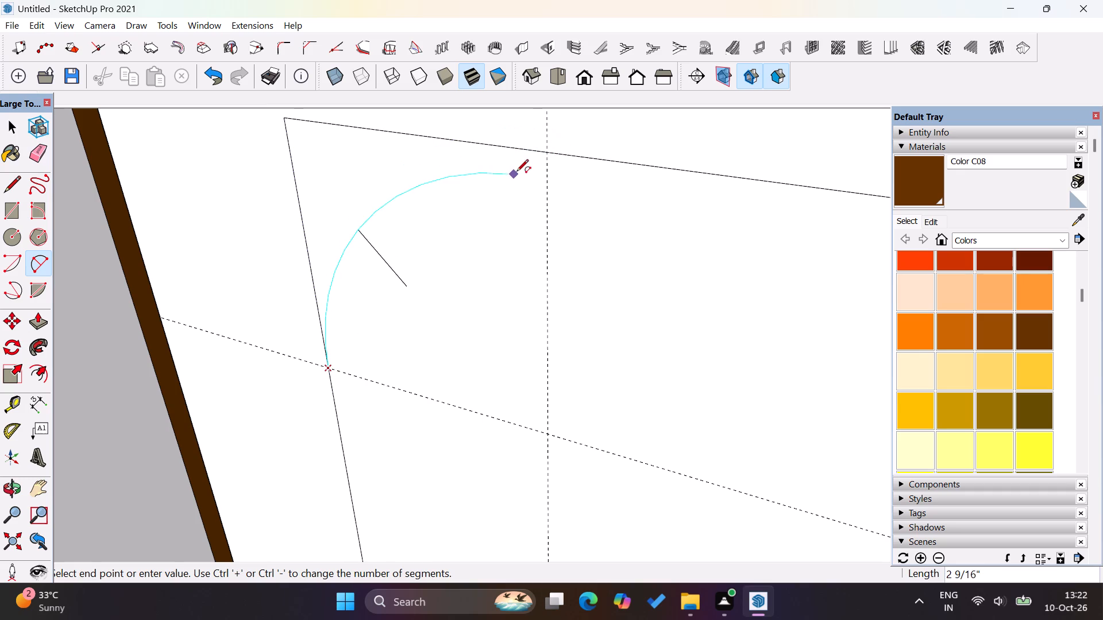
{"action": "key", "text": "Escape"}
Inside the tall block's group, round the left upper door's inner rectangle at its top-left corner with a 2" radius arc between the guide intersections.
{"action": "left_click", "coordinate": [28, 124]}
{"action": "left_click", "coordinate": [17, 129]}
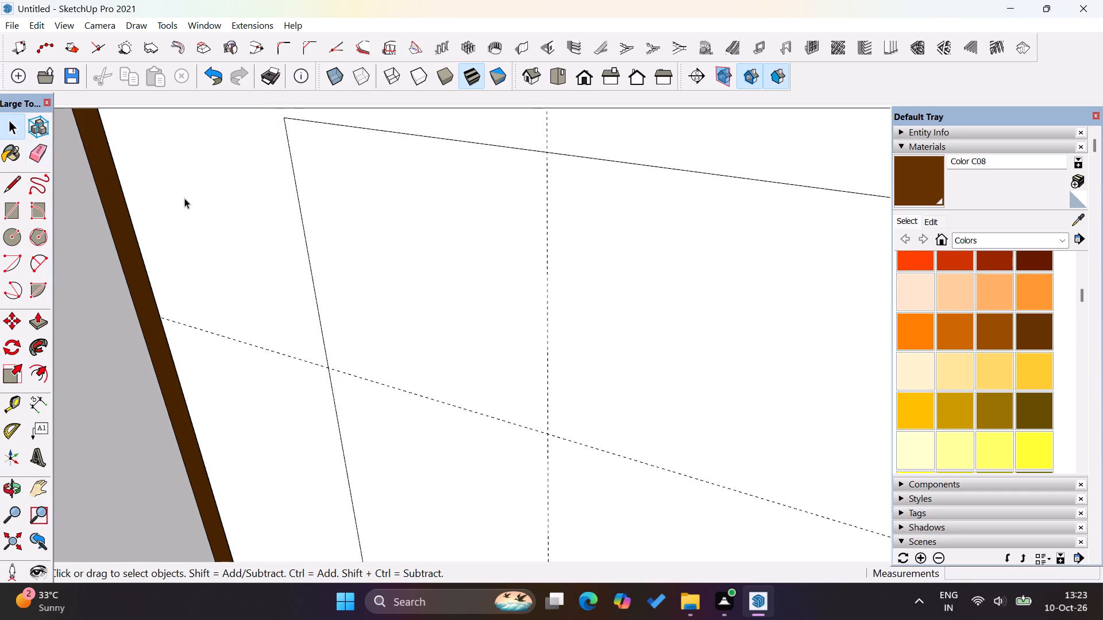
{"action": "left_click", "coordinate": [242, 218]}
{"action": "double_click", "coordinate": [242, 218]}
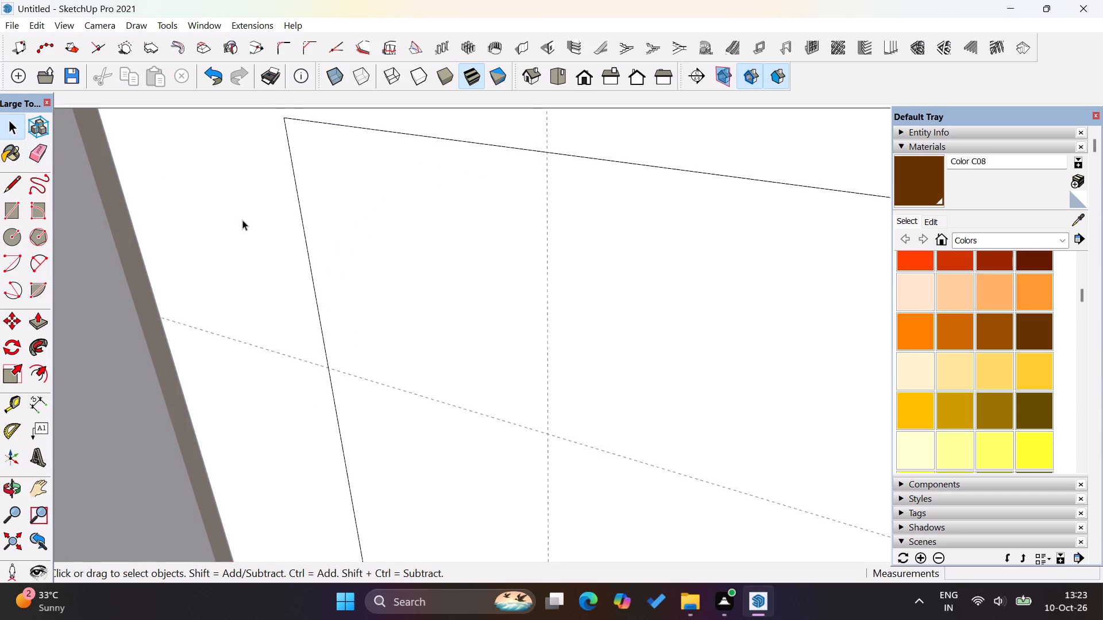
{"action": "left_click", "coordinate": [242, 220]}
{"action": "left_click", "coordinate": [333, 239]}
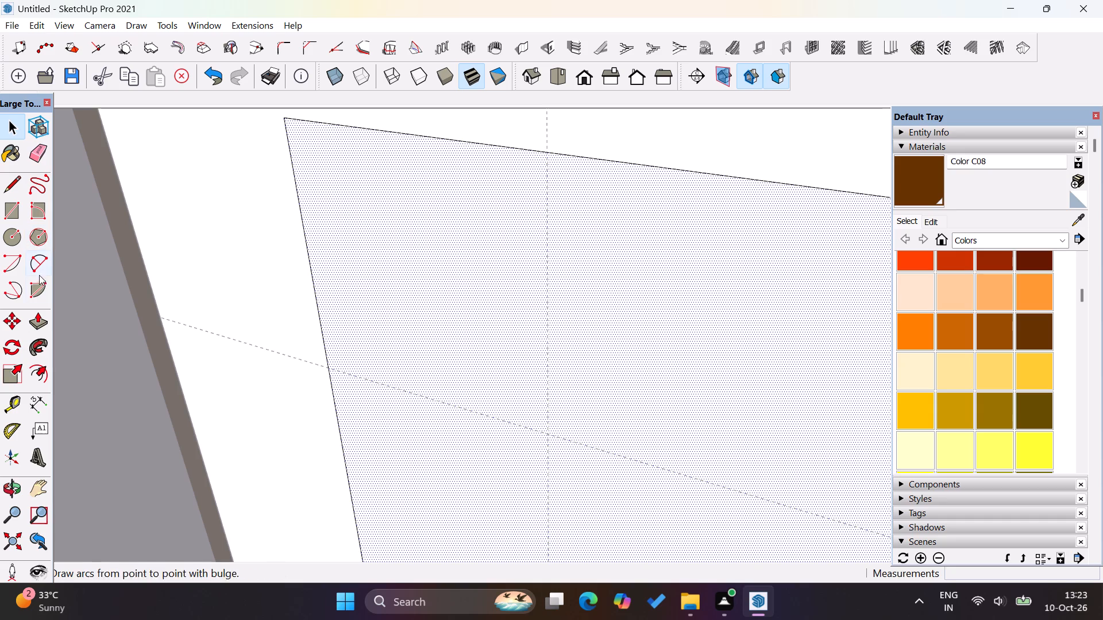
{"action": "left_click", "coordinate": [40, 260]}
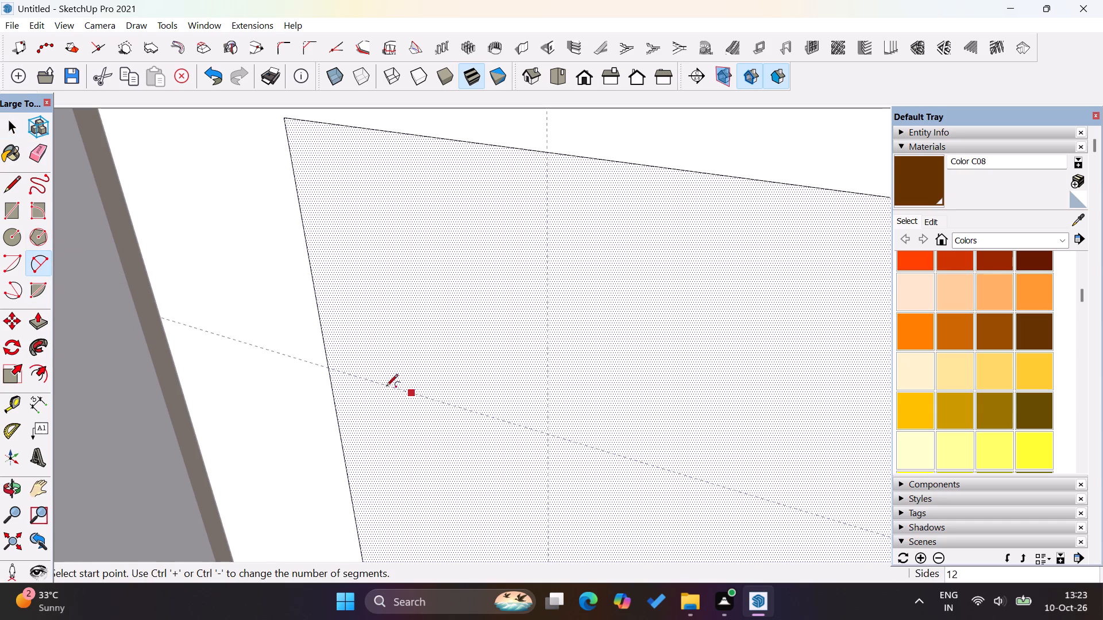
{"action": "left_click", "coordinate": [324, 365]}
{"action": "left_click", "coordinate": [547, 156]}
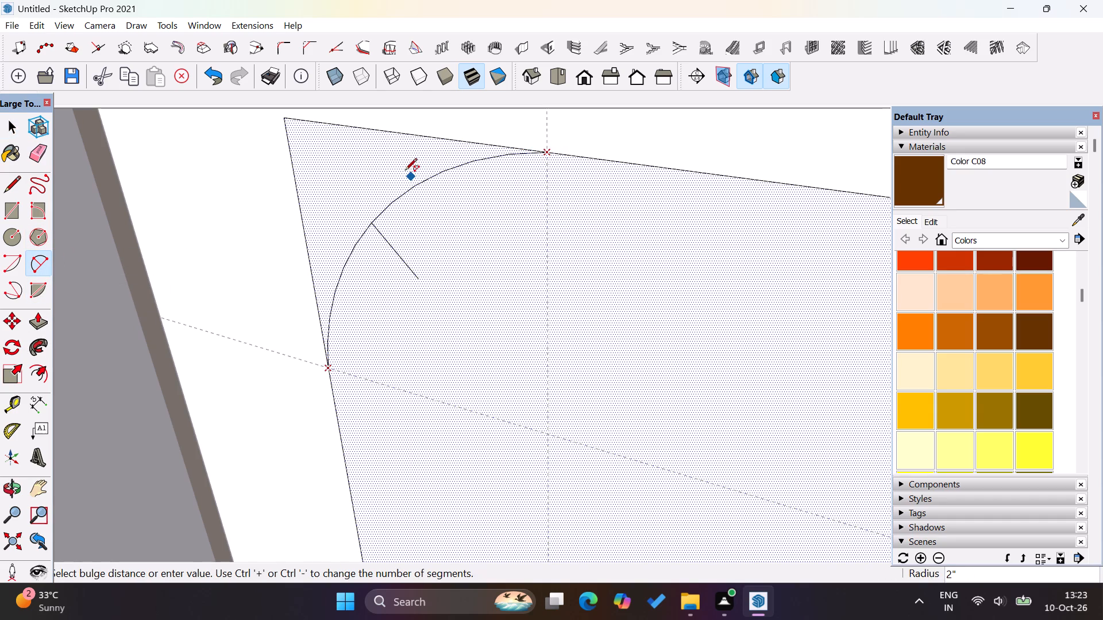
{"action": "left_click", "coordinate": [405, 171]}
Draw a corner arc between the guide intersections at the top-right corner of the left upper door's inner rectangle.
{"action": "scroll", "coordinate": [225, 221], "scroll_direction": "down", "scroll_amount": 20}
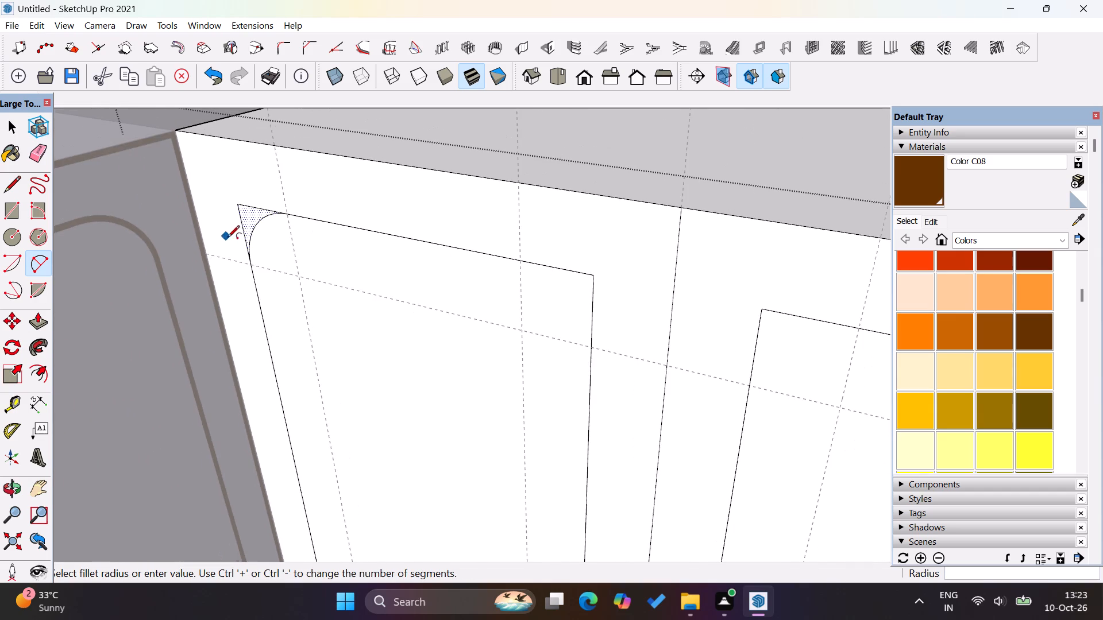
{"action": "scroll", "coordinate": [568, 298], "scroll_direction": "up", "scroll_amount": 5}
{"action": "left_click", "coordinate": [497, 245]}
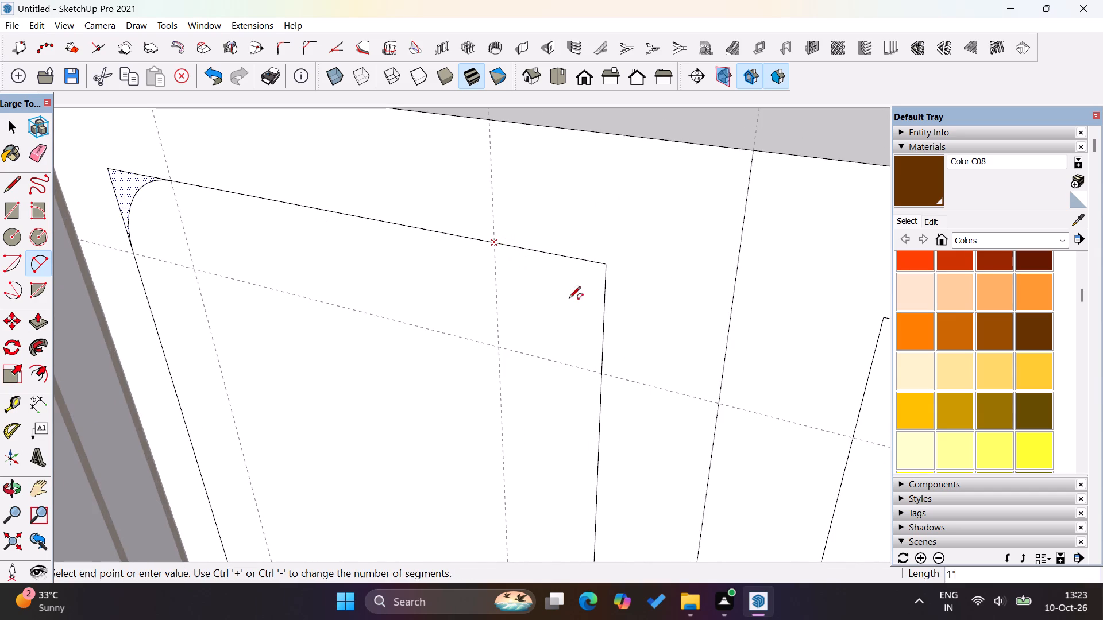
{"action": "left_click", "coordinate": [600, 371]}
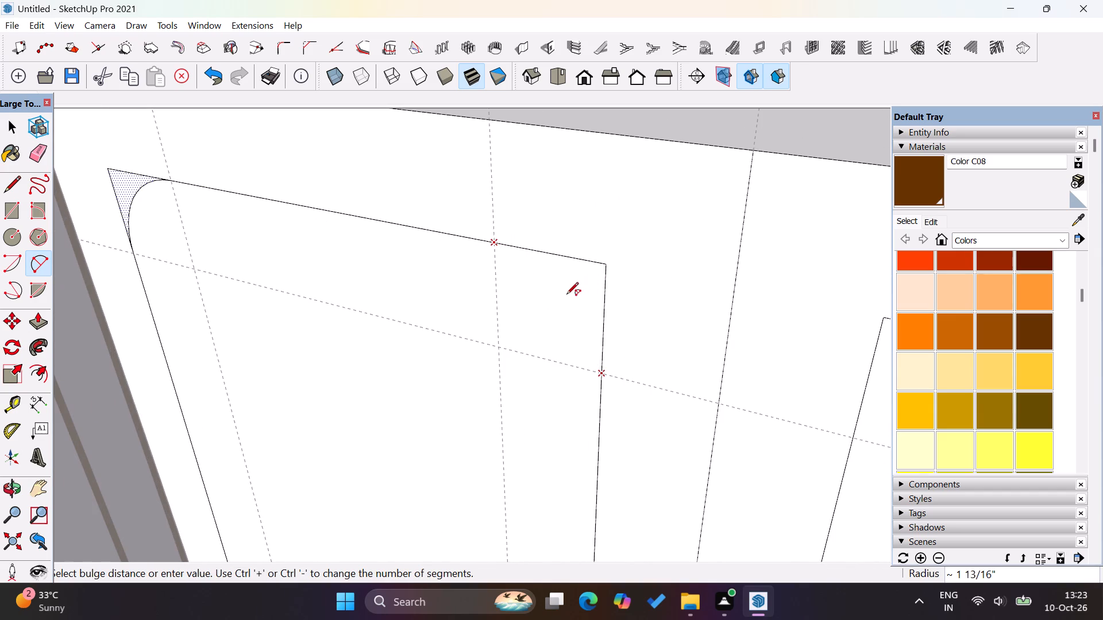
{"action": "scroll", "coordinate": [568, 292], "scroll_direction": "up", "scroll_amount": 7}
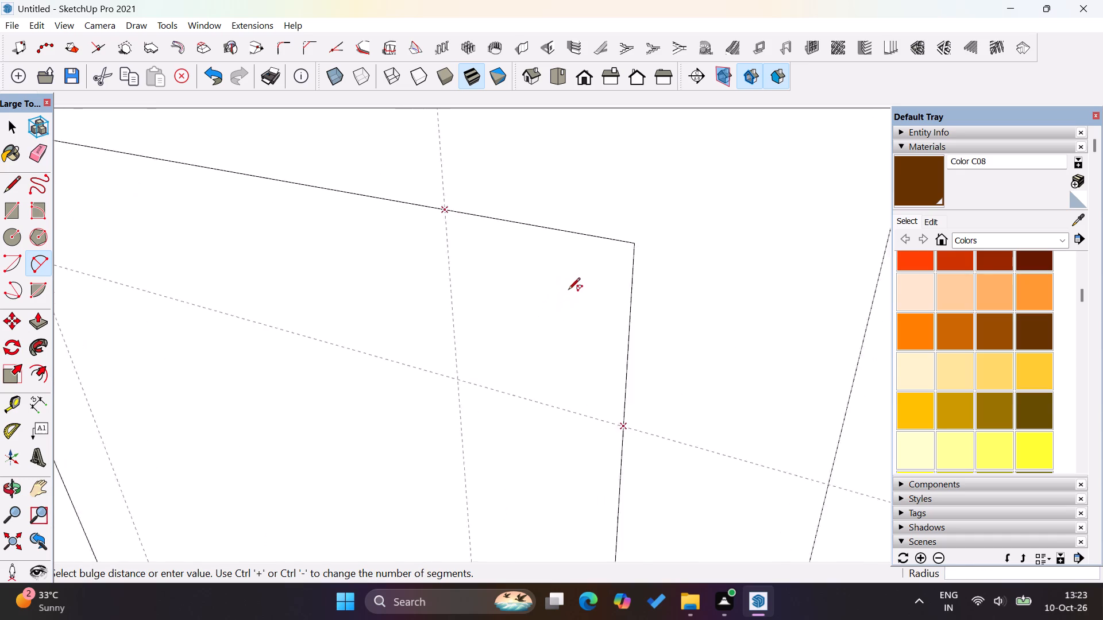
{"action": "scroll", "coordinate": [568, 290], "scroll_direction": "up", "scroll_amount": 2}
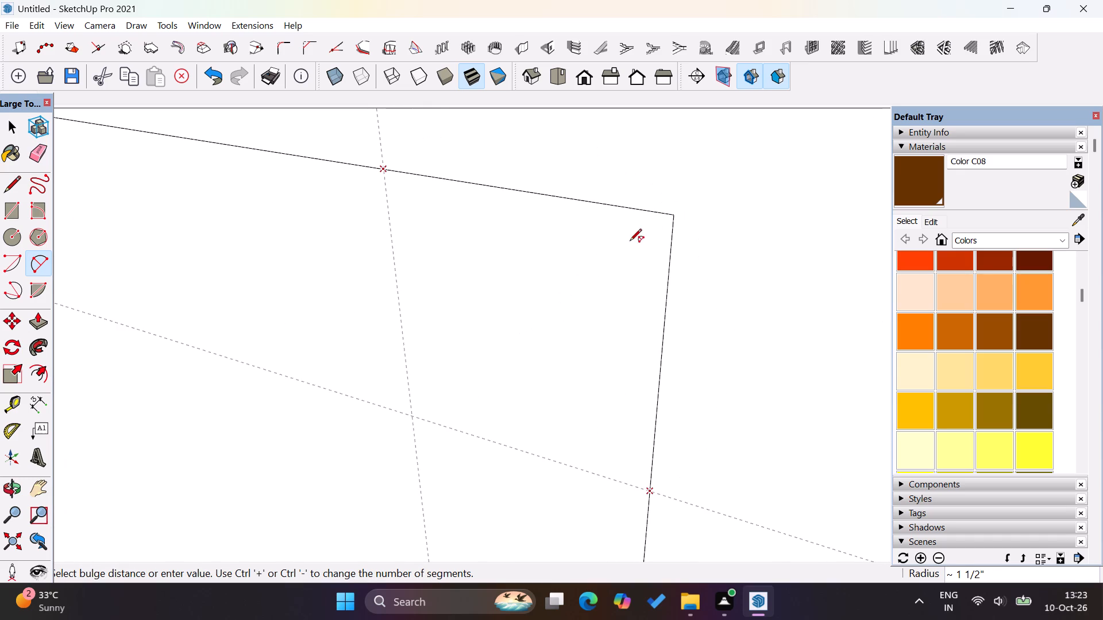
{"action": "middle_click_drag", "start_coordinate": [627, 285], "coordinate": [706, 170]}
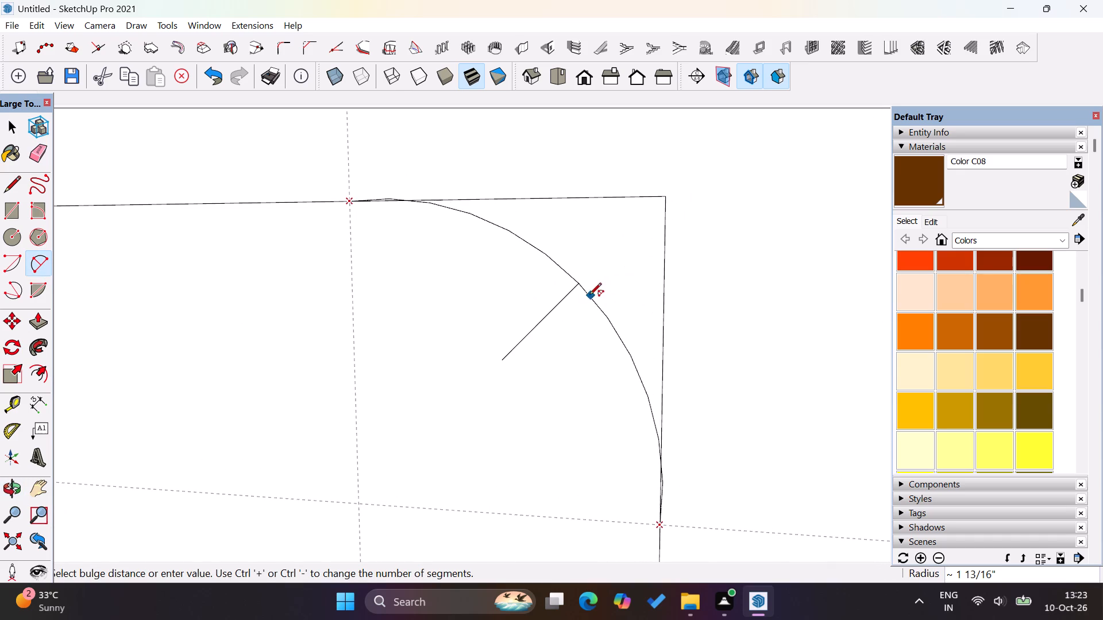
{"action": "left_click", "coordinate": [570, 303]}
Draw a 2" radius corner arc between the guide intersections at the top-left corner of the right upper door's inner rectangle.
{"action": "scroll", "coordinate": [325, 317], "scroll_direction": "down", "scroll_amount": 13}
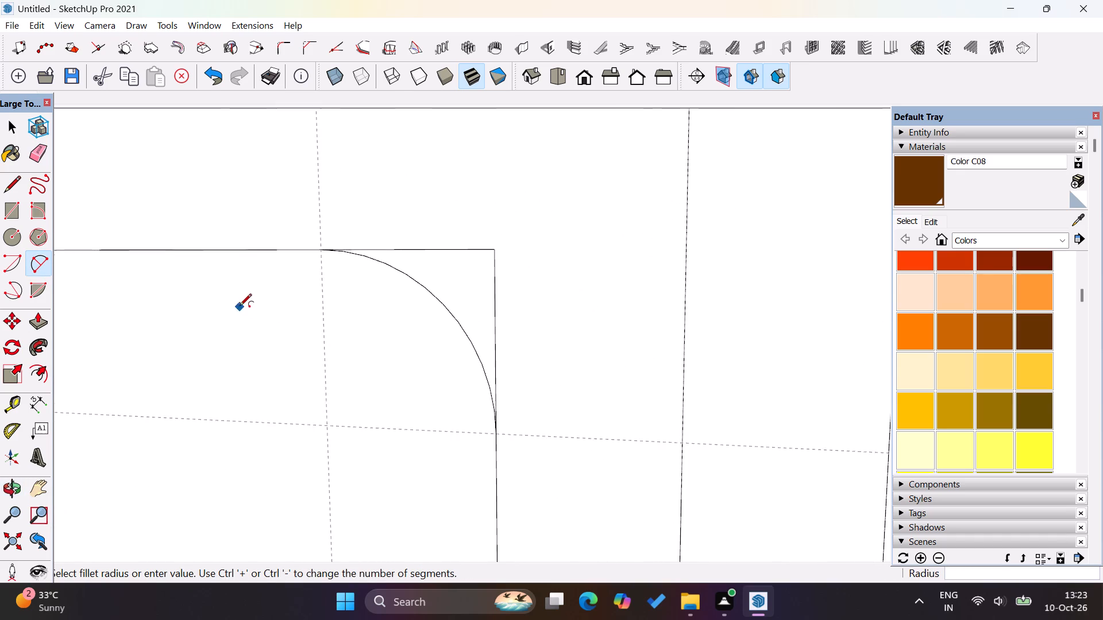
{"action": "scroll", "coordinate": [240, 307], "scroll_direction": "down", "scroll_amount": 2}
{"action": "scroll", "coordinate": [198, 387], "scroll_direction": "down", "scroll_amount": 10}
{"action": "middle_click_drag", "start_coordinate": [549, 386], "coordinate": [444, 404]}
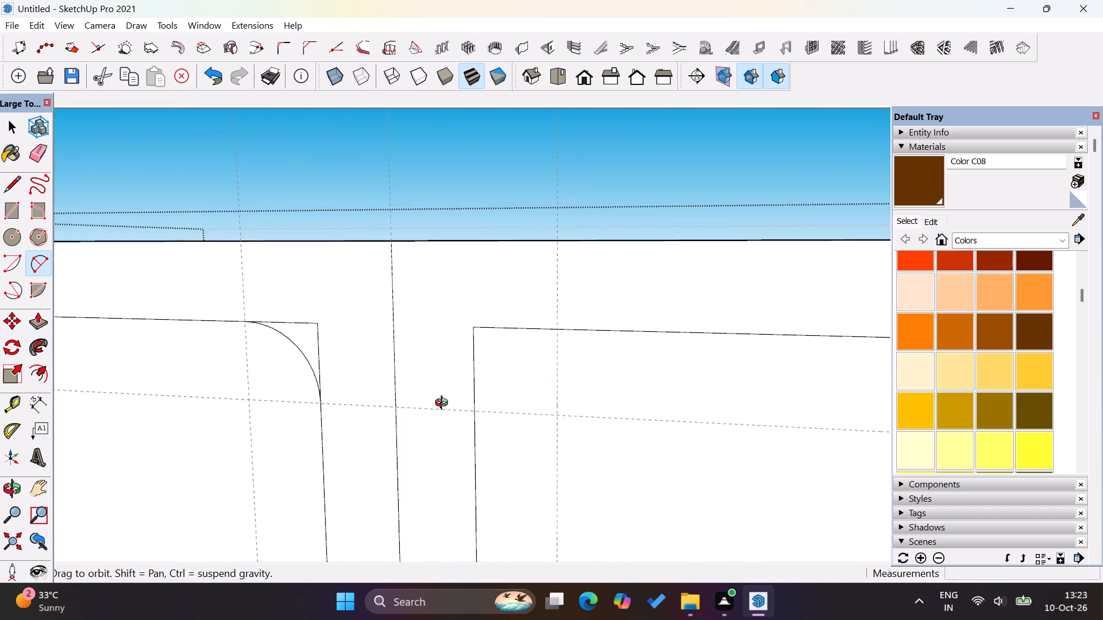
{"action": "middle_click_drag", "start_coordinate": [444, 404], "coordinate": [353, 411]}
{"action": "scroll", "coordinate": [287, 397], "scroll_direction": "up", "scroll_amount": 4}
{"action": "left_click", "coordinate": [267, 404]}
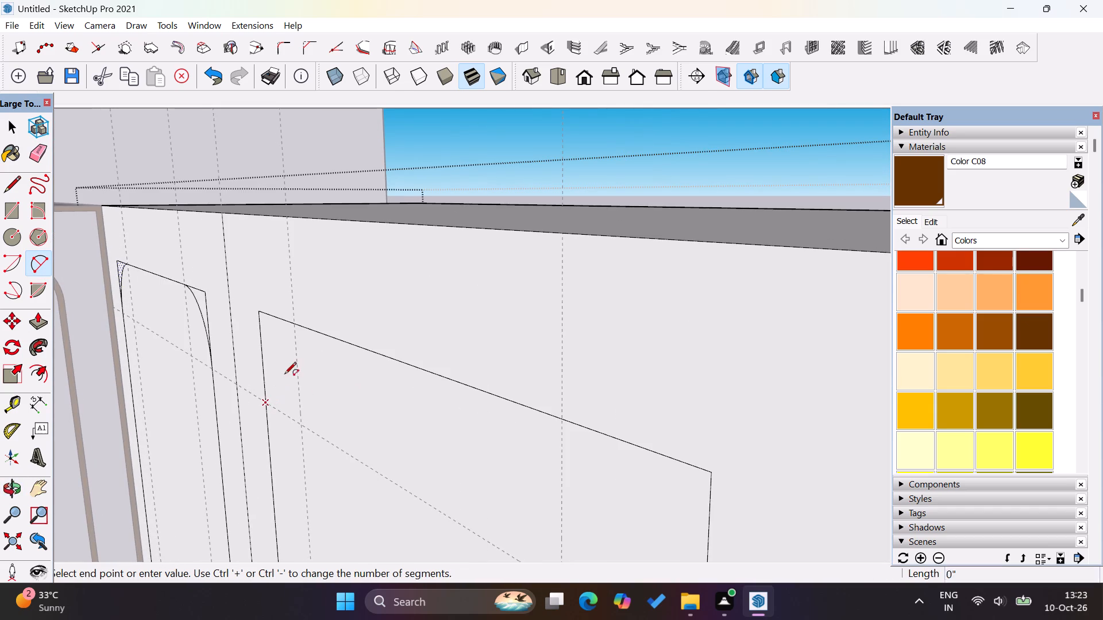
{"action": "left_click", "coordinate": [298, 324]}
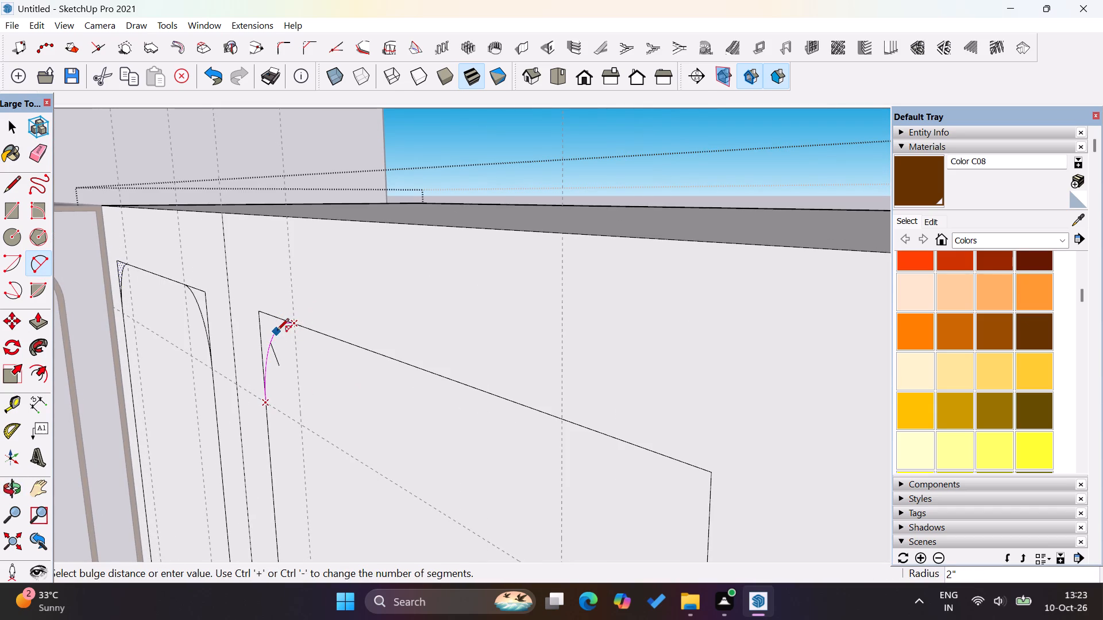
{"action": "left_click", "coordinate": [277, 331]}
Draw a corner arc between the guide intersections at the top-right corner of the right upper door's inner rectangle.
{"action": "scroll", "coordinate": [297, 339], "scroll_direction": "down", "scroll_amount": 3}
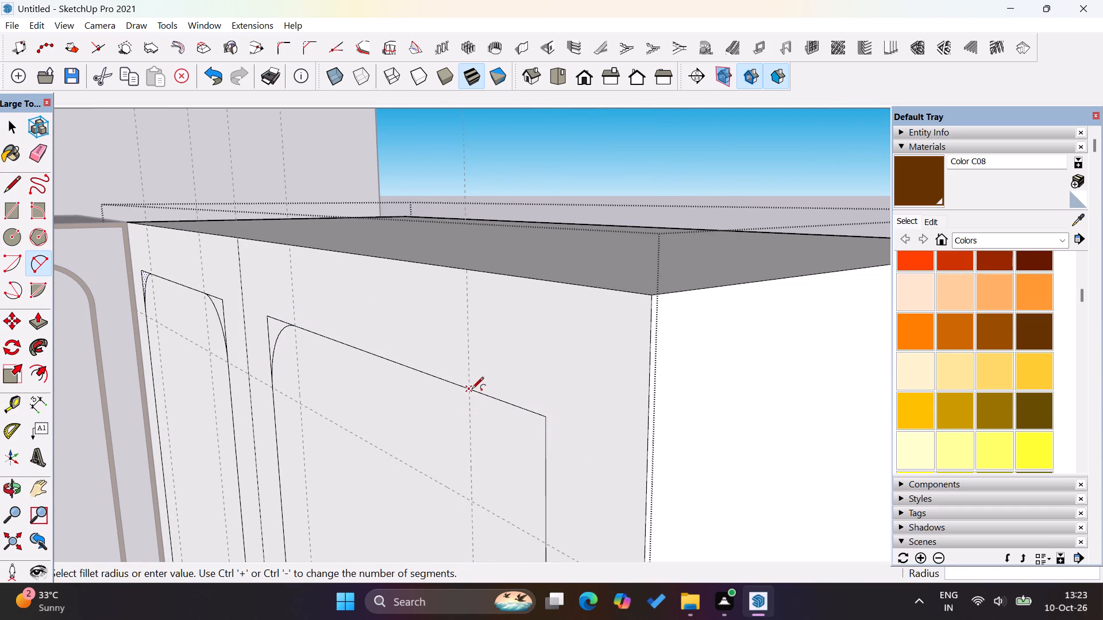
{"action": "left_click", "coordinate": [472, 390]}
{"action": "left_click", "coordinate": [545, 541]}
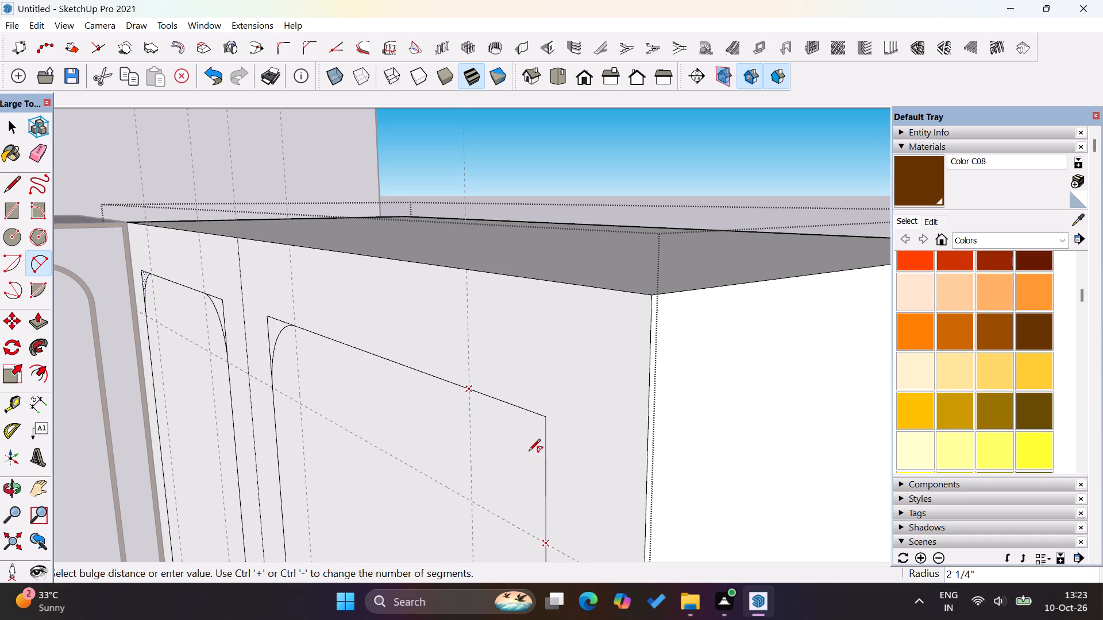
{"action": "scroll", "coordinate": [533, 452], "scroll_direction": "up", "scroll_amount": 7}
{"action": "middle_click_drag", "start_coordinate": [542, 452], "coordinate": [586, 347]}
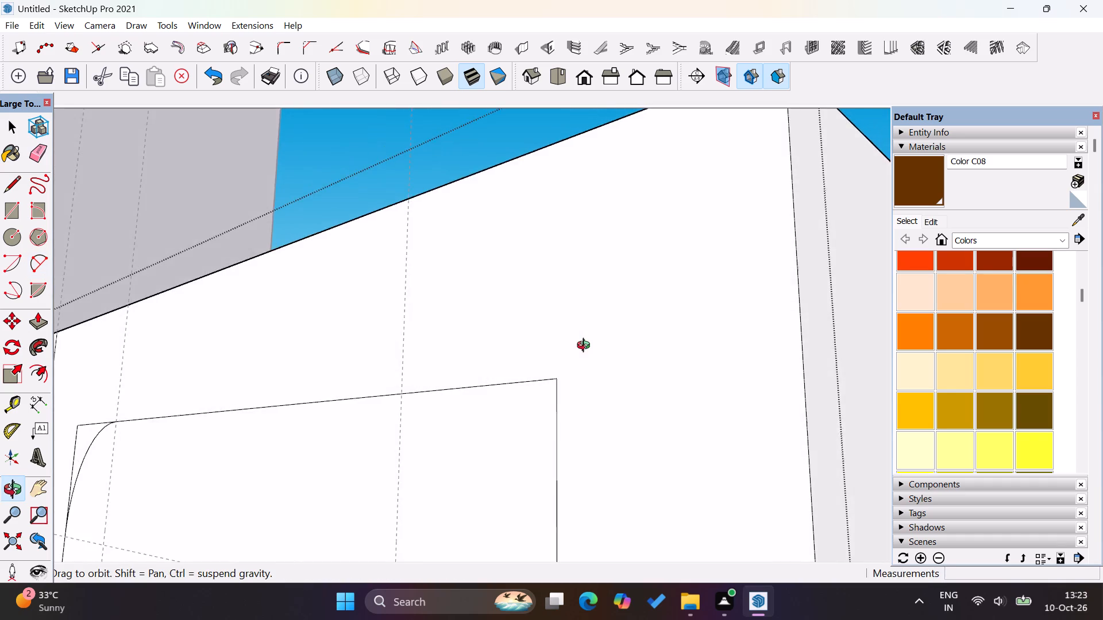
{"action": "middle_click_drag", "start_coordinate": [586, 347], "coordinate": [433, 327]}
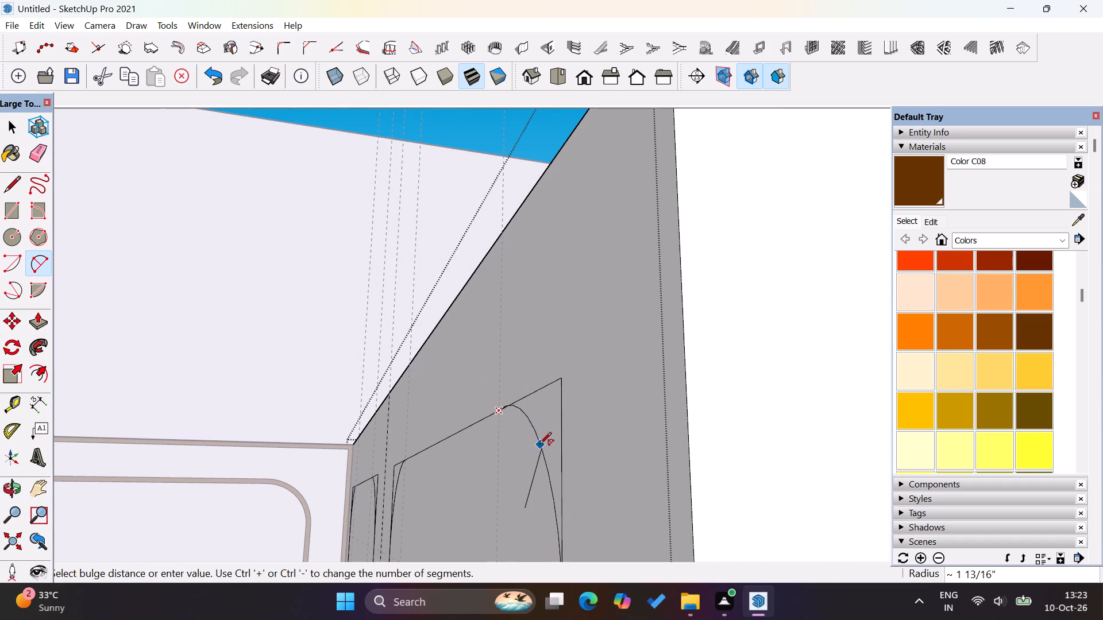
{"action": "left_click", "coordinate": [539, 445]}
Draw a 2" radius corner arc between the guide intersections at the bottom-right corner of the right upper door's inner rectangle.
{"action": "scroll", "coordinate": [570, 389], "scroll_direction": "down", "scroll_amount": 20}
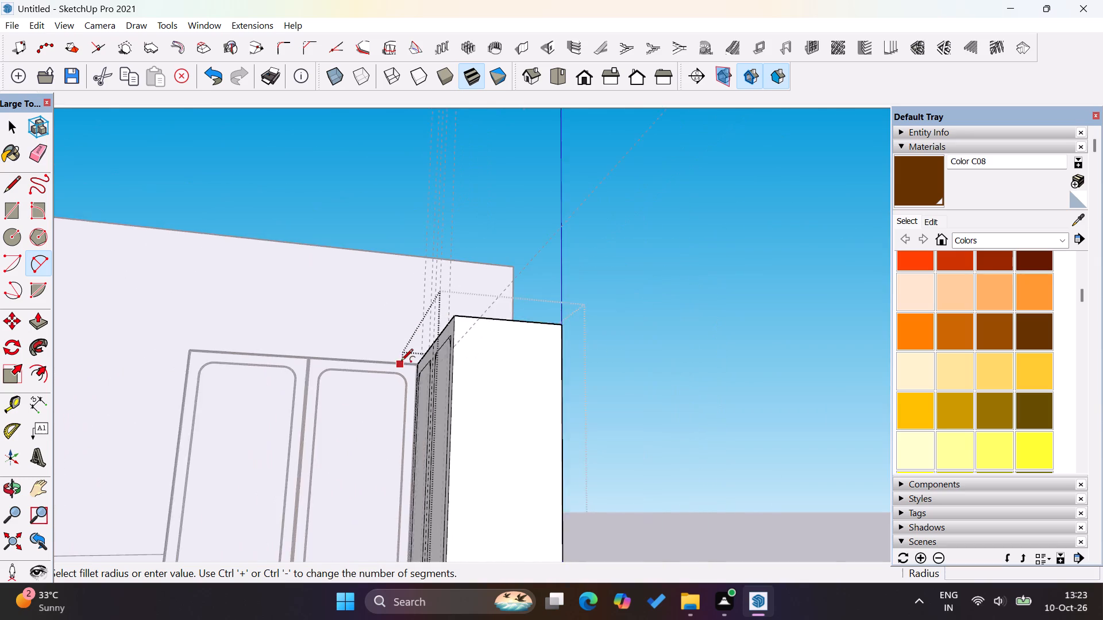
{"action": "scroll", "coordinate": [462, 354], "scroll_direction": "down", "scroll_amount": 5}
{"action": "scroll", "coordinate": [448, 490], "scroll_direction": "up", "scroll_amount": 12}
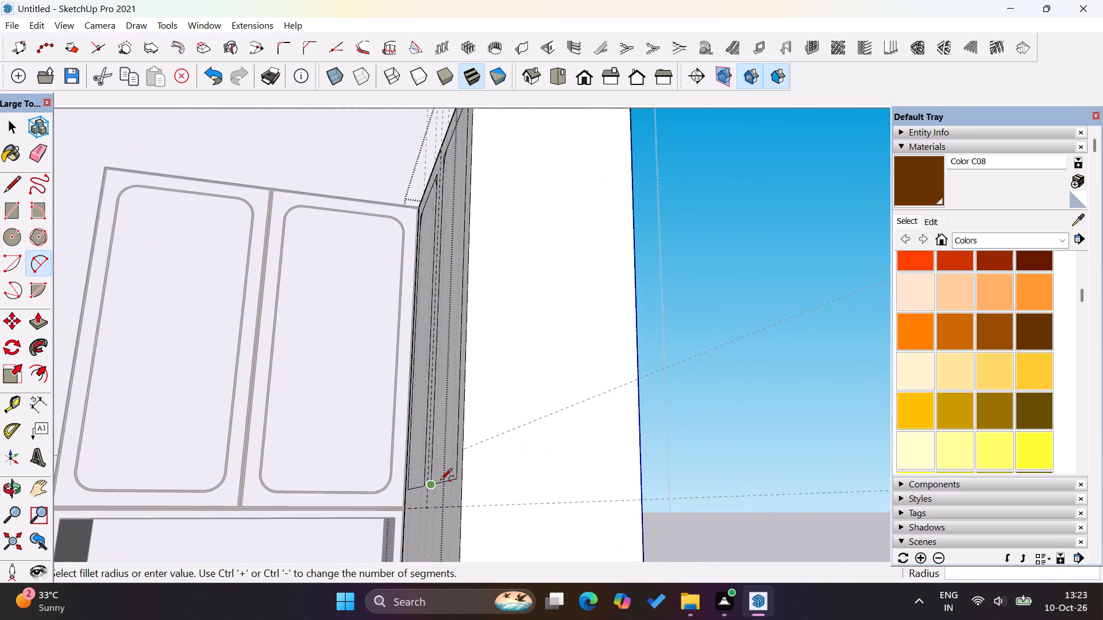
{"action": "scroll", "coordinate": [440, 481], "scroll_direction": "up", "scroll_amount": 7}
{"action": "middle_click_drag", "start_coordinate": [483, 491], "coordinate": [563, 499]}
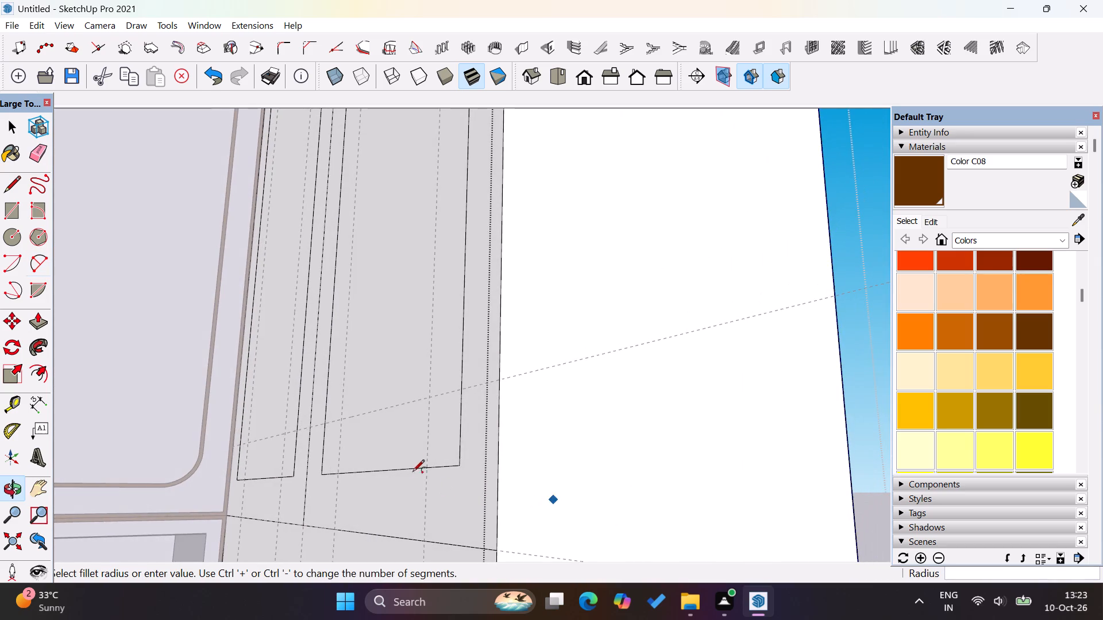
{"action": "scroll", "coordinate": [412, 456], "scroll_direction": "up", "scroll_amount": 5}
{"action": "left_click", "coordinate": [435, 479]}
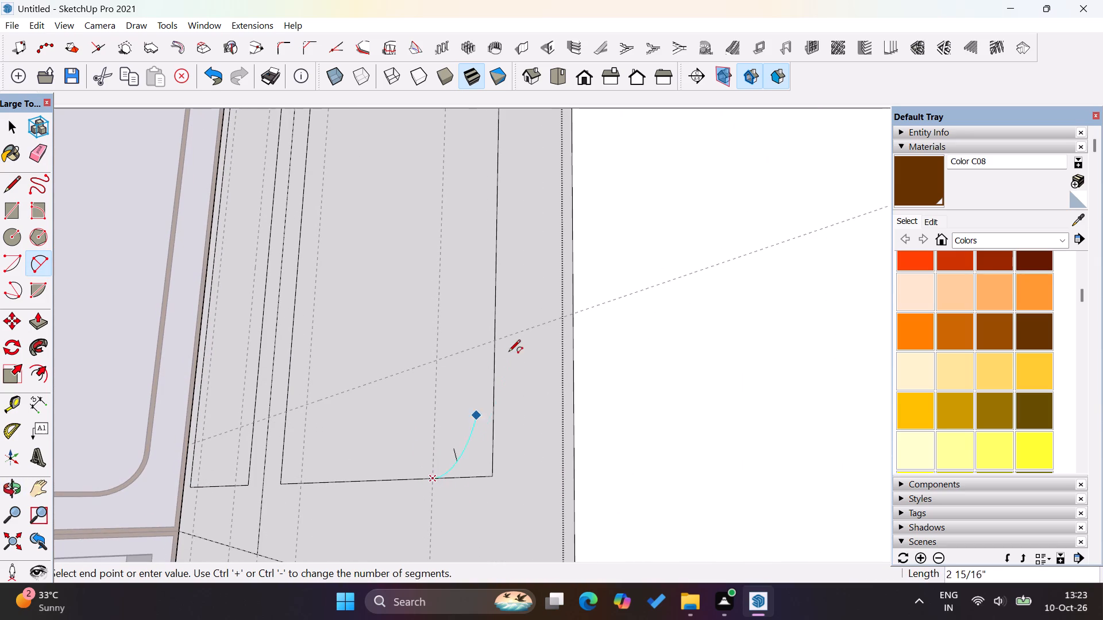
{"action": "left_click", "coordinate": [495, 342]}
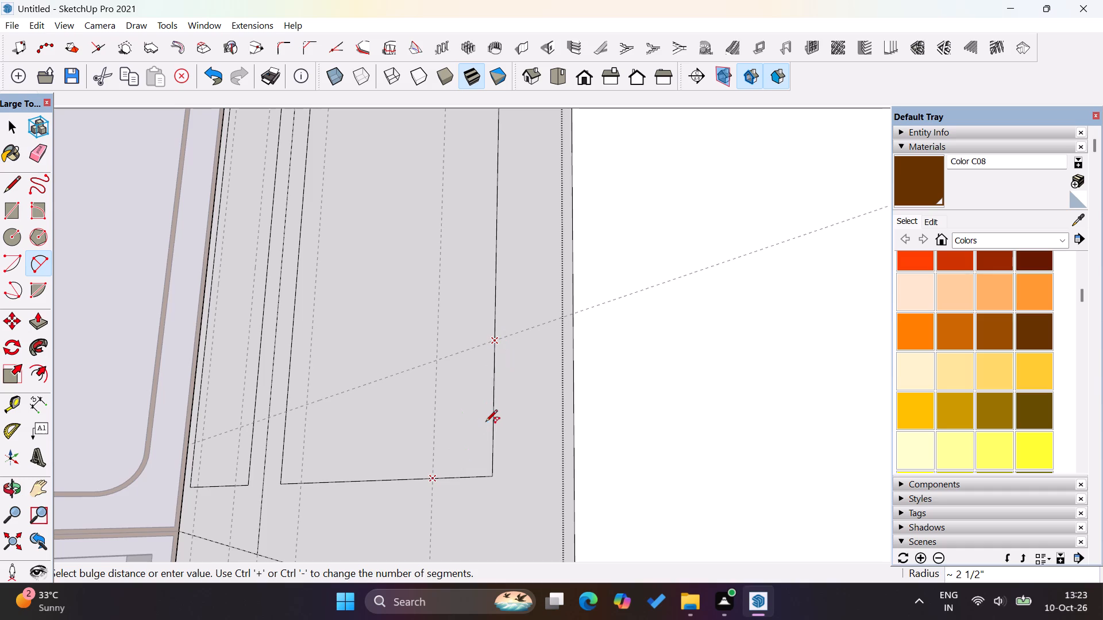
{"action": "scroll", "coordinate": [484, 433], "scroll_direction": "up", "scroll_amount": 12}
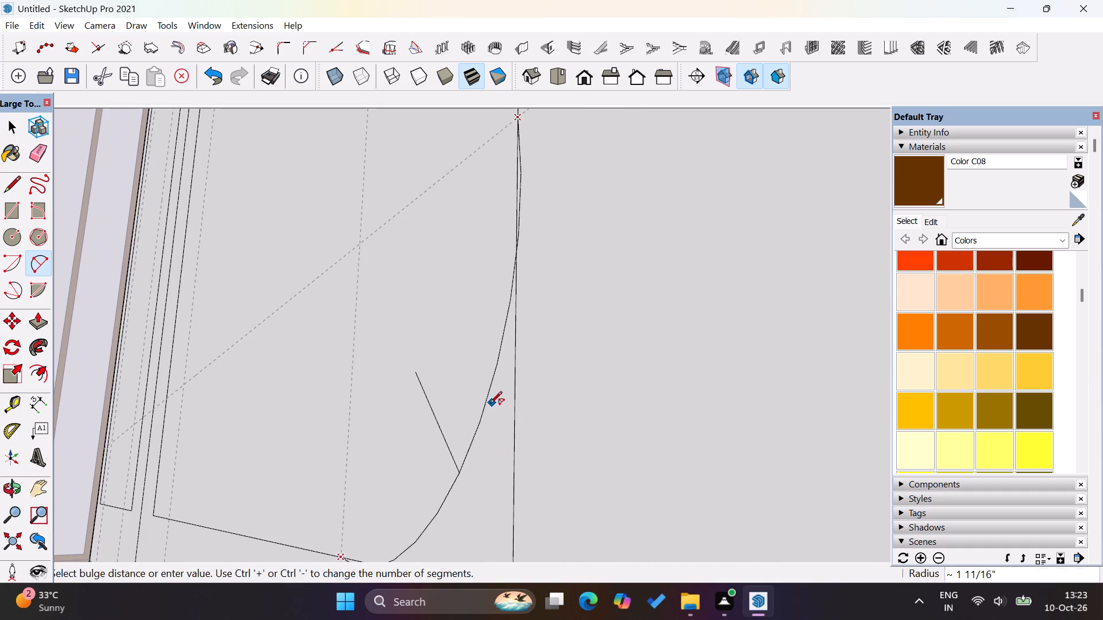
{"action": "middle_click_drag", "start_coordinate": [487, 404], "coordinate": [442, 406]}
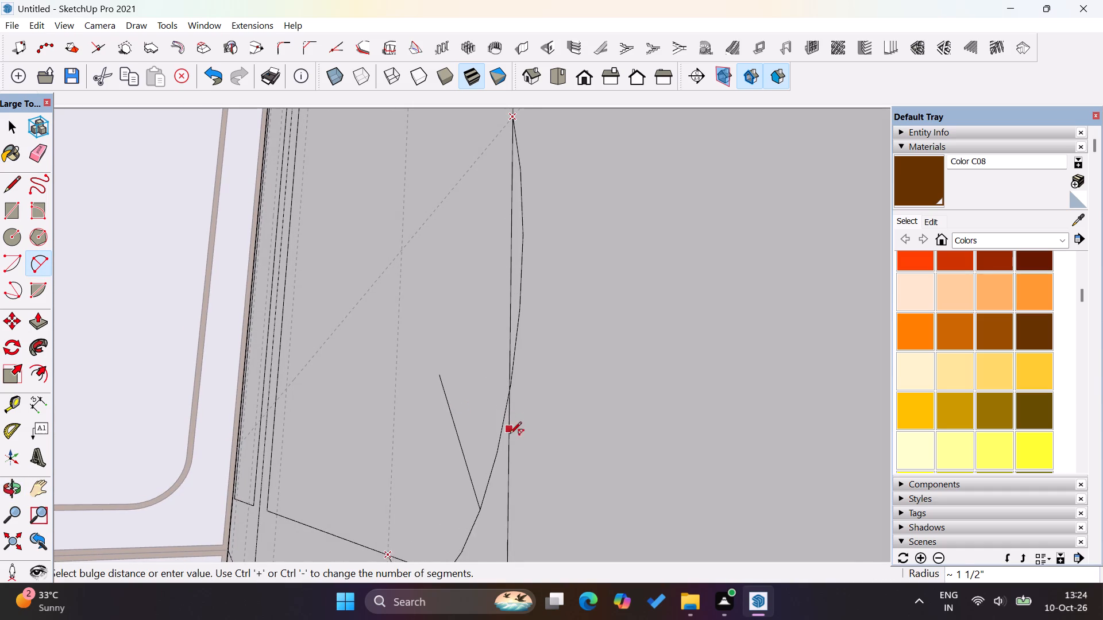
{"action": "scroll", "coordinate": [491, 426], "scroll_direction": "down", "scroll_amount": 5}
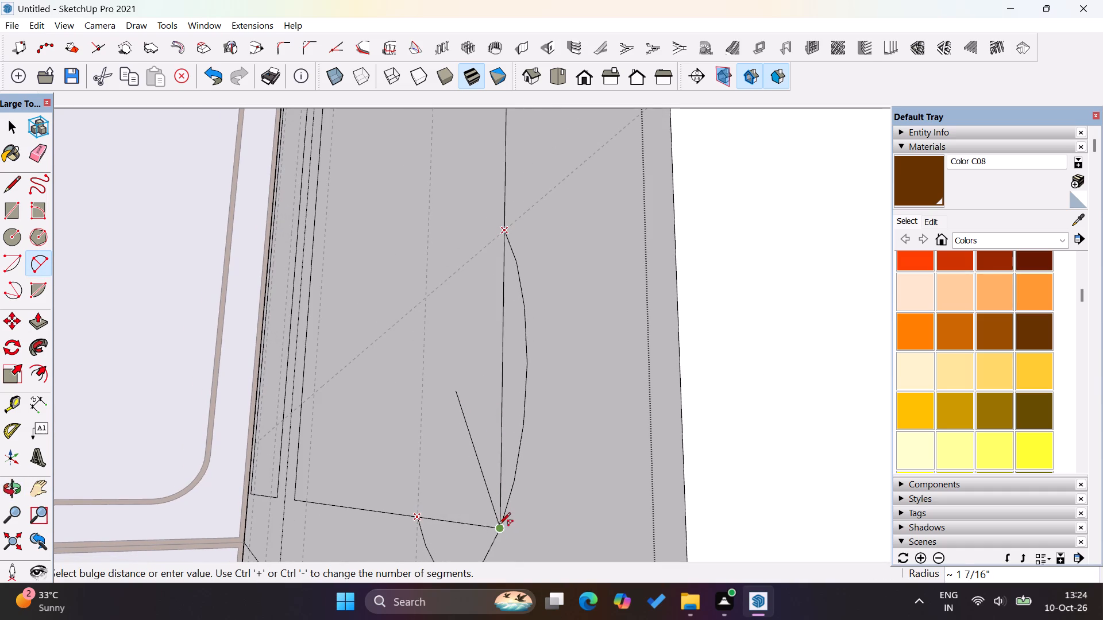
{"action": "left_click", "coordinate": [473, 433]}
Draw a corner arc between the guide intersections at the bottom-left corner of the right upper door's inner rectangle.
{"action": "scroll", "coordinate": [611, 429], "scroll_direction": "down", "scroll_amount": 5}
{"action": "middle_click_drag", "start_coordinate": [354, 444], "coordinate": [586, 482]}
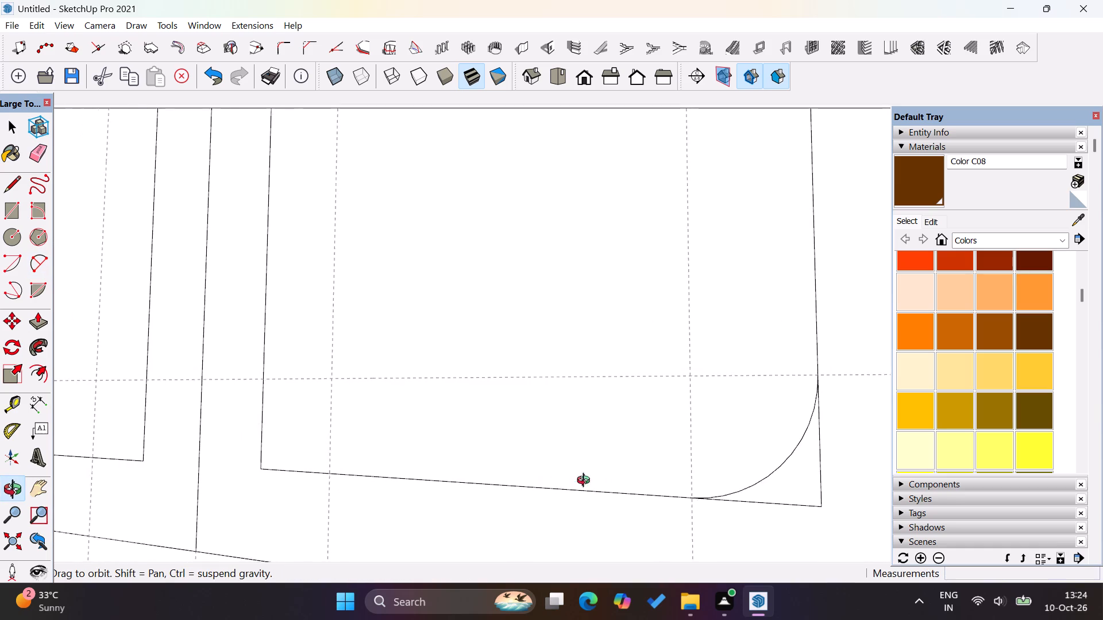
{"action": "middle_click_drag", "start_coordinate": [586, 482], "coordinate": [627, 482]}
{"action": "scroll", "coordinate": [261, 471], "scroll_direction": "up", "scroll_amount": 3}
{"action": "left_click", "coordinate": [236, 355]}
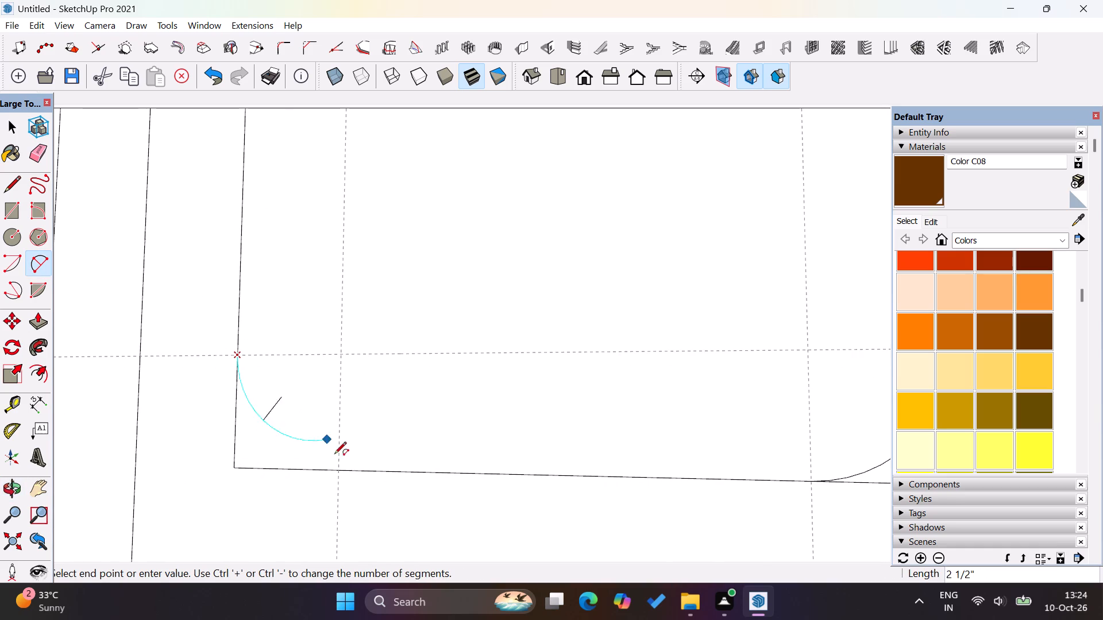
{"action": "left_click", "coordinate": [341, 468]}
{"action": "left_click", "coordinate": [272, 445]}
Draw a corner arc between the guide intersections at the bottom-right corner of the left upper door's inner rectangle.
{"action": "scroll", "coordinate": [471, 430], "scroll_direction": "down", "scroll_amount": 4}
{"action": "scroll", "coordinate": [529, 452], "scroll_direction": "down", "scroll_amount": 12}
{"action": "scroll", "coordinate": [190, 448], "scroll_direction": "up", "scroll_amount": 9}
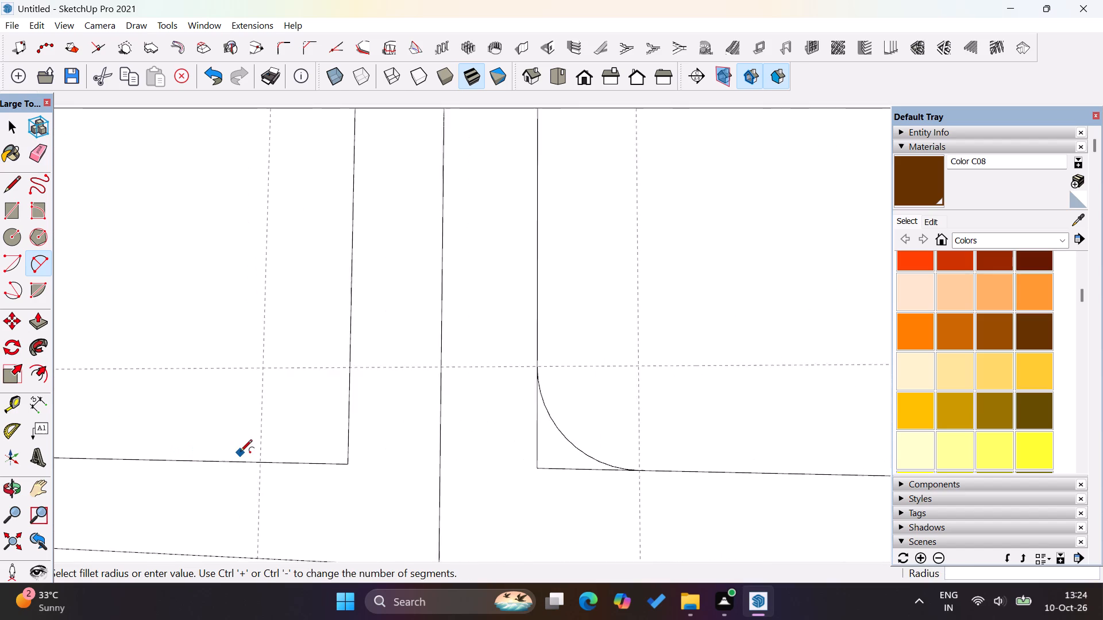
{"action": "scroll", "coordinate": [240, 452], "scroll_direction": "up", "scroll_amount": 7}
{"action": "left_click", "coordinate": [268, 470]}
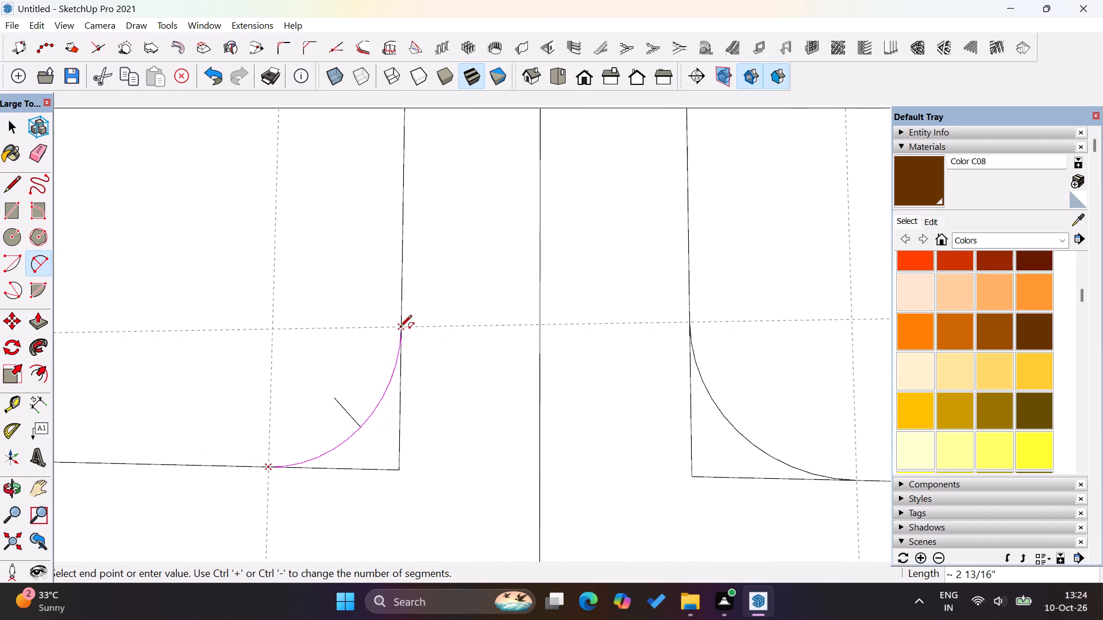
{"action": "left_click", "coordinate": [400, 328]}
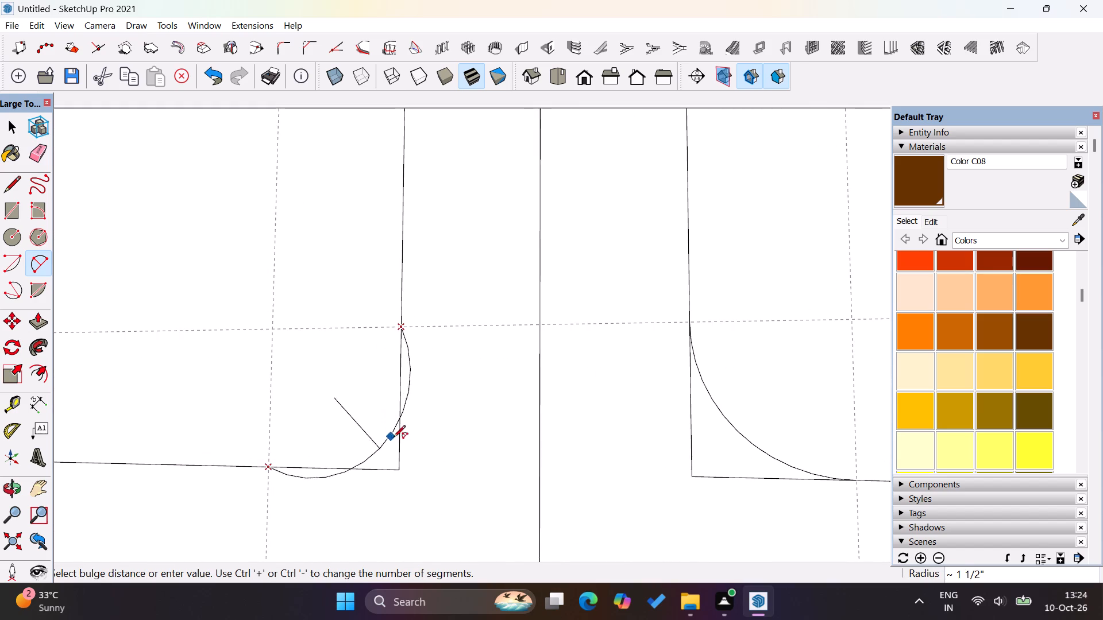
{"action": "left_click", "coordinate": [363, 423]}
Draw a 2" radius corner arc between the guide intersections at the bottom-left corner of the left upper door's inner rectangle.
{"action": "scroll", "coordinate": [496, 434], "scroll_direction": "down", "scroll_amount": 5}
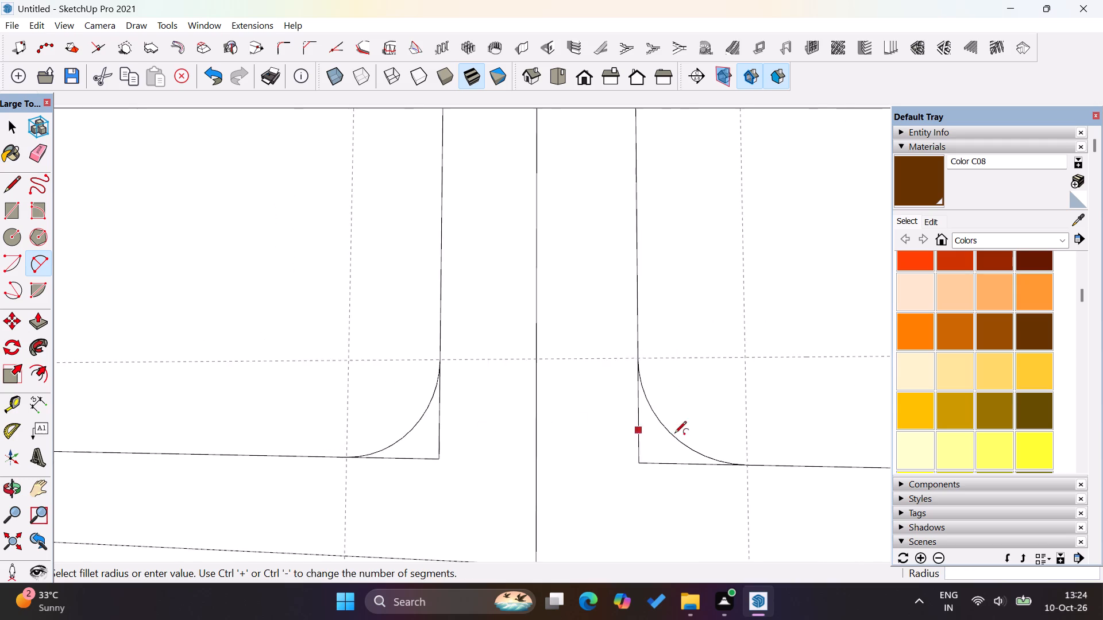
{"action": "scroll", "coordinate": [674, 434], "scroll_direction": "down", "scroll_amount": 11}
{"action": "scroll", "coordinate": [236, 409], "scroll_direction": "up", "scroll_amount": 9}
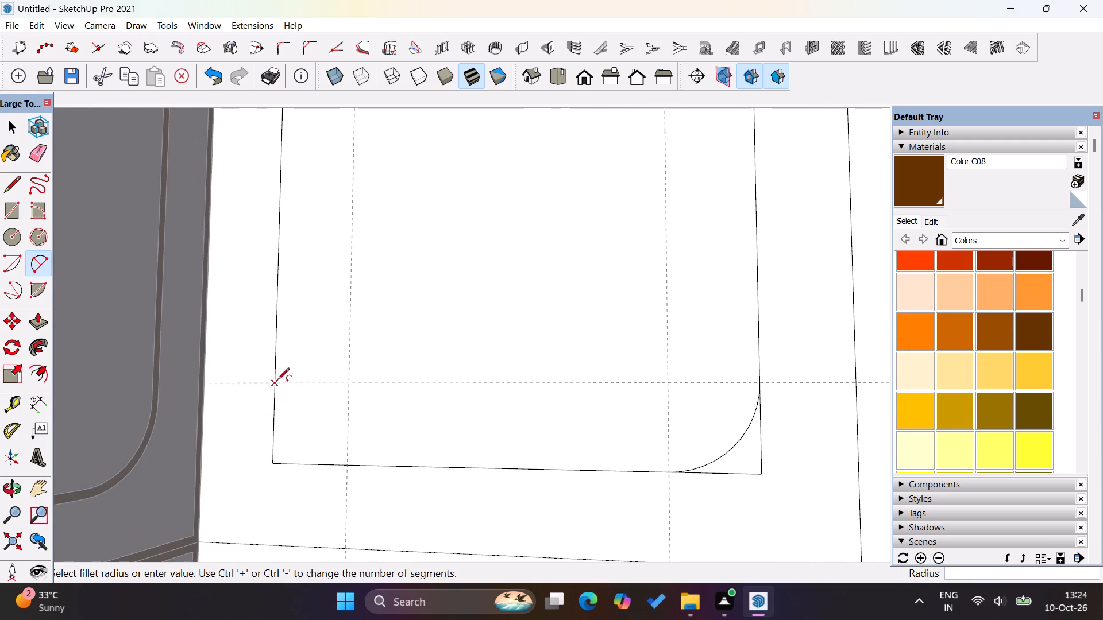
{"action": "left_click", "coordinate": [277, 381]}
{"action": "left_click", "coordinate": [346, 463]}
{"action": "left_click", "coordinate": [304, 452]}
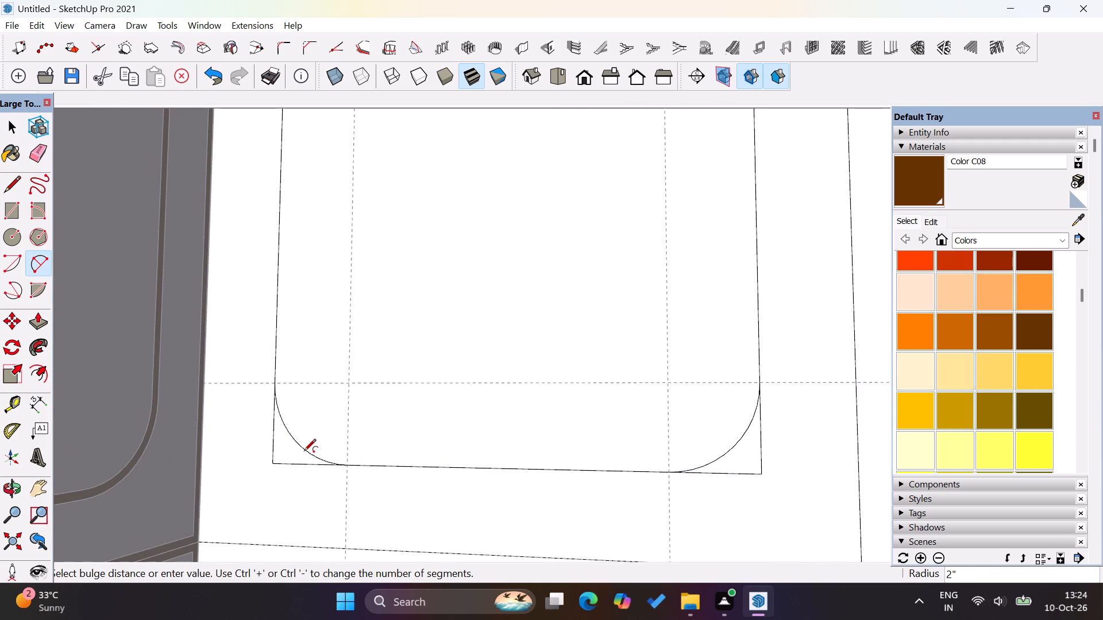
Erase the leftover square corner edges outside the bottom arcs of both upper door panels.
{"action": "left_click", "coordinate": [32, 159]}
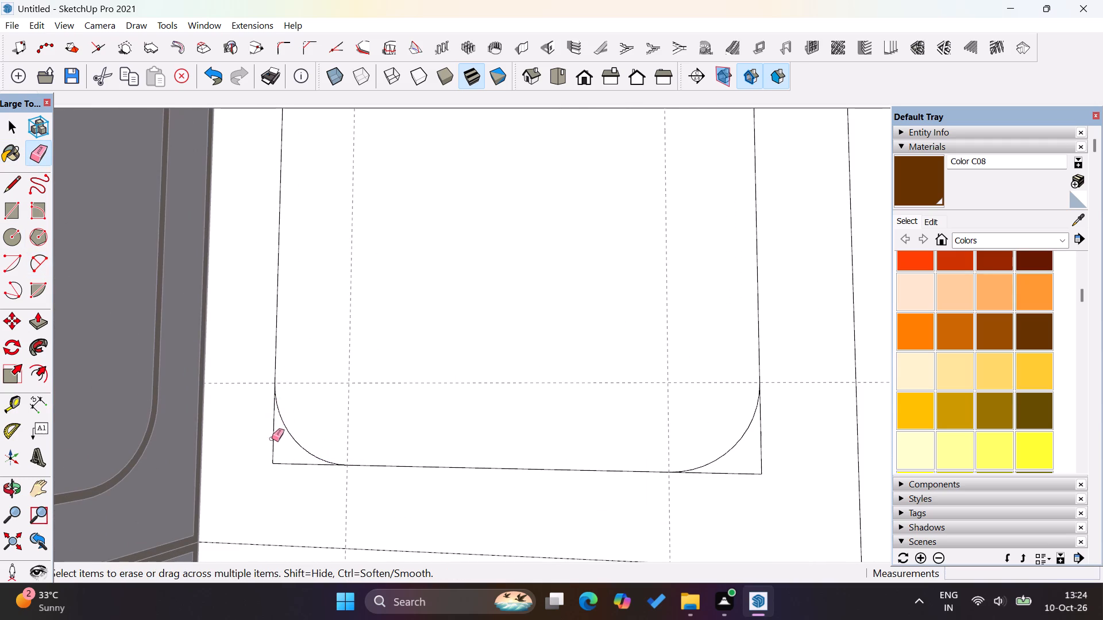
{"action": "left_click_drag", "start_coordinate": [271, 439], "coordinate": [291, 472]}
{"action": "left_click_drag", "start_coordinate": [769, 467], "coordinate": [757, 478]}
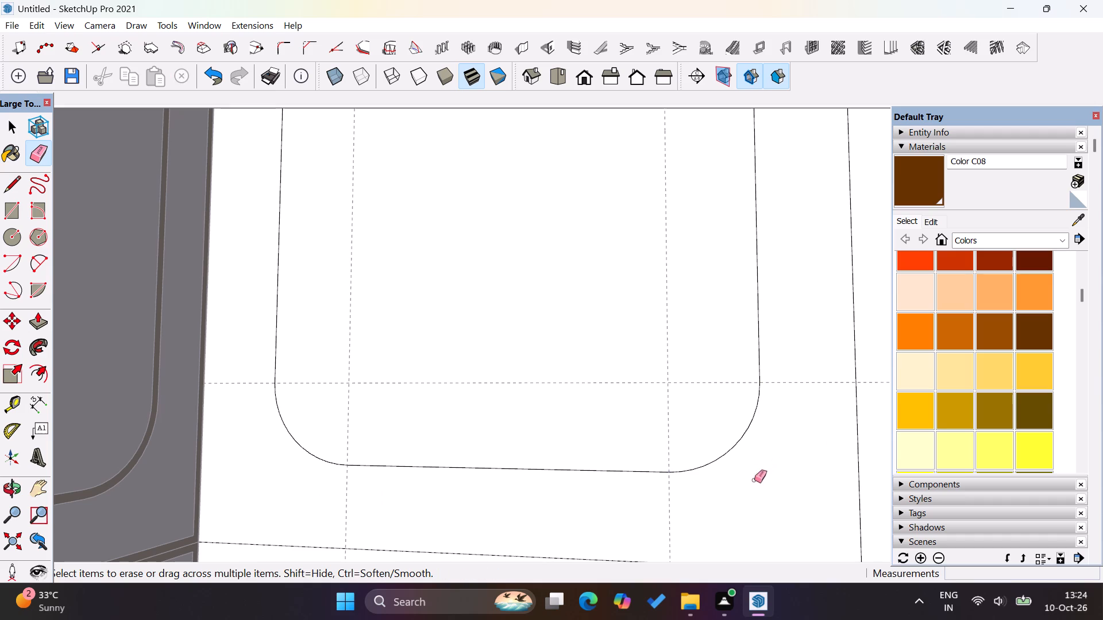
{"action": "scroll", "coordinate": [443, 490], "scroll_direction": "down", "scroll_amount": 4}
{"action": "scroll", "coordinate": [298, 387], "scroll_direction": "down", "scroll_amount": 12}
{"action": "scroll", "coordinate": [857, 451], "scroll_direction": "up", "scroll_amount": 2}
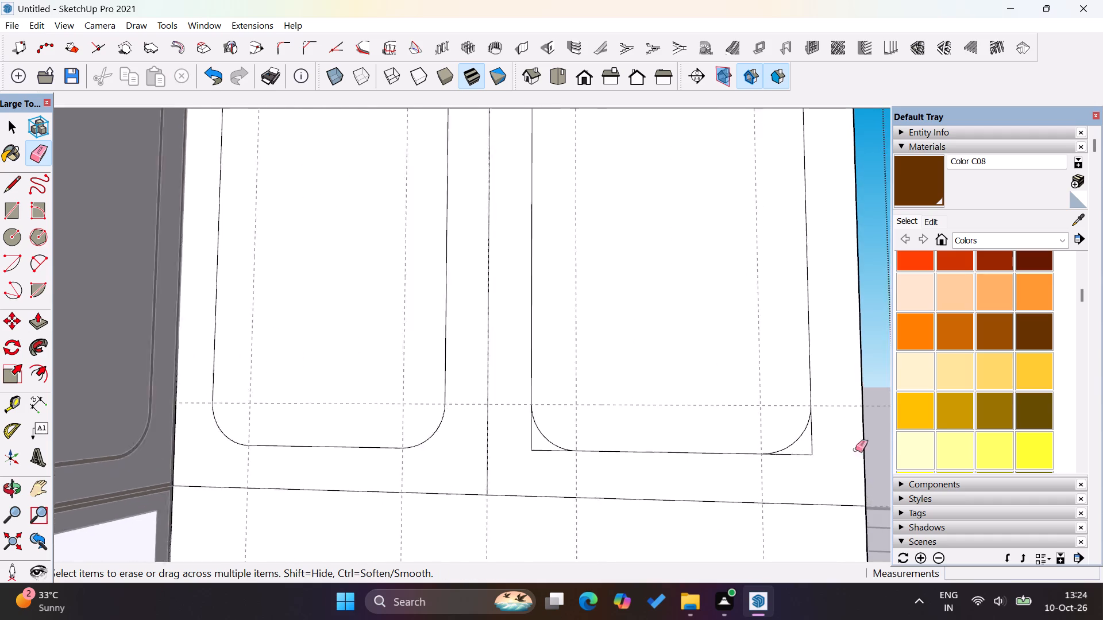
{"action": "scroll", "coordinate": [855, 449], "scroll_direction": "up", "scroll_amount": 7}
{"action": "left_click_drag", "start_coordinate": [805, 456], "coordinate": [801, 448]}
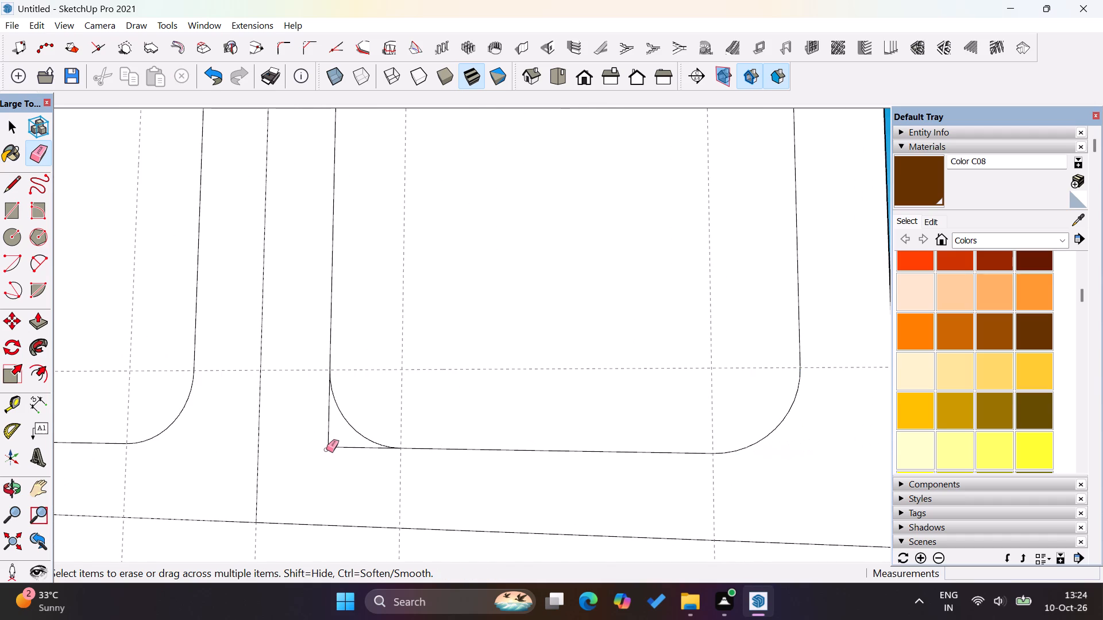
{"action": "left_click_drag", "start_coordinate": [330, 449], "coordinate": [321, 436]}
Erase the leftover square corner edges outside the top arcs of both upper door panels.
{"action": "scroll", "coordinate": [380, 476], "scroll_direction": "down", "scroll_amount": 20}
{"action": "scroll", "coordinate": [380, 476], "scroll_direction": "down", "scroll_amount": 1}
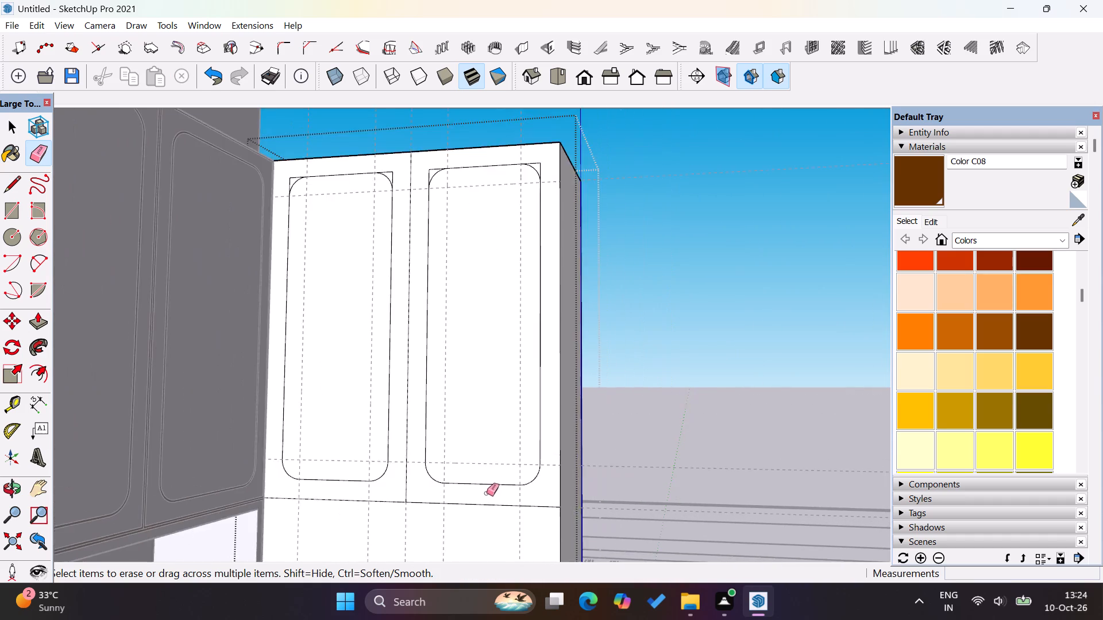
{"action": "scroll", "coordinate": [487, 493], "scroll_direction": "down", "scroll_amount": 5}
{"action": "scroll", "coordinate": [509, 239], "scroll_direction": "up", "scroll_amount": 18}
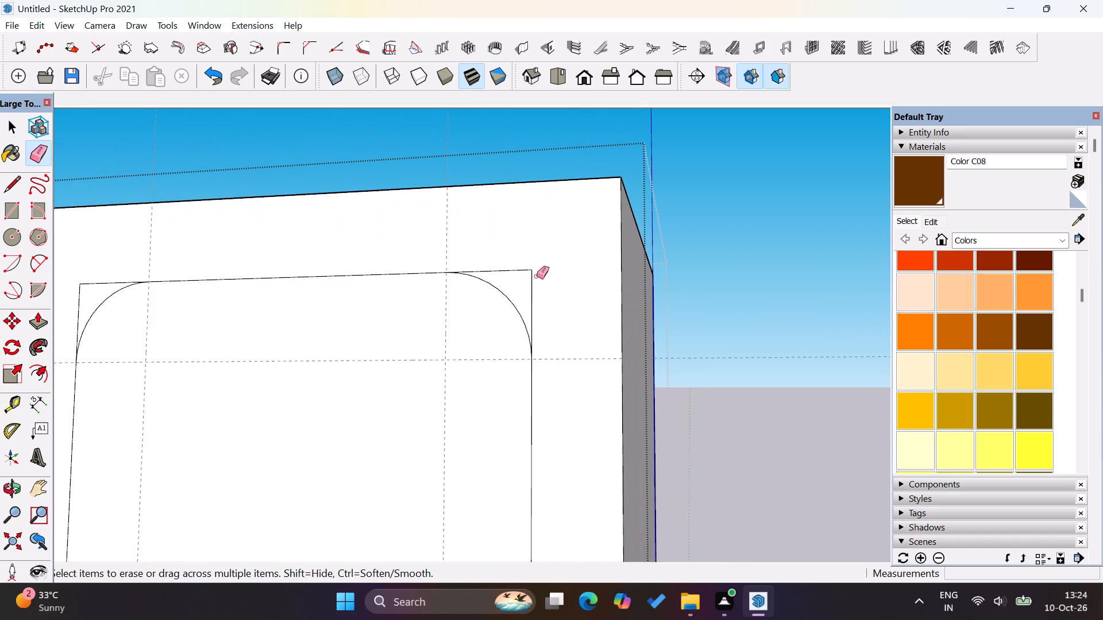
{"action": "left_click_drag", "start_coordinate": [537, 276], "coordinate": [522, 263]}
{"action": "scroll", "coordinate": [524, 277], "scroll_direction": "down", "scroll_amount": 4}
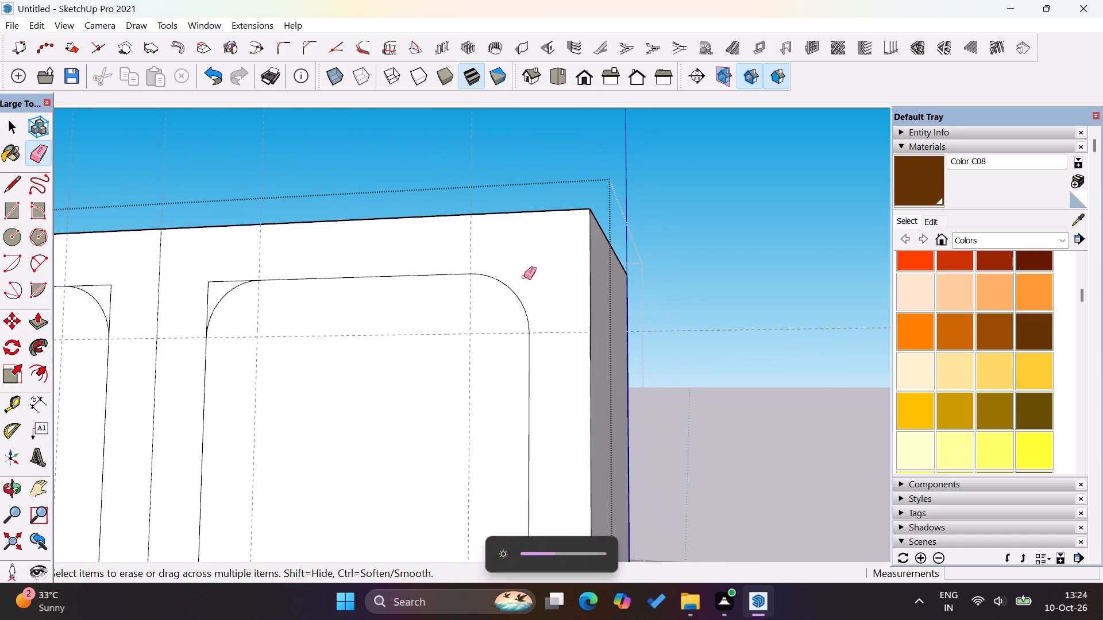
{"action": "scroll", "coordinate": [564, 298], "scroll_direction": "down", "scroll_amount": 5}
{"action": "scroll", "coordinate": [348, 303], "scroll_direction": "up", "scroll_amount": 10}
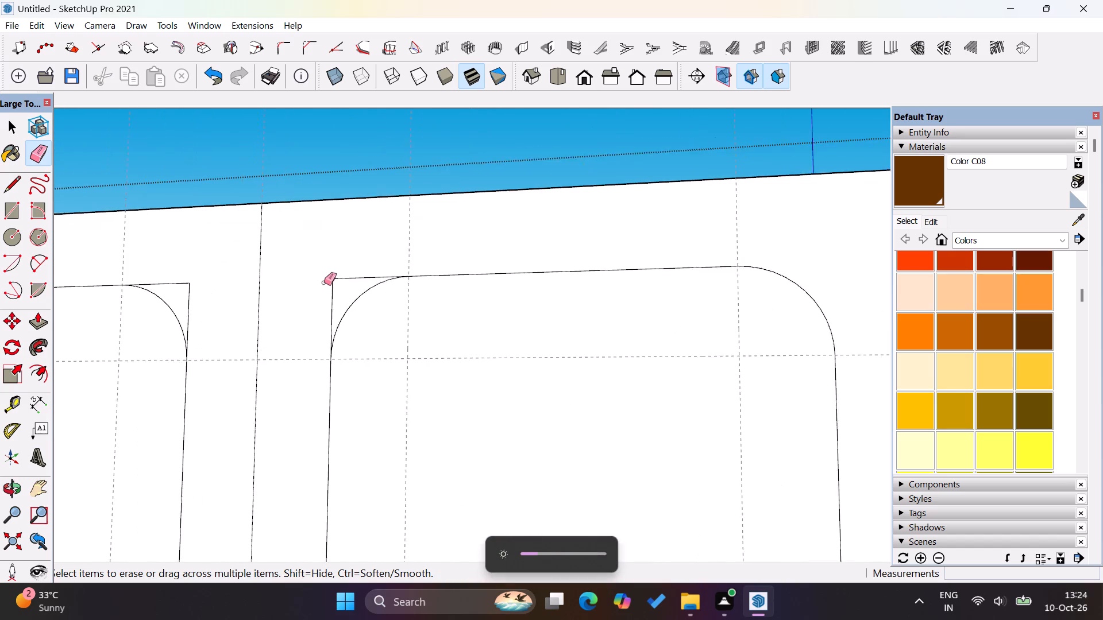
{"action": "scroll", "coordinate": [324, 282], "scroll_direction": "up", "scroll_amount": 2}
{"action": "left_click_drag", "start_coordinate": [327, 280], "coordinate": [358, 272]}
{"action": "scroll", "coordinate": [495, 297], "scroll_direction": "down", "scroll_amount": 4}
{"action": "scroll", "coordinate": [234, 276], "scroll_direction": "up", "scroll_amount": 4}
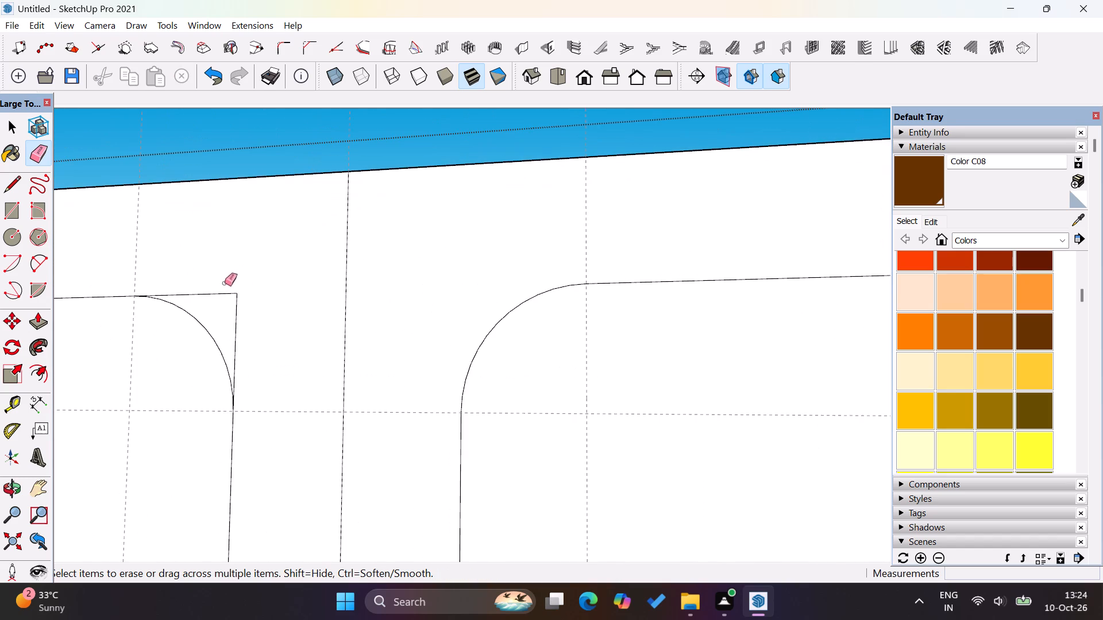
{"action": "left_click_drag", "start_coordinate": [225, 285], "coordinate": [246, 303]}
{"action": "scroll", "coordinate": [433, 317], "scroll_direction": "down", "scroll_amount": 14}
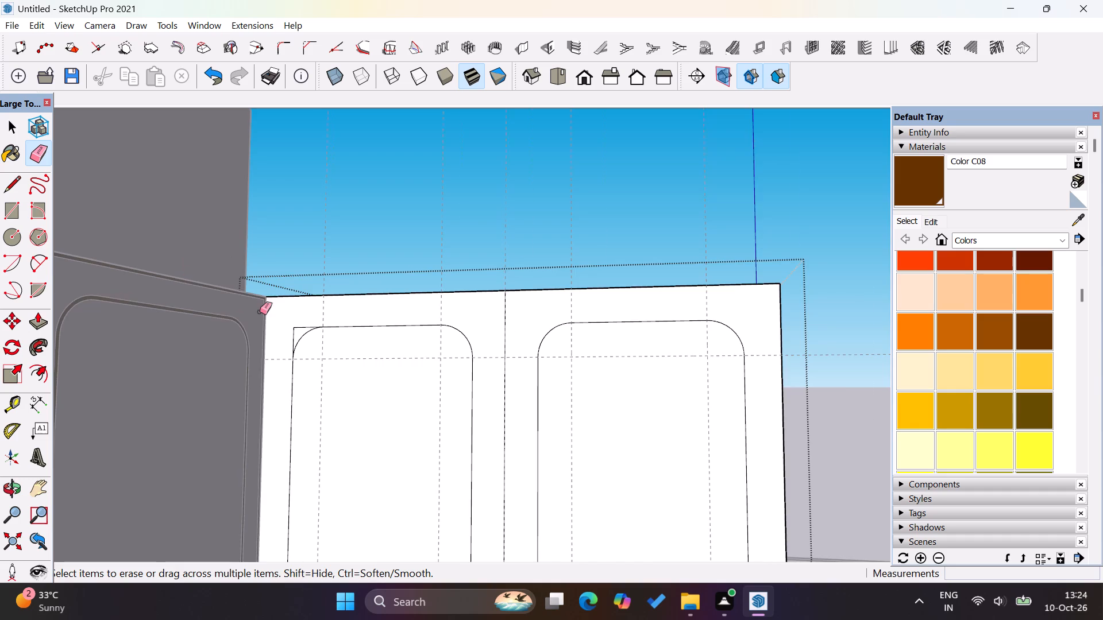
{"action": "scroll", "coordinate": [260, 312], "scroll_direction": "up", "scroll_amount": 18}
{"action": "left_click_drag", "start_coordinate": [328, 334], "coordinate": [312, 351]}
{"action": "left_click", "coordinate": [310, 352]}
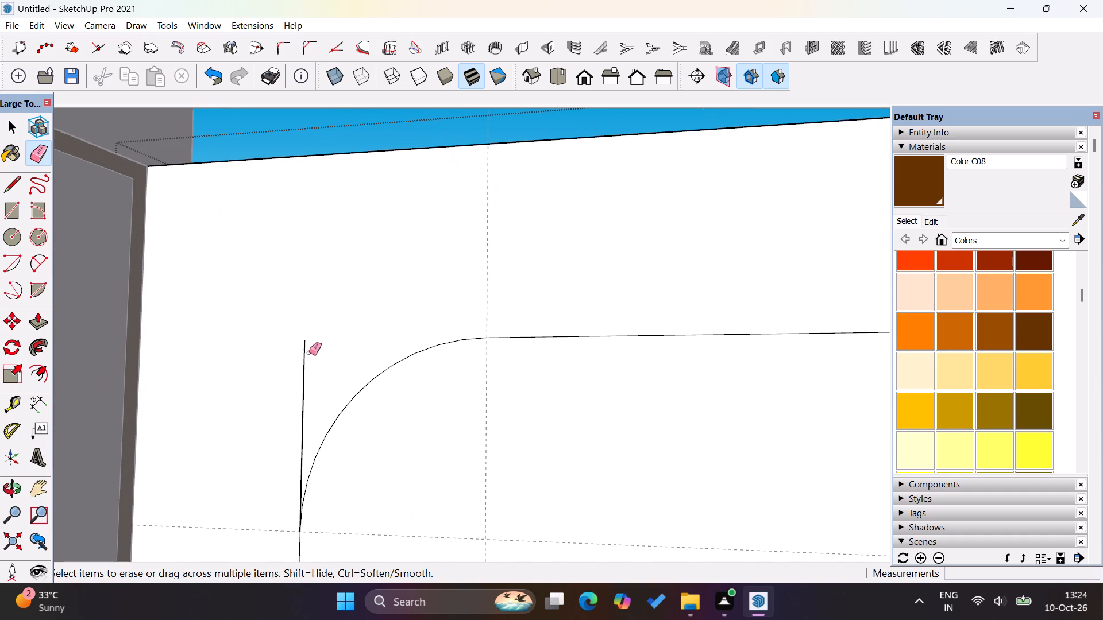
{"action": "left_click_drag", "start_coordinate": [309, 352], "coordinate": [302, 355]}
{"action": "left_click", "coordinate": [305, 355]}
Offset the rounded panel outlines of both upper doors inward by 0.2".
{"action": "scroll", "coordinate": [341, 358], "scroll_direction": "down", "scroll_amount": 10}
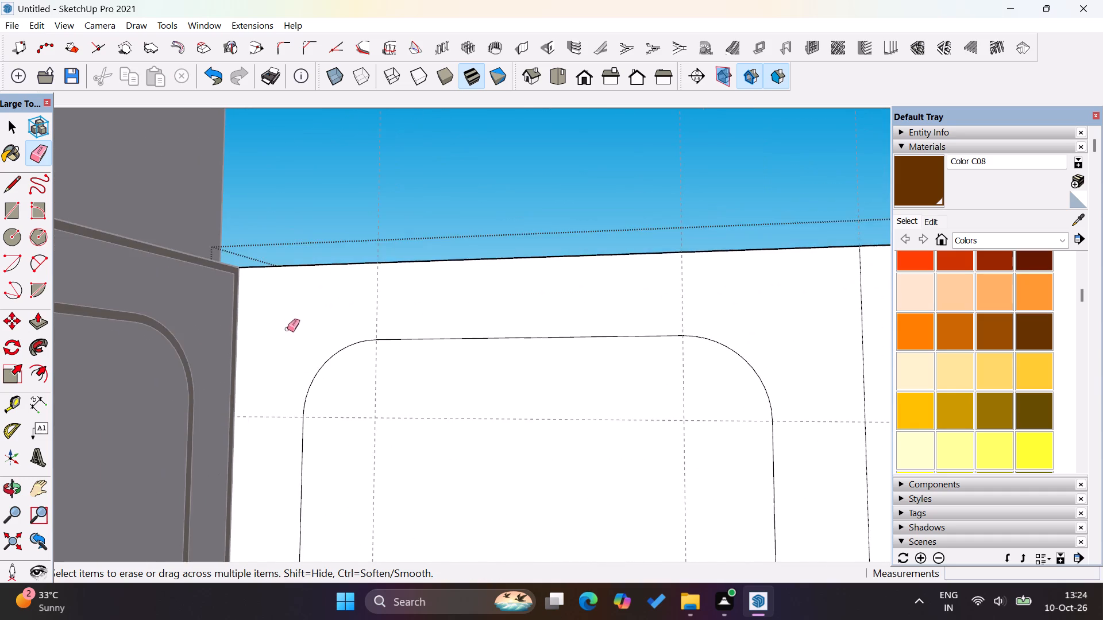
{"action": "scroll", "coordinate": [287, 329], "scroll_direction": "down", "scroll_amount": 6}
{"action": "left_click", "coordinate": [45, 380]}
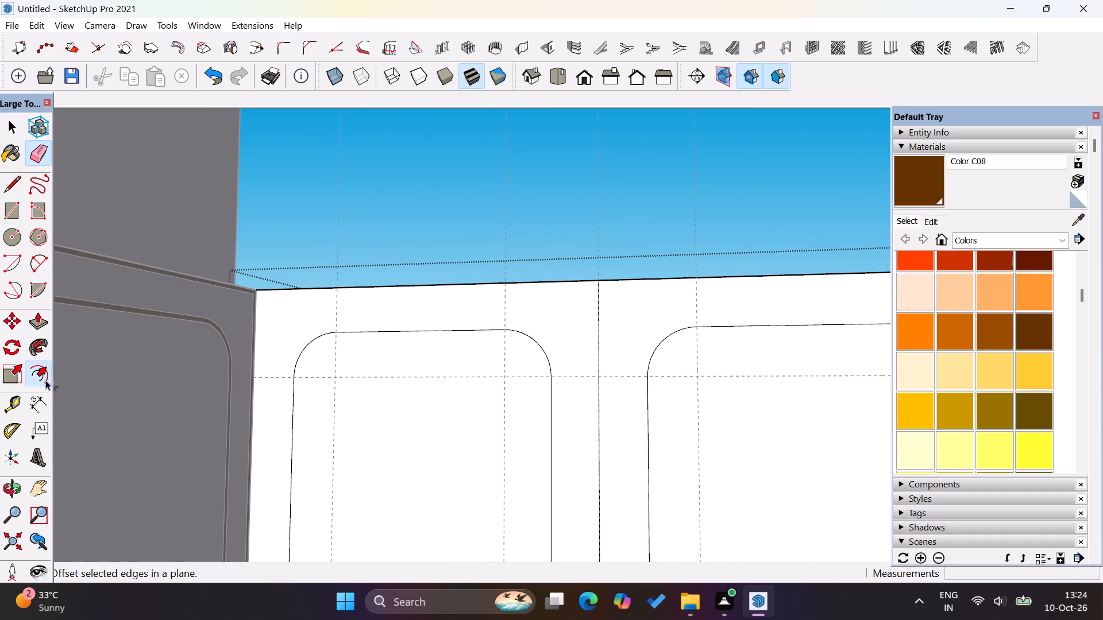
{"action": "left_click", "coordinate": [318, 352]}
{"action": "type", "text": "0.2"}
{"action": "key", "text": "Return"}
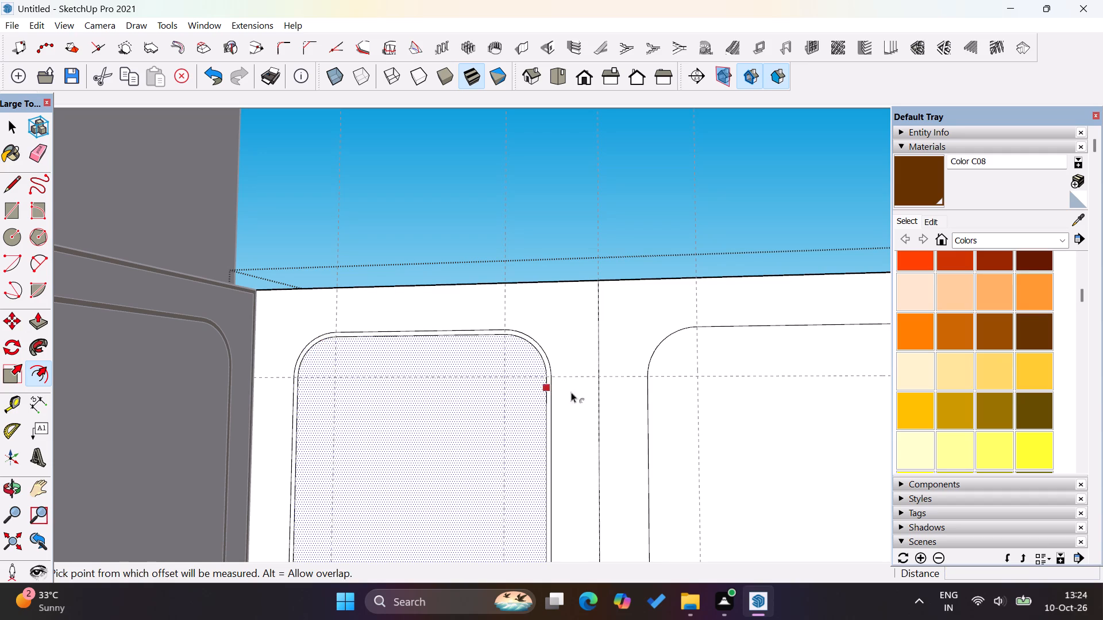
{"action": "double_click", "coordinate": [669, 376]}
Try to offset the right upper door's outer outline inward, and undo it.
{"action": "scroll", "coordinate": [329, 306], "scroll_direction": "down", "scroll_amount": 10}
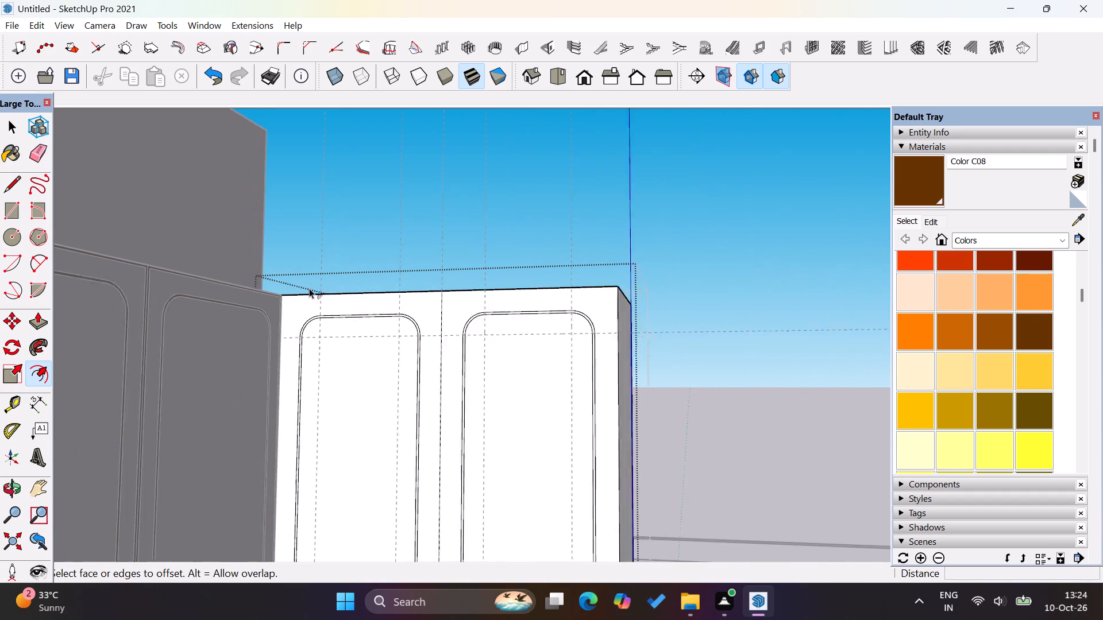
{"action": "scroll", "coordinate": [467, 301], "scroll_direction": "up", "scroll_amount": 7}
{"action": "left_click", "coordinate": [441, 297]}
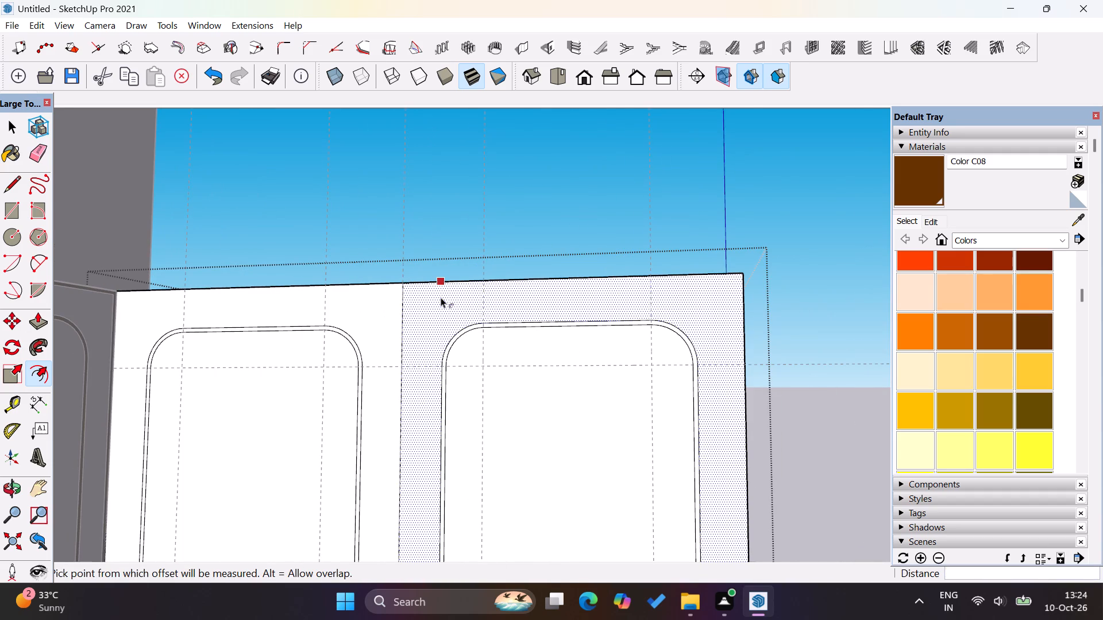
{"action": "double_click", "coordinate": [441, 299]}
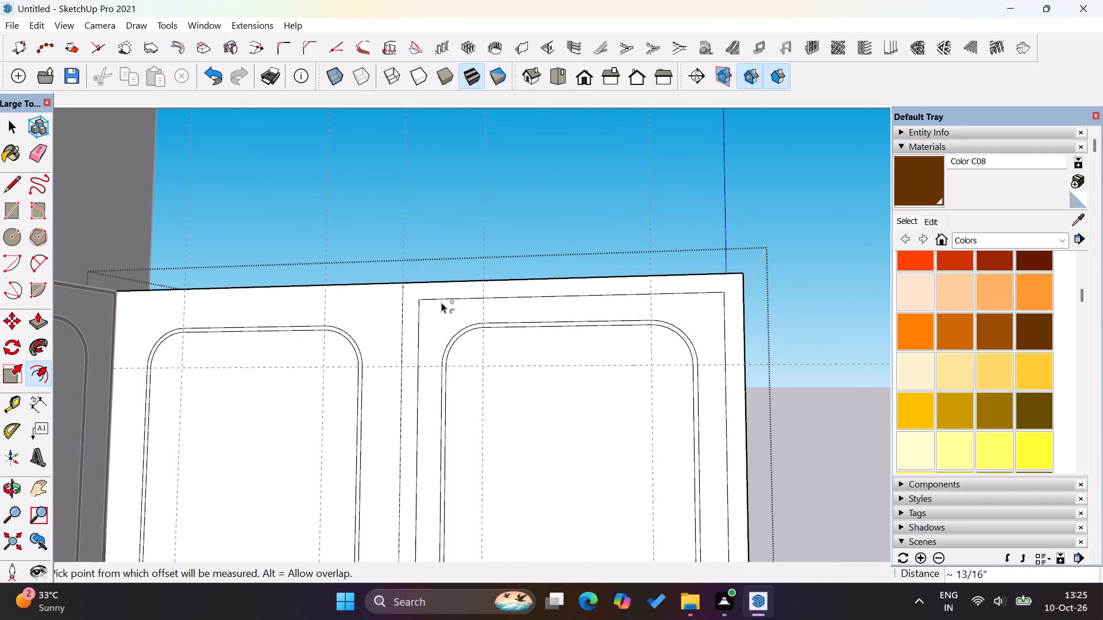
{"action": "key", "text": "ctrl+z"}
Offset the right upper door's outer outline inward by 0.2".
{"action": "left_click", "coordinate": [435, 303]}
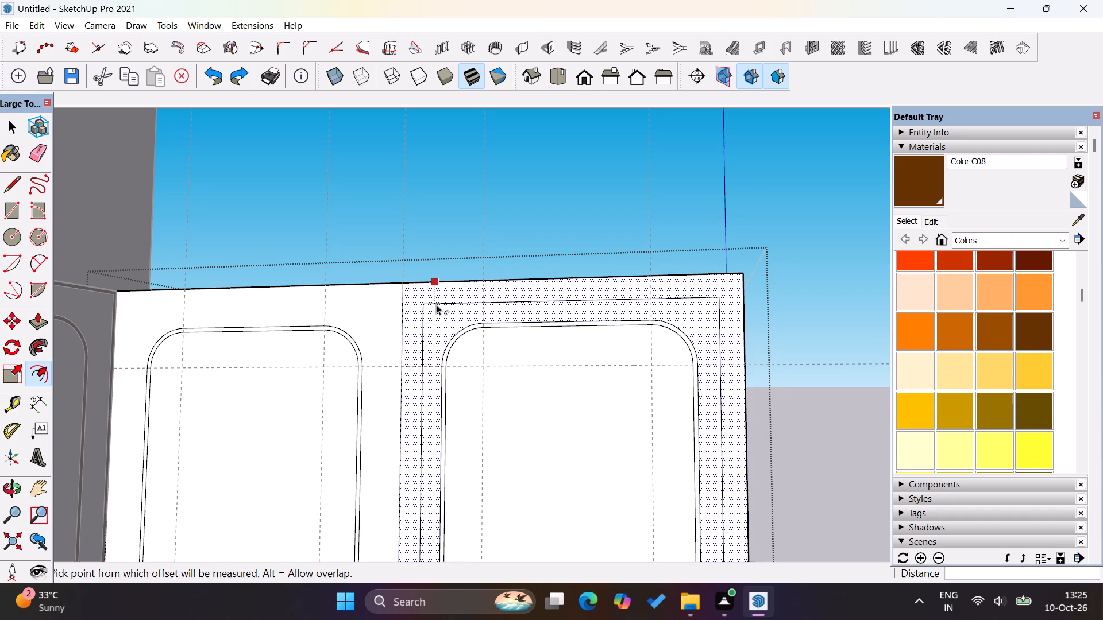
{"action": "type", "text": "0.2"}
{"action": "key", "text": "Return"}
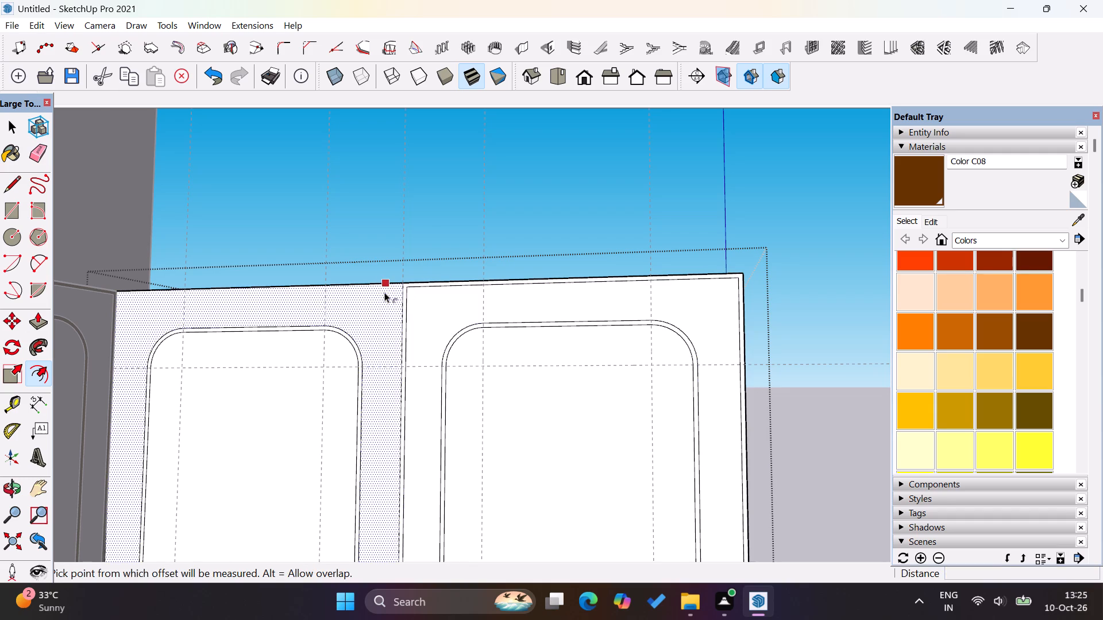
Offset the outer outlines of the left upper door, both lower doors and the middle section inward by 0.2".
{"action": "double_click", "coordinate": [384, 292]}
{"action": "scroll", "coordinate": [392, 238], "scroll_direction": "down", "scroll_amount": 16}
{"action": "scroll", "coordinate": [409, 208], "scroll_direction": "down", "scroll_amount": 5}
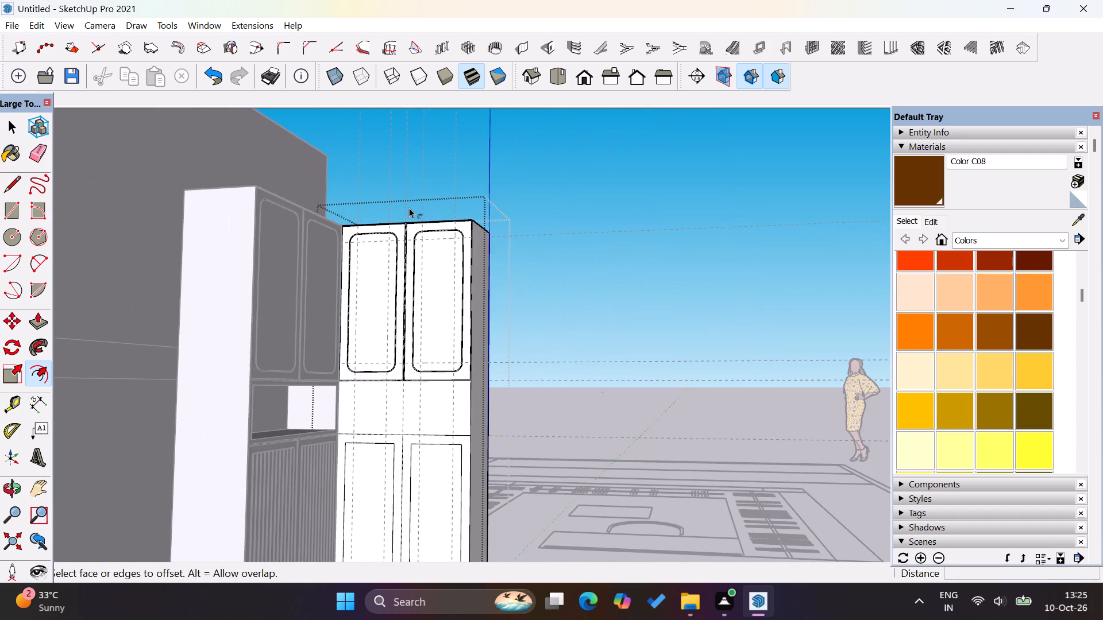
{"action": "scroll", "coordinate": [409, 208], "scroll_direction": "down", "scroll_amount": 4}
{"action": "scroll", "coordinate": [405, 452], "scroll_direction": "up", "scroll_amount": 14}
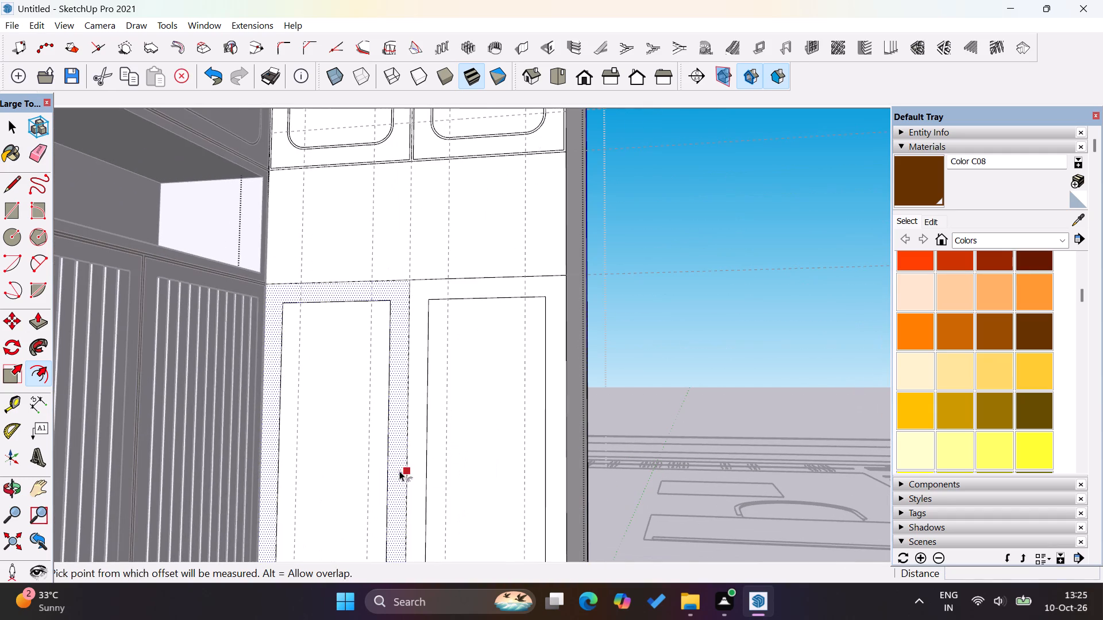
{"action": "left_click", "coordinate": [405, 471]}
{"action": "double_click", "coordinate": [403, 471]}
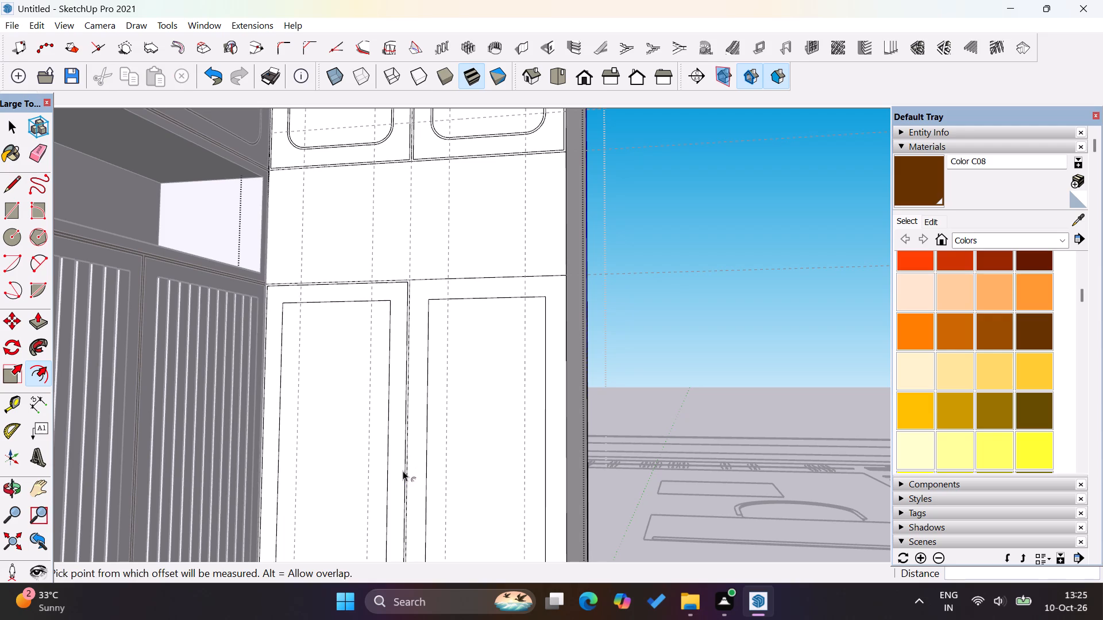
{"action": "double_click", "coordinate": [413, 471]}
{"action": "double_click", "coordinate": [422, 240]}
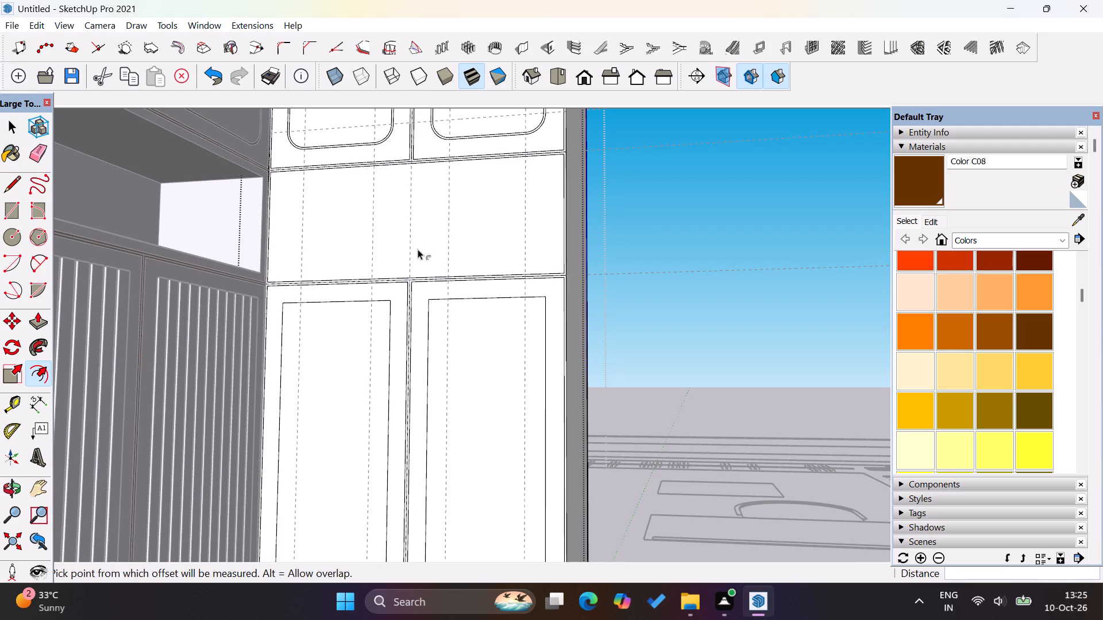
{"action": "left_click", "coordinate": [18, 129]}
{"action": "left_click", "coordinate": [651, 203]}
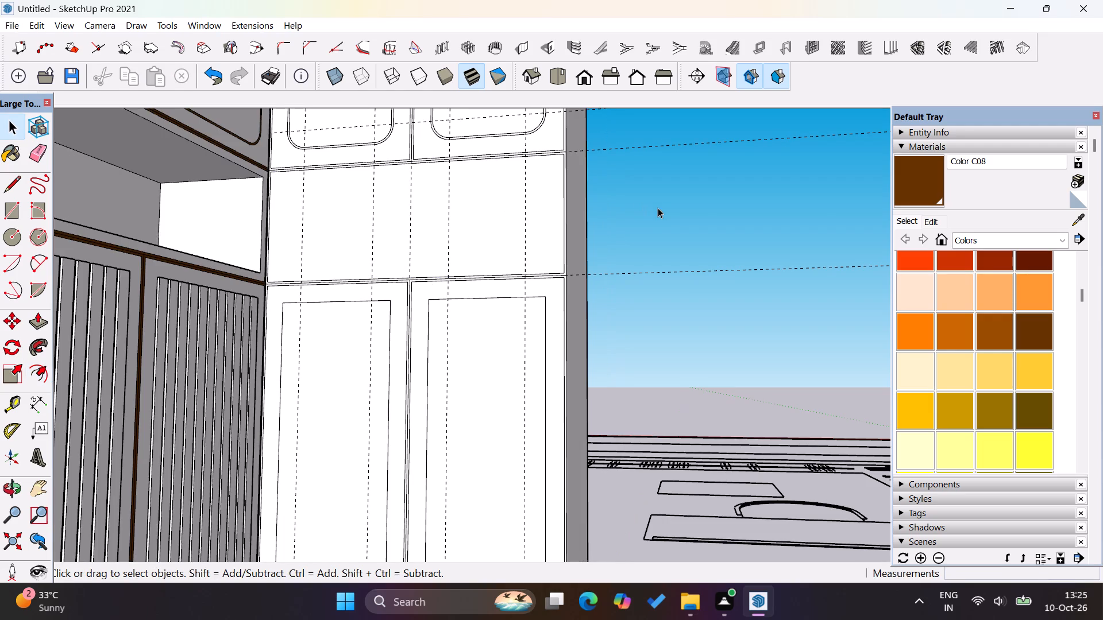
Copy the vertical slat panel group from the left lower door of the finished adjoining cabinet.
{"action": "scroll", "coordinate": [344, 420], "scroll_direction": "up", "scroll_amount": 4}
{"action": "scroll", "coordinate": [506, 219], "scroll_direction": "down", "scroll_amount": 4}
{"action": "middle_click_drag", "start_coordinate": [452, 409], "coordinate": [469, 433]}
{"action": "scroll", "coordinate": [421, 363], "scroll_direction": "down", "scroll_amount": 5}
{"action": "left_click", "coordinate": [186, 388]}
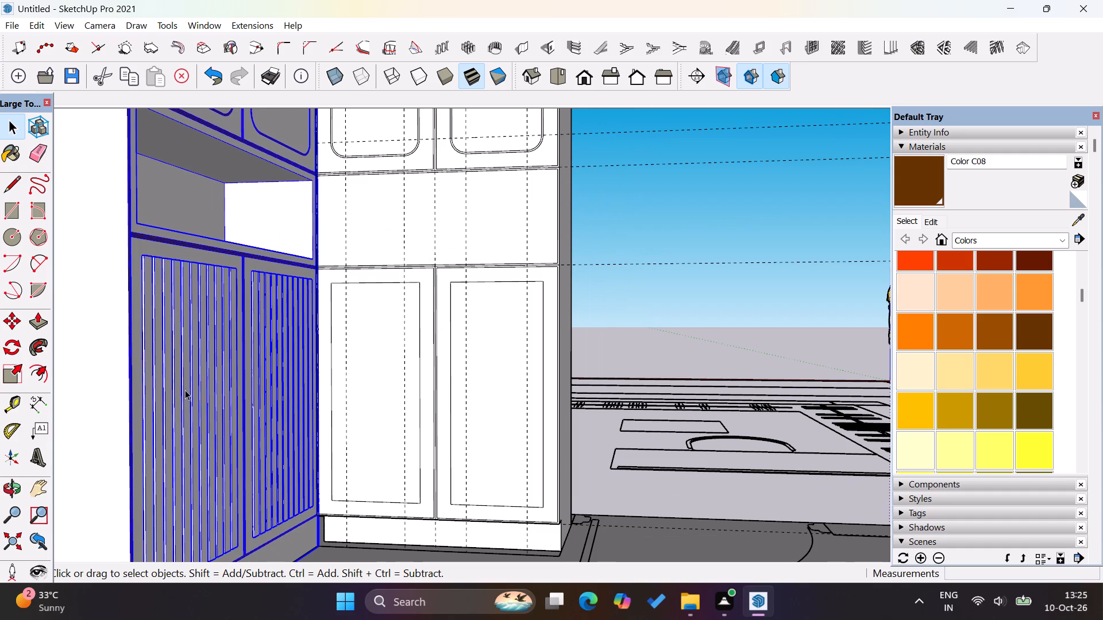
{"action": "double_click", "coordinate": [185, 390]}
{"action": "left_click", "coordinate": [187, 396]}
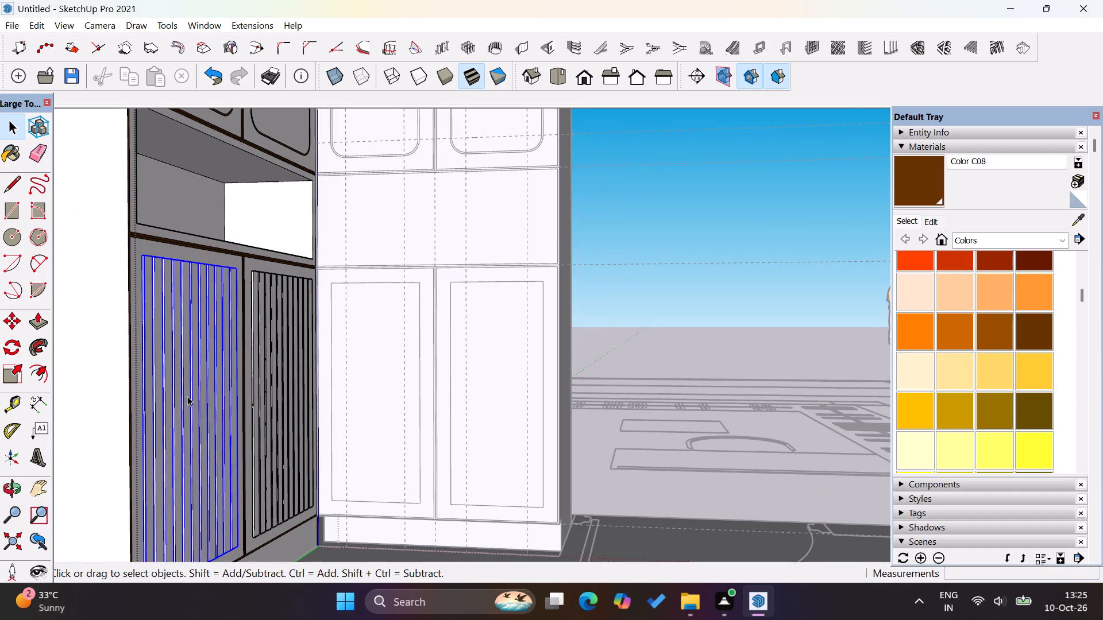
{"action": "key", "text": "ctrl+c"}
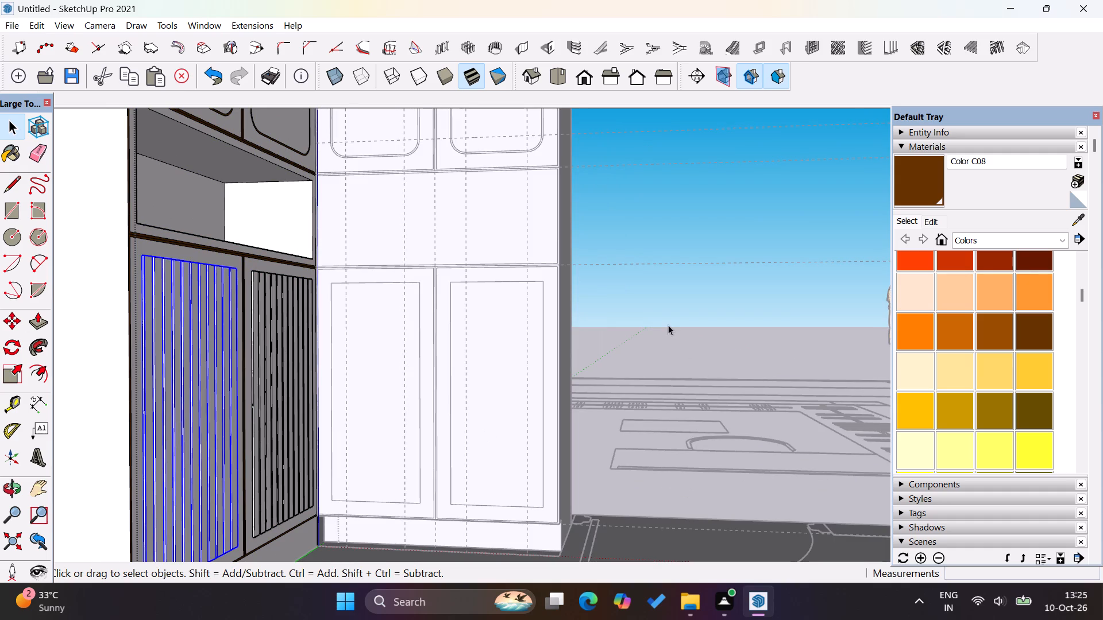
{"action": "left_click", "coordinate": [668, 325]}
{"action": "left_click", "coordinate": [649, 215]}
{"action": "left_click", "coordinate": [678, 321]}
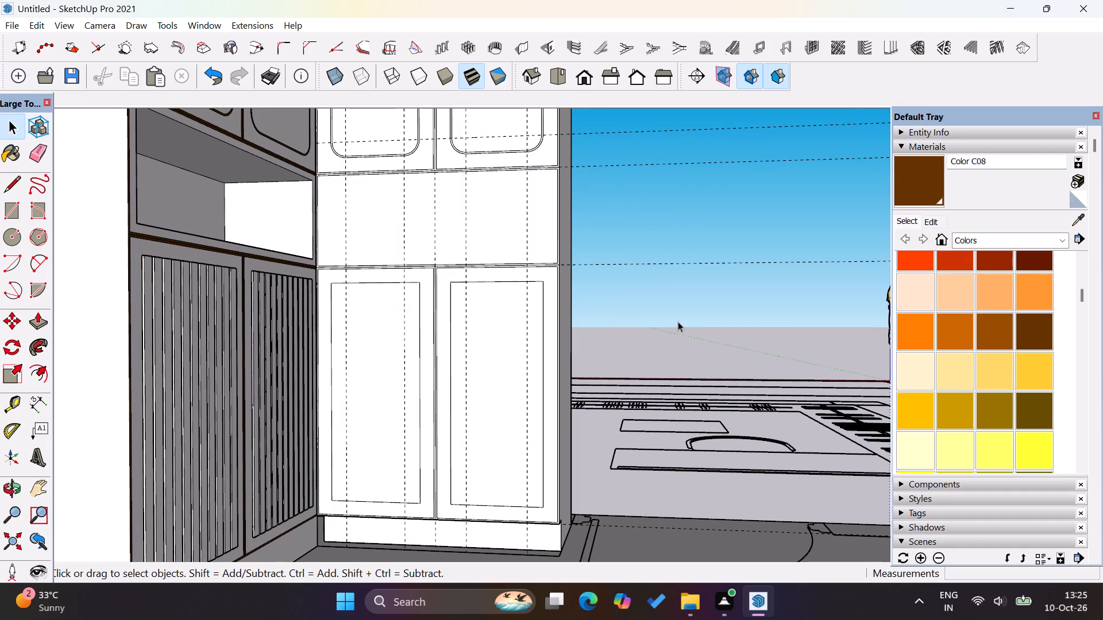
{"action": "left_click", "coordinate": [675, 321]}
{"action": "left_click", "coordinate": [676, 238]}
Paste the slat panel near the lower outer corner of the tall block's right lower door.
{"action": "scroll", "coordinate": [412, 478], "scroll_direction": "down", "scroll_amount": 18}
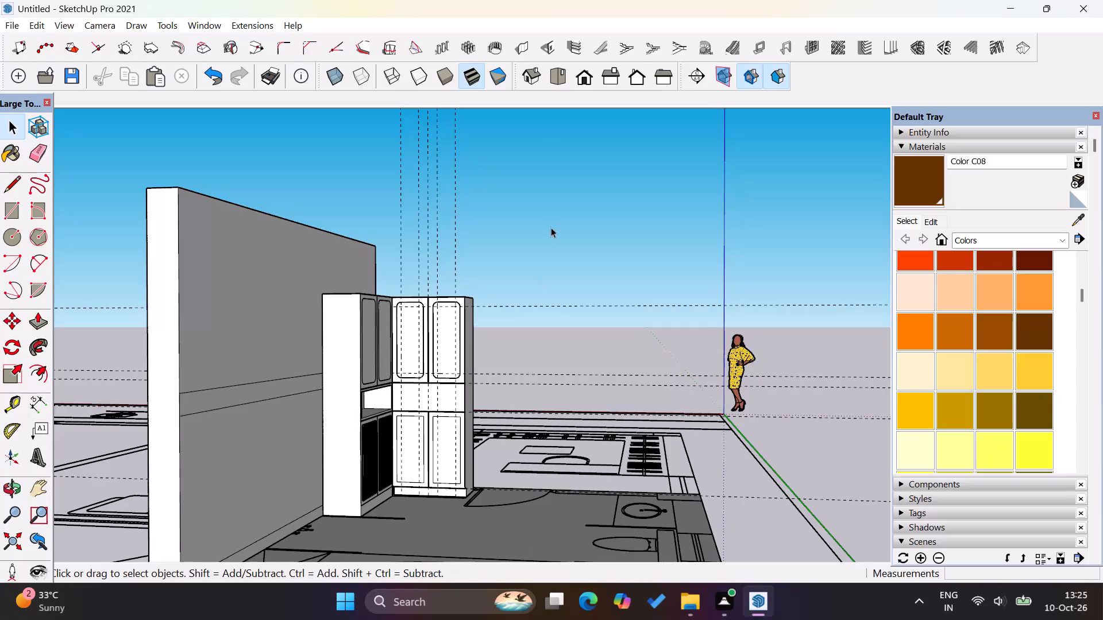
{"action": "double_click", "coordinate": [551, 227]}
{"action": "left_click", "coordinate": [460, 387]}
{"action": "scroll", "coordinate": [454, 413], "scroll_direction": "up", "scroll_amount": 9}
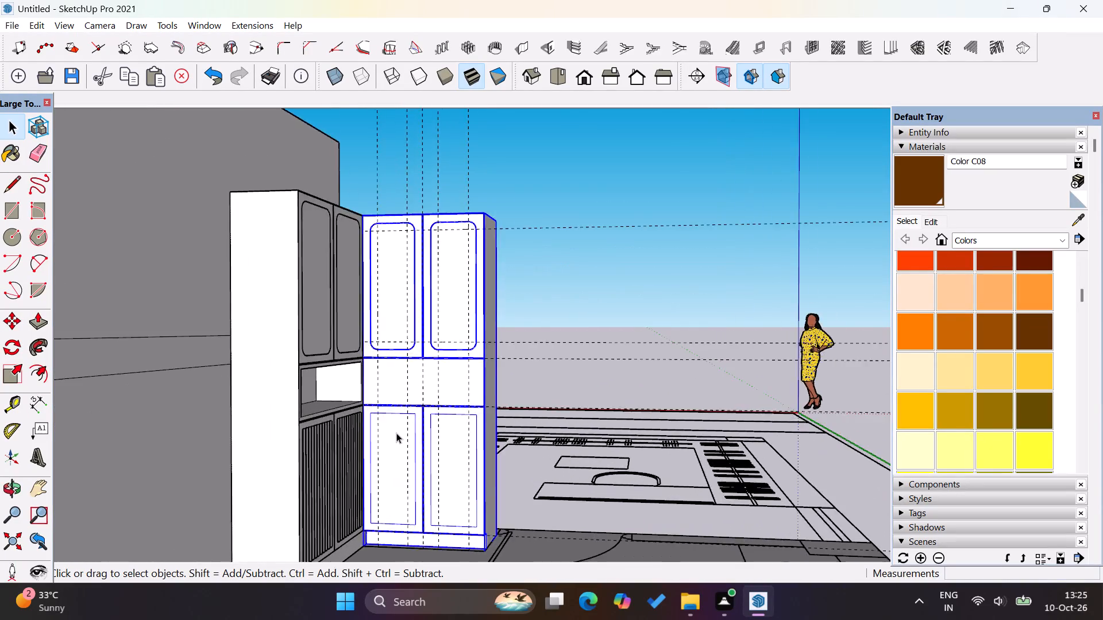
{"action": "scroll", "coordinate": [396, 433], "scroll_direction": "up", "scroll_amount": 10}
{"action": "key", "text": "ctrl+v"}
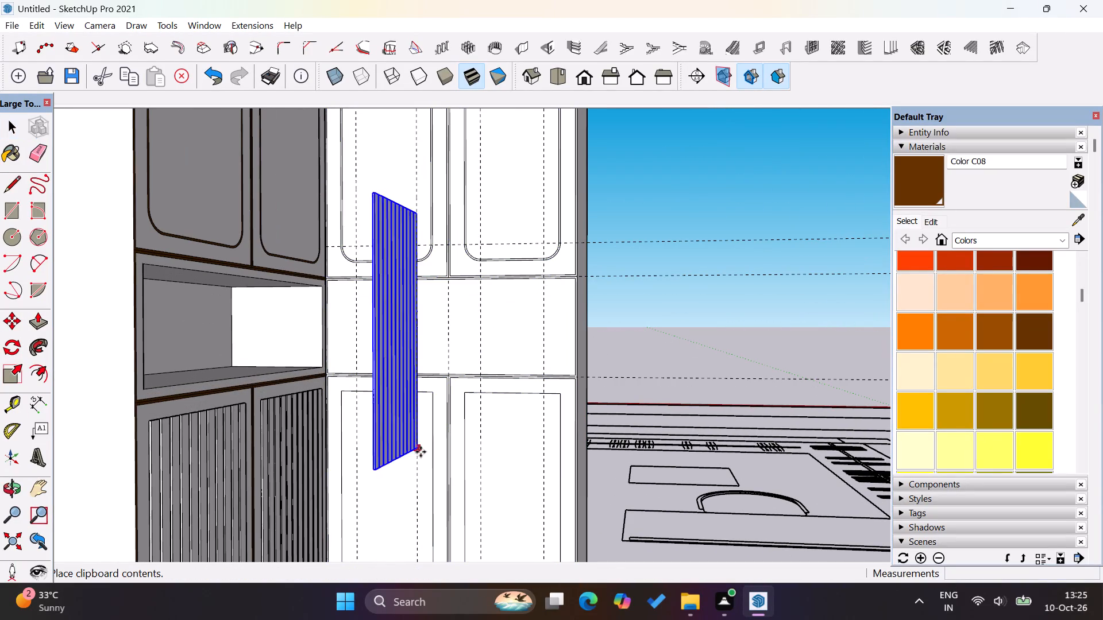
{"action": "scroll", "coordinate": [457, 392], "scroll_direction": "down", "scroll_amount": 9}
{"action": "scroll", "coordinate": [508, 534], "scroll_direction": "up", "scroll_amount": 3}
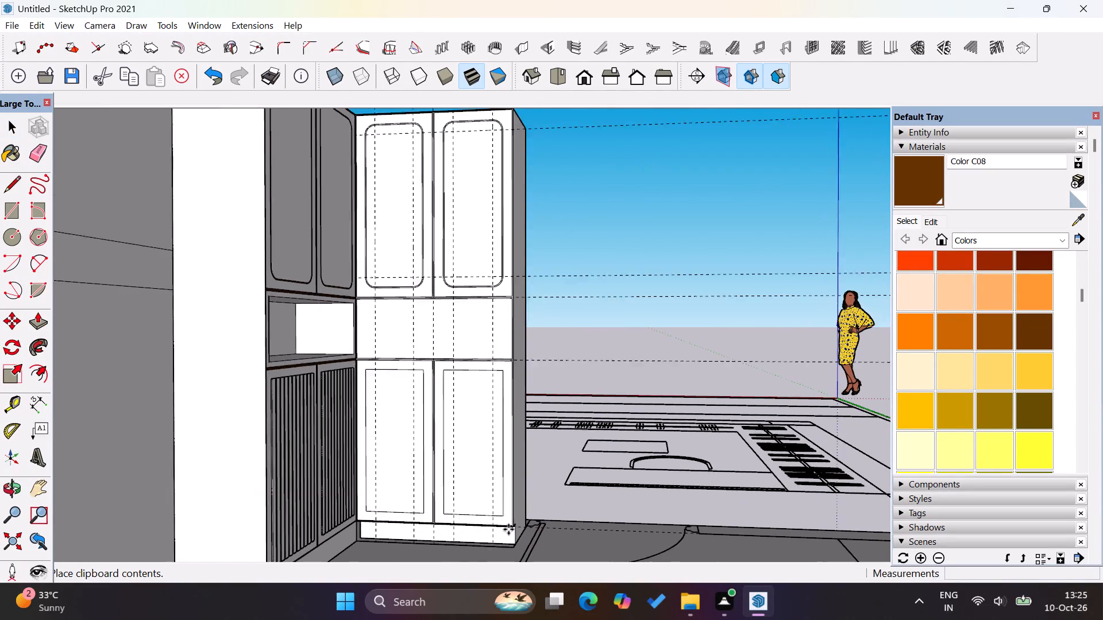
{"action": "scroll", "coordinate": [508, 529], "scroll_direction": "up", "scroll_amount": 15}
{"action": "left_click", "coordinate": [503, 512]}
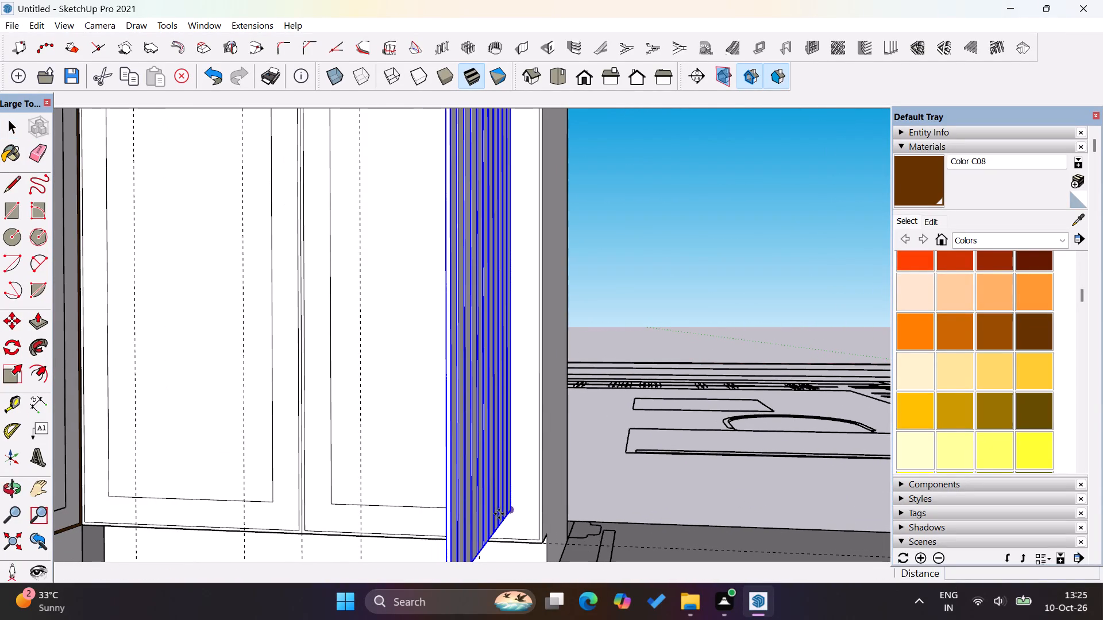
Rotate the pasted slat panel 90 degrees horizontally so it runs parallel to the tall block's door fronts.
{"action": "left_click", "coordinate": [13, 347]}
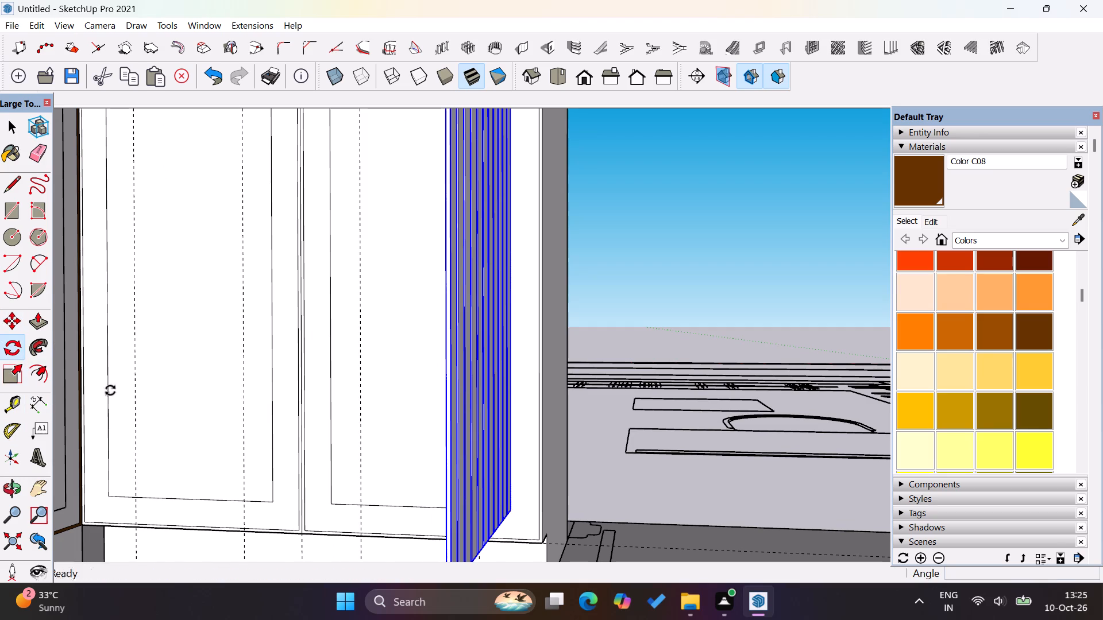
{"action": "scroll", "coordinate": [403, 390], "scroll_direction": "down", "scroll_amount": 9}
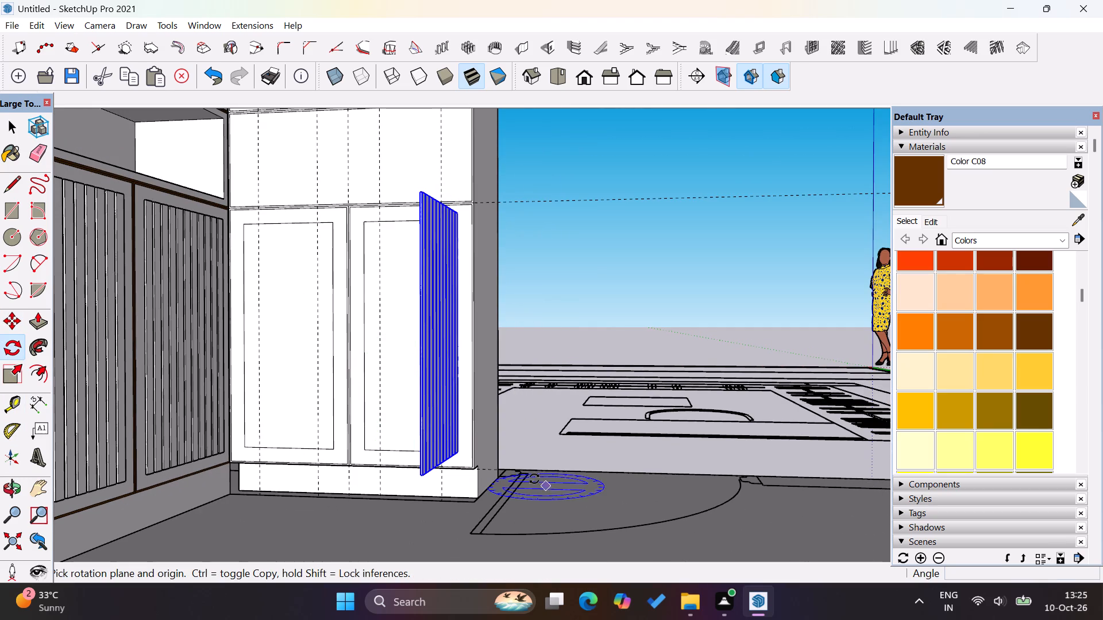
{"action": "left_click", "coordinate": [450, 535]}
{"action": "left_click", "coordinate": [548, 541]}
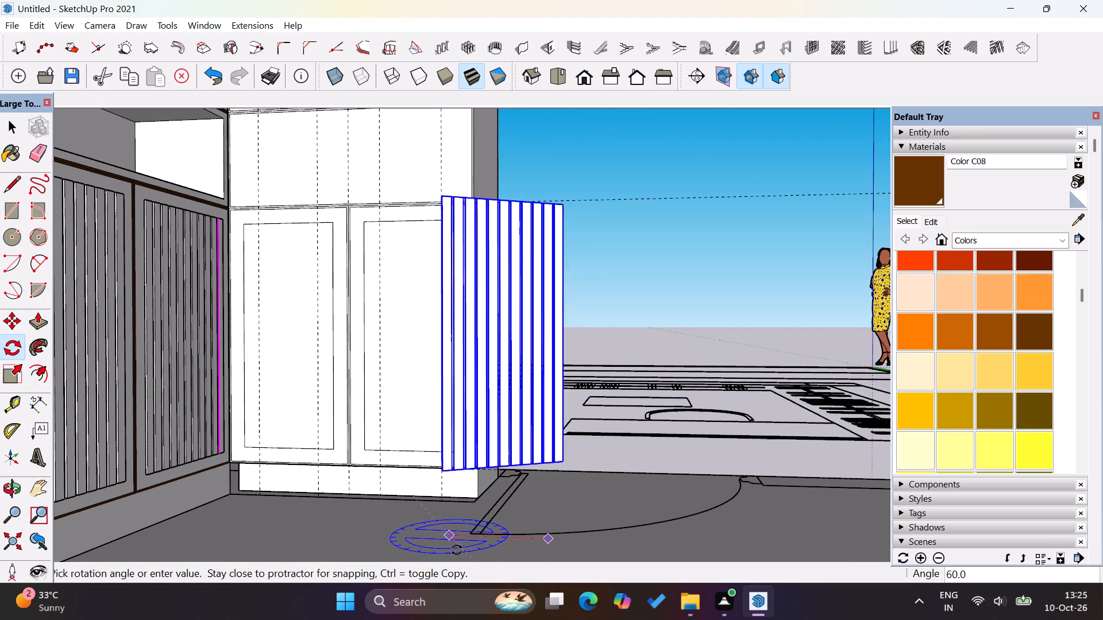
{"action": "left_click", "coordinate": [438, 550]}
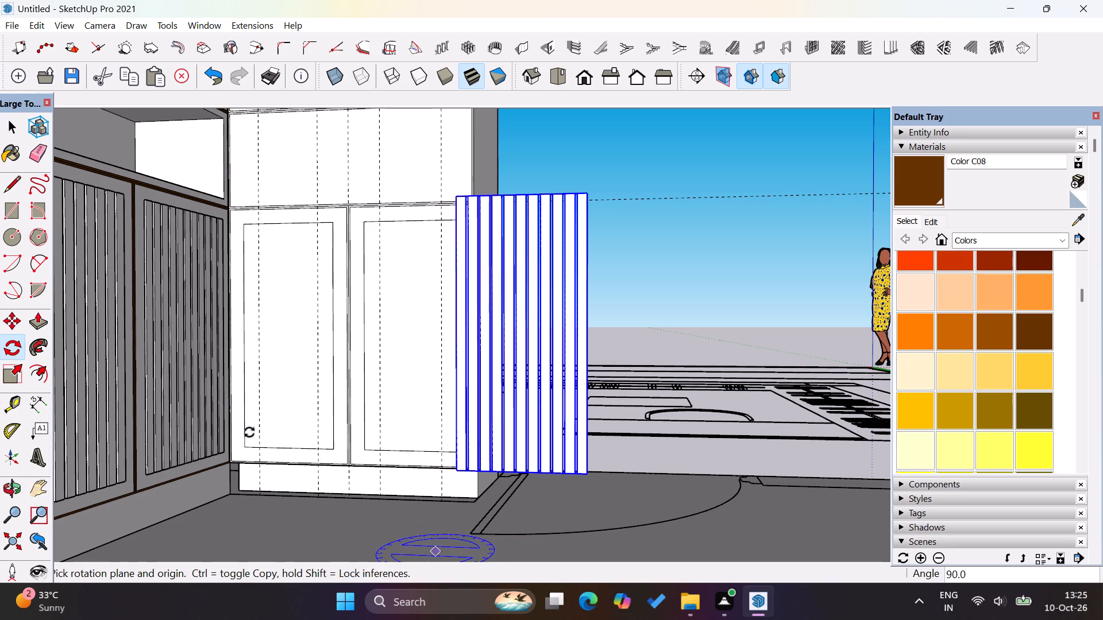
Move the slat panel by its back bottom corner onto the bottom outer corner of the right lower door's inset outline.
{"action": "left_click", "coordinate": [12, 323]}
{"action": "scroll", "coordinate": [569, 419], "scroll_direction": "up", "scroll_amount": 10}
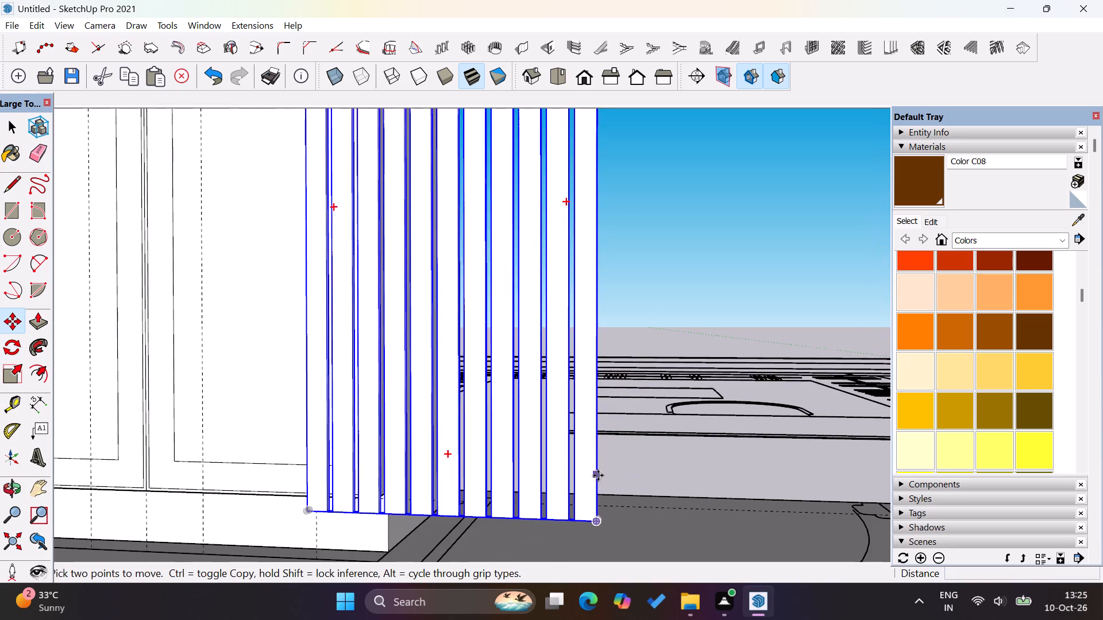
{"action": "scroll", "coordinate": [598, 475], "scroll_direction": "up", "scroll_amount": 2}
{"action": "middle_click_drag", "start_coordinate": [604, 485], "coordinate": [468, 504]}
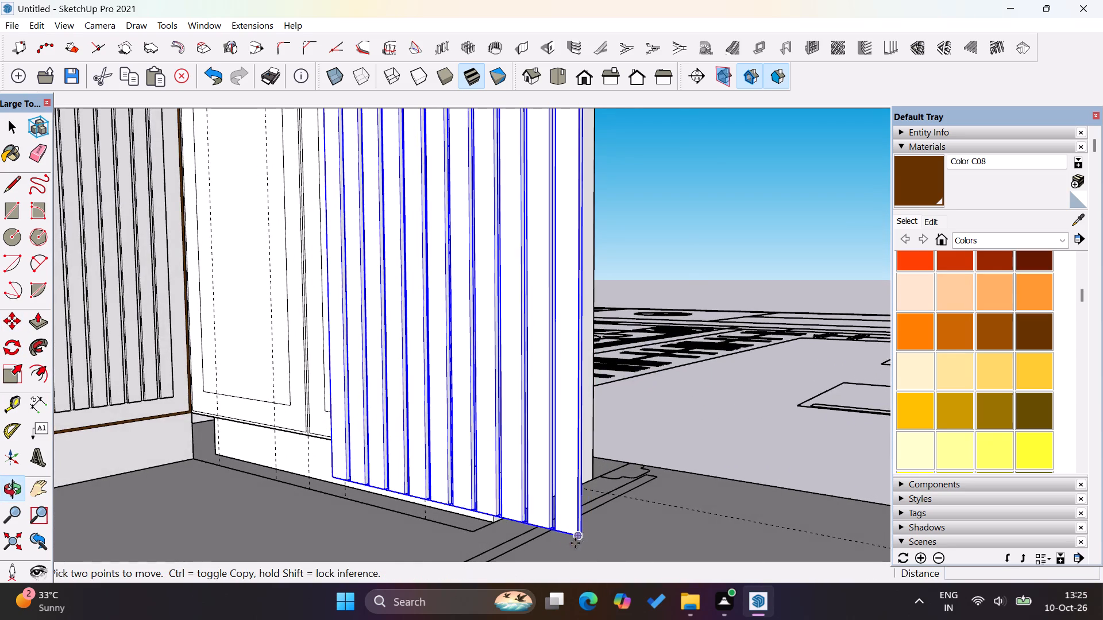
{"action": "scroll", "coordinate": [575, 543], "scroll_direction": "up", "scroll_amount": 12}
{"action": "scroll", "coordinate": [580, 462], "scroll_direction": "down", "scroll_amount": 2}
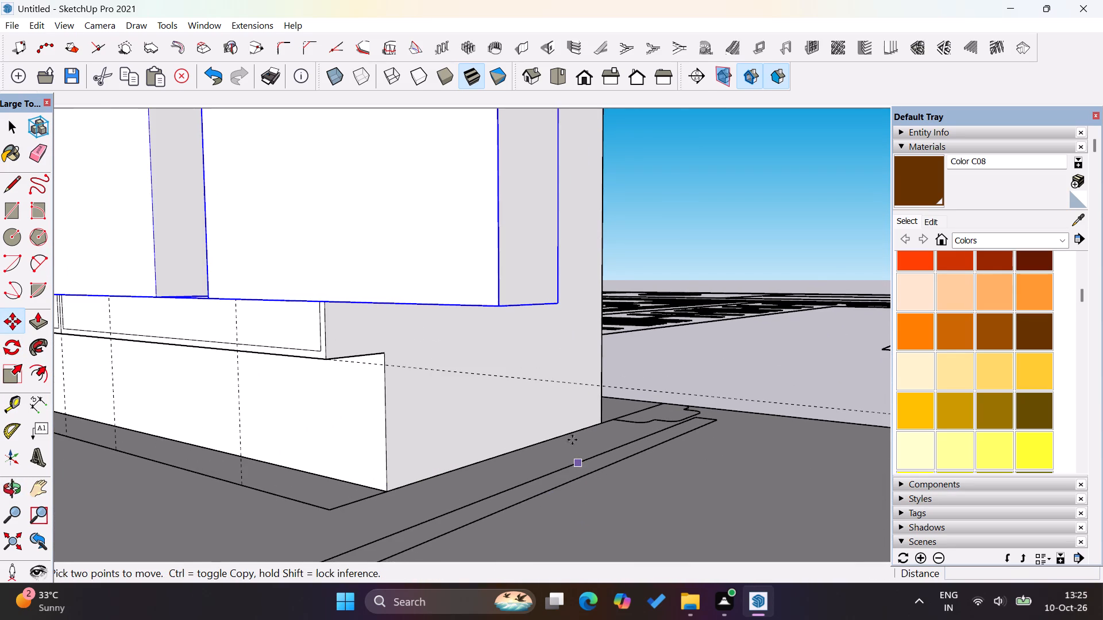
{"action": "left_click", "coordinate": [557, 306]}
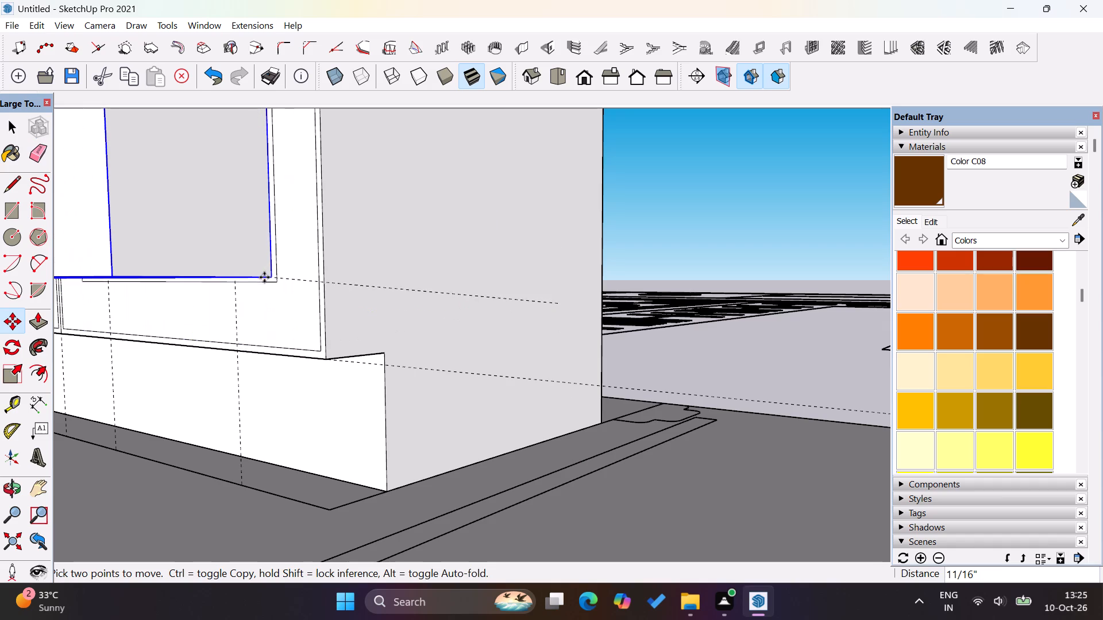
{"action": "scroll", "coordinate": [276, 281], "scroll_direction": "up", "scroll_amount": 16}
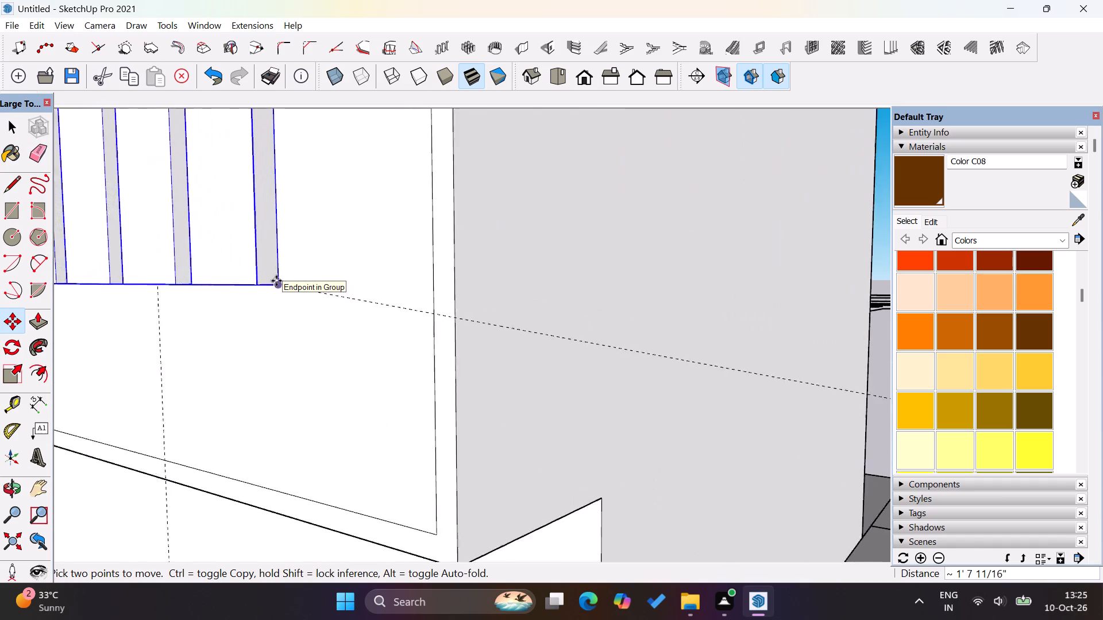
{"action": "scroll", "coordinate": [276, 281], "scroll_direction": "up", "scroll_amount": 18}
{"action": "left_click", "coordinate": [287, 300]}
{"action": "scroll", "coordinate": [403, 364], "scroll_direction": "down", "scroll_amount": 3}
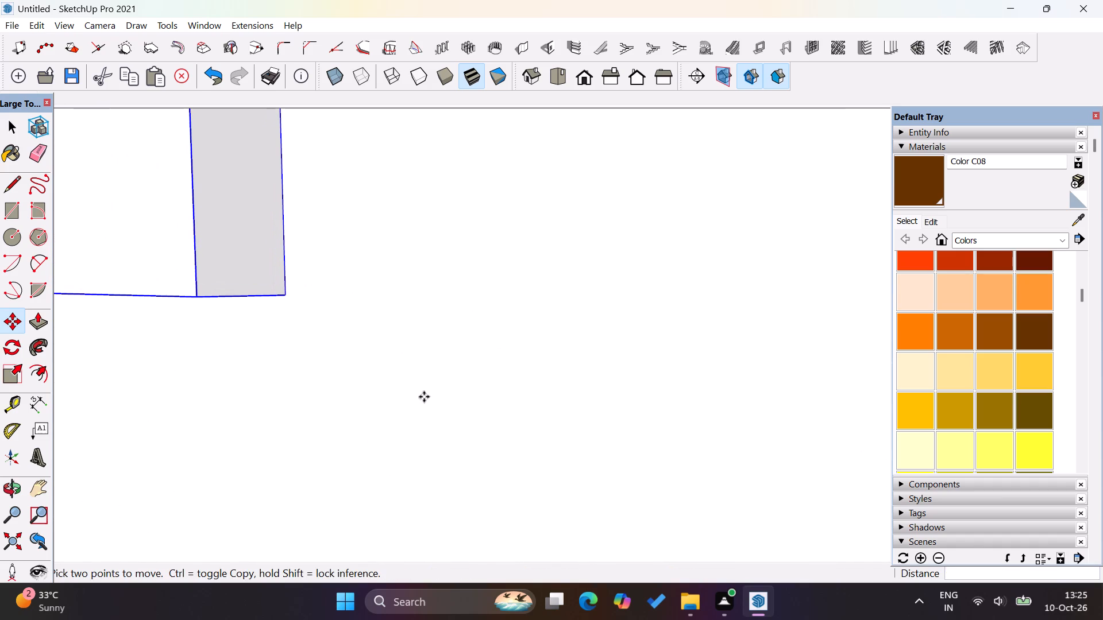
{"action": "scroll", "coordinate": [424, 397], "scroll_direction": "down", "scroll_amount": 20}
{"action": "scroll", "coordinate": [424, 397], "scroll_direction": "down", "scroll_amount": 18}
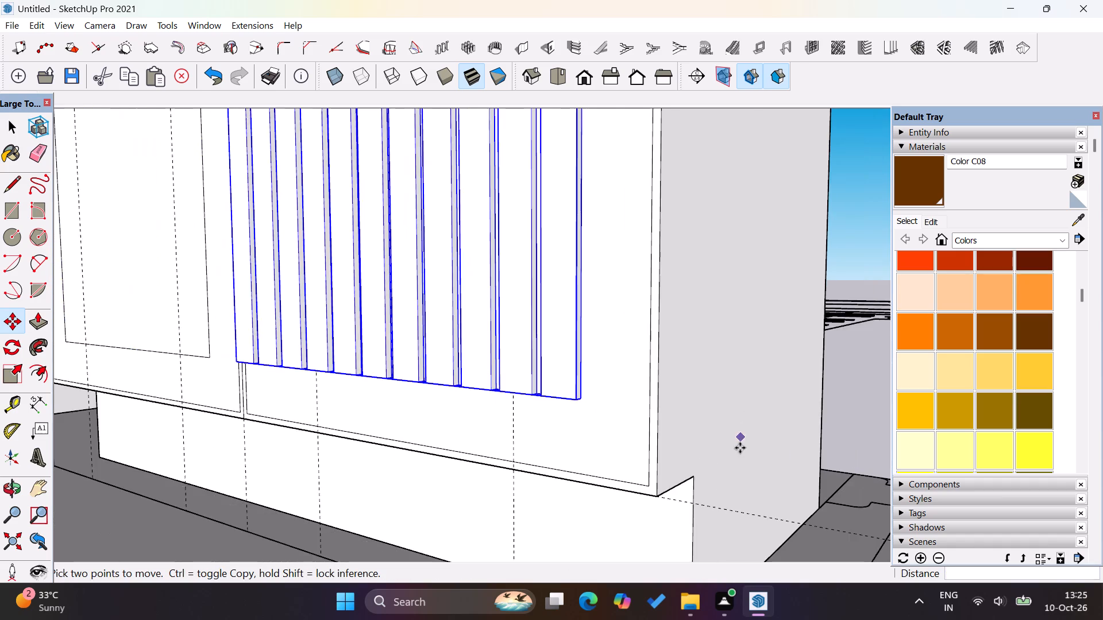
{"action": "scroll", "coordinate": [628, 480], "scroll_direction": "down", "scroll_amount": 6}
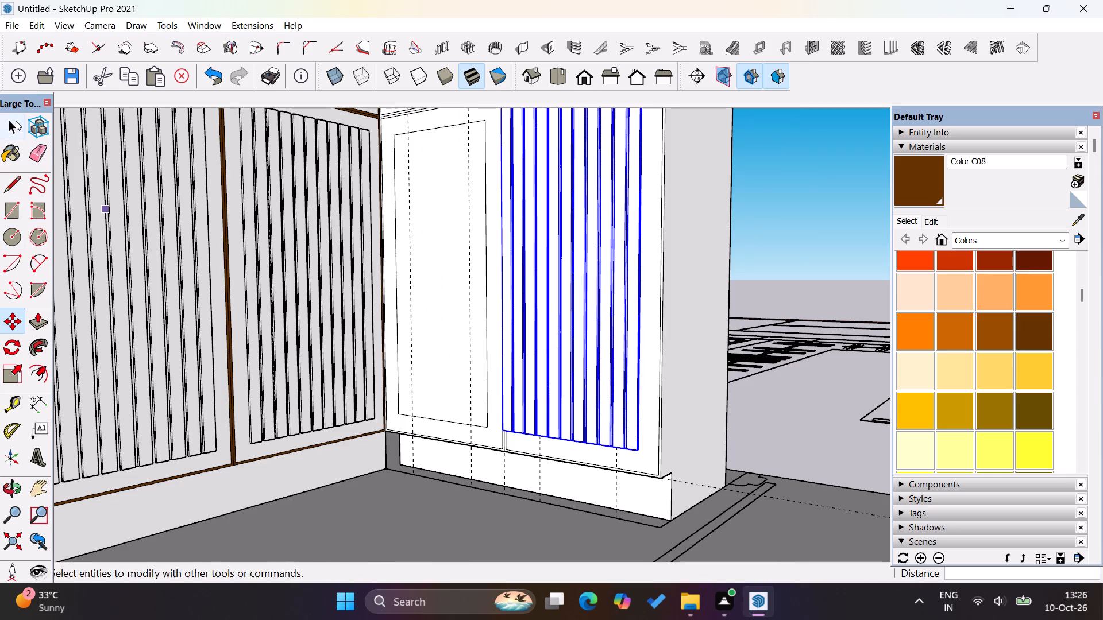
{"action": "left_click", "coordinate": [16, 121]}
{"action": "left_click", "coordinate": [797, 391]}
Examine from several angles how the slat panel sits on the right lower door and its inset outline.
{"action": "middle_click_drag", "start_coordinate": [553, 416], "coordinate": [768, 469]}
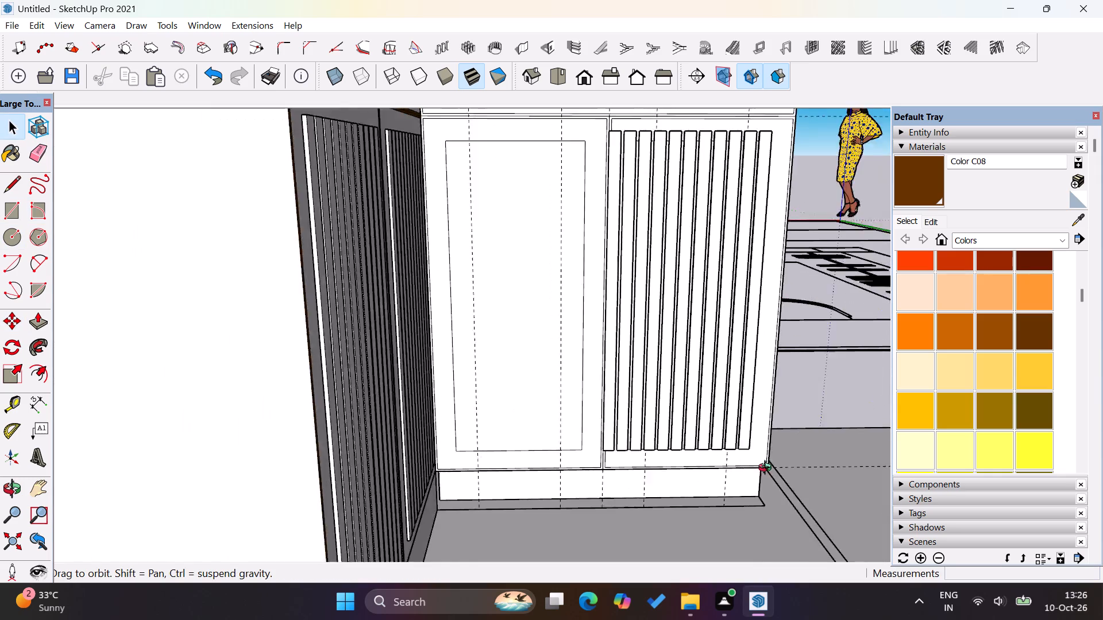
{"action": "middle_click_drag", "start_coordinate": [768, 469], "coordinate": [684, 527]}
{"action": "scroll", "coordinate": [382, 377], "scroll_direction": "down", "scroll_amount": 5}
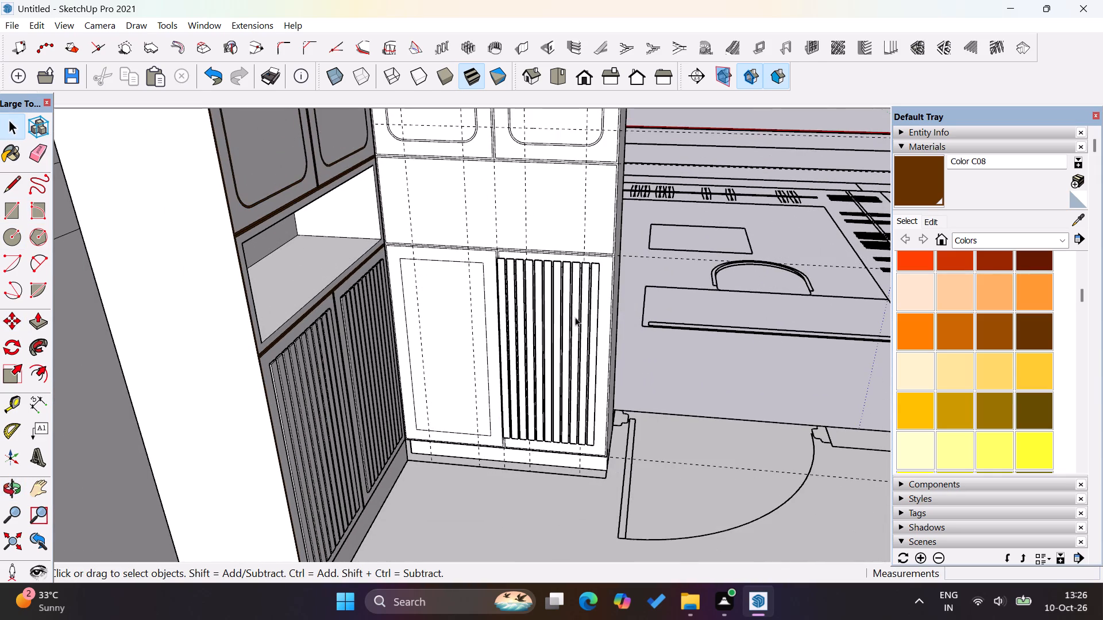
{"action": "scroll", "coordinate": [577, 358], "scroll_direction": "up", "scroll_amount": 9}
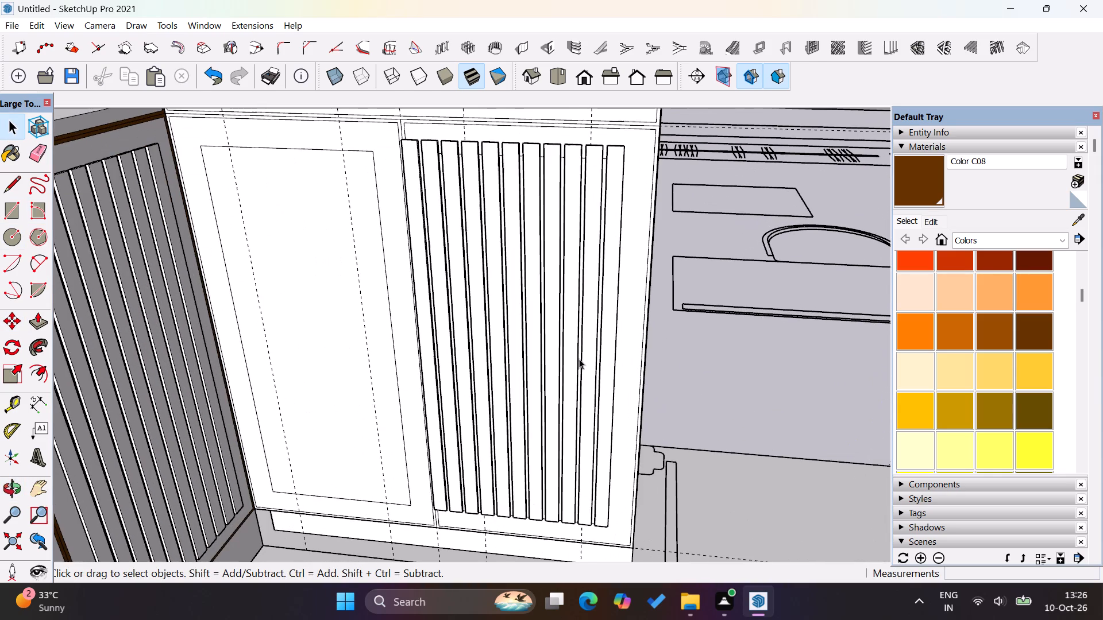
{"action": "scroll", "coordinate": [594, 381], "scroll_direction": "down", "scroll_amount": 5}
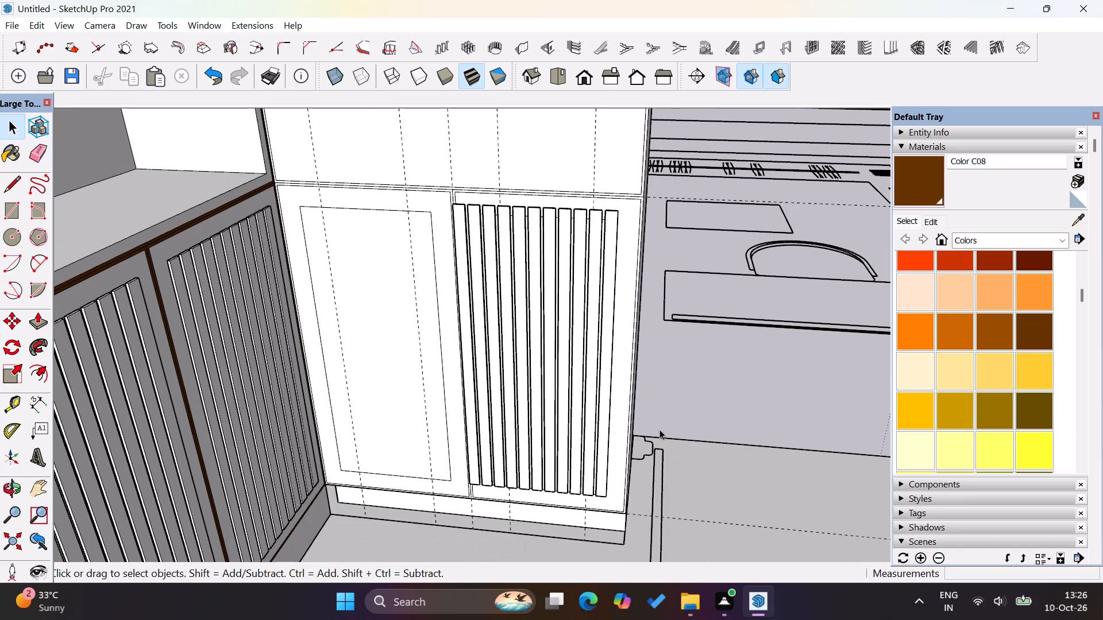
{"action": "middle_click_drag", "start_coordinate": [626, 423], "coordinate": [589, 263]}
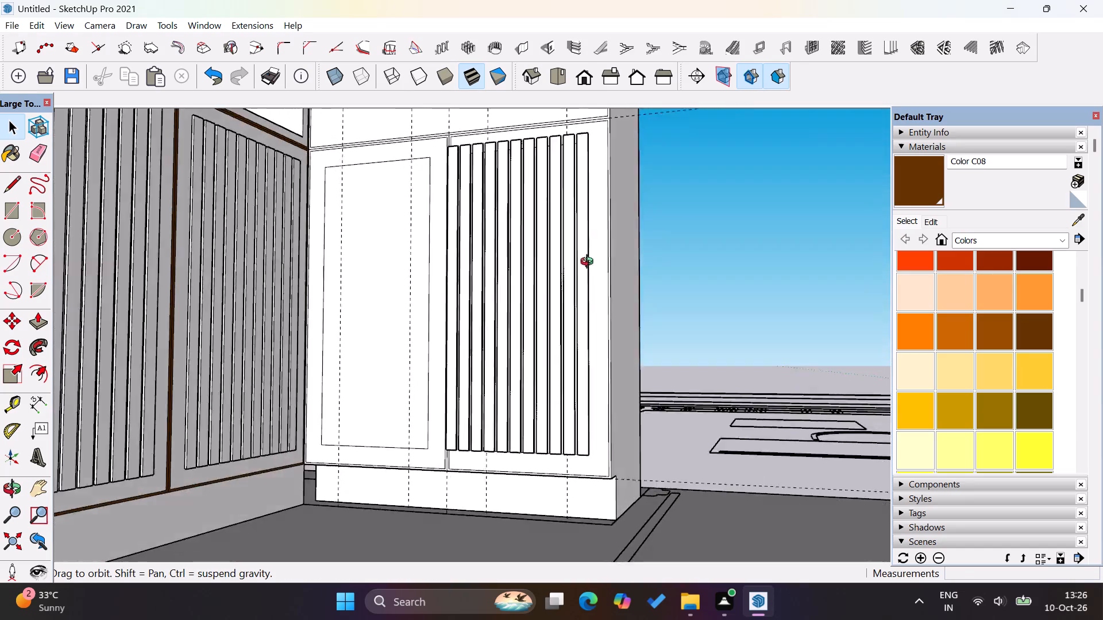
{"action": "middle_click_drag", "start_coordinate": [589, 263], "coordinate": [563, 435]}
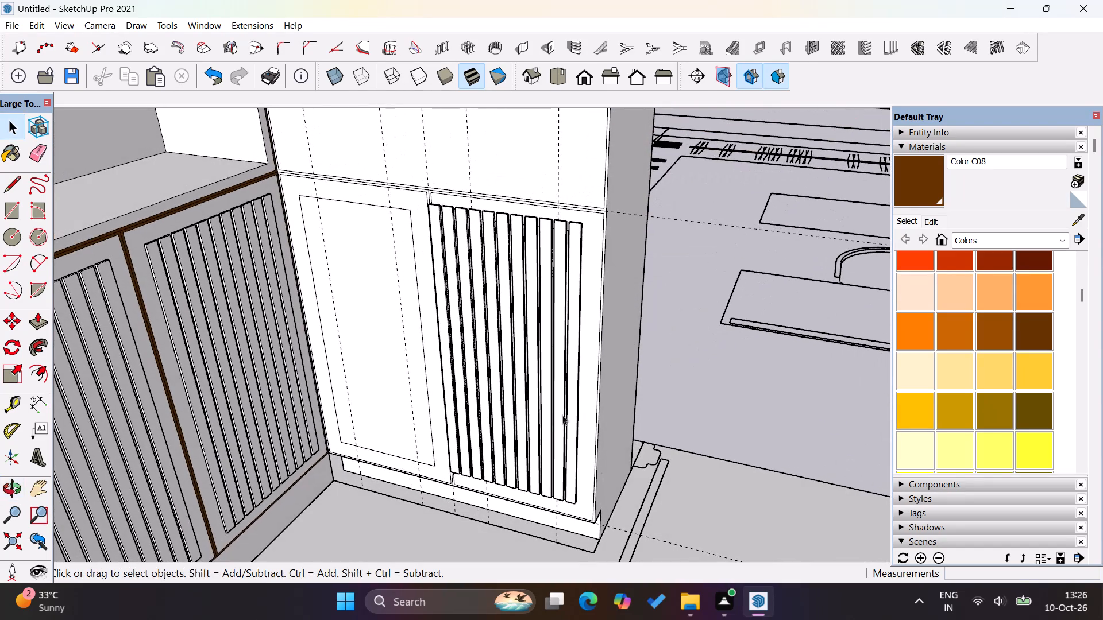
{"action": "scroll", "coordinate": [551, 346], "scroll_direction": "up", "scroll_amount": 4}
{"action": "left_click", "coordinate": [550, 341]}
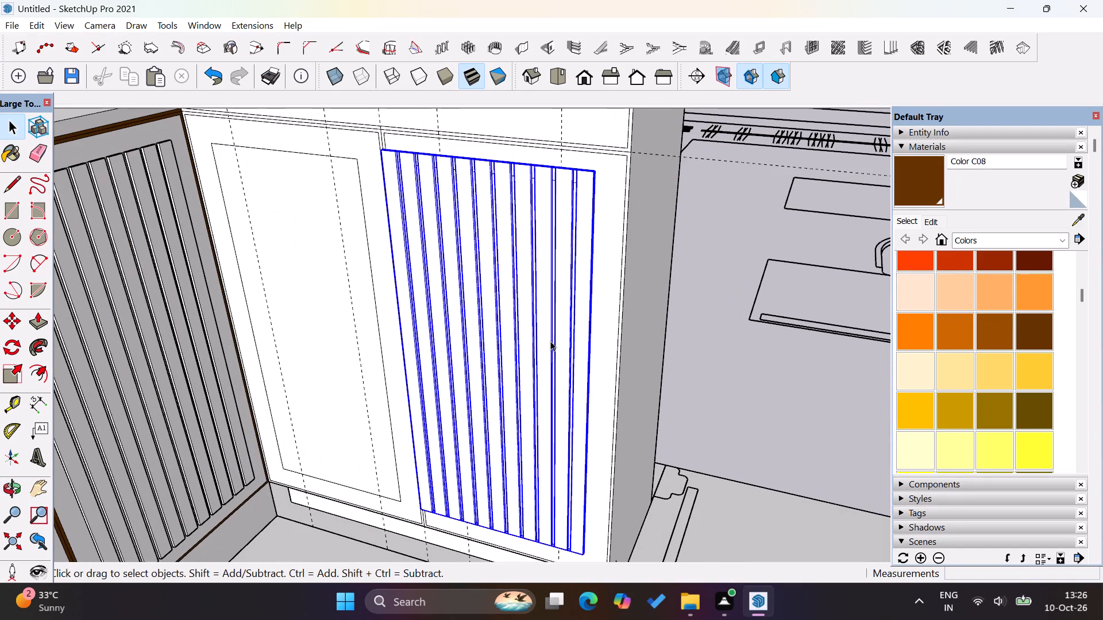
{"action": "middle_click_drag", "start_coordinate": [629, 370], "coordinate": [446, 401]}
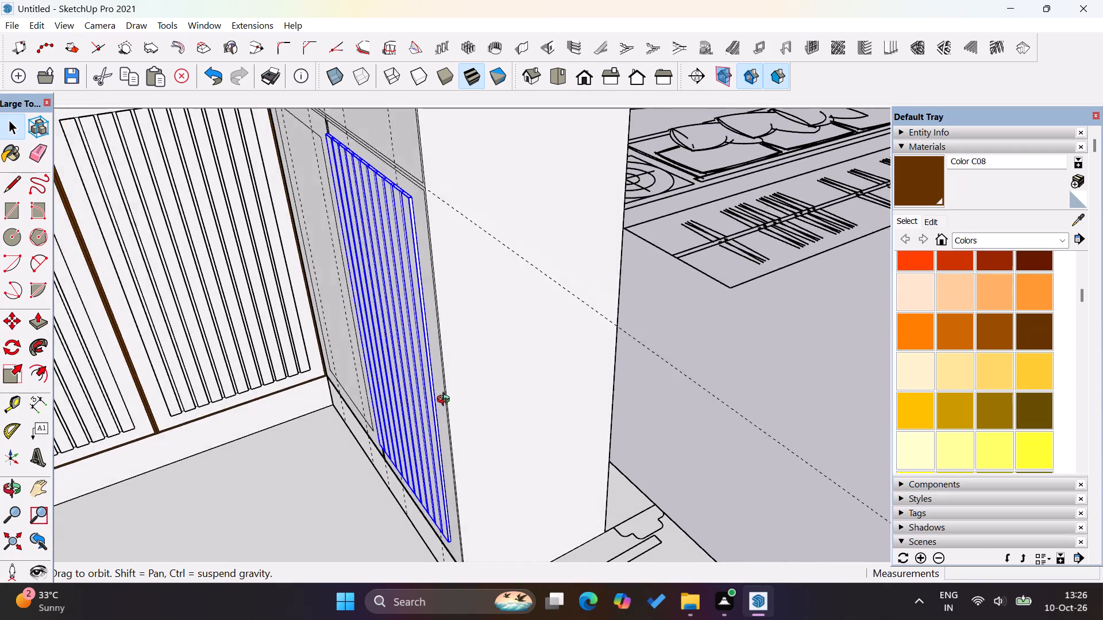
{"action": "middle_click_drag", "start_coordinate": [446, 401], "coordinate": [519, 308]}
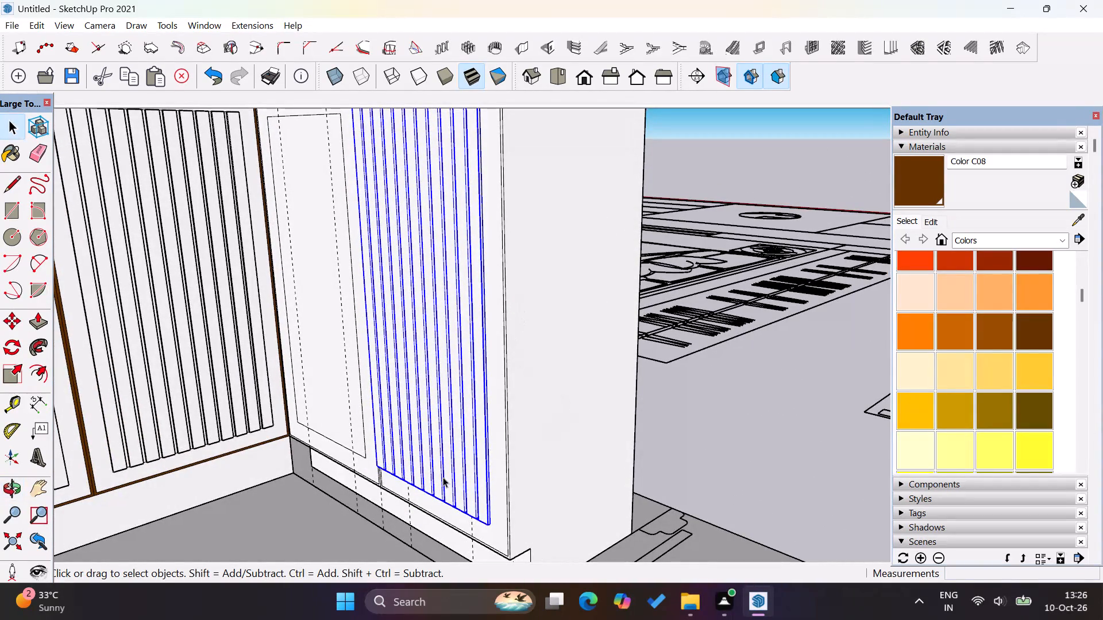
Delete all four edges of the inset outline on the tall block's left lower door.
{"action": "middle_click_drag", "start_coordinate": [499, 451], "coordinate": [519, 336]}
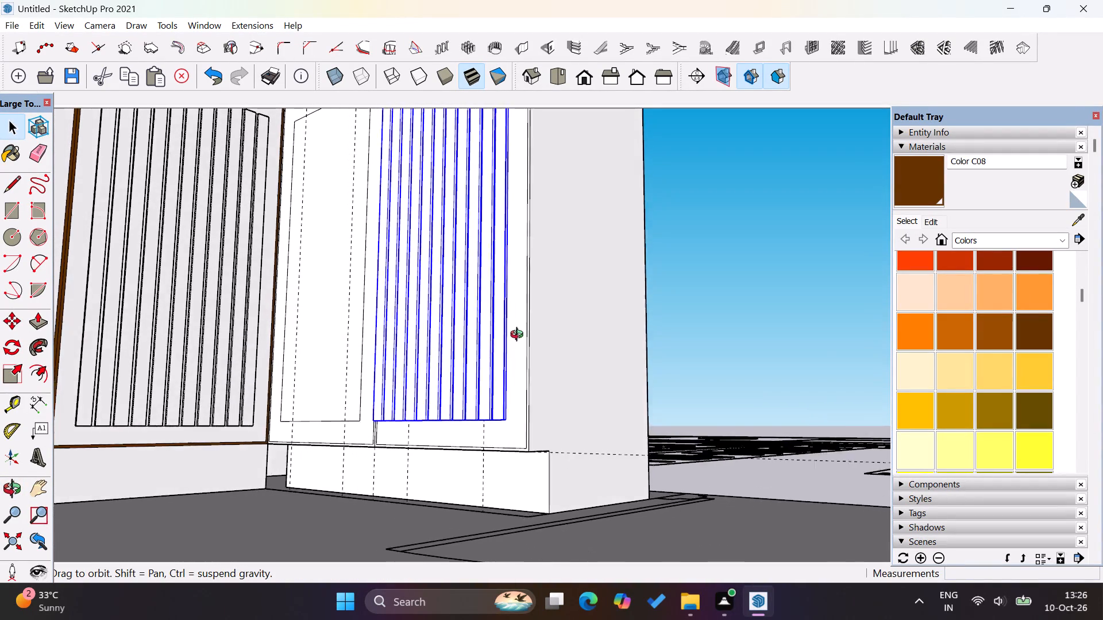
{"action": "middle_click_drag", "start_coordinate": [519, 336], "coordinate": [531, 336]}
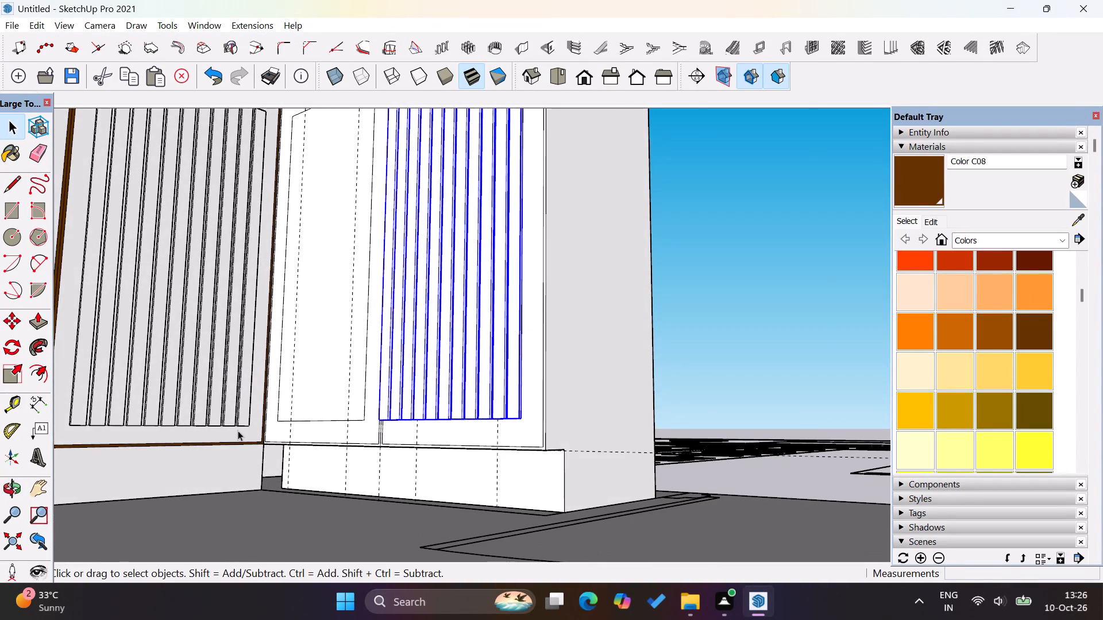
{"action": "scroll", "coordinate": [238, 431], "scroll_direction": "up", "scroll_amount": 13}
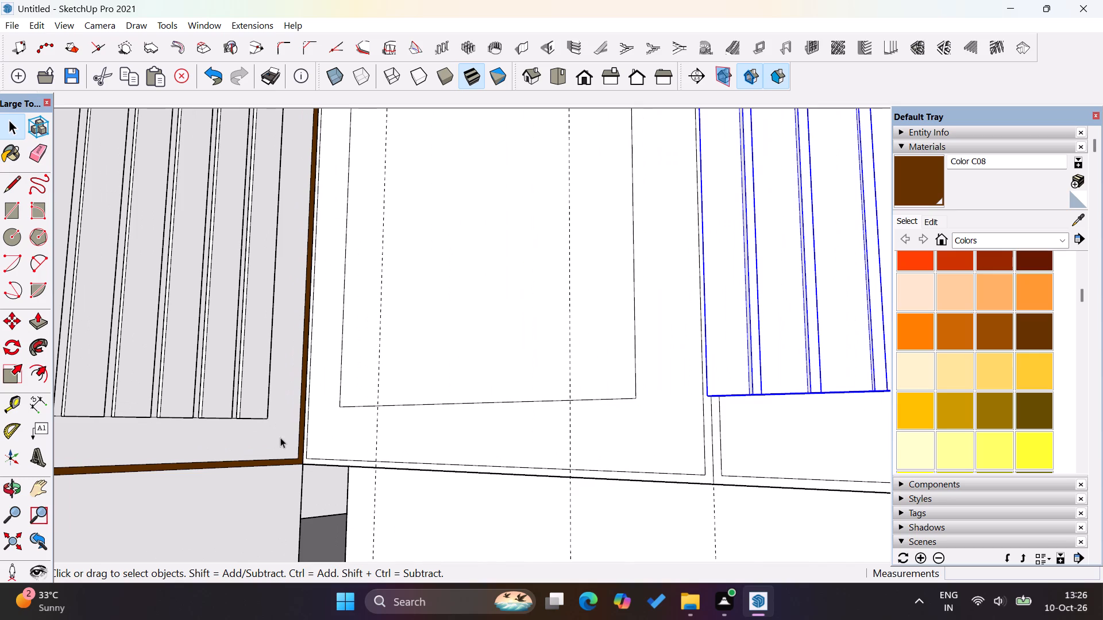
{"action": "double_click", "coordinate": [425, 406]}
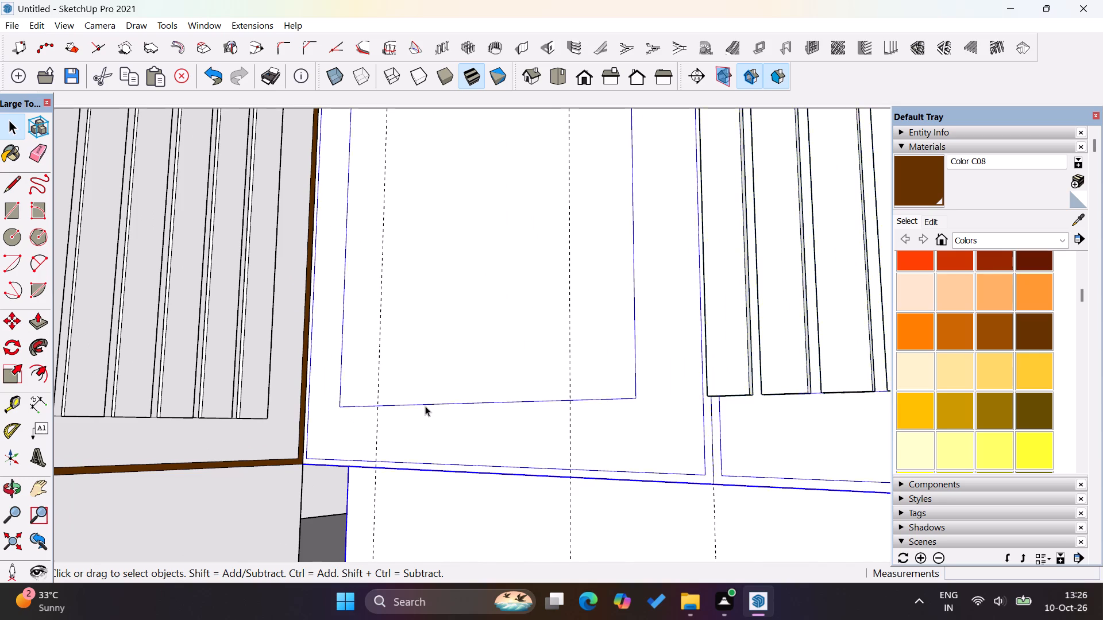
{"action": "left_click", "coordinate": [425, 403]}
{"action": "triple_click", "coordinate": [425, 403]}
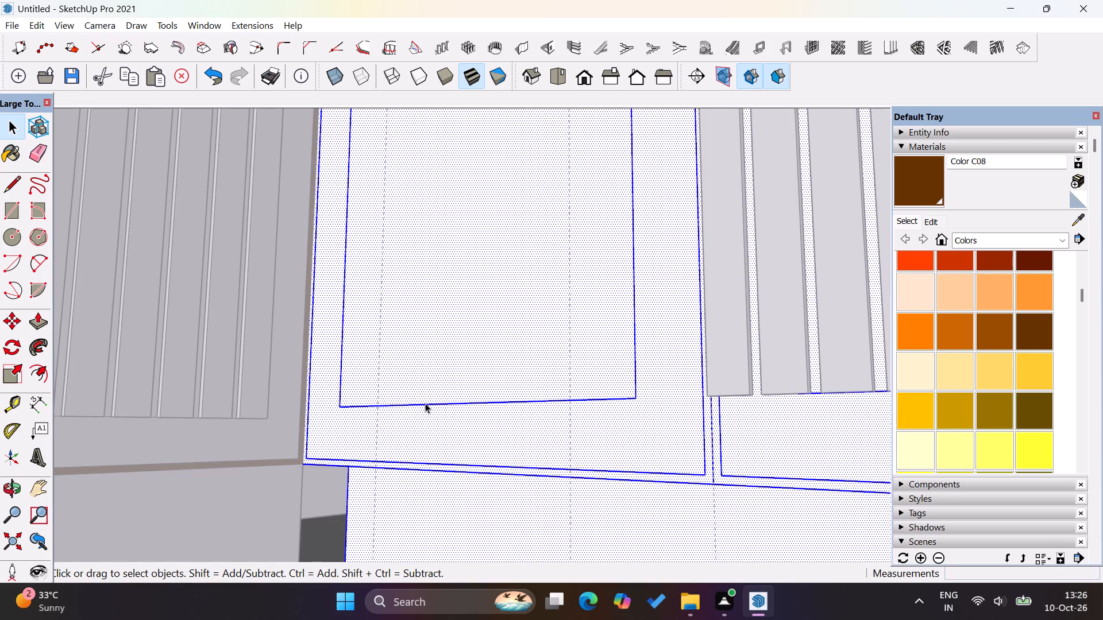
{"action": "left_click", "coordinate": [425, 403]}
{"action": "key", "text": "Delete"}
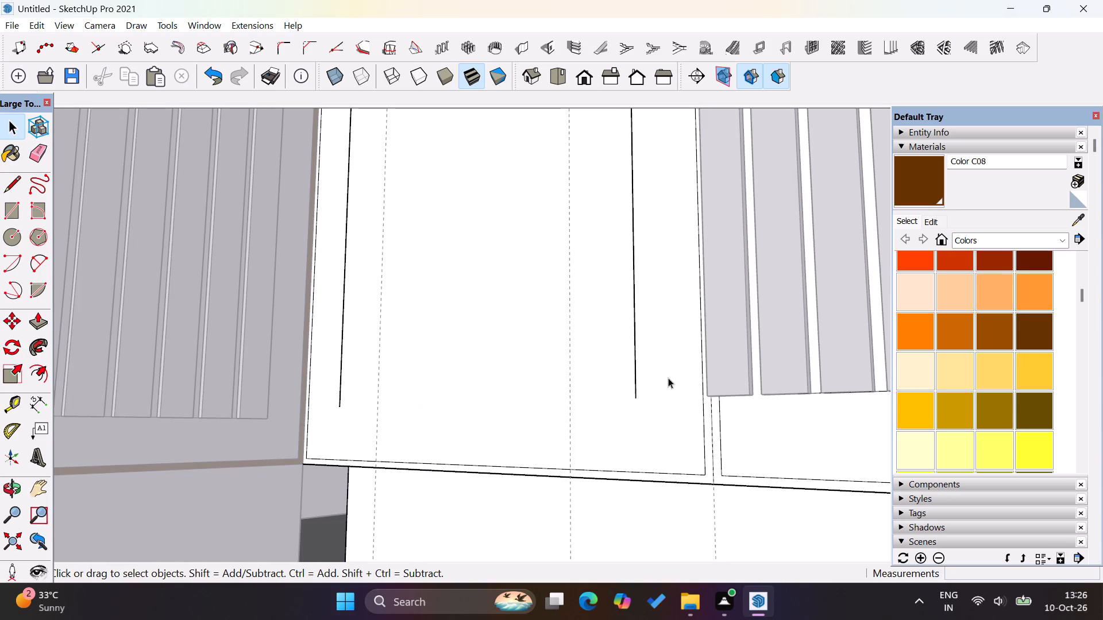
{"action": "left_click", "coordinate": [635, 380]}
{"action": "scroll", "coordinate": [597, 490], "scroll_direction": "down", "scroll_amount": 5}
{"action": "scroll", "coordinate": [486, 509], "scroll_direction": "down", "scroll_amount": 11}
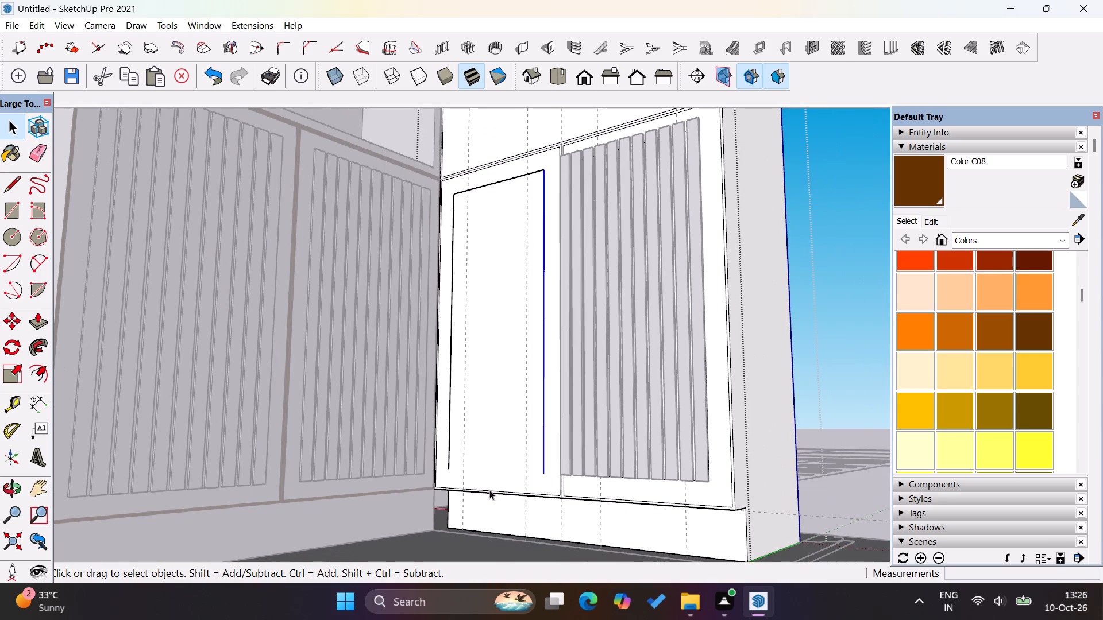
{"action": "key", "text": "Delete"}
{"action": "left_click", "coordinate": [30, 148]}
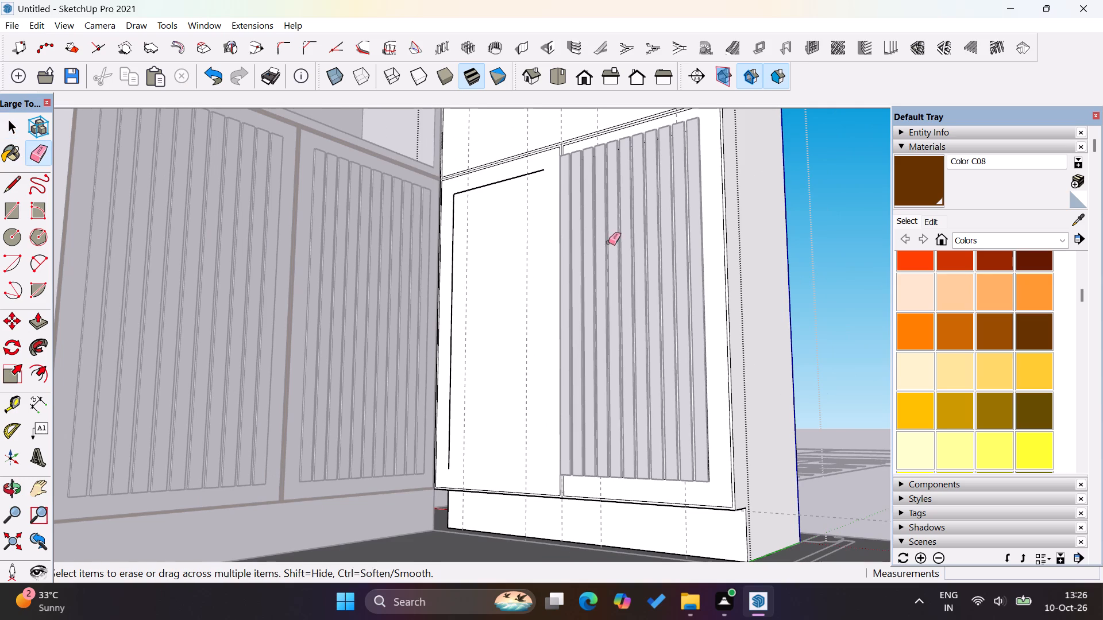
{"action": "left_click", "coordinate": [459, 191]}
{"action": "left_click", "coordinate": [455, 199]}
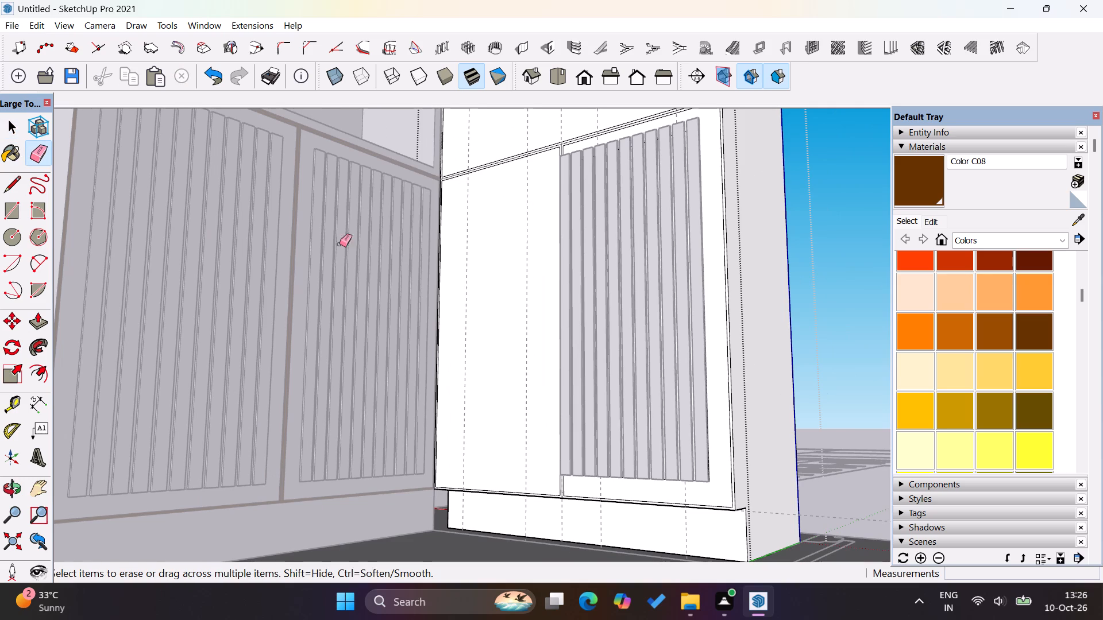
Offset the left lower door's face outline inward by 1.6".
{"action": "left_click", "coordinate": [33, 373]}
{"action": "left_click", "coordinate": [501, 354]}
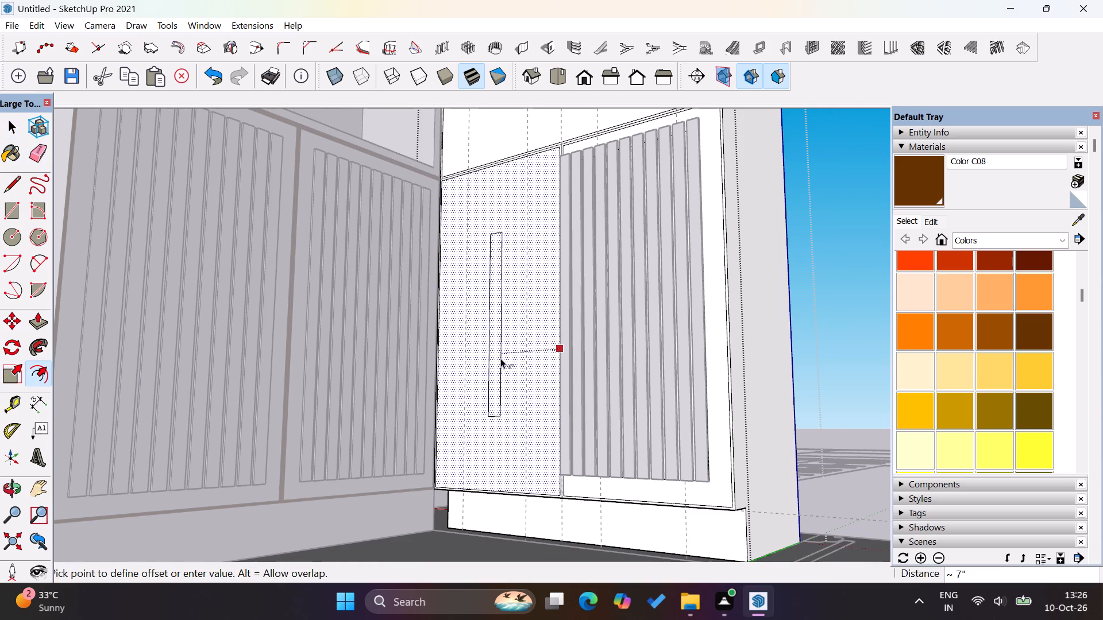
{"action": "type", "text": "1.6"}
{"action": "key", "text": "Return"}
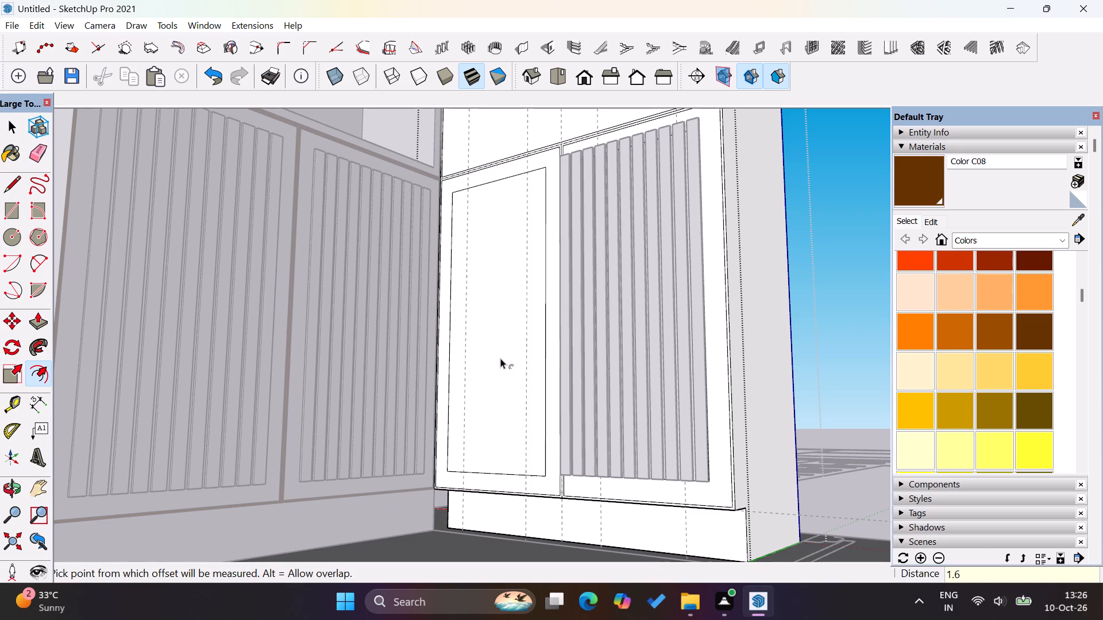
{"action": "left_click", "coordinate": [17, 127]}
Move the slat panel from the right lower door to the left lower door, onto its inset outline's bottom corner nearest the door gap.
{"action": "scroll", "coordinate": [267, 420], "scroll_direction": "down", "scroll_amount": 6}
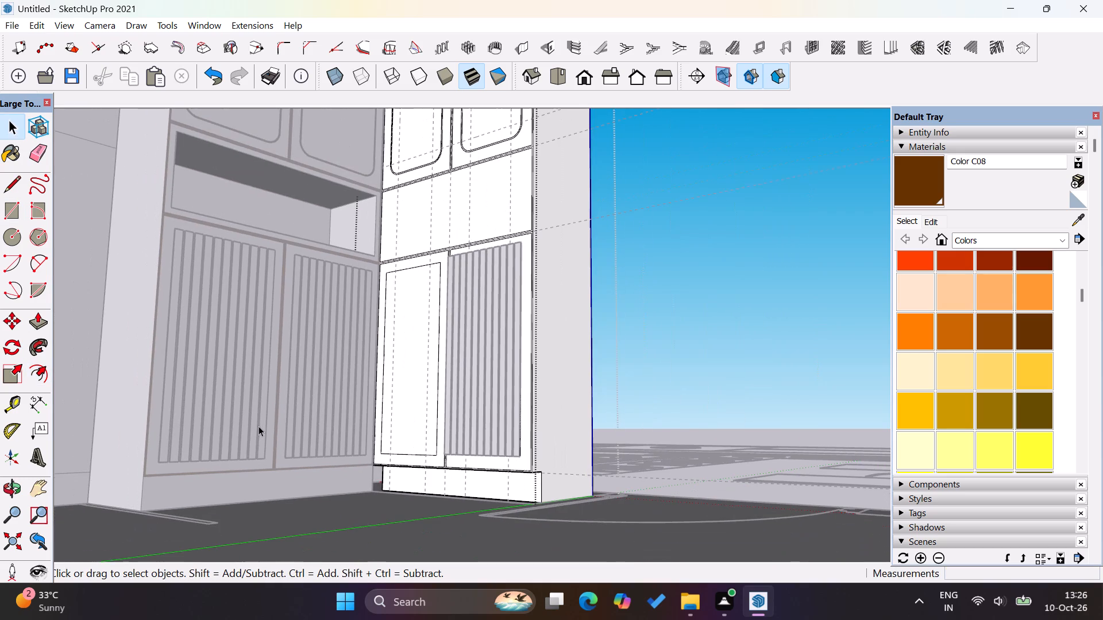
{"action": "middle_click_drag", "start_coordinate": [395, 309], "coordinate": [322, 432]}
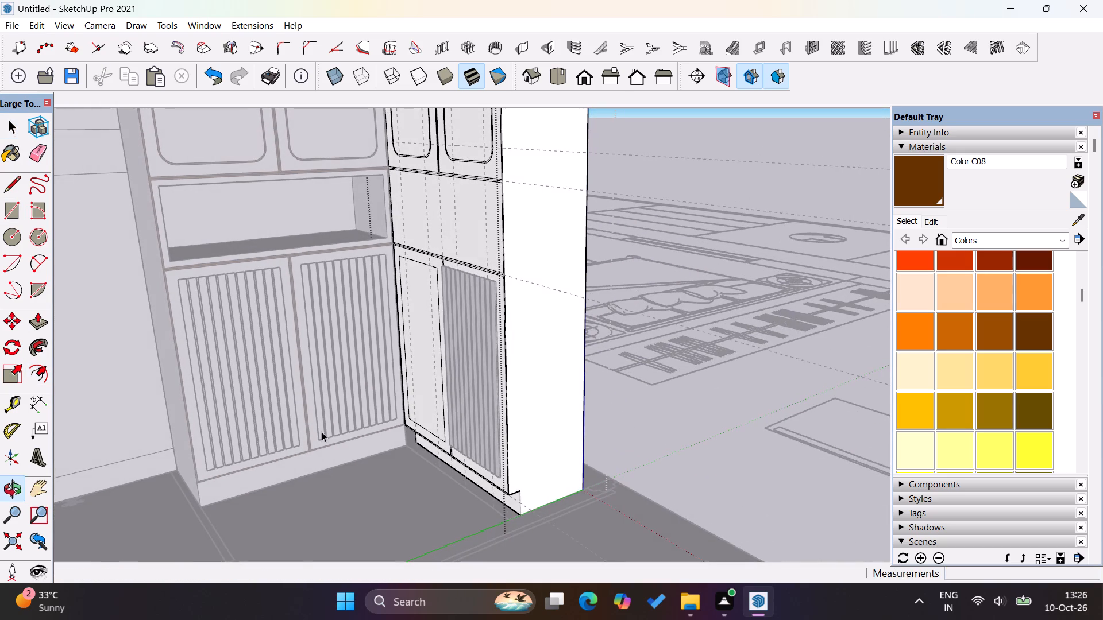
{"action": "scroll", "coordinate": [356, 166], "scroll_direction": "up", "scroll_amount": 8}
{"action": "scroll", "coordinate": [370, 148], "scroll_direction": "down", "scroll_amount": 9}
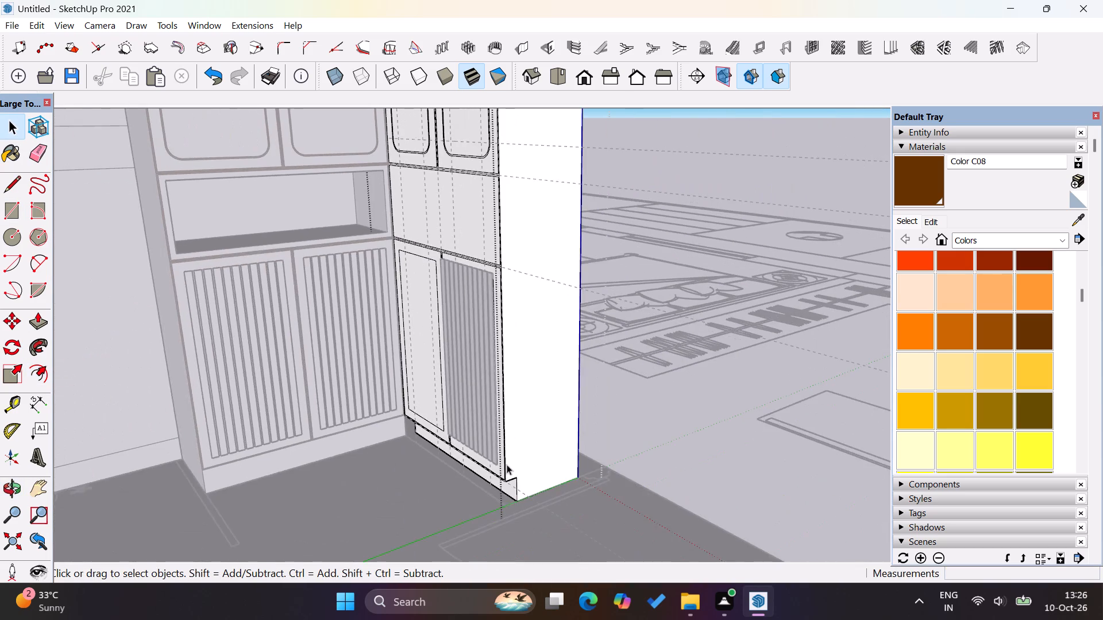
{"action": "middle_click_drag", "start_coordinate": [504, 464], "coordinate": [598, 466]}
{"action": "scroll", "coordinate": [578, 388], "scroll_direction": "up", "scroll_amount": 4}
{"action": "left_click", "coordinate": [681, 389]}
{"action": "left_click", "coordinate": [516, 385]}
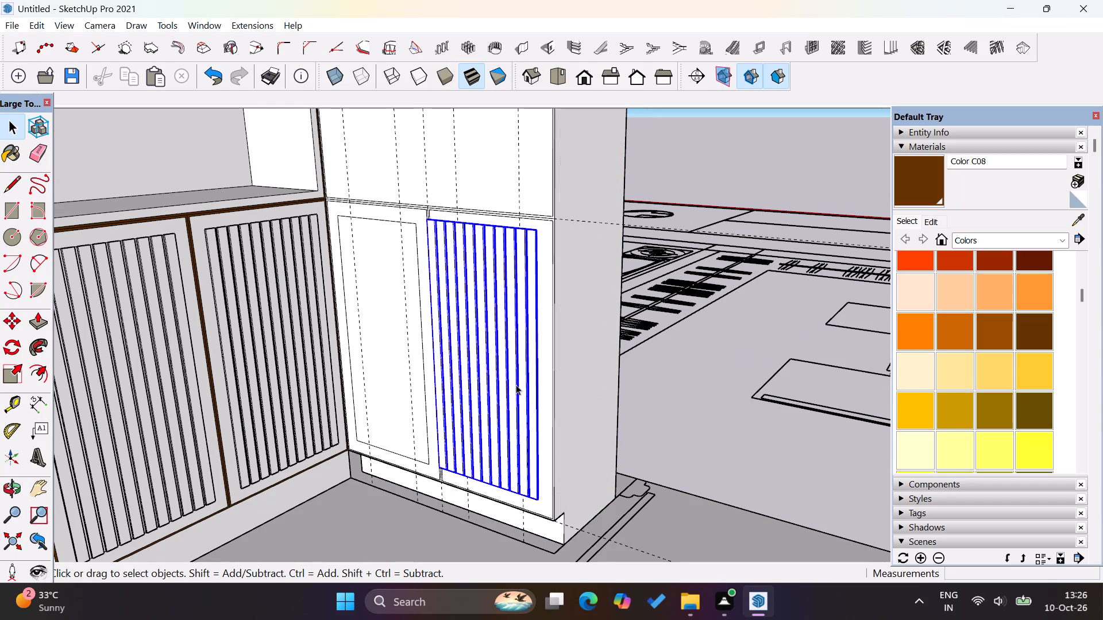
{"action": "left_click", "coordinate": [13, 327]}
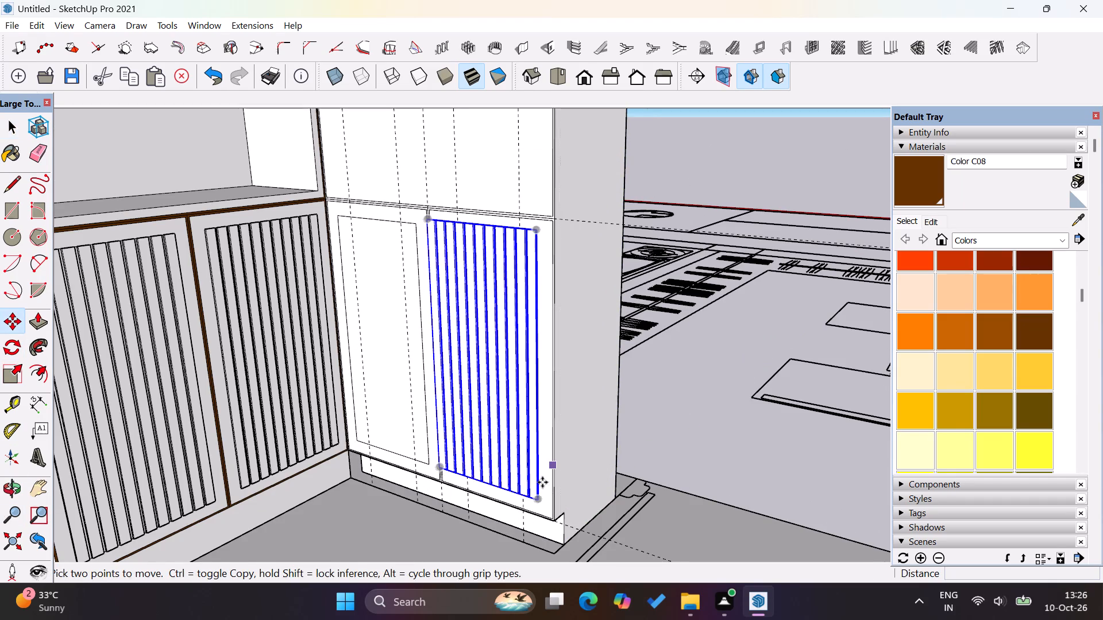
{"action": "scroll", "coordinate": [542, 484], "scroll_direction": "up", "scroll_amount": 20}
{"action": "scroll", "coordinate": [542, 484], "scroll_direction": "up", "scroll_amount": 4}
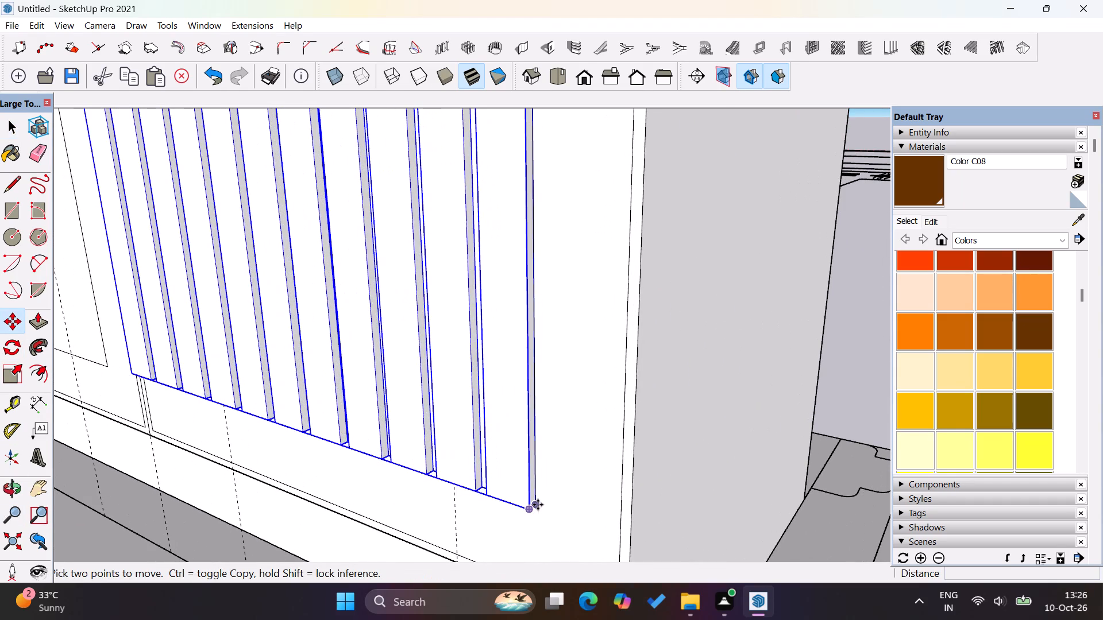
{"action": "left_click", "coordinate": [538, 505]}
{"action": "scroll", "coordinate": [587, 534], "scroll_direction": "down", "scroll_amount": 4}
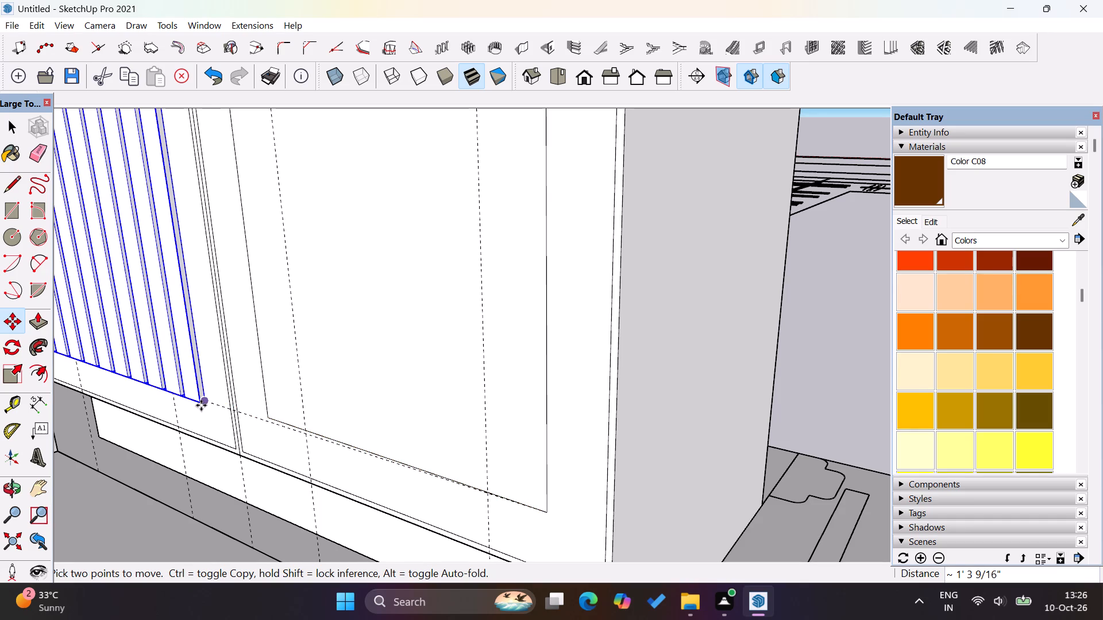
{"action": "left_click", "coordinate": [201, 405]}
{"action": "scroll", "coordinate": [399, 505], "scroll_direction": "down", "scroll_amount": 15}
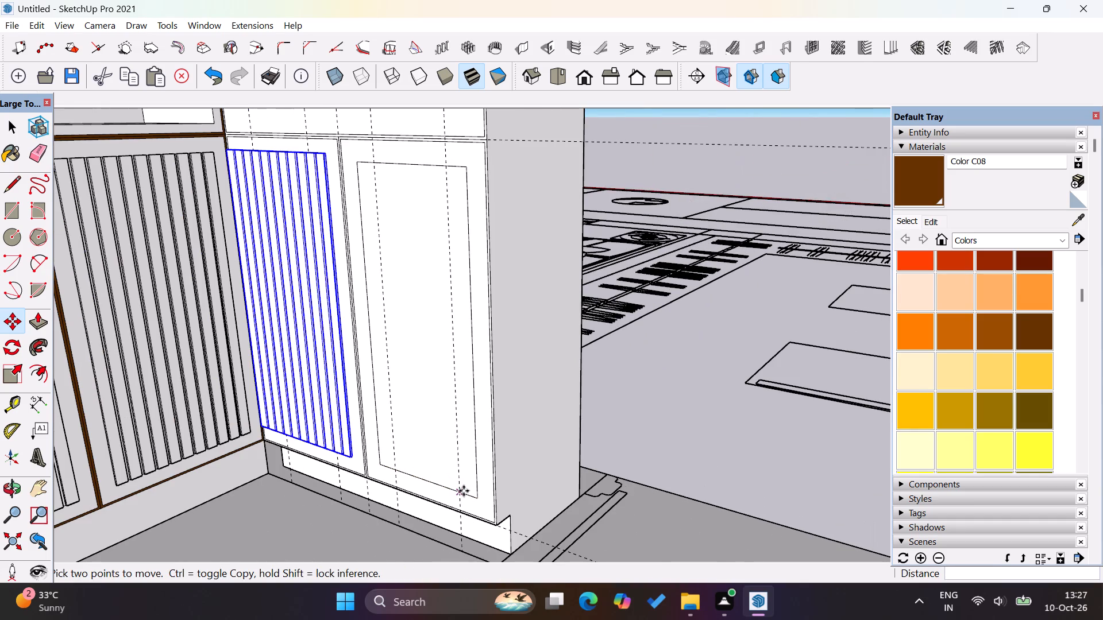
{"action": "middle_click_drag", "start_coordinate": [263, 436], "coordinate": [373, 454]}
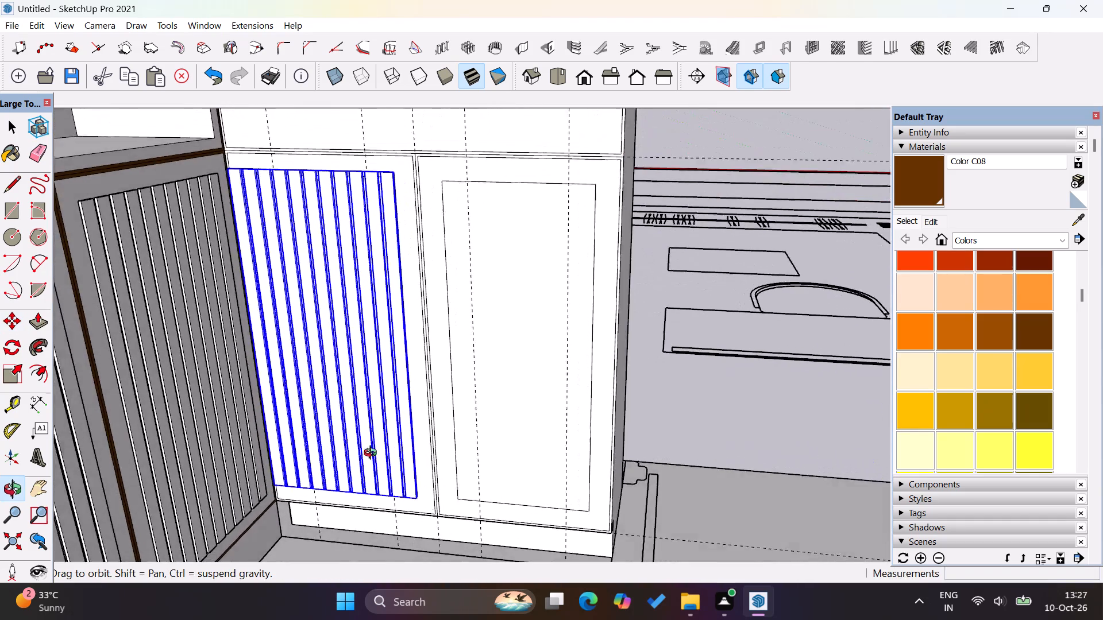
{"action": "middle_click_drag", "start_coordinate": [373, 454], "coordinate": [379, 436]}
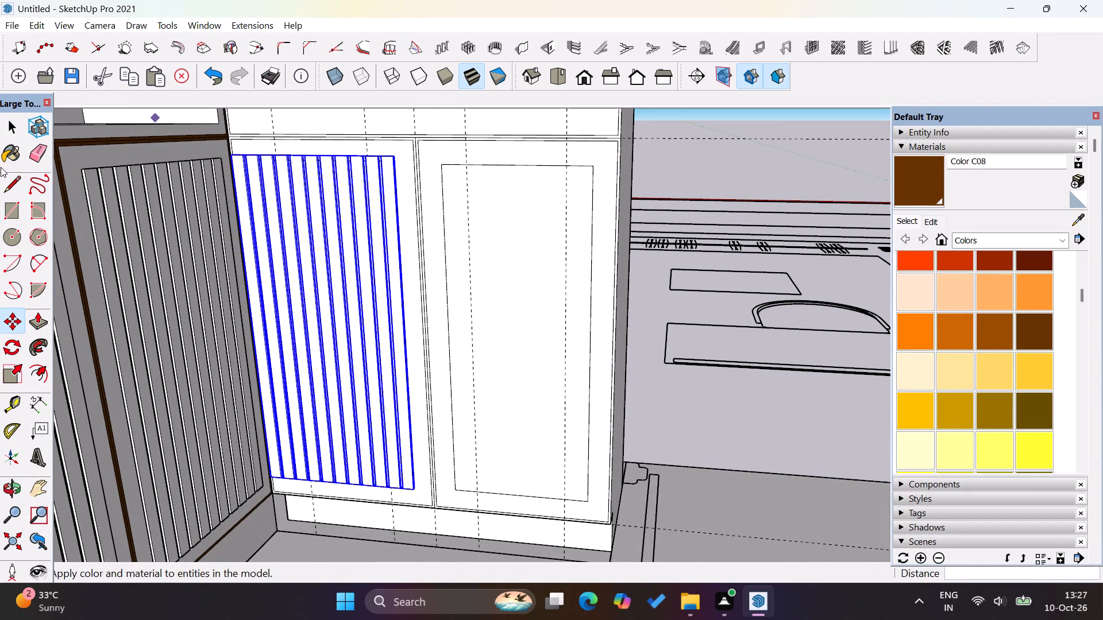
Examine the slat panel's top and bottom ends on the left lower door against its inset outline and the adjoining cabinet.
{"action": "left_click", "coordinate": [13, 128]}
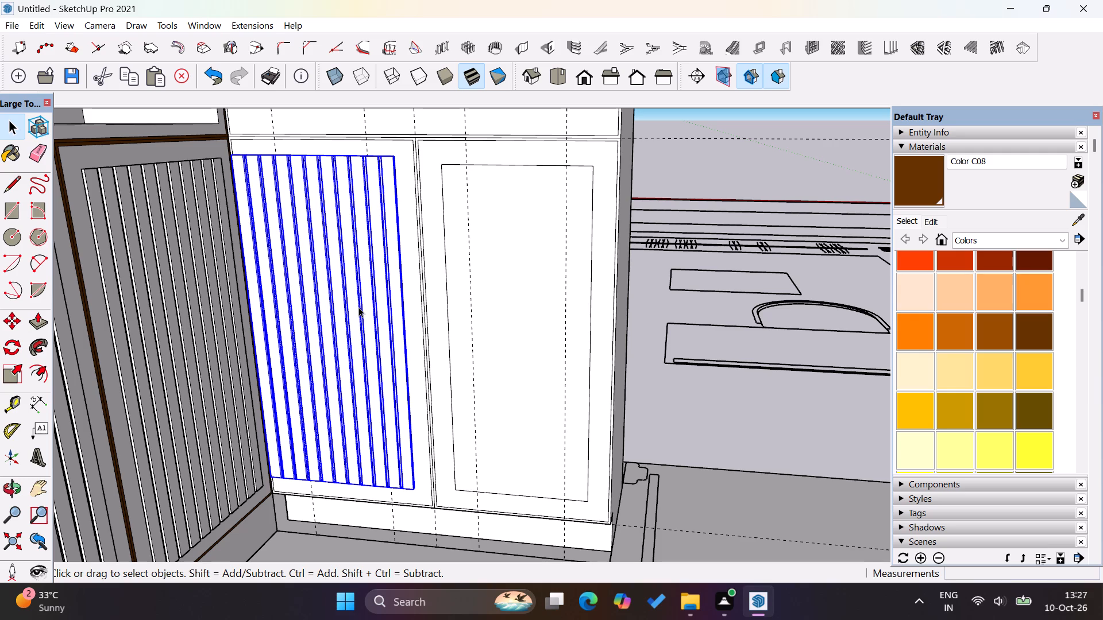
{"action": "scroll", "coordinate": [391, 138], "scroll_direction": "up", "scroll_amount": 3}
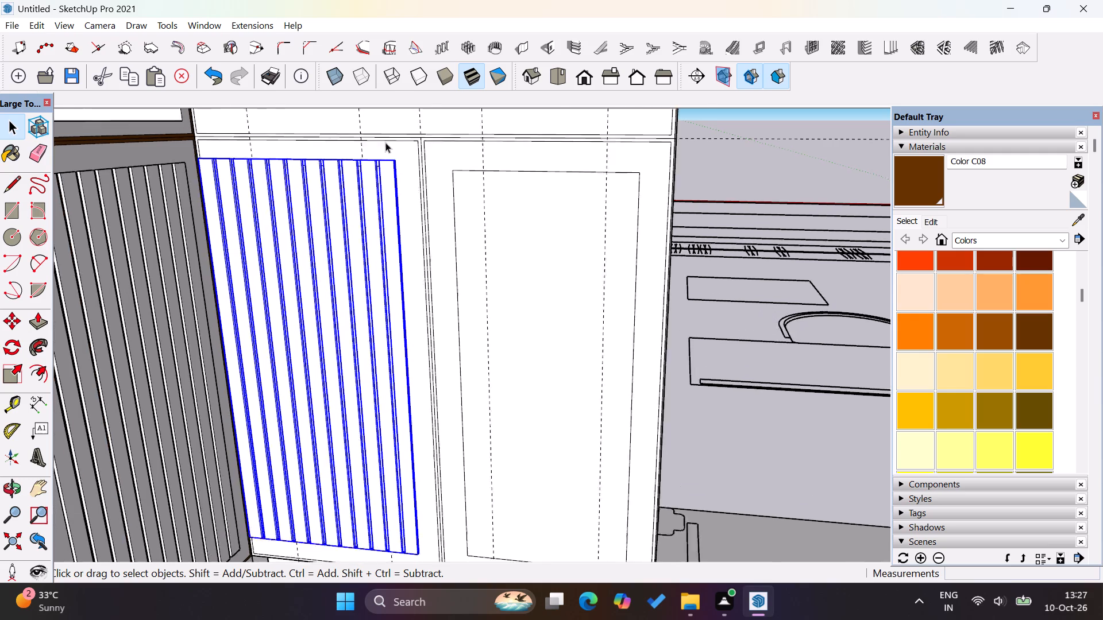
{"action": "scroll", "coordinate": [385, 142], "scroll_direction": "up", "scroll_amount": 15}
{"action": "scroll", "coordinate": [457, 153], "scroll_direction": "down", "scroll_amount": 10}
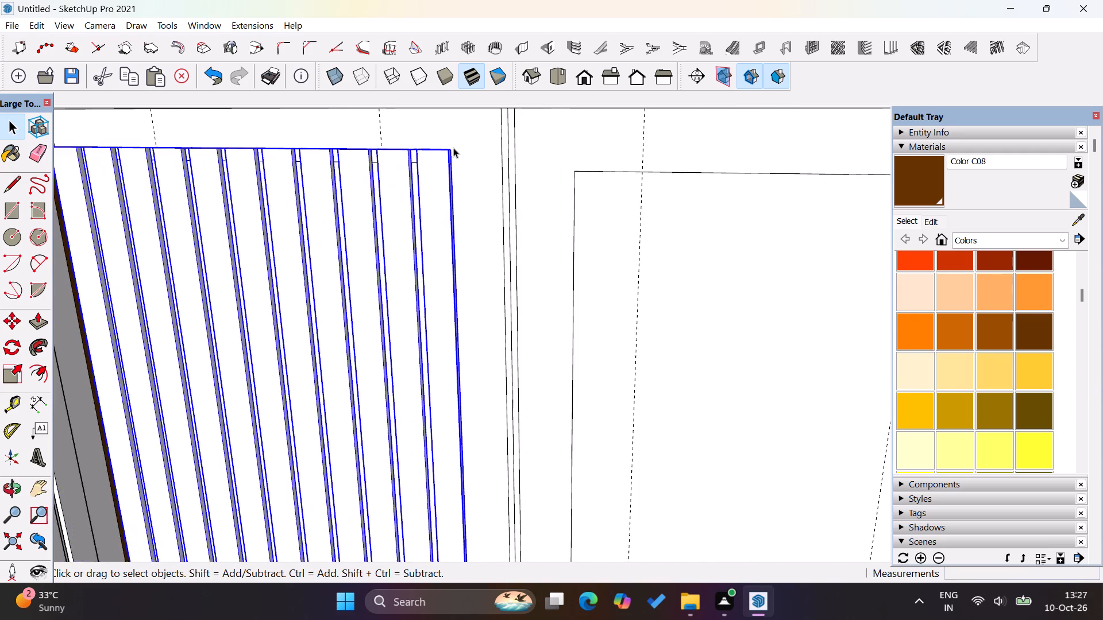
{"action": "scroll", "coordinate": [453, 148], "scroll_direction": "down", "scroll_amount": 4}
{"action": "scroll", "coordinate": [359, 261], "scroll_direction": "down", "scroll_amount": 1}
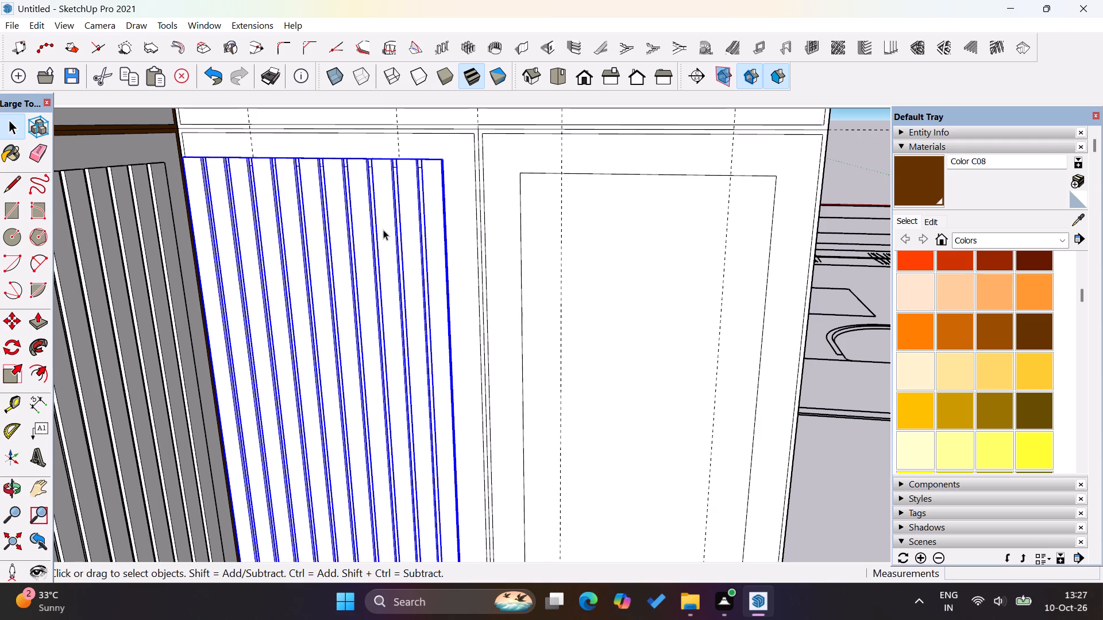
{"action": "scroll", "coordinate": [383, 230], "scroll_direction": "down", "scroll_amount": 8}
{"action": "middle_click_drag", "start_coordinate": [358, 443], "coordinate": [349, 346]}
{"action": "scroll", "coordinate": [348, 347], "scroll_direction": "up", "scroll_amount": 1}
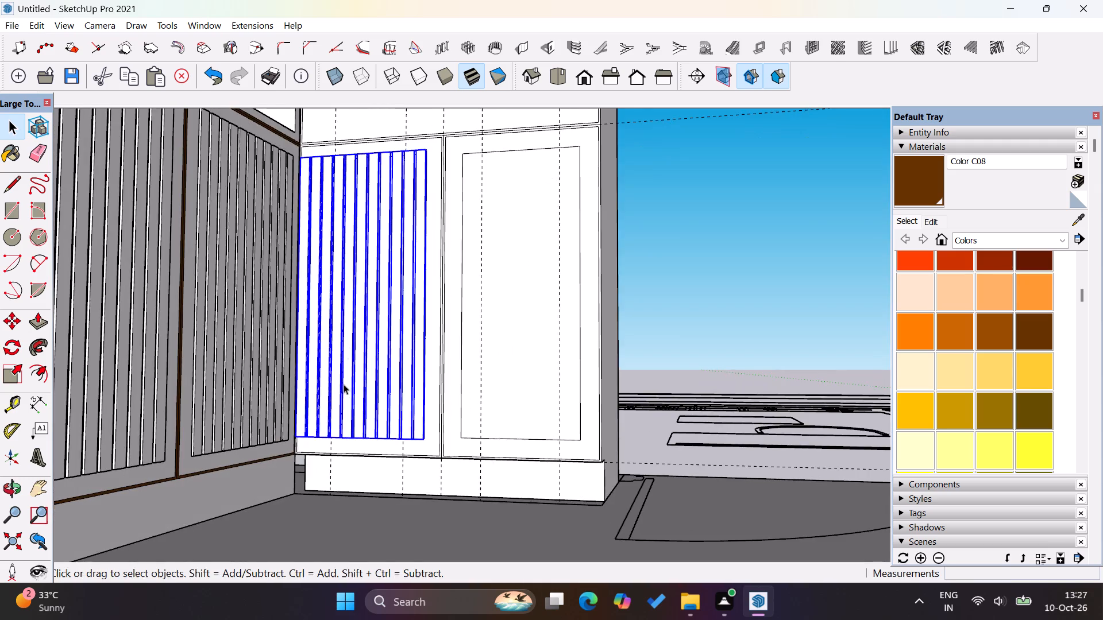
{"action": "scroll", "coordinate": [331, 437], "scroll_direction": "up", "scroll_amount": 11}
{"action": "scroll", "coordinate": [221, 459], "scroll_direction": "up", "scroll_amount": 3}
{"action": "scroll", "coordinate": [394, 437], "scroll_direction": "up", "scroll_amount": 3}
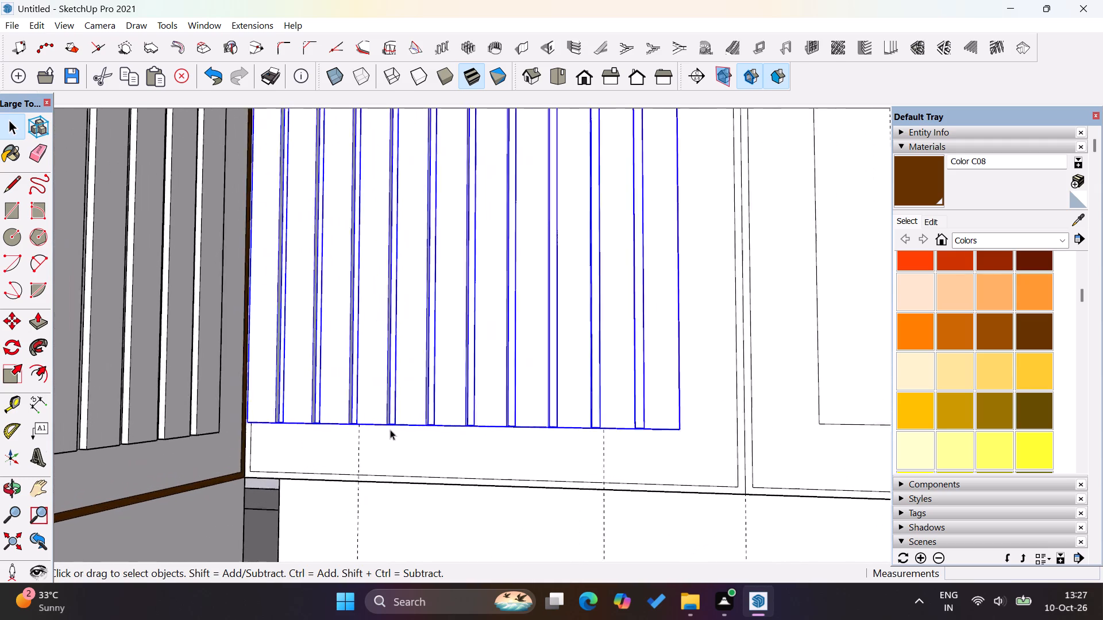
{"action": "scroll", "coordinate": [390, 429], "scroll_direction": "up", "scroll_amount": 1}
{"action": "middle_click_drag", "start_coordinate": [375, 442], "coordinate": [392, 384]}
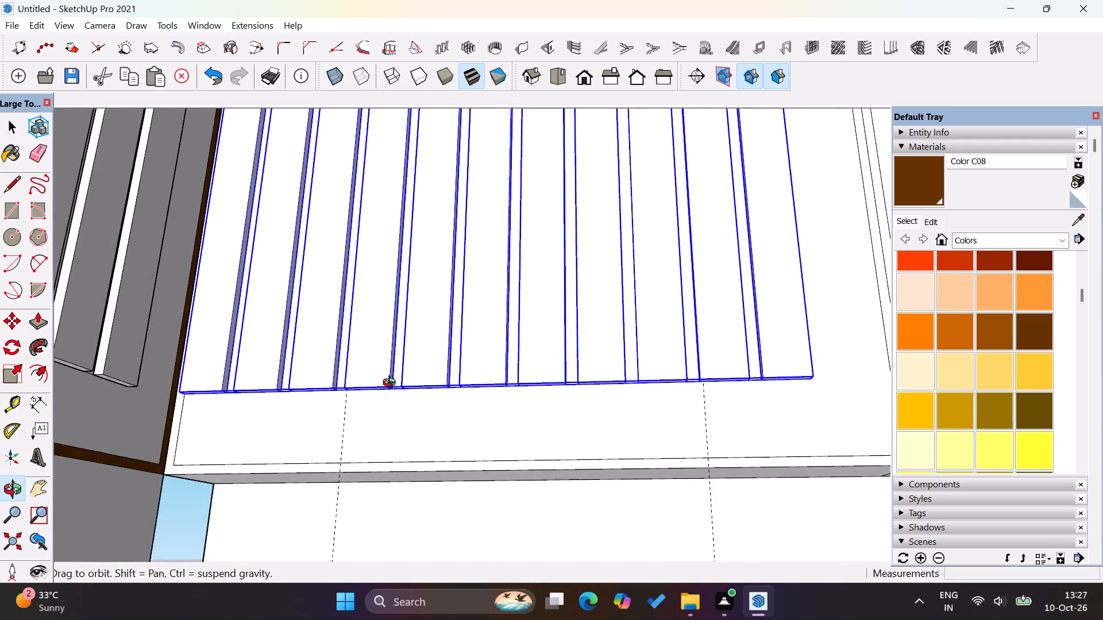
{"action": "middle_click_drag", "start_coordinate": [392, 384], "coordinate": [310, 436]}
{"action": "middle_click_drag", "start_coordinate": [295, 442], "coordinate": [278, 445]}
{"action": "middle_click_drag", "start_coordinate": [277, 445], "coordinate": [231, 445]}
{"action": "scroll", "coordinate": [276, 430], "scroll_direction": "up", "scroll_amount": 5}
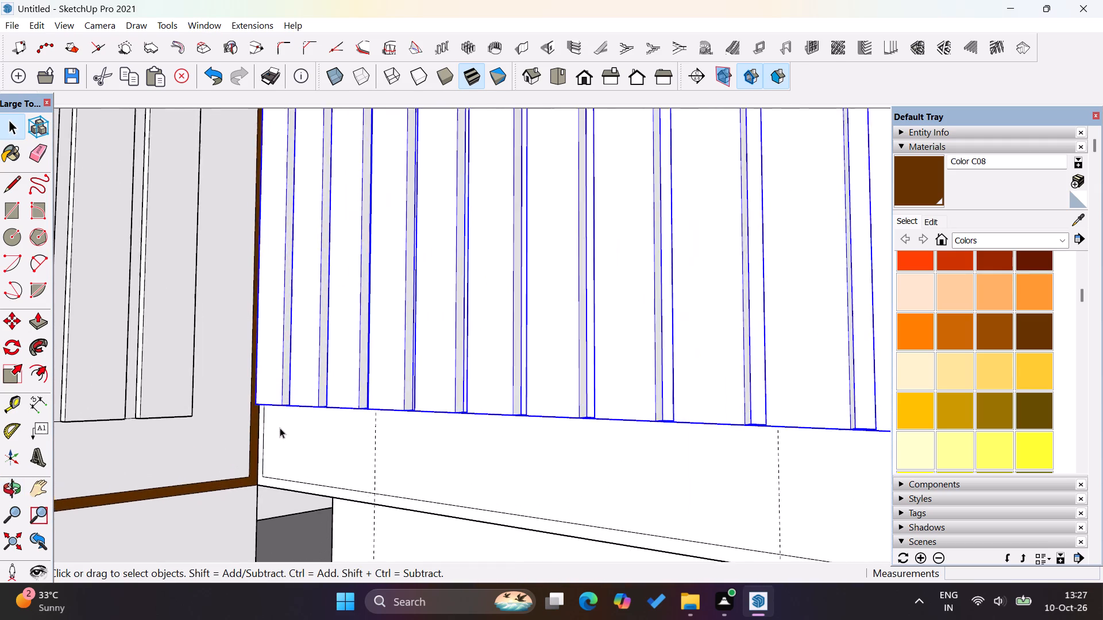
{"action": "scroll", "coordinate": [280, 428], "scroll_direction": "up", "scroll_amount": 2}
{"action": "scroll", "coordinate": [272, 441], "scroll_direction": "down", "scroll_amount": 12}
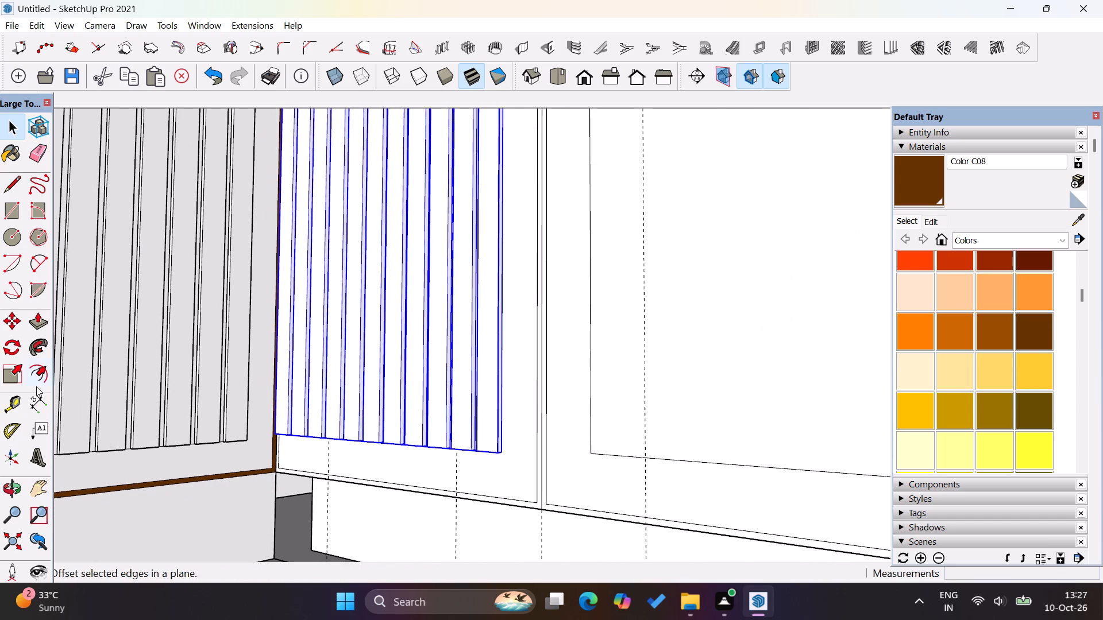
Check the gap between the adjoining cabinet's slat bottoms and the lower edge where it meets the tall block.
{"action": "left_click", "coordinate": [34, 402]}
{"action": "scroll", "coordinate": [271, 462], "scroll_direction": "up", "scroll_amount": 15}
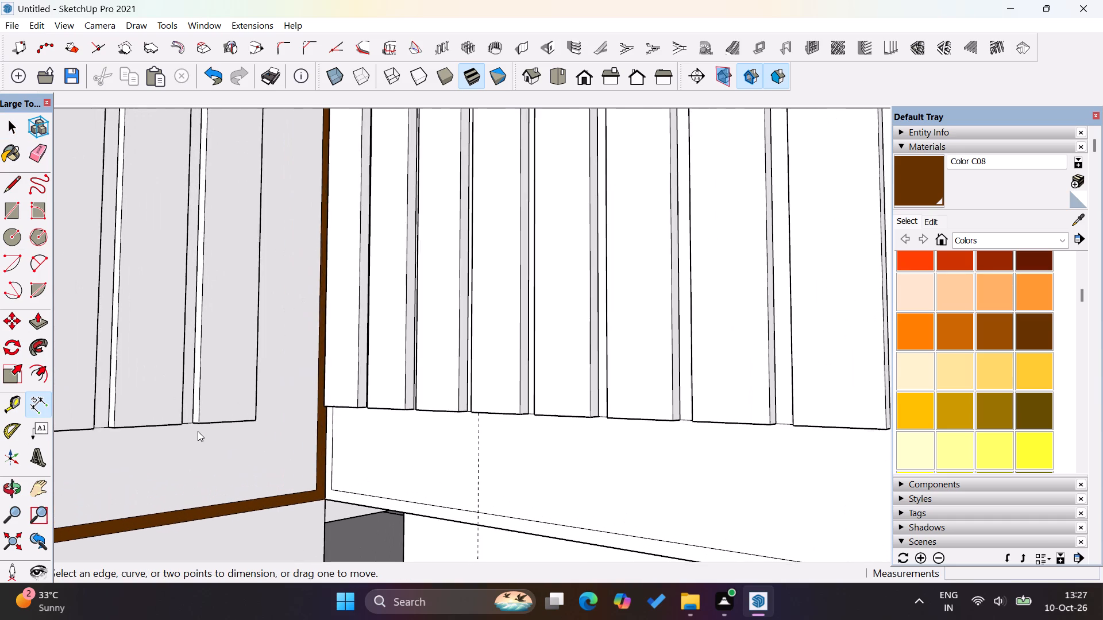
{"action": "left_click", "coordinate": [187, 417]}
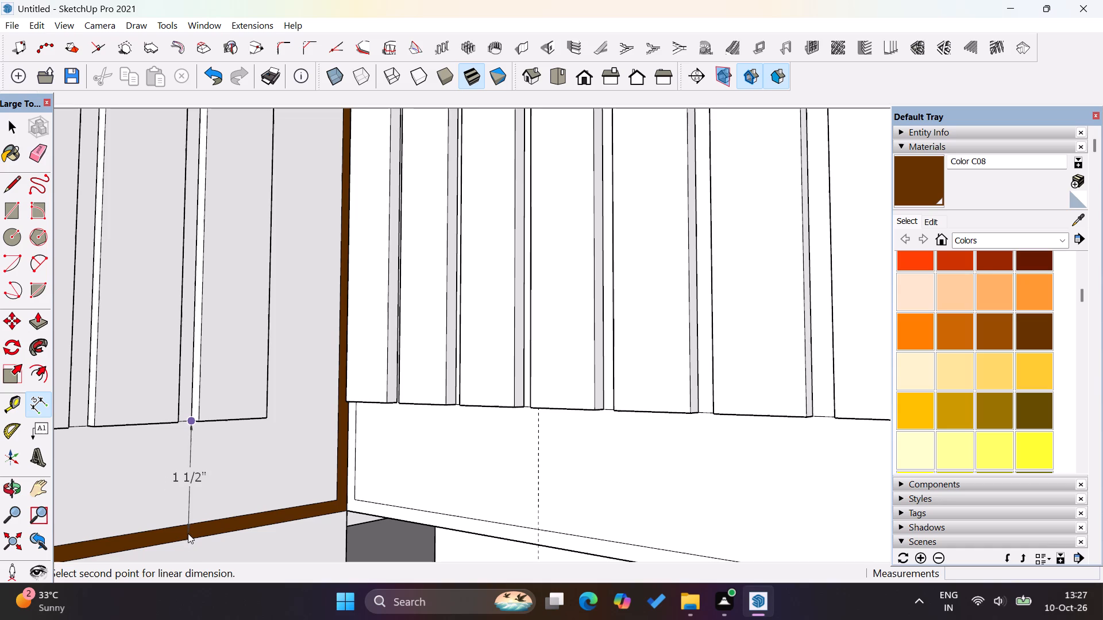
{"action": "left_click", "coordinate": [348, 509]}
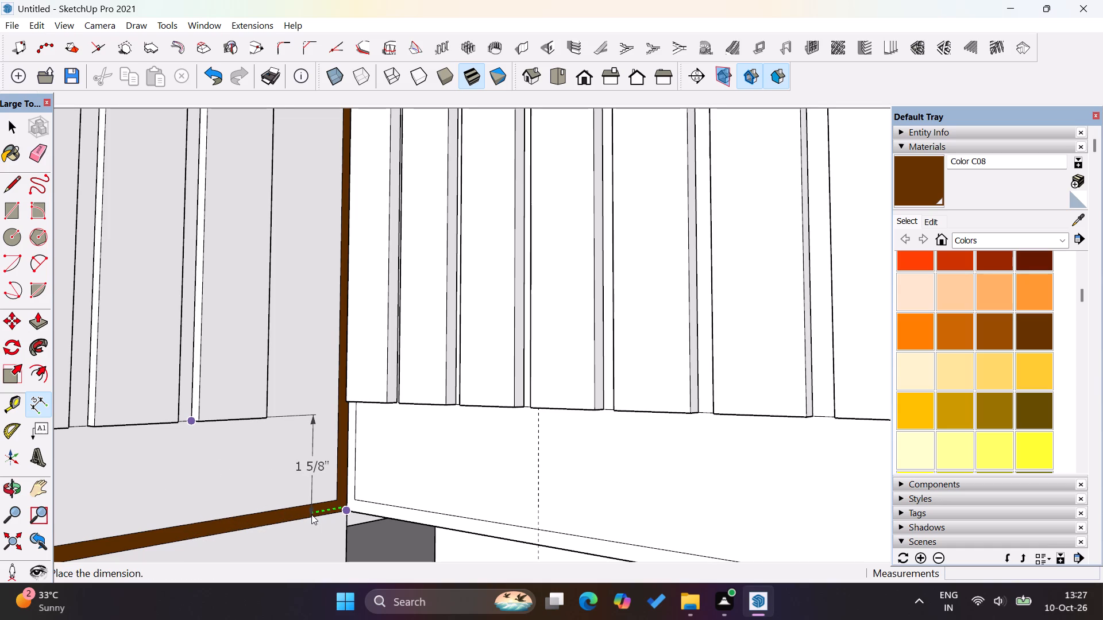
{"action": "key", "text": "Escape"}
{"action": "scroll", "coordinate": [381, 454], "scroll_direction": "down", "scroll_amount": 9}
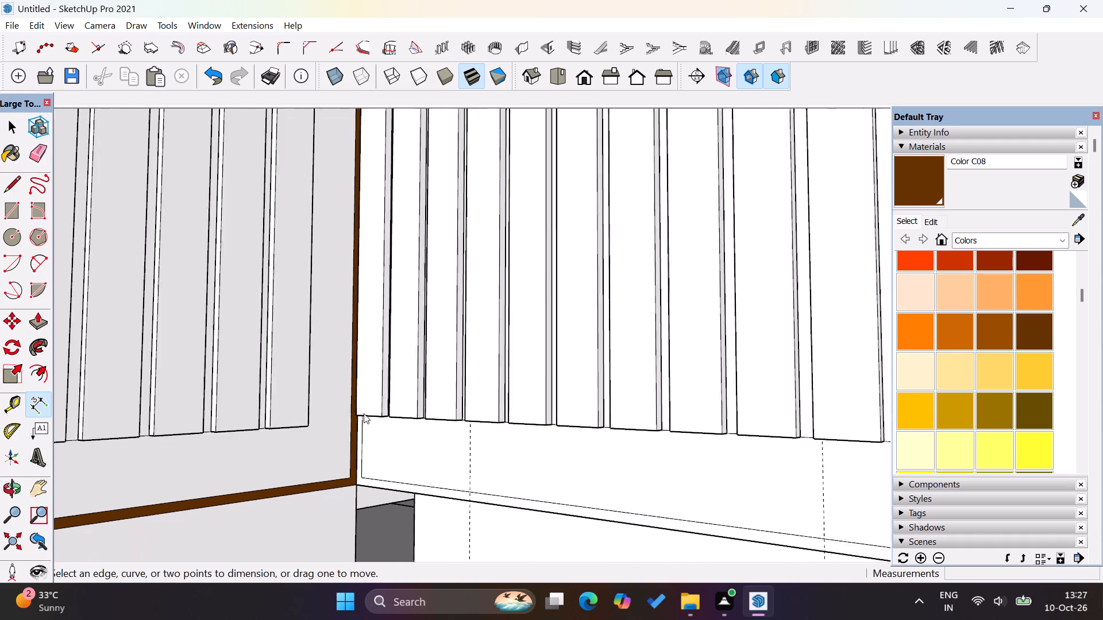
{"action": "scroll", "coordinate": [367, 449], "scroll_direction": "down", "scroll_amount": 5}
{"action": "scroll", "coordinate": [673, 456], "scroll_direction": "up", "scroll_amount": 4}
{"action": "left_click", "coordinate": [518, 411]}
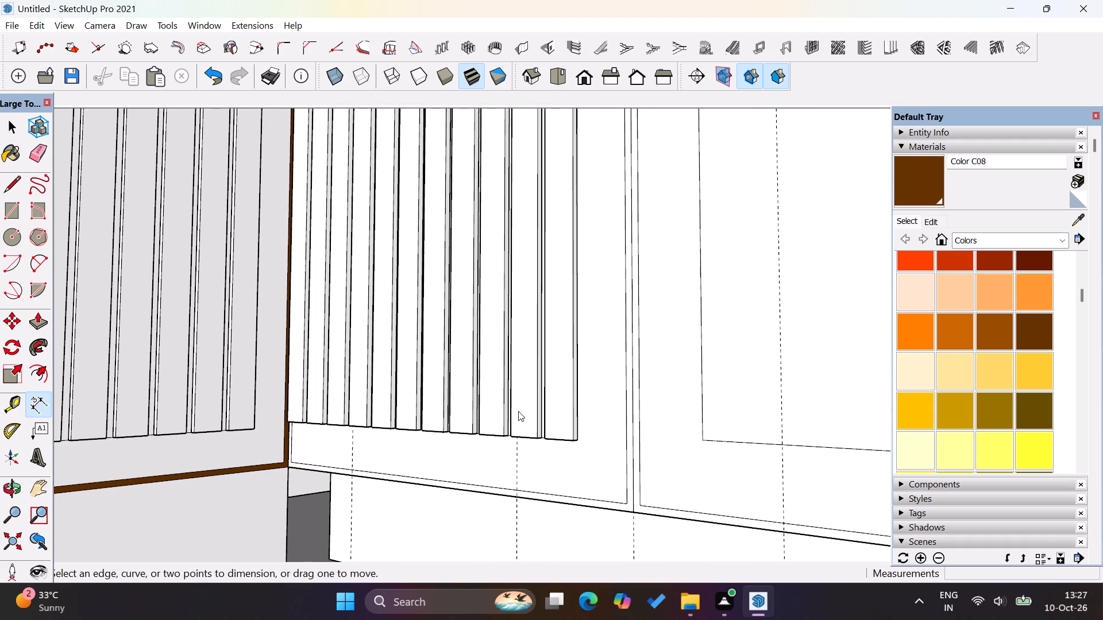
{"action": "left_click", "coordinate": [532, 433]}
{"action": "scroll", "coordinate": [432, 461], "scroll_direction": "down", "scroll_amount": 4}
{"action": "key", "text": "Escape"}
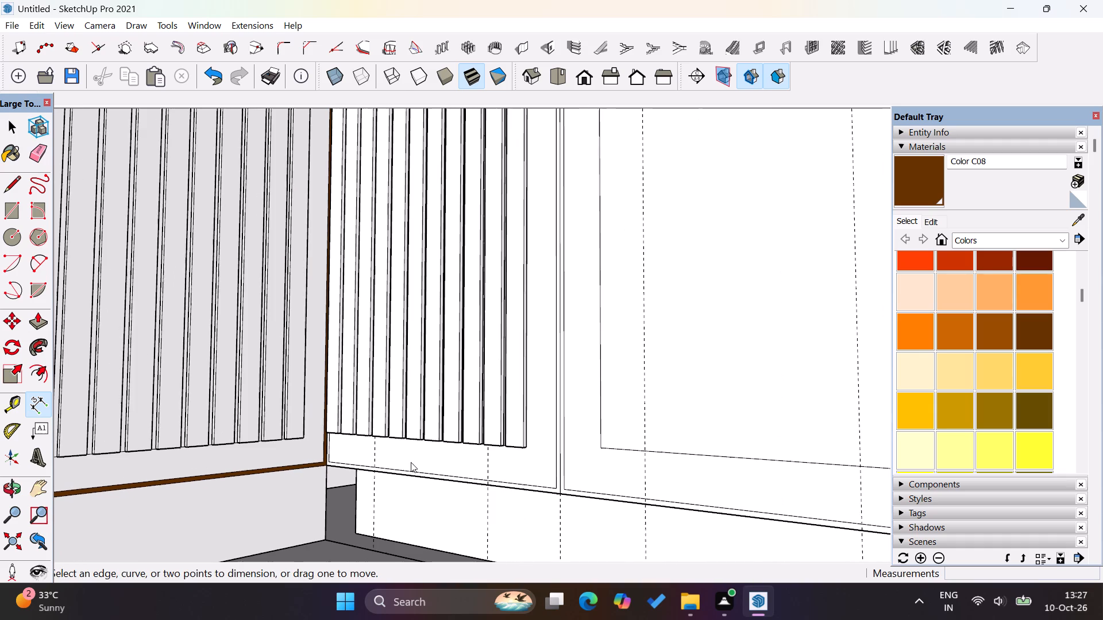
Delete the slat panel from the tall block's left lower door.
{"action": "left_click", "coordinate": [7, 129]}
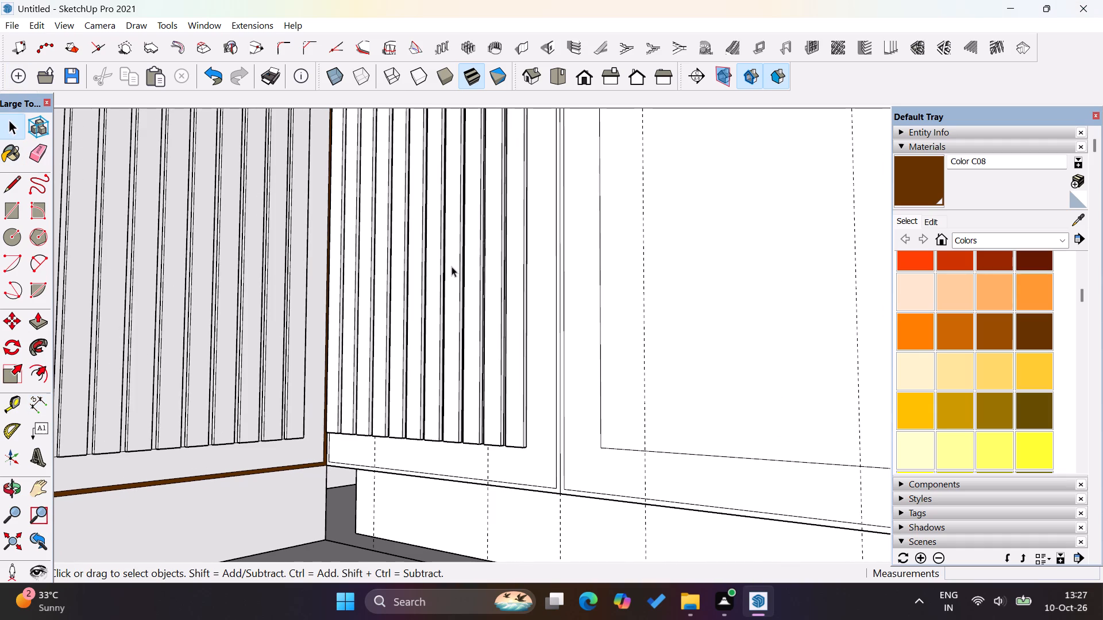
{"action": "left_click", "coordinate": [452, 266]}
{"action": "key", "text": "Delete"}
Place a vertical guide 1" inside the outer side edge of the right lower door's inset outline.
{"action": "scroll", "coordinate": [511, 390], "scroll_direction": "down", "scroll_amount": 9}
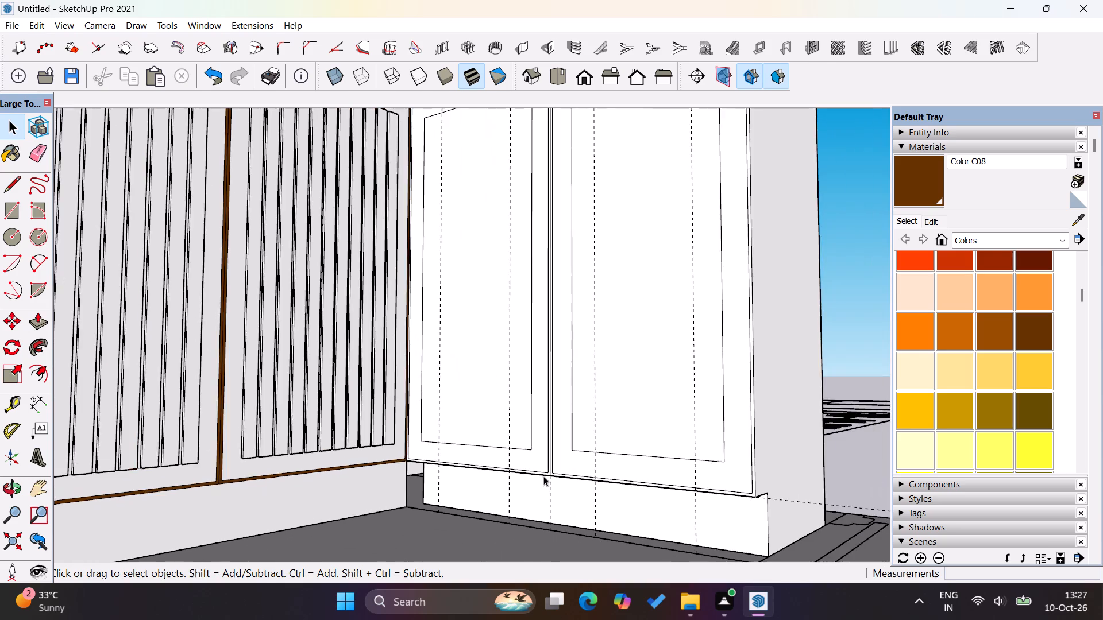
{"action": "scroll", "coordinate": [436, 332], "scroll_direction": "down", "scroll_amount": 1}
{"action": "middle_click_drag", "start_coordinate": [448, 339], "coordinate": [503, 490]}
{"action": "scroll", "coordinate": [498, 488], "scroll_direction": "down", "scroll_amount": 3}
{"action": "scroll", "coordinate": [516, 350], "scroll_direction": "up", "scroll_amount": 4}
{"action": "scroll", "coordinate": [507, 336], "scroll_direction": "down", "scroll_amount": 3}
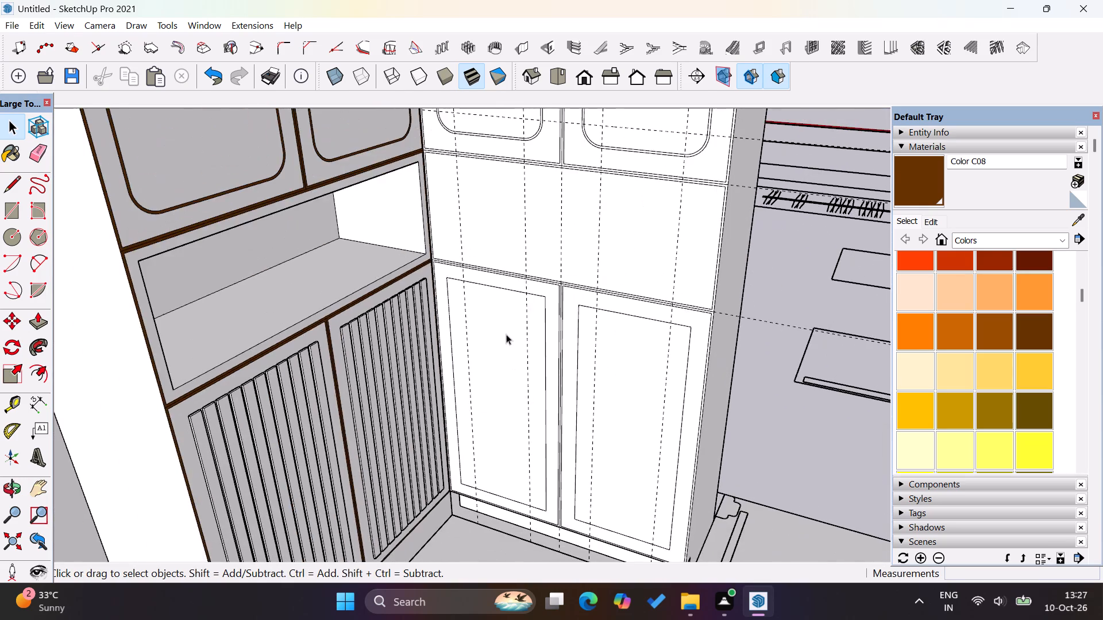
{"action": "scroll", "coordinate": [682, 443], "scroll_direction": "up", "scroll_amount": 3}
{"action": "scroll", "coordinate": [491, 325], "scroll_direction": "down", "scroll_amount": 4}
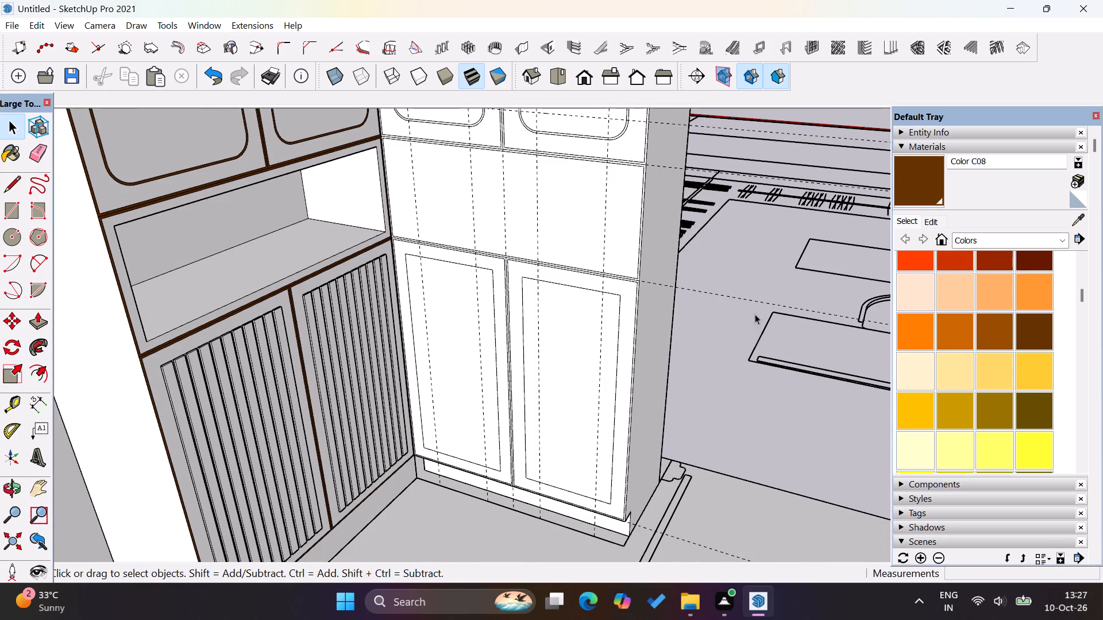
{"action": "triple_click", "coordinate": [719, 358]}
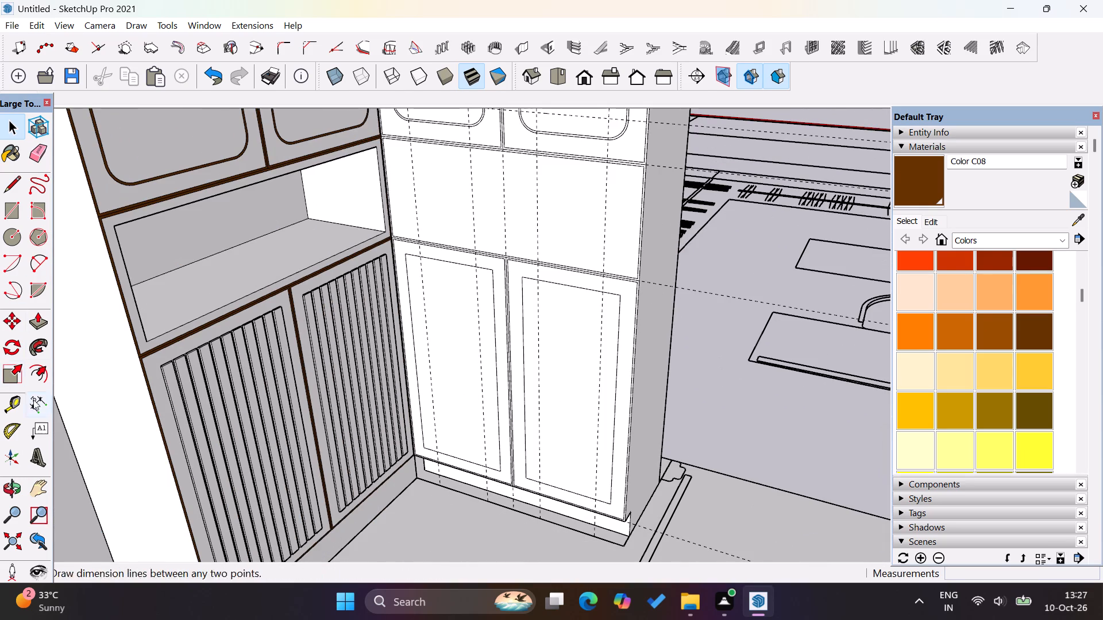
{"action": "left_click", "coordinate": [14, 403]}
{"action": "left_click", "coordinate": [614, 390]}
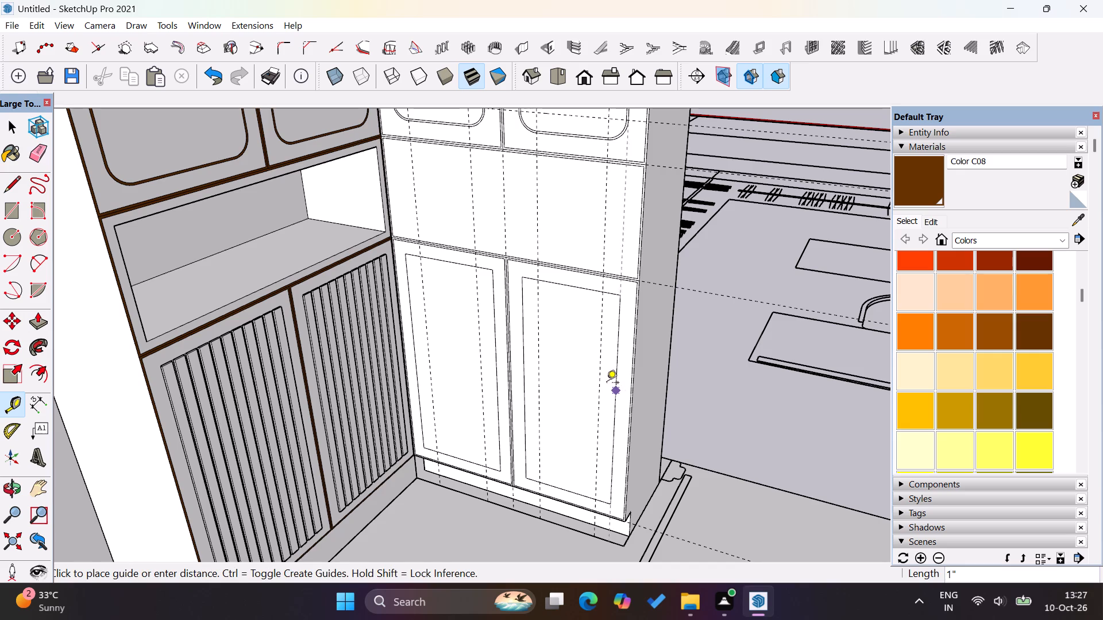
{"action": "key", "text": "1"}
{"action": "key", "text": "Return"}
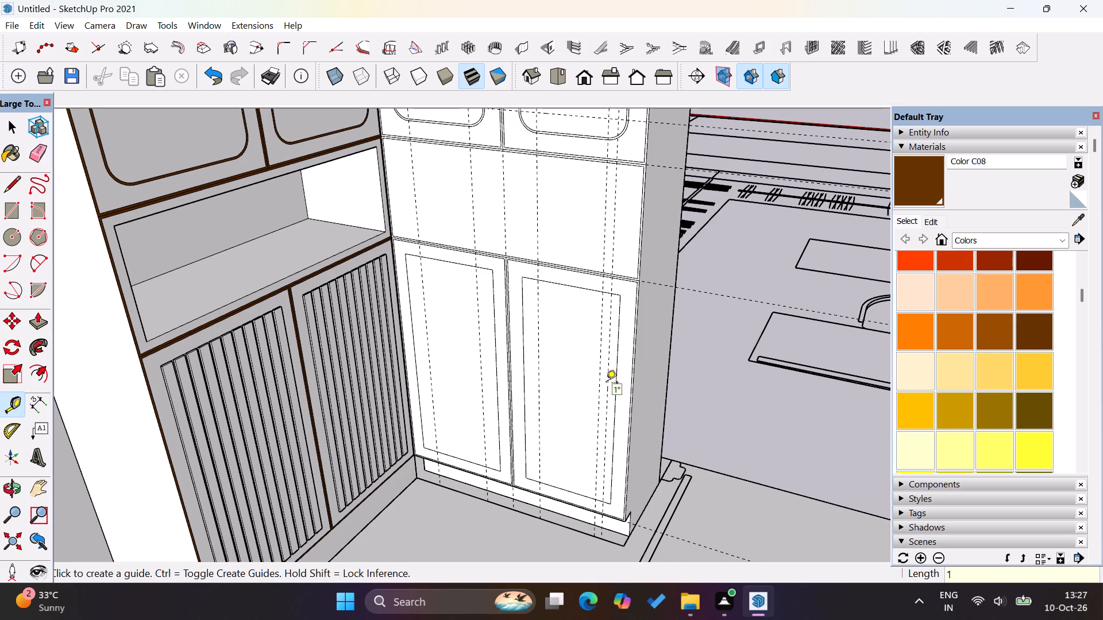
Draw a 1" by 2' 4" rectangle between the guide and the outer side edge of the right lower door's inset outline.
{"action": "left_click", "coordinate": [16, 121]}
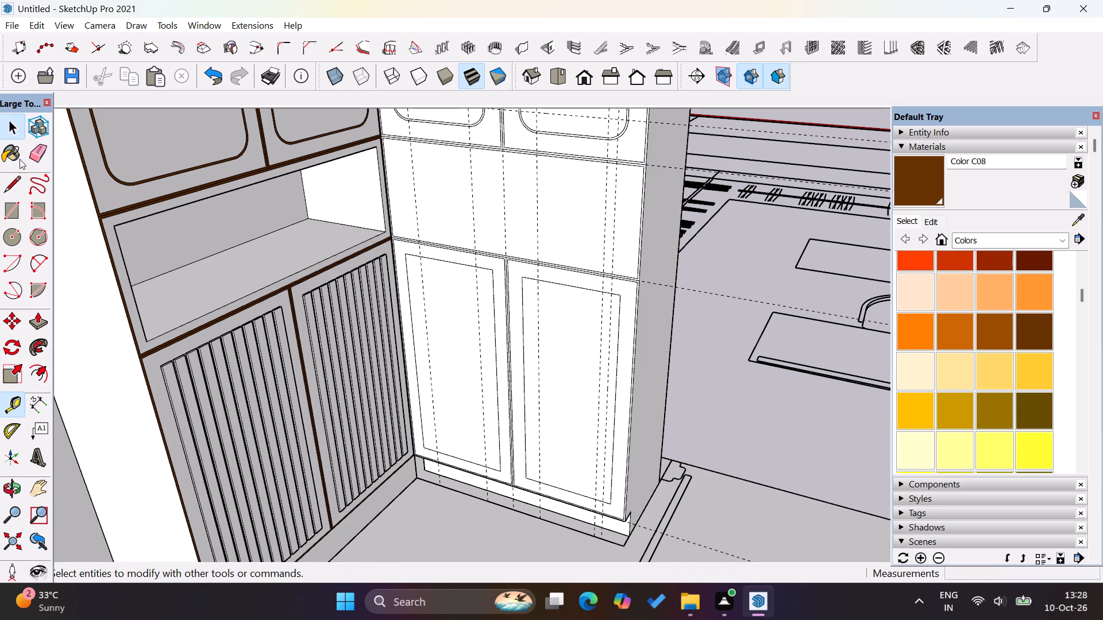
{"action": "left_click", "coordinate": [14, 215]}
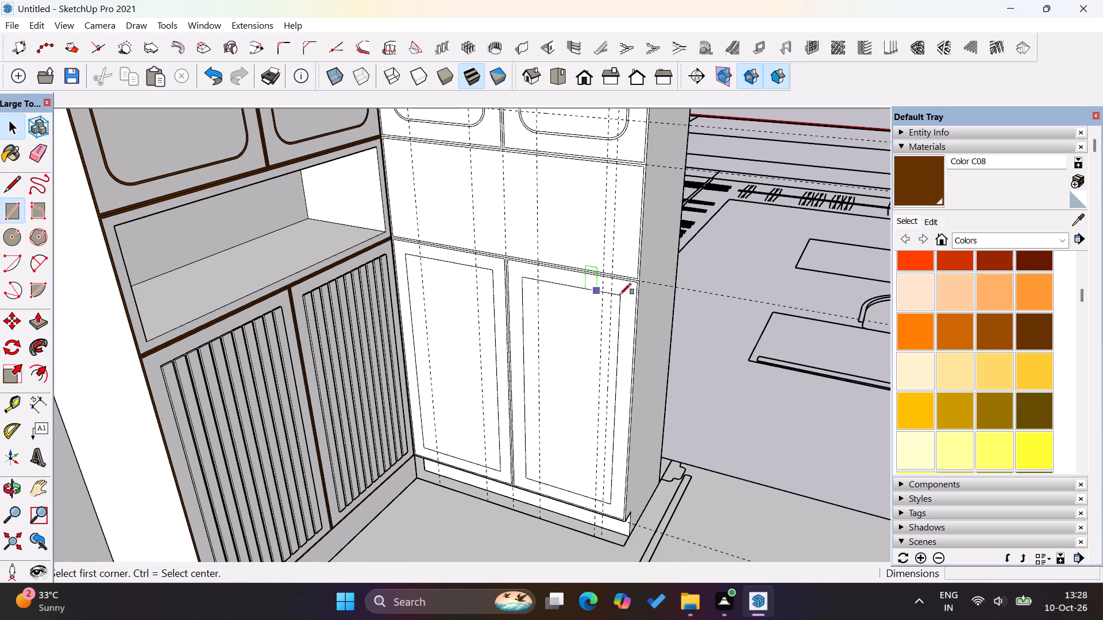
{"action": "left_click", "coordinate": [610, 293]}
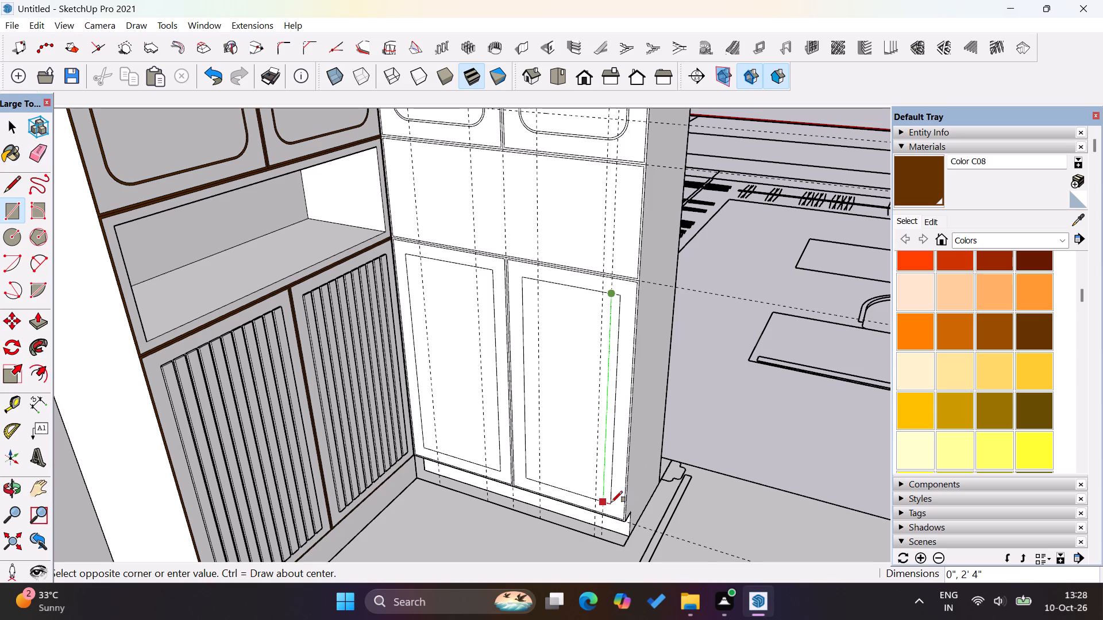
{"action": "scroll", "coordinate": [616, 505], "scroll_direction": "up", "scroll_amount": 13}
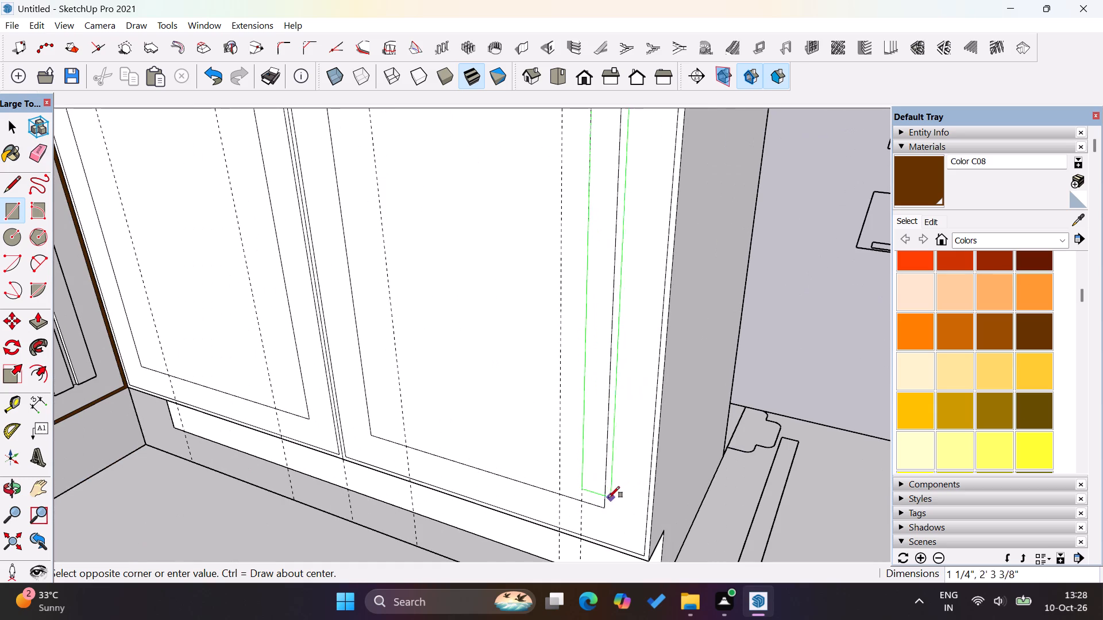
{"action": "left_click", "coordinate": [600, 509]}
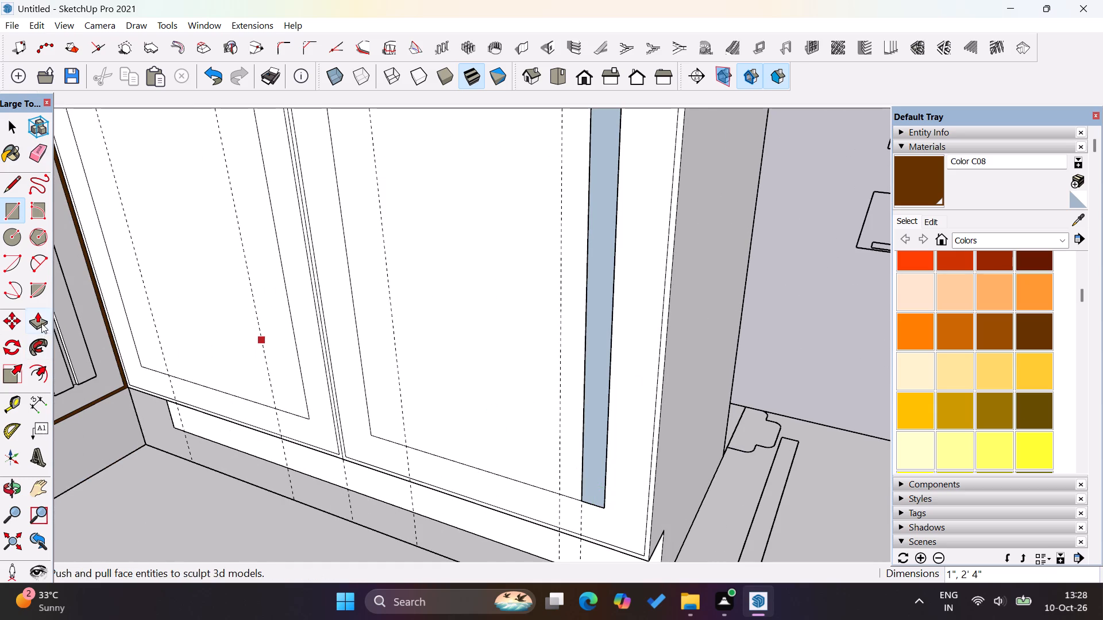
Push/Pull the narrow strip outward by 0.1" and again by another 0.1" to form a raised slat.
{"action": "left_click", "coordinate": [41, 323]}
{"action": "left_click", "coordinate": [603, 332]}
{"action": "type", "text": "0.1"}
{"action": "key", "text": "Return"}
{"action": "left_click", "coordinate": [596, 371]}
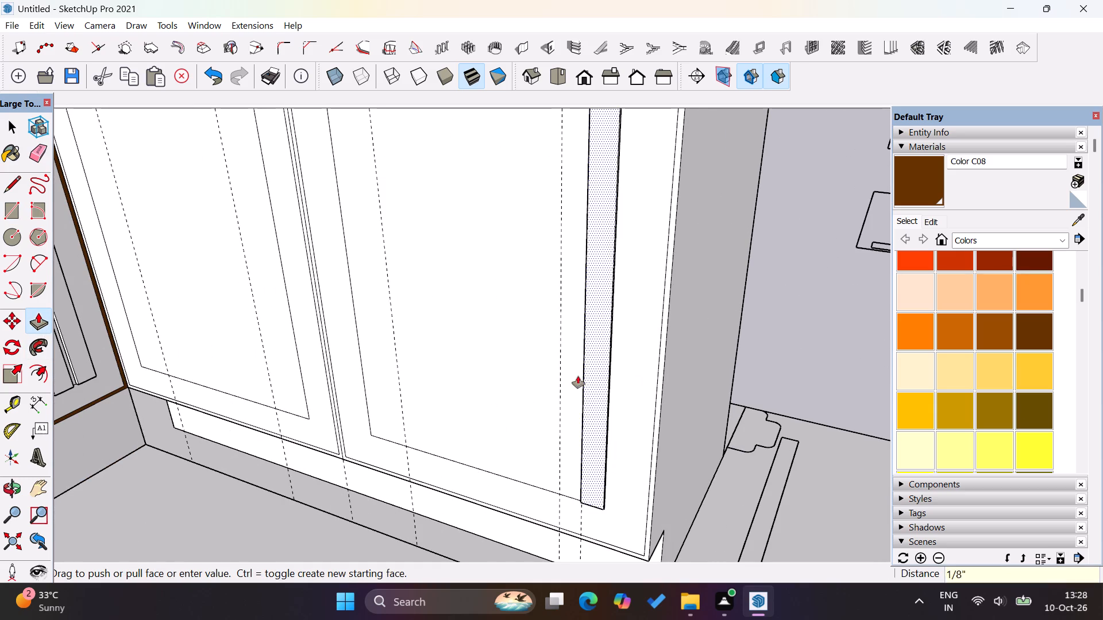
{"action": "type", "text": "0.1"}
{"action": "key", "text": "Return"}
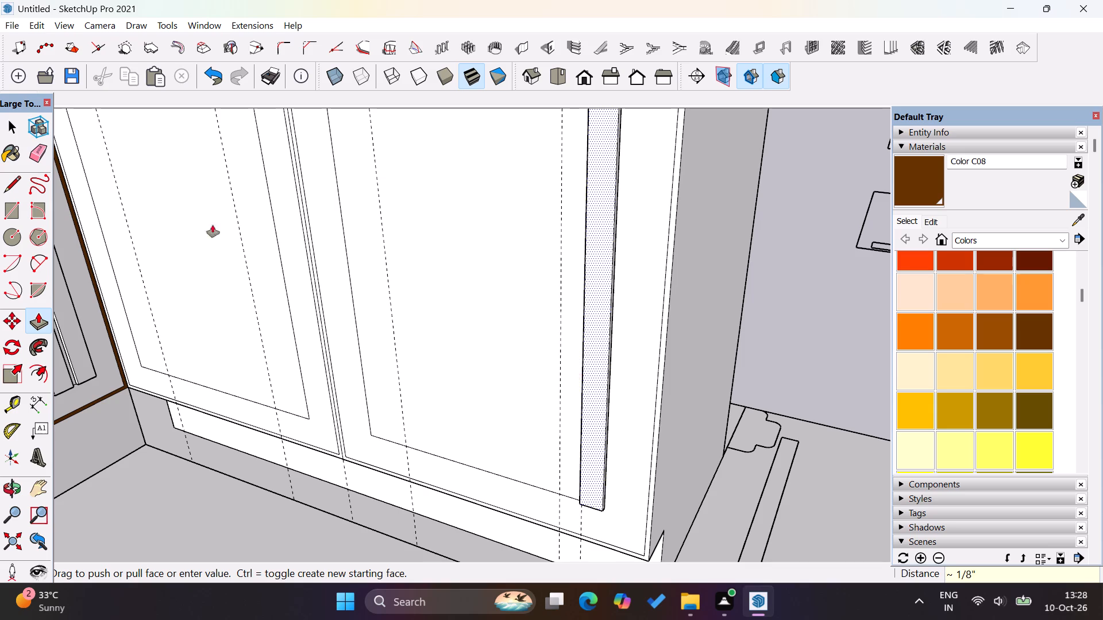
Make the raised slat on the right lower door a component.
{"action": "left_click", "coordinate": [10, 123]}
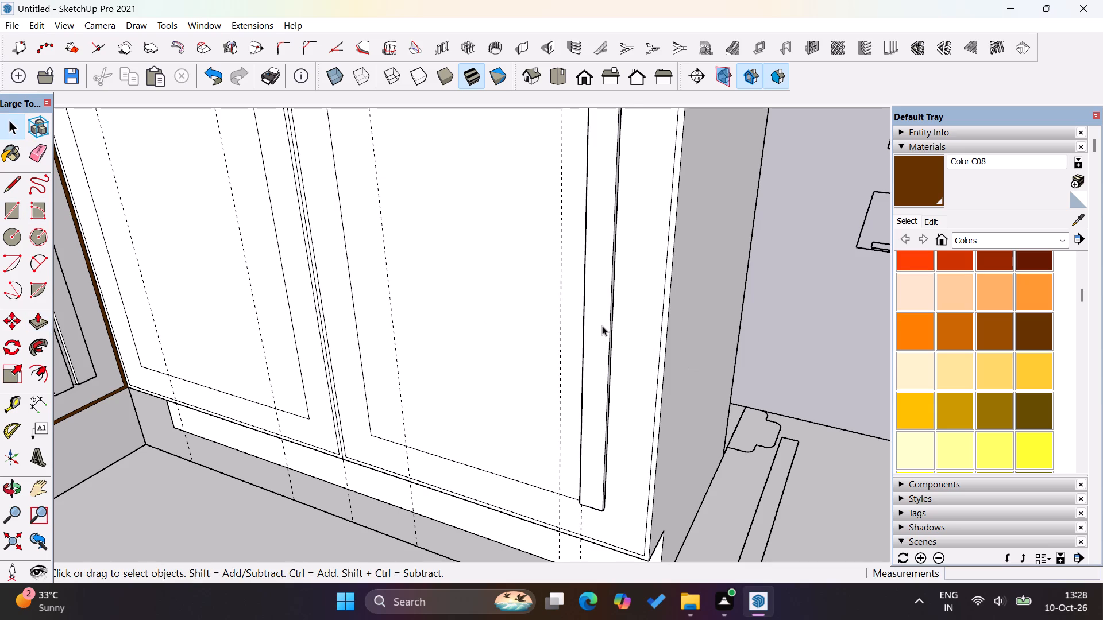
{"action": "triple_click", "coordinate": [602, 325]}
{"action": "left_click", "coordinate": [602, 325]}
{"action": "right_click", "coordinate": [602, 325]}
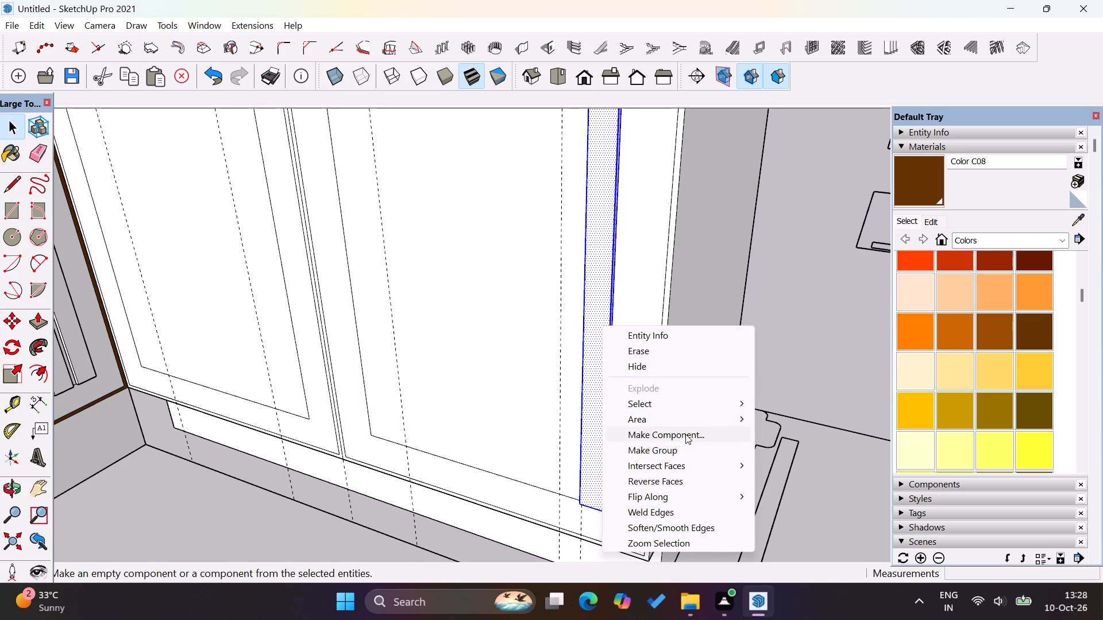
{"action": "left_click", "coordinate": [685, 434]}
{"action": "left_click", "coordinate": [597, 466]}
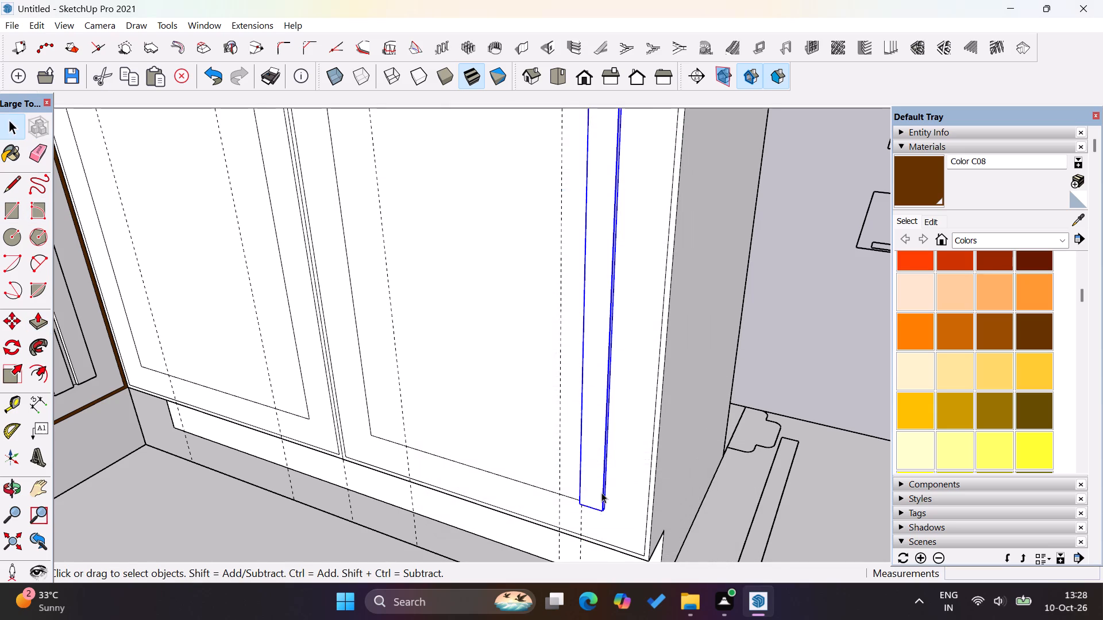
Copy the slat 10 3/4" to the inset outline's opposite bottom corner and fill the distance with an array divided by 10.
{"action": "scroll", "coordinate": [592, 520], "scroll_direction": "up", "scroll_amount": 5}
{"action": "middle_click_drag", "start_coordinate": [477, 456], "coordinate": [715, 432]}
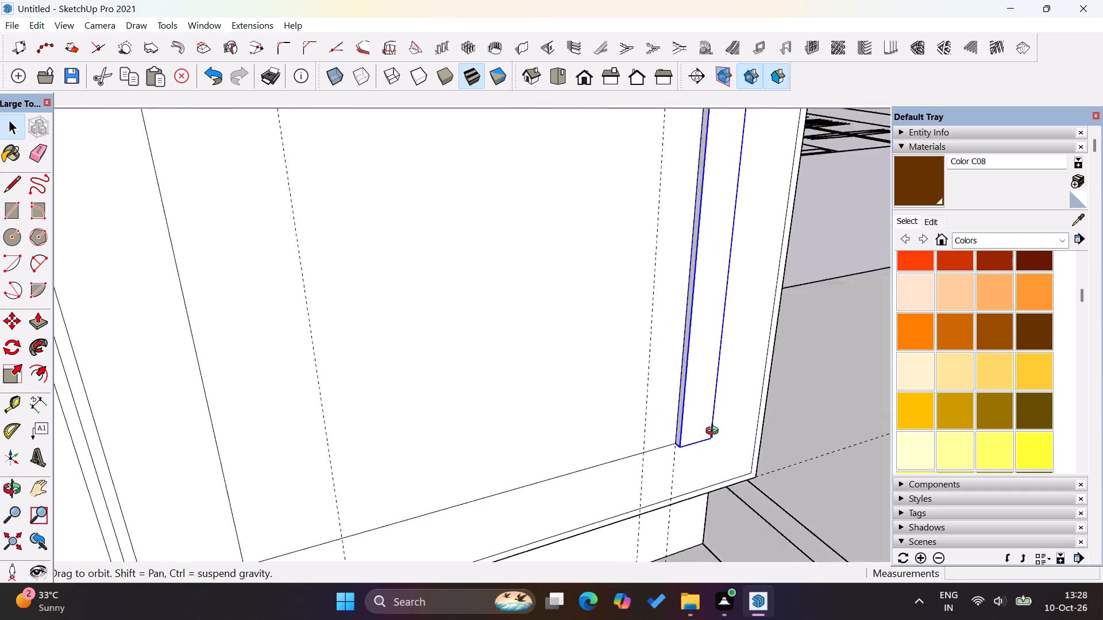
{"action": "middle_click_drag", "start_coordinate": [715, 432], "coordinate": [707, 427]}
{"action": "left_click", "coordinate": [2, 323]}
{"action": "scroll", "coordinate": [673, 464], "scroll_direction": "up", "scroll_amount": 3}
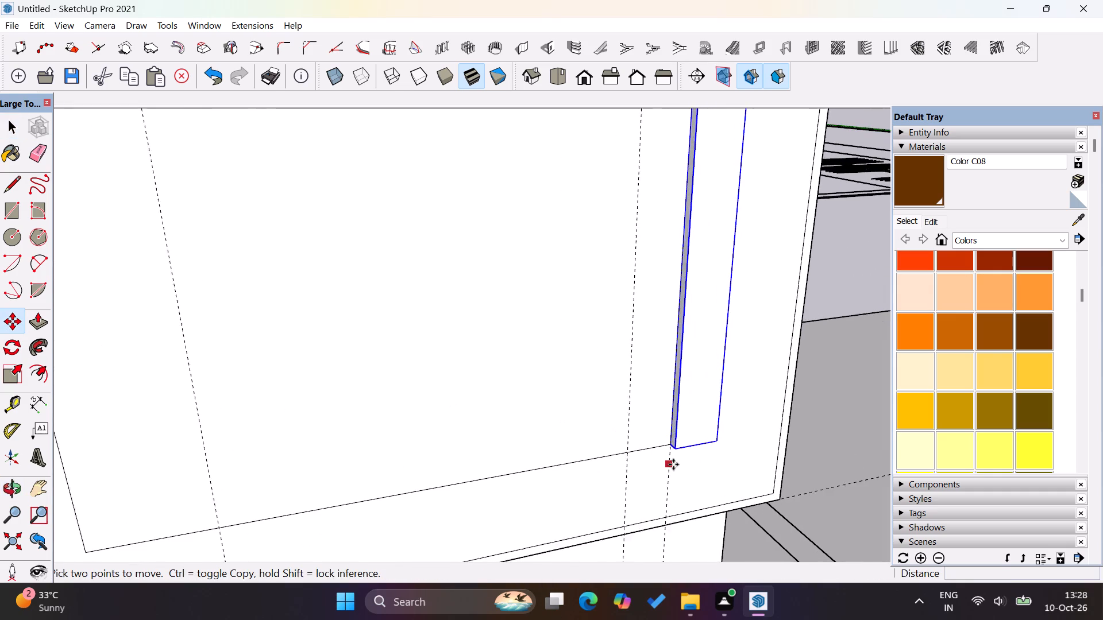
{"action": "left_click", "coordinate": [669, 441], "text": "ctrl"}
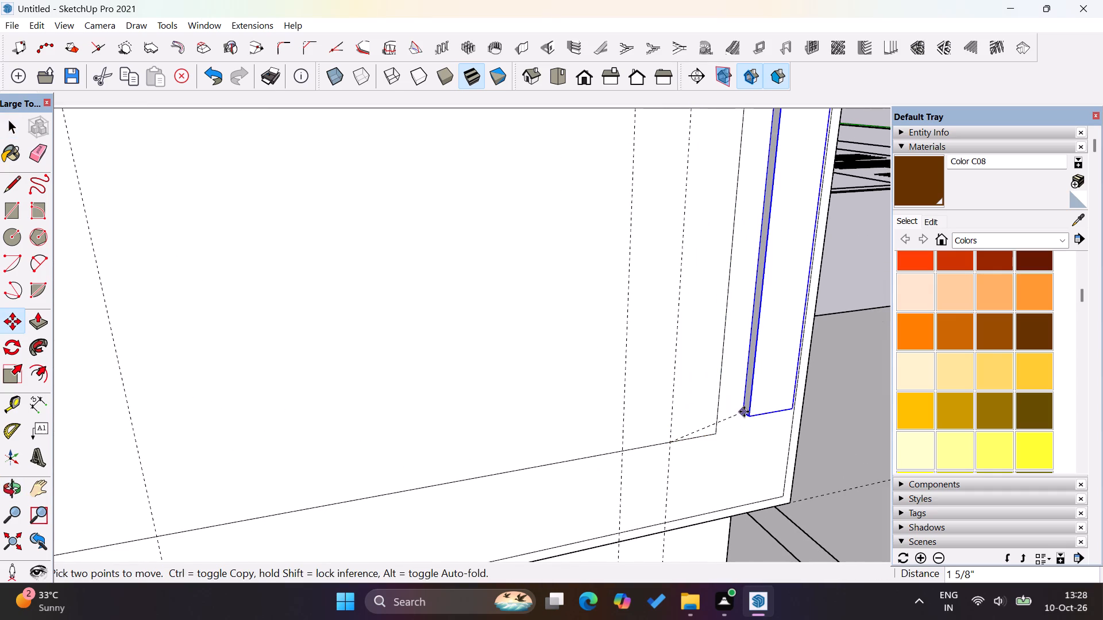
{"action": "scroll", "coordinate": [744, 412], "scroll_direction": "down", "scroll_amount": 4}
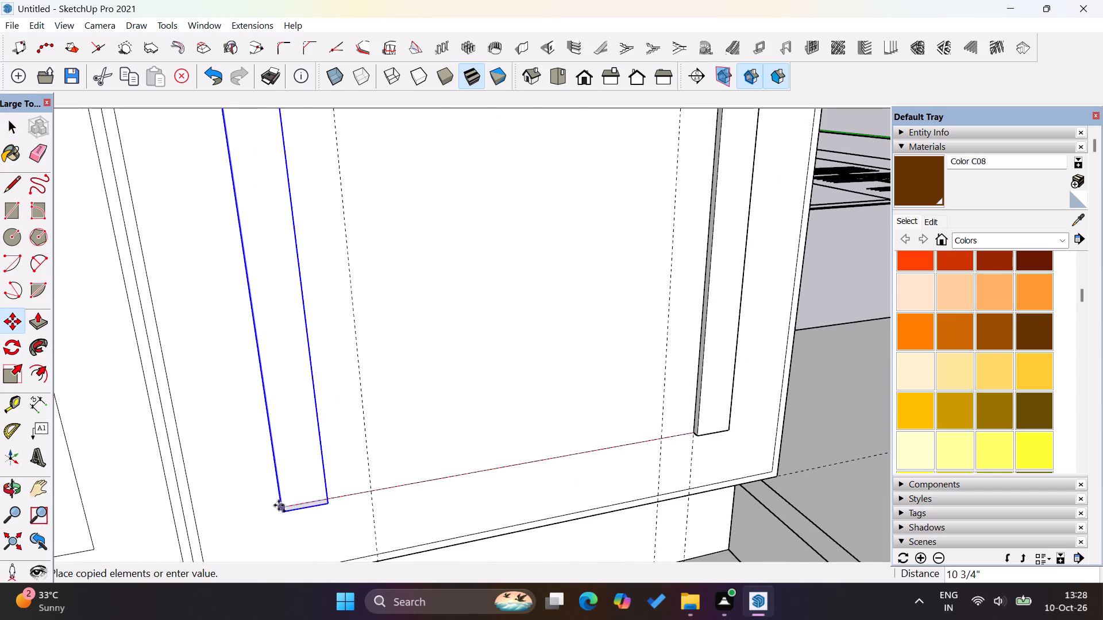
{"action": "scroll", "coordinate": [283, 510], "scroll_direction": "up", "scroll_amount": 12}
{"action": "left_click", "coordinate": [285, 507]}
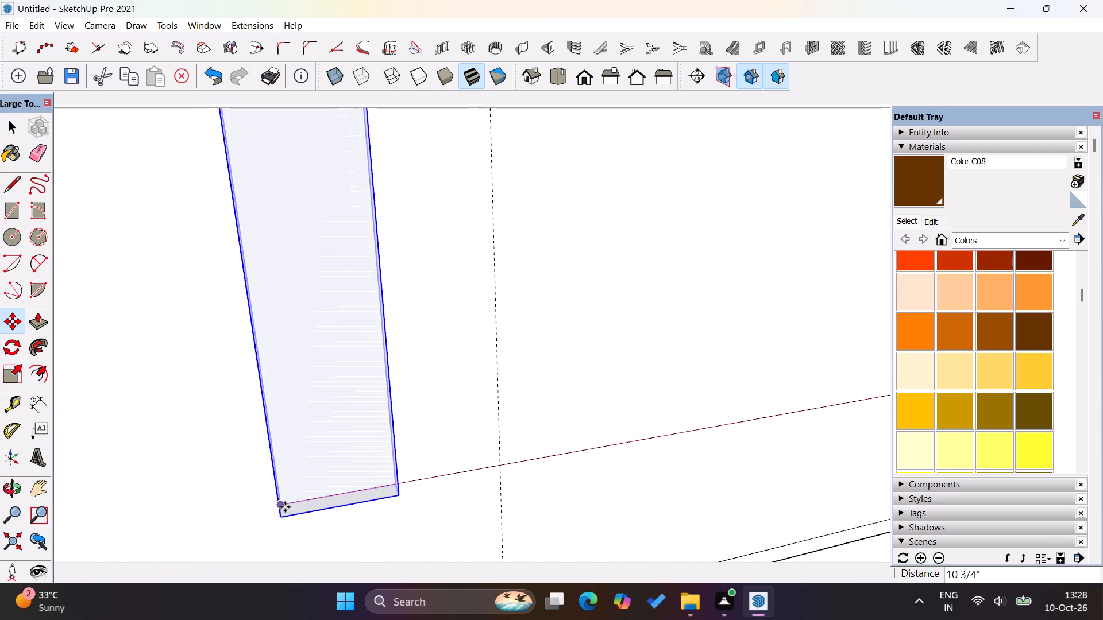
{"action": "type", "text": "/10"}
{"action": "key", "text": "Return"}
Change the slat array on the right lower door to a division by 8.
{"action": "scroll", "coordinate": [466, 370], "scroll_direction": "down", "scroll_amount": 20}
{"action": "scroll", "coordinate": [466, 370], "scroll_direction": "down", "scroll_amount": 3}
{"action": "scroll", "coordinate": [202, 461], "scroll_direction": "down", "scroll_amount": 6}
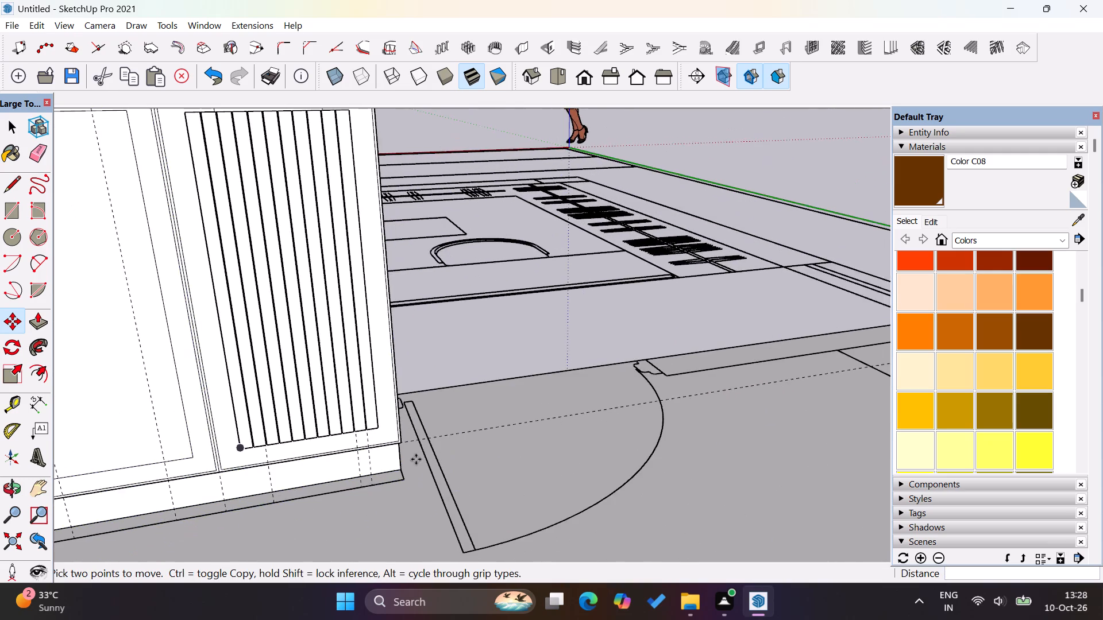
{"action": "scroll", "coordinate": [433, 456], "scroll_direction": "down", "scroll_amount": 5}
{"action": "type", "text": "/8"}
{"action": "key", "text": "Return"}
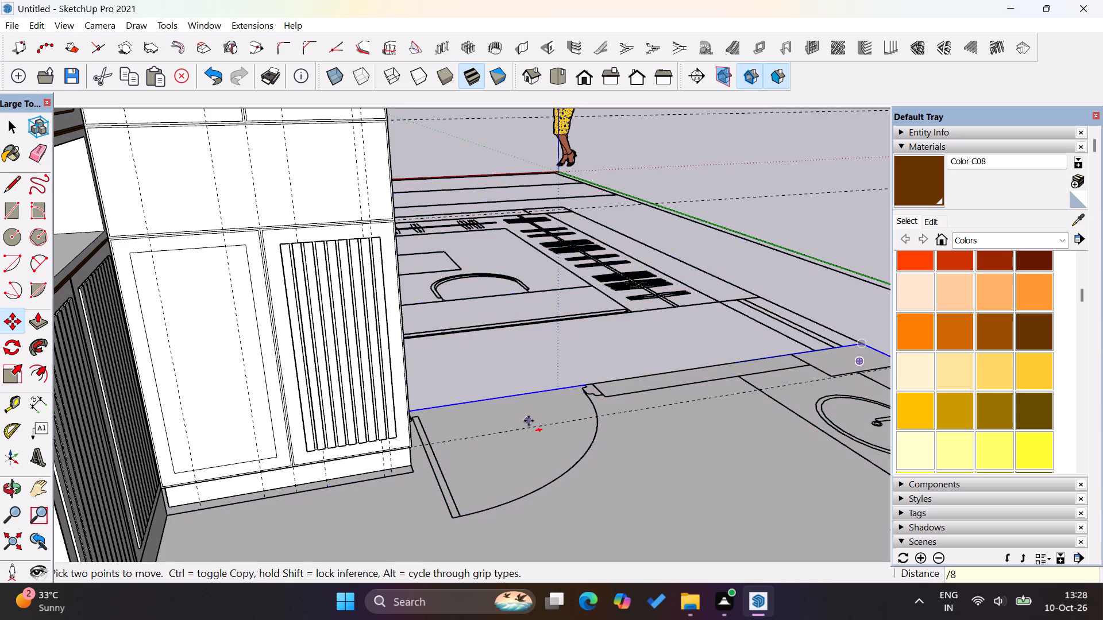
Group all the slats on the right lower door of the adjoining tall block.
{"action": "middle_click_drag", "start_coordinate": [541, 447], "coordinate": [175, 447]}
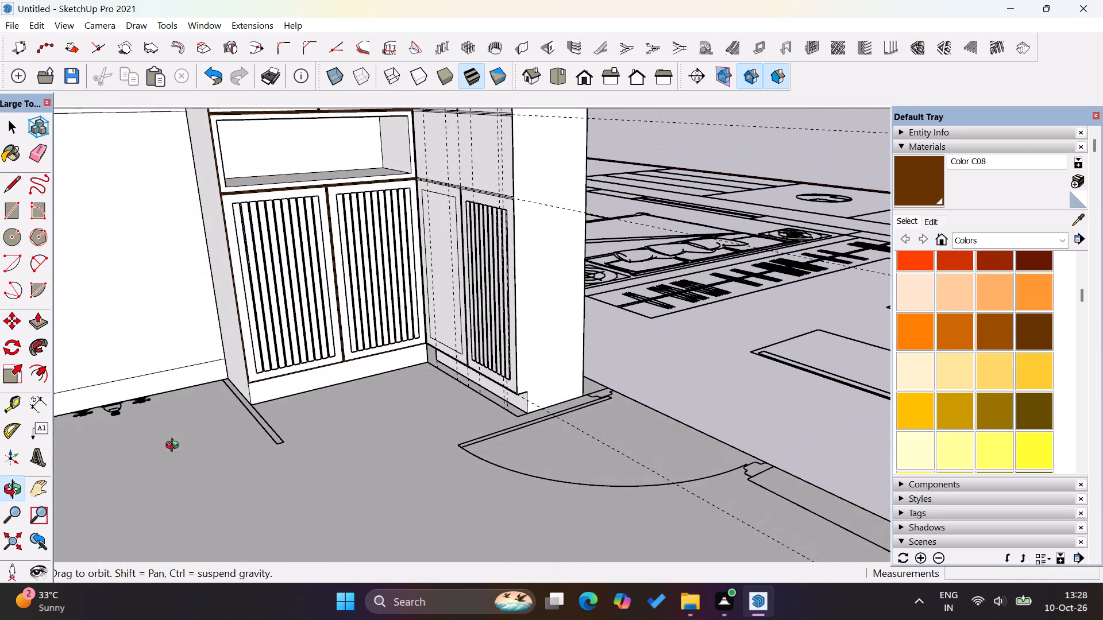
{"action": "middle_click_drag", "start_coordinate": [175, 447], "coordinate": [517, 459]}
{"action": "scroll", "coordinate": [357, 299], "scroll_direction": "up", "scroll_amount": 6}
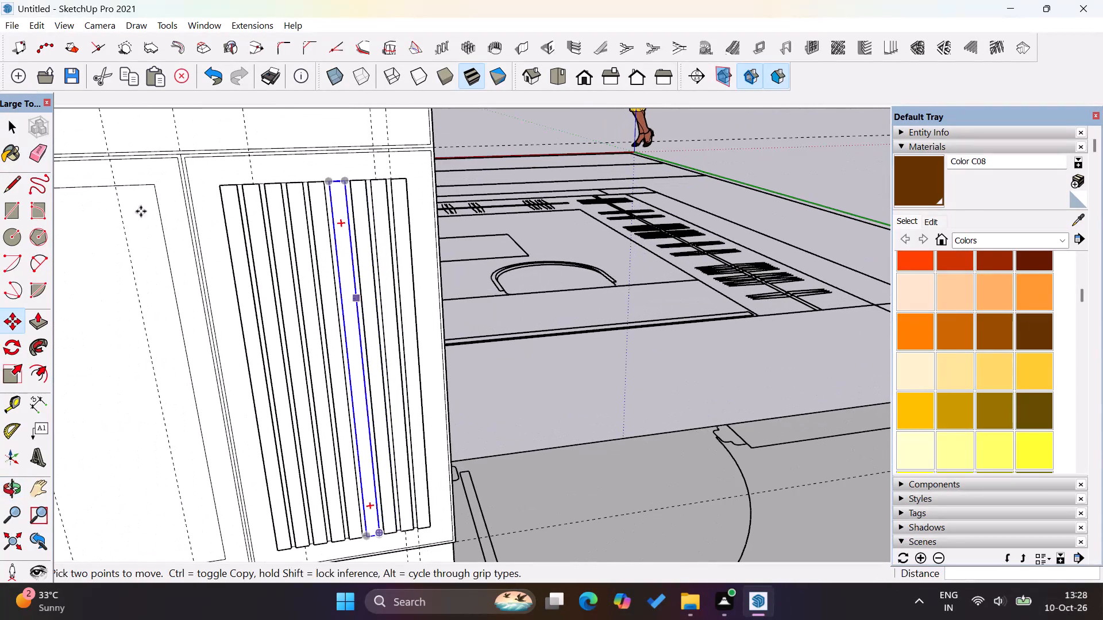
{"action": "left_click", "coordinate": [14, 127]}
{"action": "left_click", "coordinate": [535, 374]}
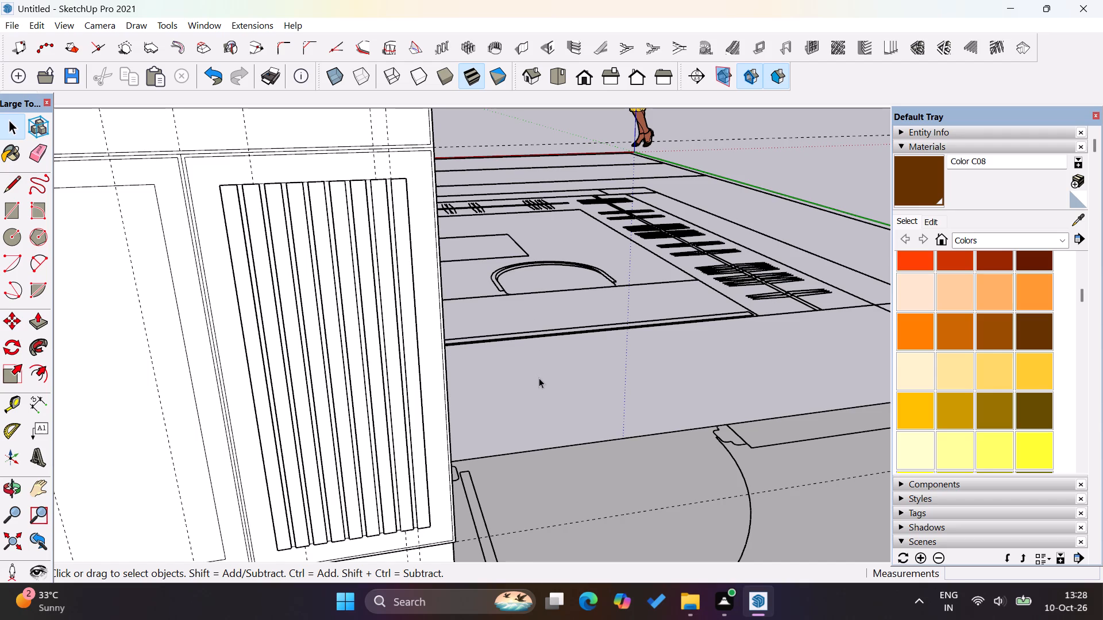
{"action": "scroll", "coordinate": [539, 381], "scroll_direction": "down", "scroll_amount": 4}
{"action": "left_click", "coordinate": [433, 334]}
{"action": "scroll", "coordinate": [433, 334], "scroll_direction": "up", "scroll_amount": 8}
{"action": "double_click", "coordinate": [433, 334]}
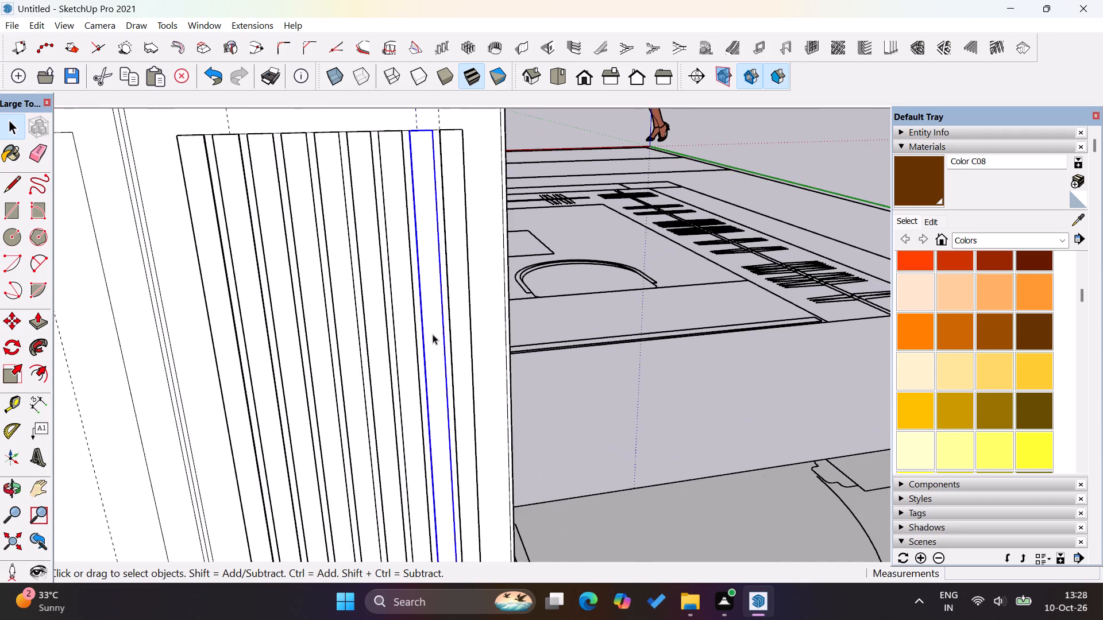
{"action": "left_click", "coordinate": [438, 340]}
{"action": "left_click", "coordinate": [614, 412]}
{"action": "left_click", "coordinate": [468, 389]}
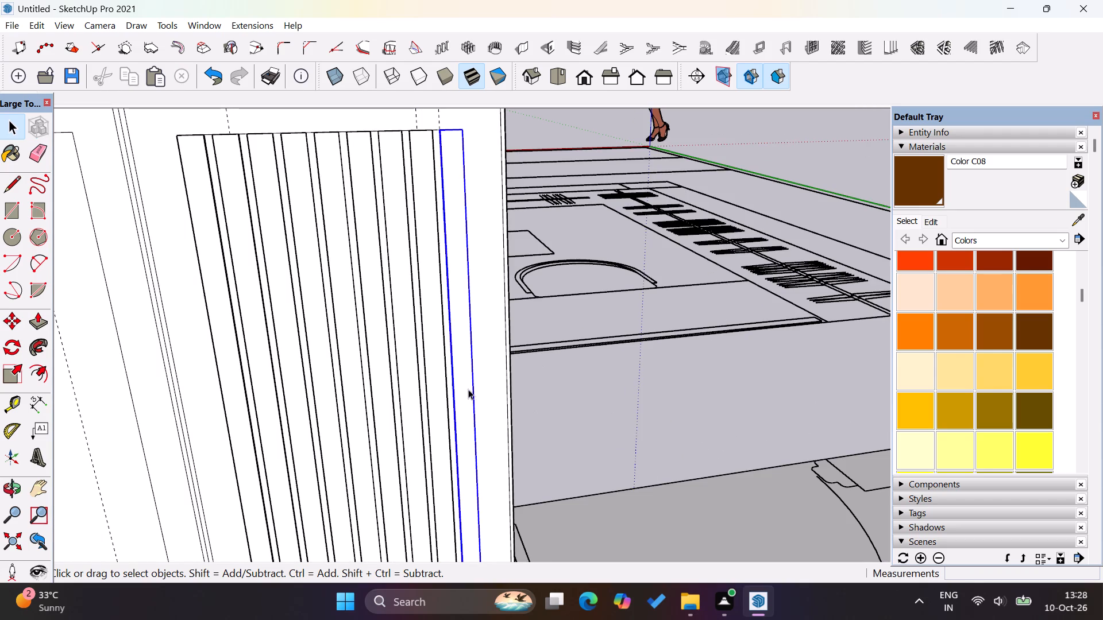
{"action": "left_click", "coordinate": [442, 400], "text": "ctrl"}
{"action": "left_click", "coordinate": [407, 401]}
{"action": "left_click", "coordinate": [380, 406]}
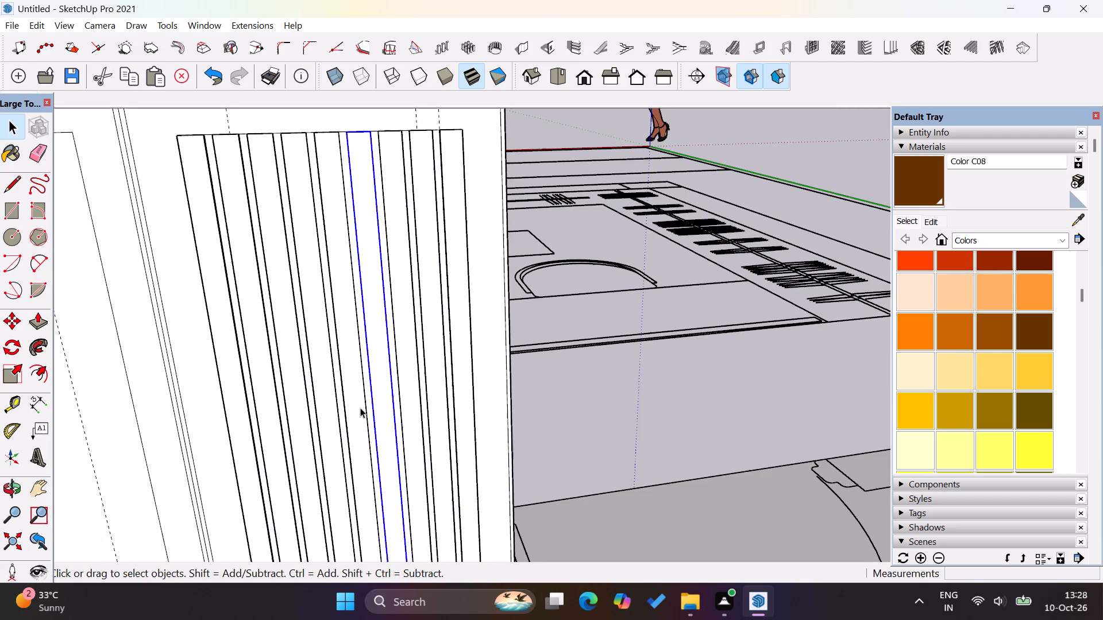
{"action": "left_click", "coordinate": [354, 409]}
{"action": "left_click", "coordinate": [461, 403], "text": "ctrl"}
{"action": "left_click", "coordinate": [445, 405], "text": "ctrl"}
{"action": "left_click", "coordinate": [406, 417], "text": "ctrl"}
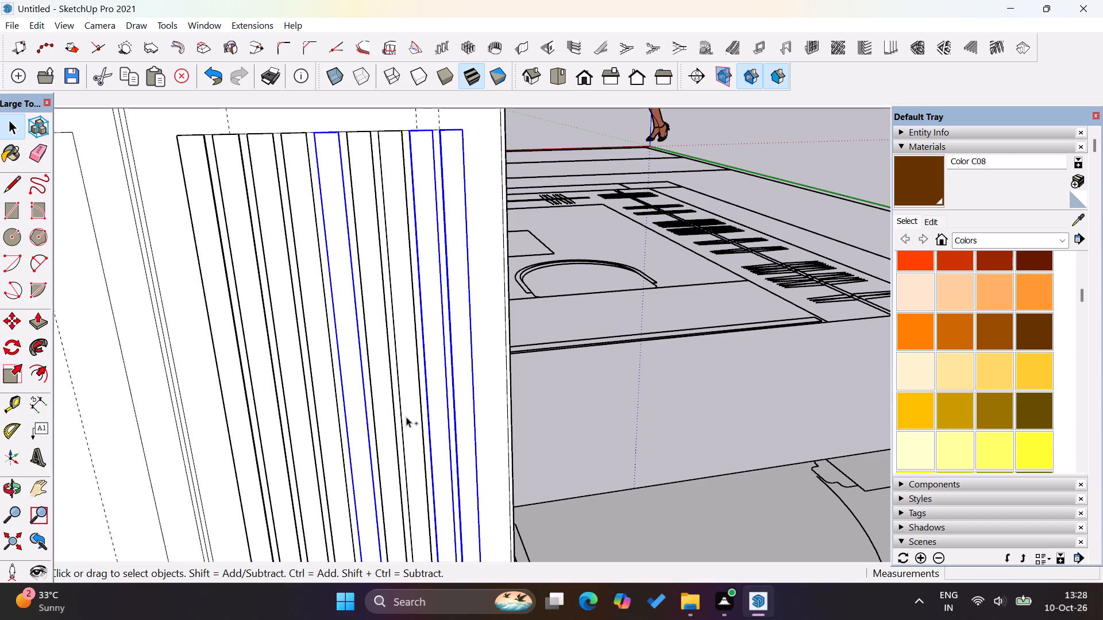
{"action": "left_click", "coordinate": [386, 423], "text": "ctrl"}
{"action": "left_click", "coordinate": [336, 431], "text": "ctrl"}
{"action": "left_click", "coordinate": [304, 450], "text": "ctrl"}
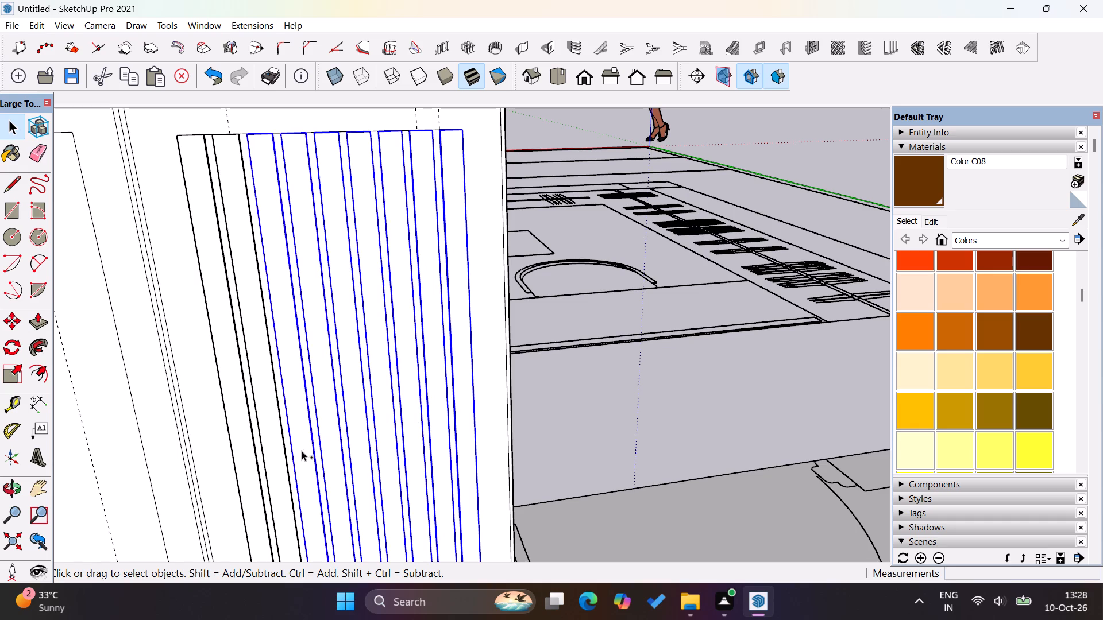
{"action": "left_click", "coordinate": [280, 446], "text": "ctrl"}
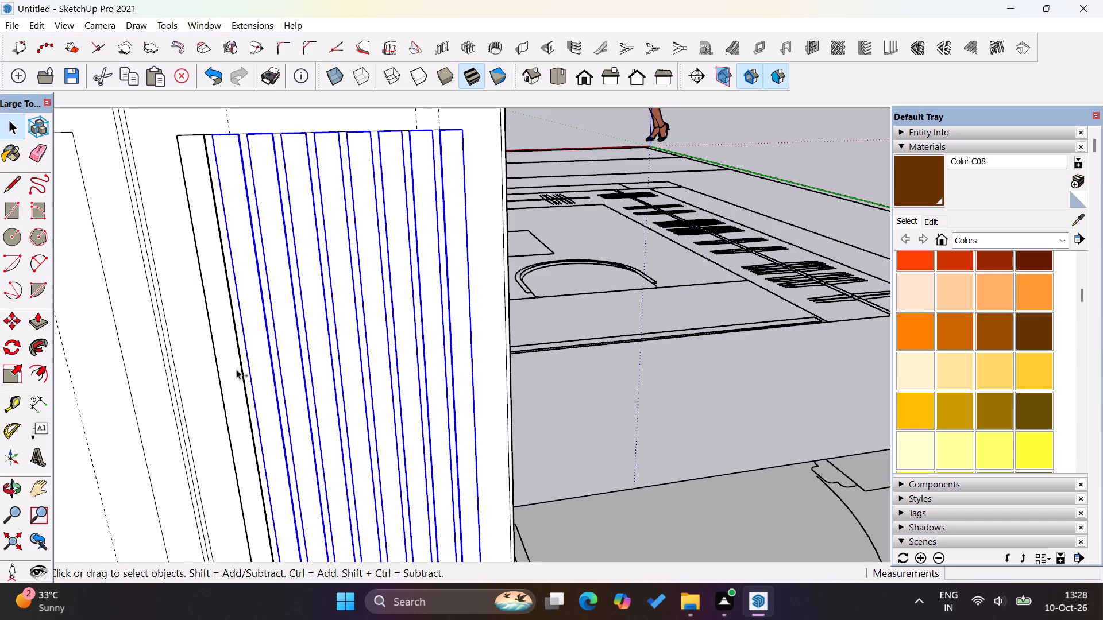
{"action": "left_click", "coordinate": [234, 371], "text": "ctrl"}
{"action": "right_click", "coordinate": [232, 370], "text": "ctrl"}
{"action": "left_click", "coordinate": [322, 229], "text": "ctrl"}
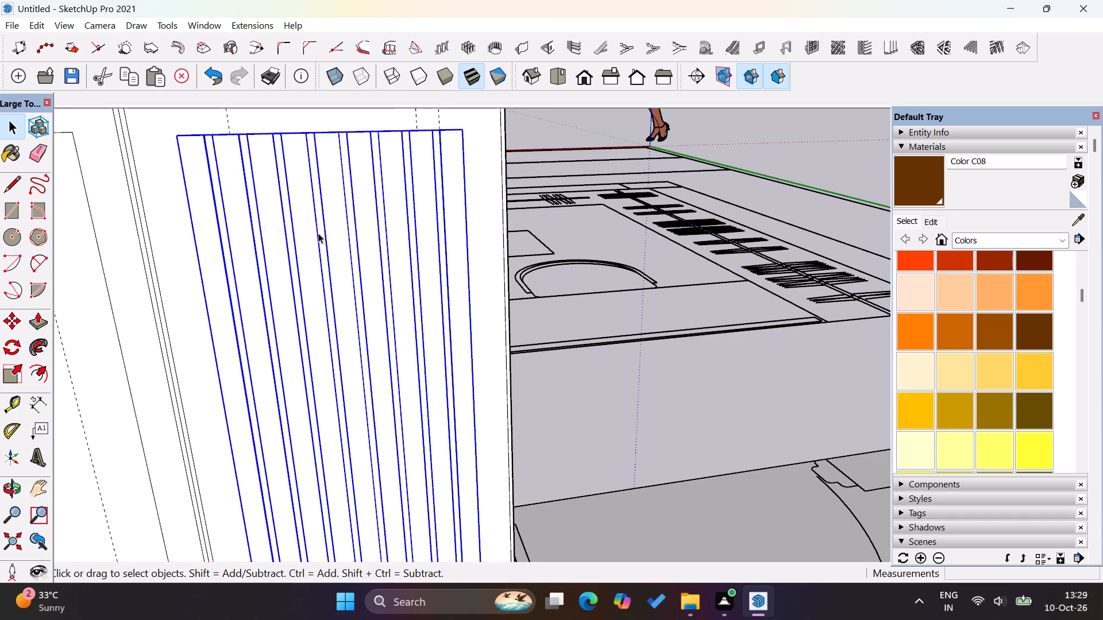
Copy the slat group about 1' 3 9/16" across onto the left lower door's inset outline.
{"action": "middle_click_drag", "start_coordinate": [507, 229], "coordinate": [365, 420]}
{"action": "scroll", "coordinate": [432, 133], "scroll_direction": "up", "scroll_amount": 7}
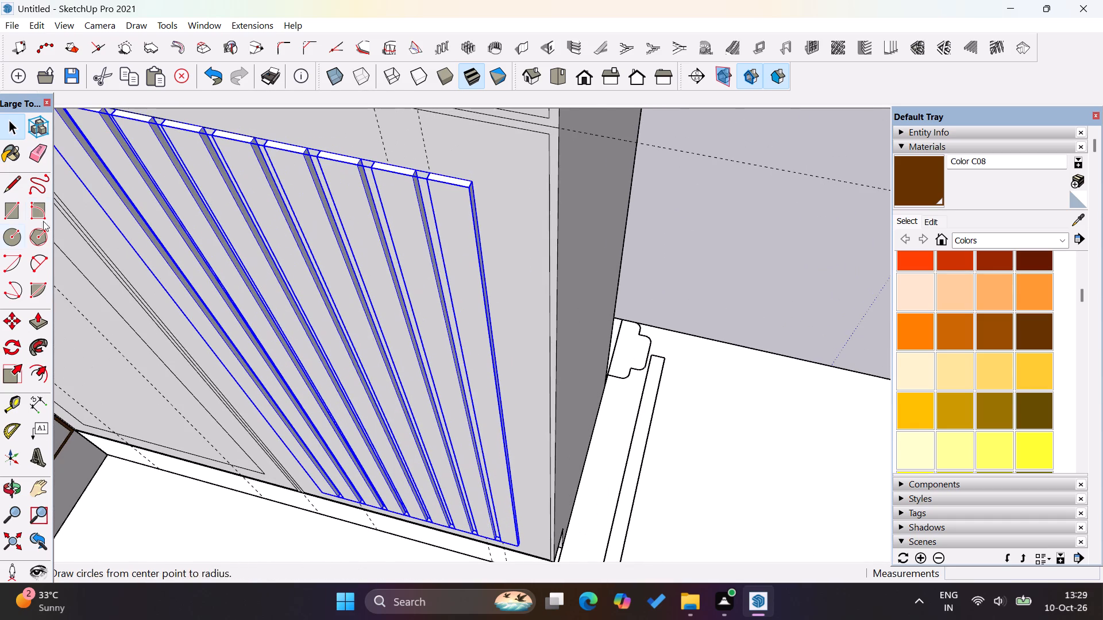
{"action": "left_click", "coordinate": [9, 321]}
{"action": "scroll", "coordinate": [467, 180], "scroll_direction": "up", "scroll_amount": 8}
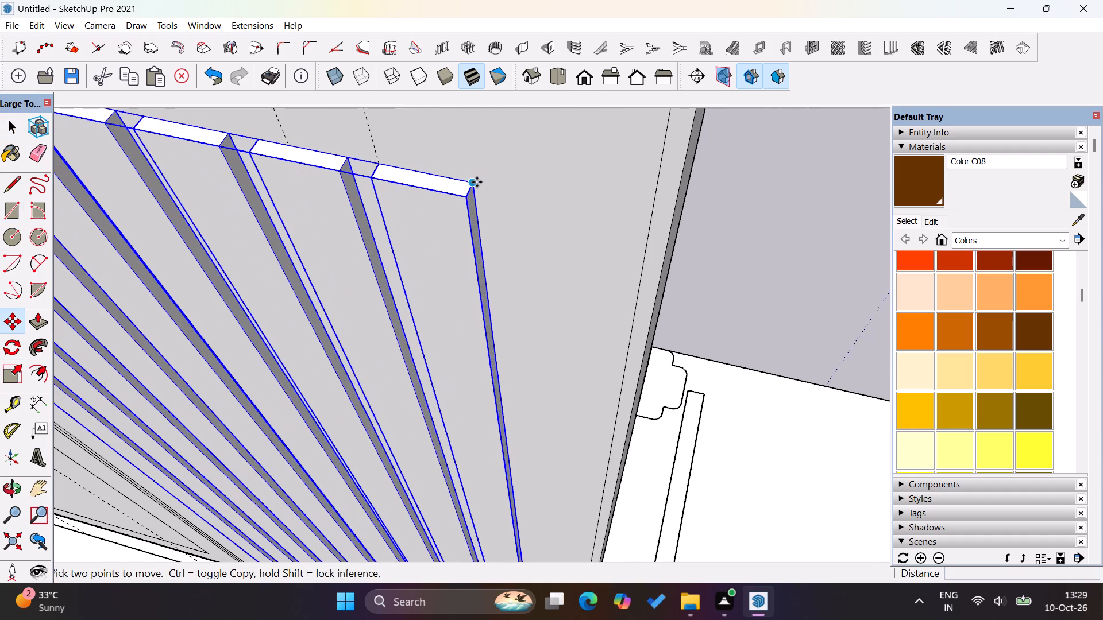
{"action": "left_click", "coordinate": [477, 183], "text": "ctrl"}
{"action": "scroll", "coordinate": [588, 243], "scroll_direction": "down", "scroll_amount": 13}
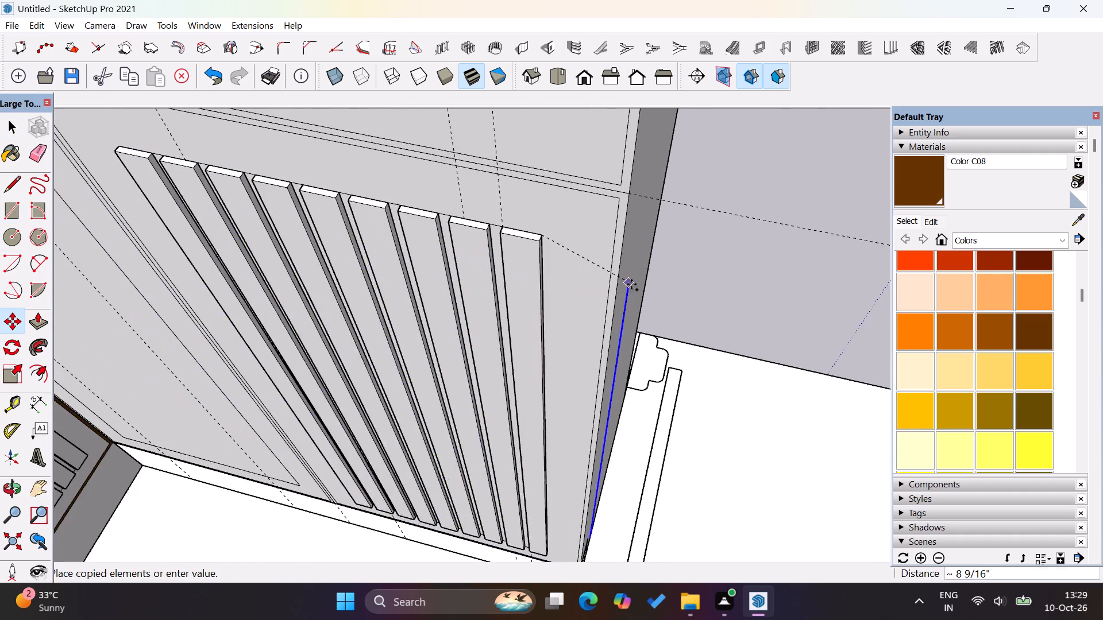
{"action": "scroll", "coordinate": [631, 284], "scroll_direction": "down", "scroll_amount": 1}
{"action": "scroll", "coordinate": [252, 188], "scroll_direction": "up", "scroll_amount": 7}
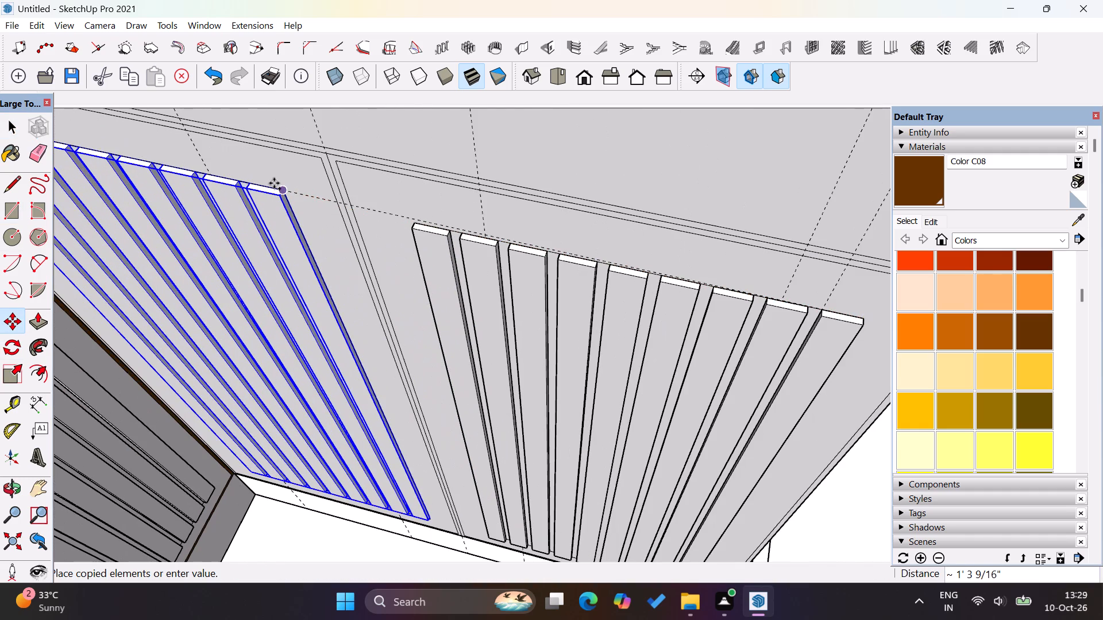
{"action": "left_click", "coordinate": [274, 183]}
{"action": "left_click", "coordinate": [26, 131]}
{"action": "left_click", "coordinate": [6, 127]}
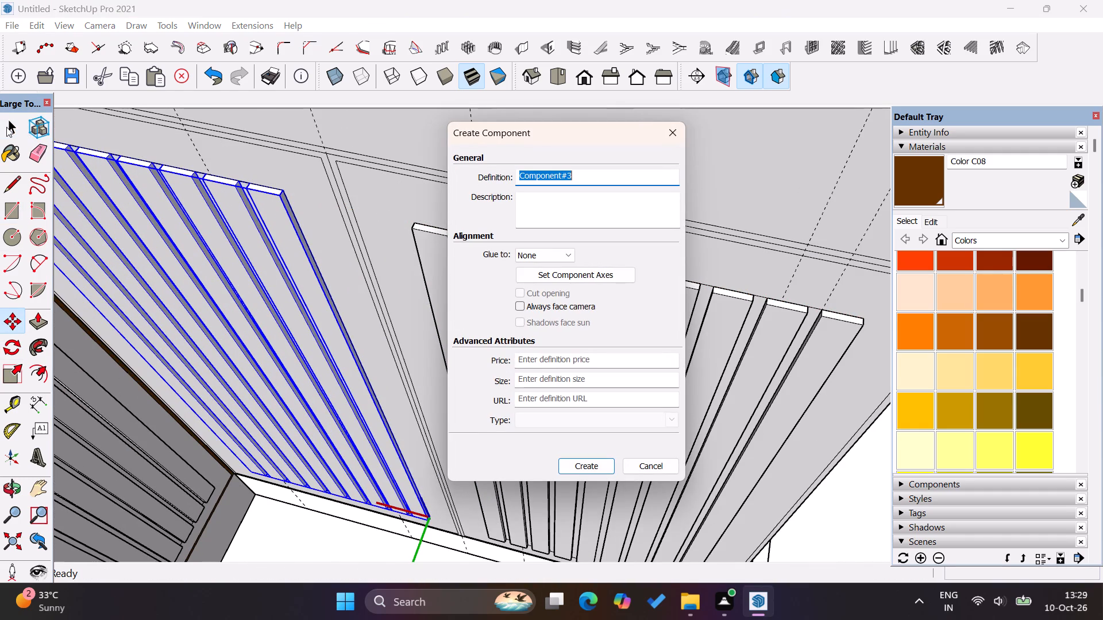
{"action": "left_click", "coordinate": [664, 127]}
{"action": "left_click", "coordinate": [16, 133]}
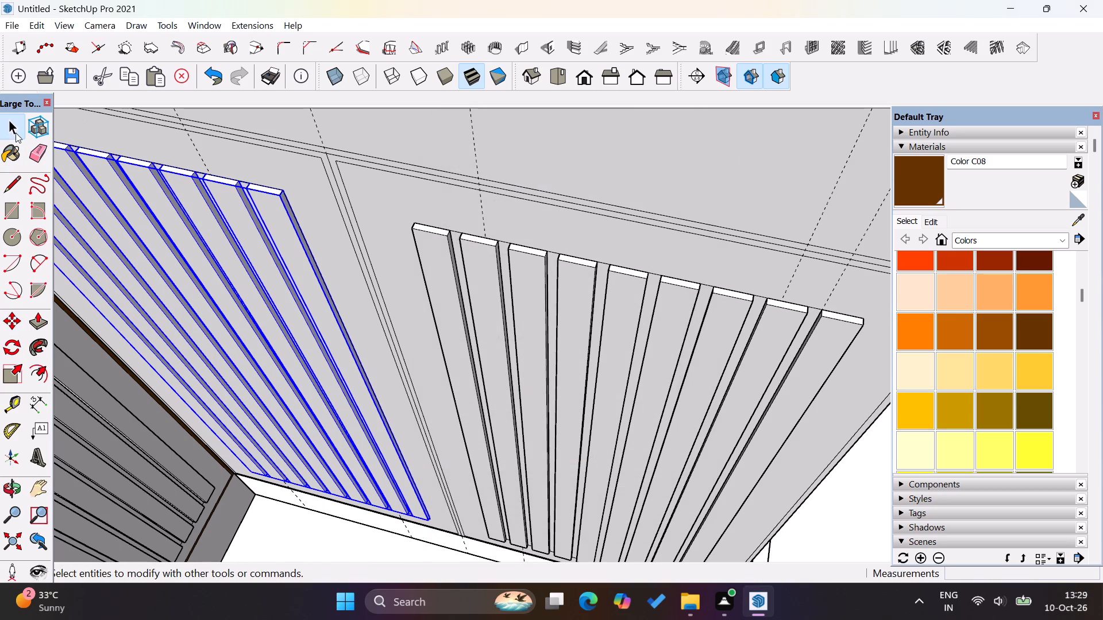
Group the tall block together with the slat groups on its two lower doors.
{"action": "scroll", "coordinate": [283, 251], "scroll_direction": "down", "scroll_amount": 14}
{"action": "left_click", "coordinate": [618, 233]}
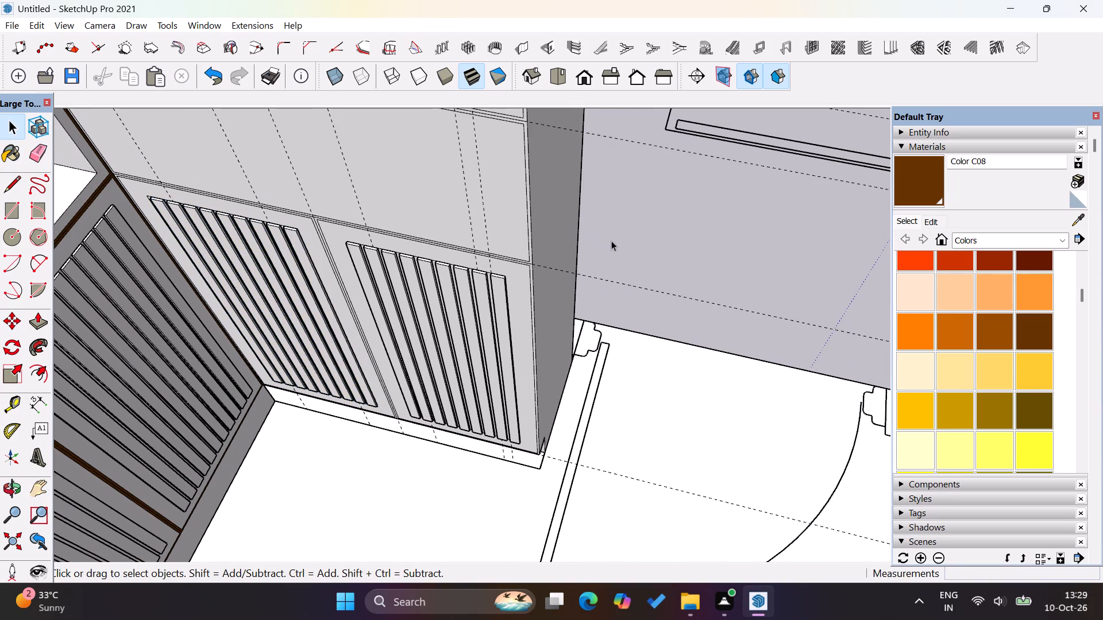
{"action": "left_click", "coordinate": [535, 283]}
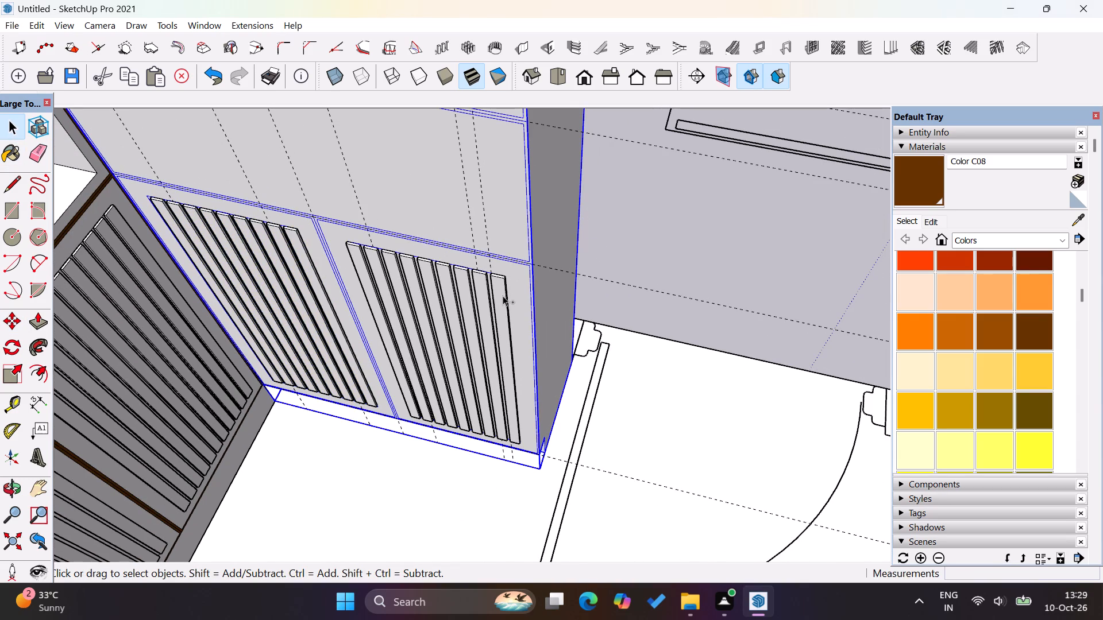
{"action": "left_click", "coordinate": [498, 296], "text": "ctrl"}
{"action": "left_click", "coordinate": [308, 280], "text": "ctrl"}
{"action": "right_click", "coordinate": [308, 280], "text": "ctrl"}
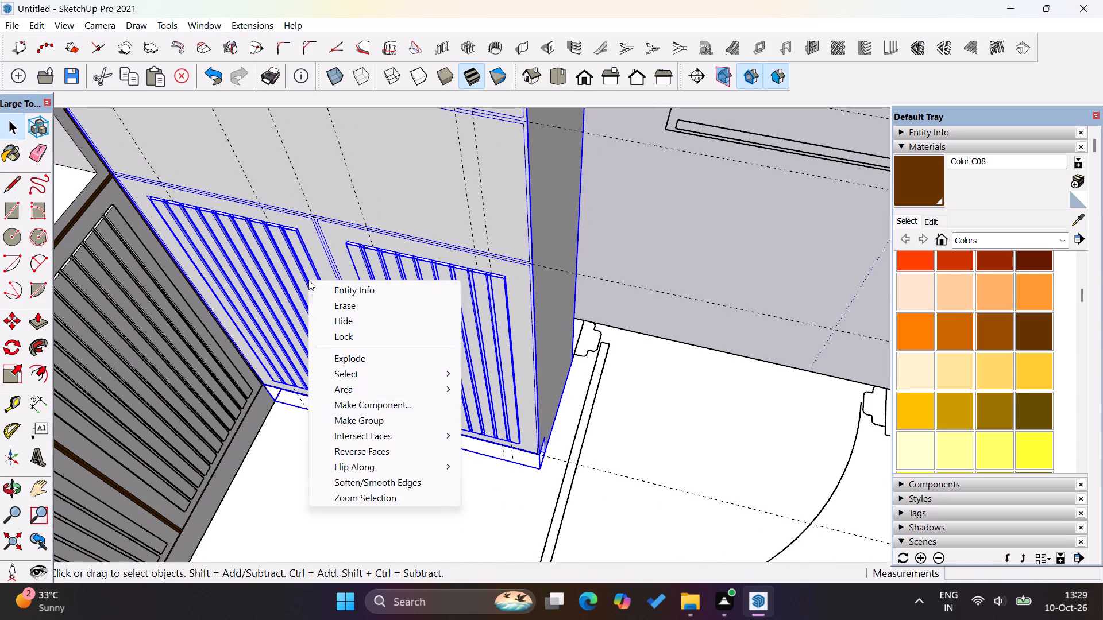
{"action": "left_click", "coordinate": [388, 416], "text": "ctrl"}
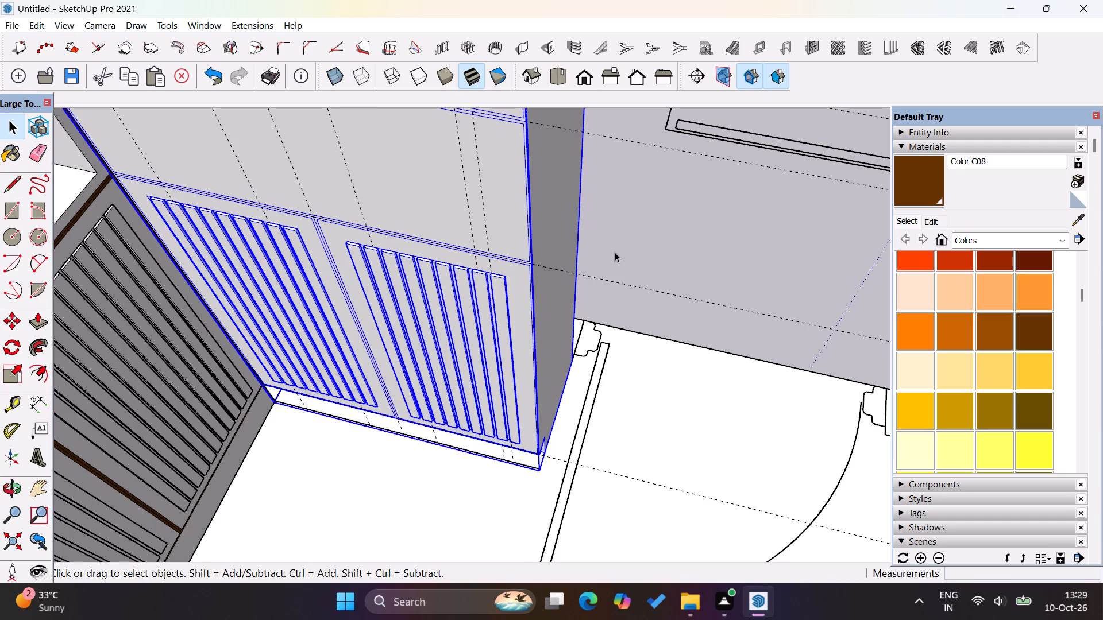
{"action": "left_click", "coordinate": [615, 252]}
Delete all guides in the model.
{"action": "left_click", "coordinate": [33, 25]}
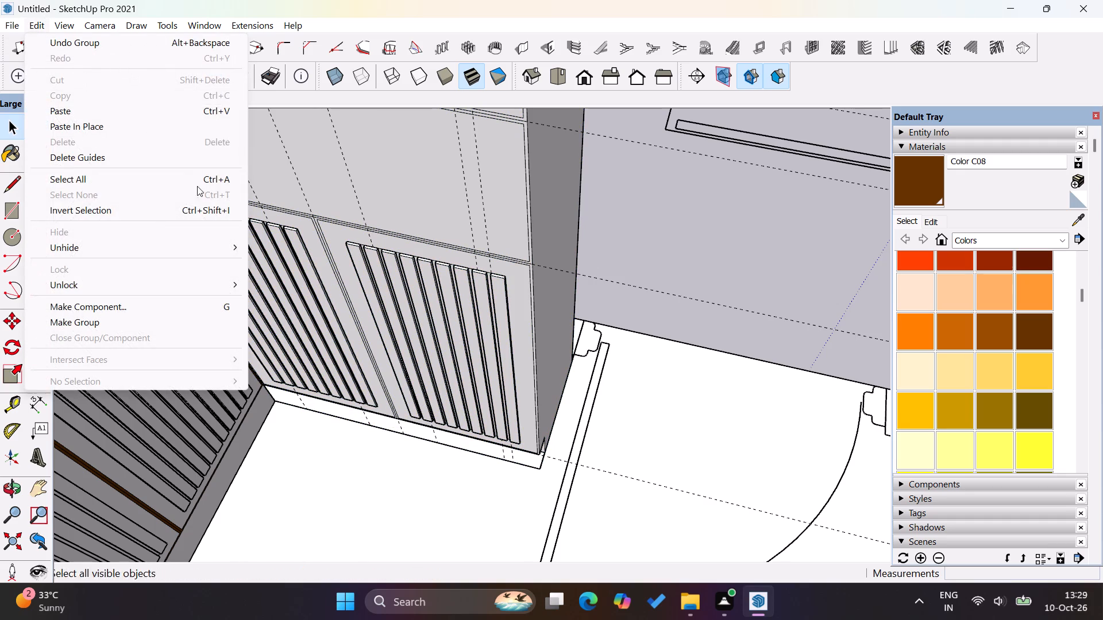
{"action": "left_click", "coordinate": [144, 155]}
Open the tall block's nested groups for editing down to its middle panel, with the Offset tool ready.
{"action": "scroll", "coordinate": [319, 275], "scroll_direction": "down", "scroll_amount": 17}
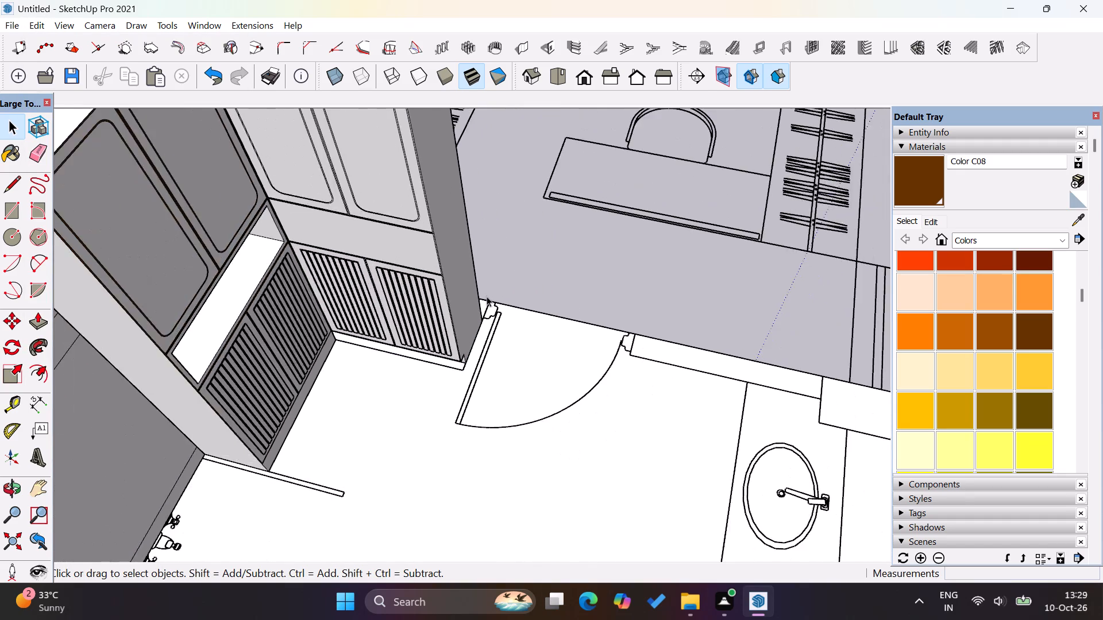
{"action": "scroll", "coordinate": [487, 296], "scroll_direction": "down", "scroll_amount": 8}
{"action": "middle_click_drag", "start_coordinate": [486, 352], "coordinate": [454, 176]}
{"action": "middle_click", "coordinate": [454, 175]}
{"action": "scroll", "coordinate": [450, 204], "scroll_direction": "up", "scroll_amount": 3}
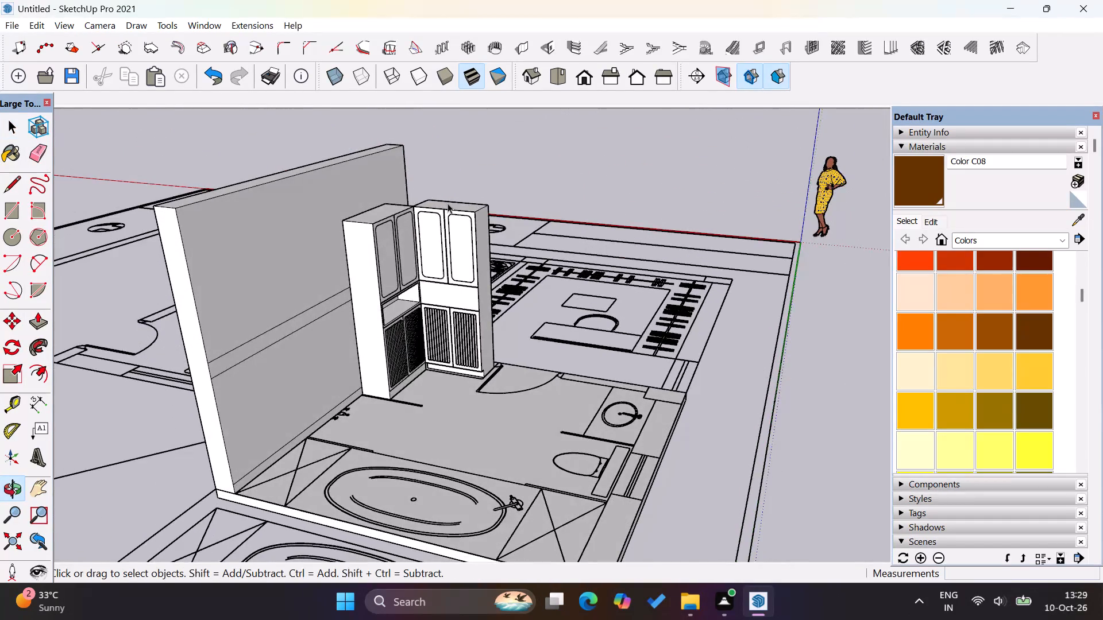
{"action": "scroll", "coordinate": [448, 203], "scroll_direction": "up", "scroll_amount": 10}
{"action": "scroll", "coordinate": [448, 355], "scroll_direction": "up", "scroll_amount": 9}
{"action": "double_click", "coordinate": [448, 391]}
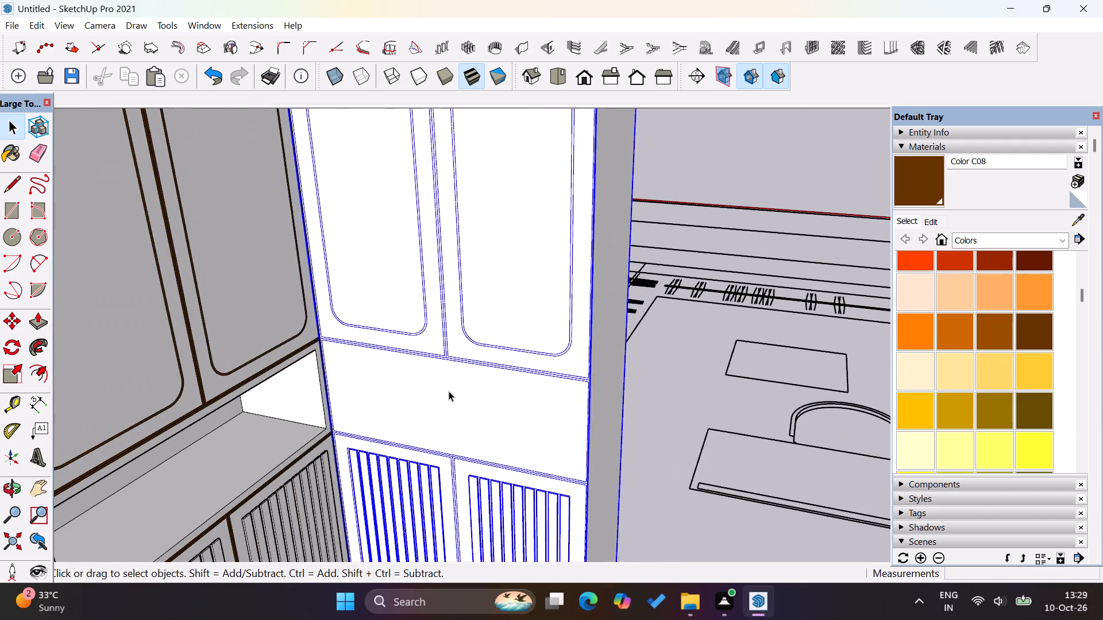
{"action": "left_click", "coordinate": [36, 320]}
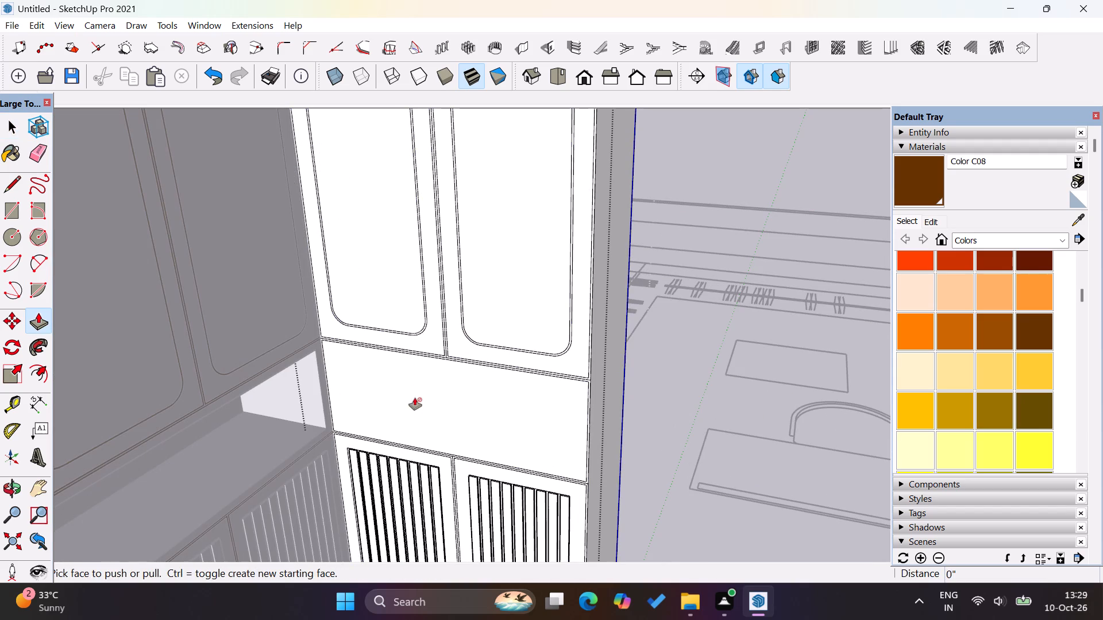
{"action": "left_click", "coordinate": [18, 131]}
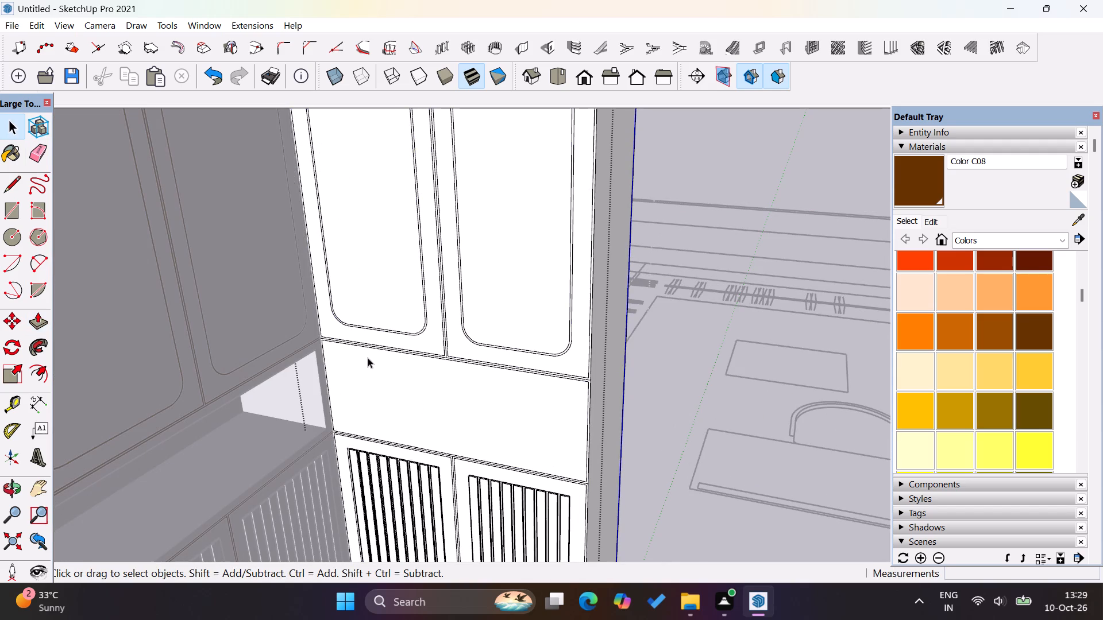
{"action": "double_click", "coordinate": [368, 358]}
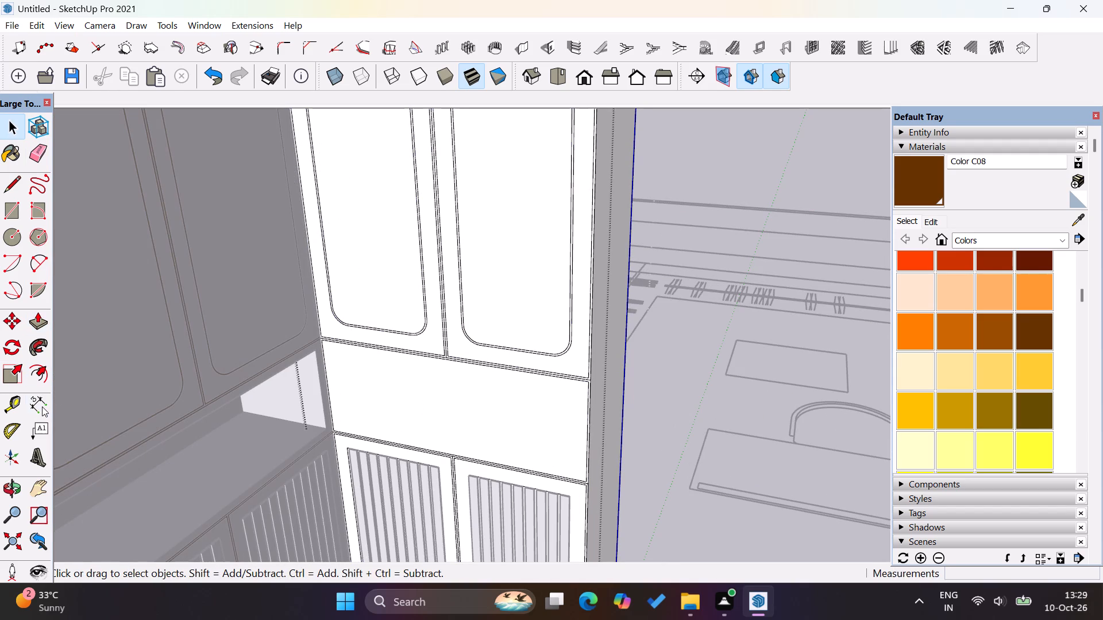
{"action": "left_click", "coordinate": [39, 377]}
{"action": "scroll", "coordinate": [484, 366], "scroll_direction": "up", "scroll_amount": 11}
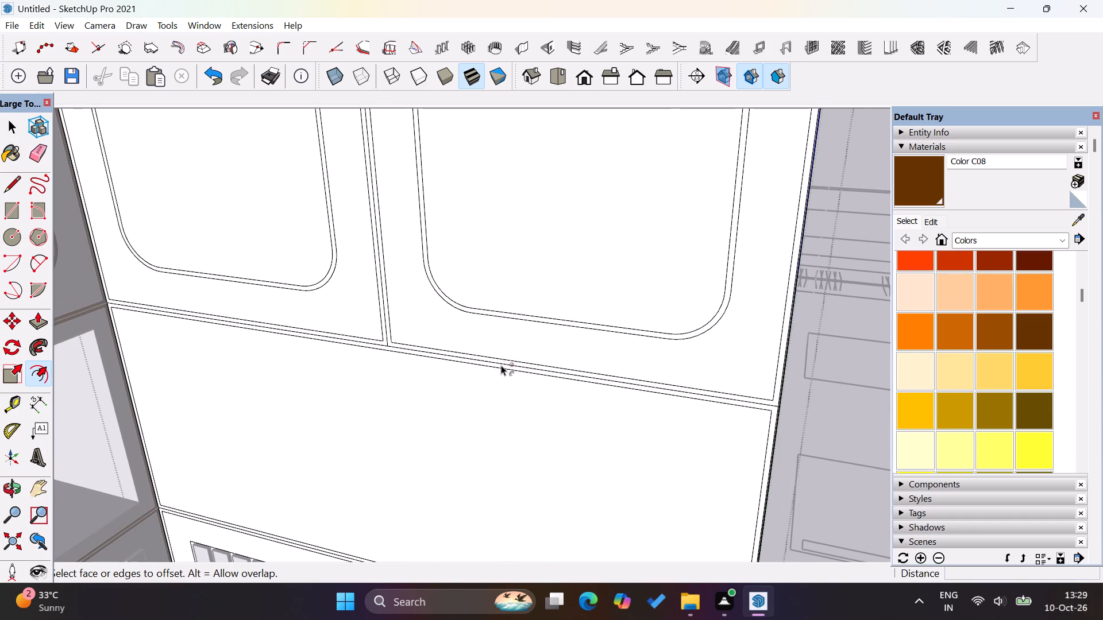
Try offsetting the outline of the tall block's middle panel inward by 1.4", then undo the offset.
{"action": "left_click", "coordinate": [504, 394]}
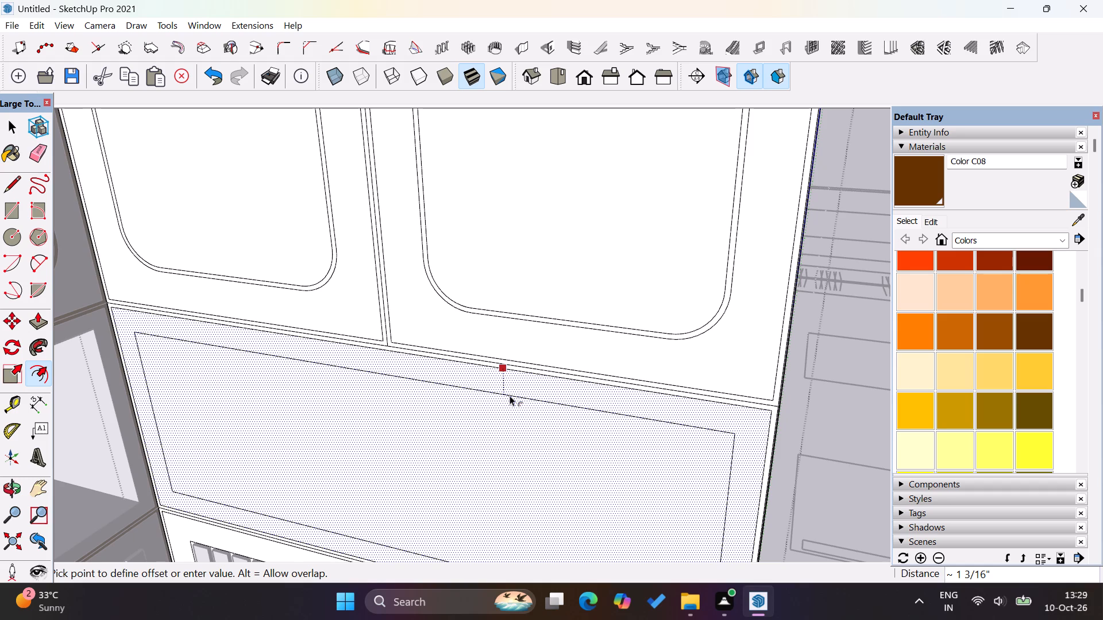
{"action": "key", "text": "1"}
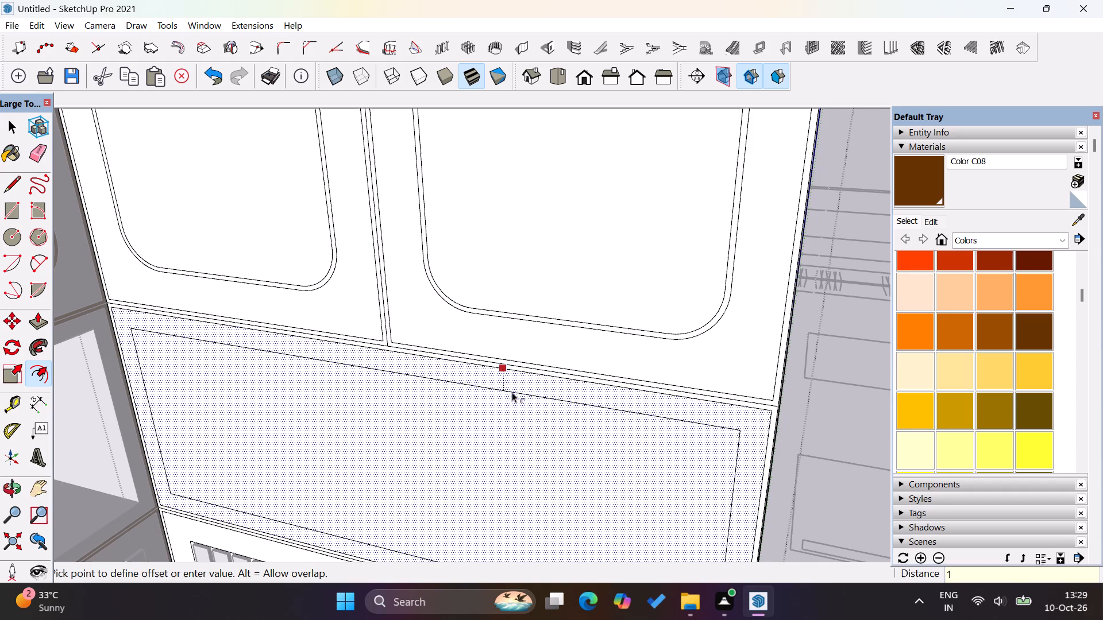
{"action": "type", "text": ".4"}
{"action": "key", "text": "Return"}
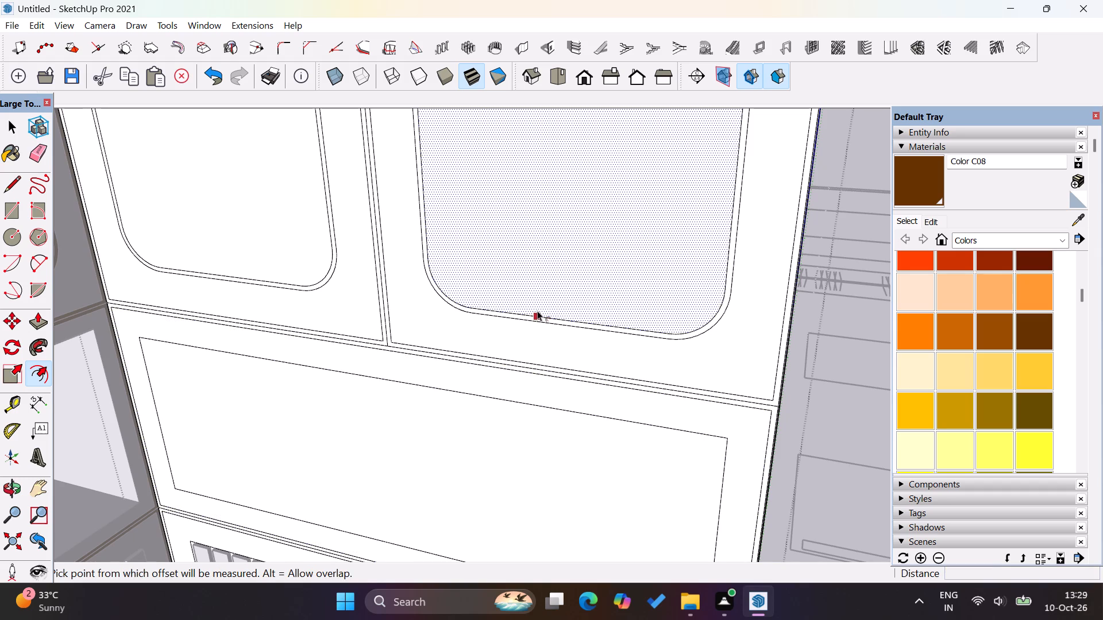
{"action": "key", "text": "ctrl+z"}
Offset the outline of the tall block's middle panel inward by 1".
{"action": "left_click", "coordinate": [501, 389]}
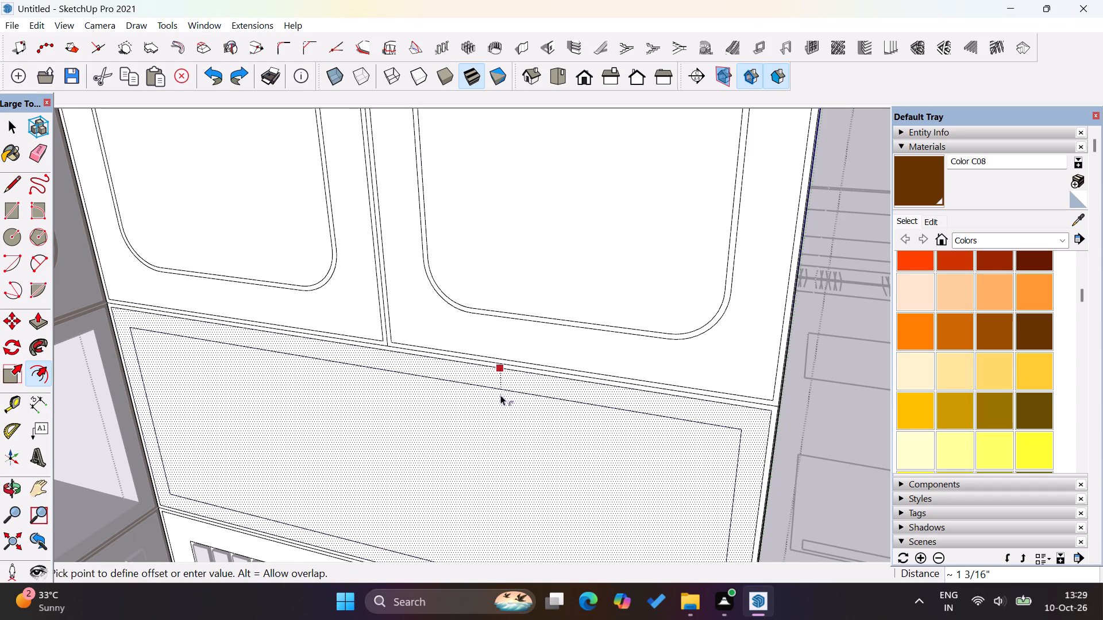
{"action": "key", "text": "1"}
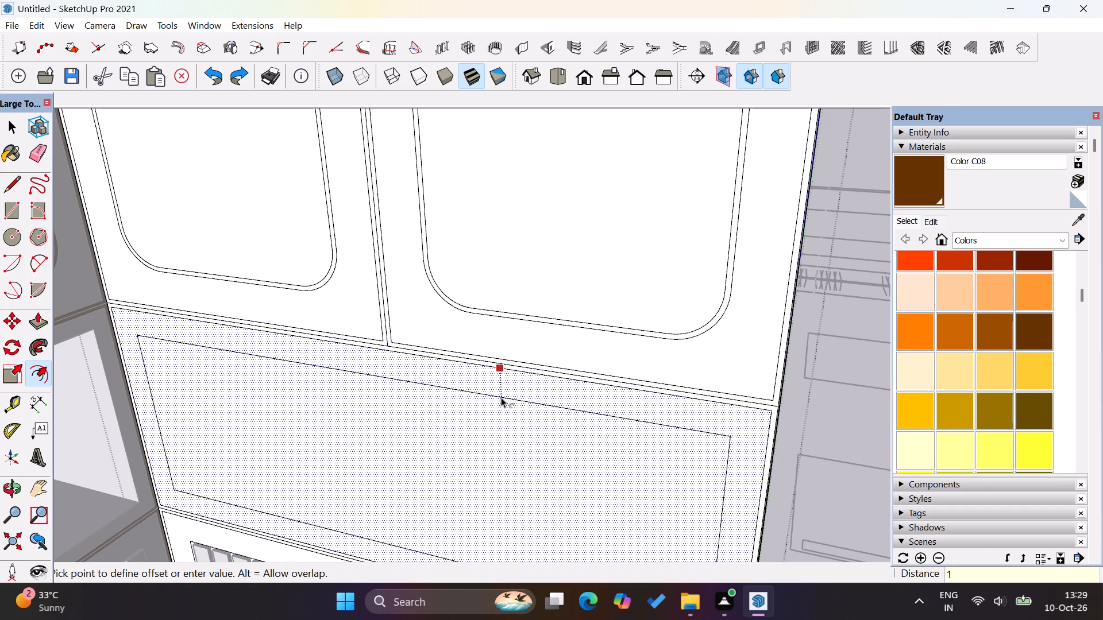
{"action": "key", "text": "Return"}
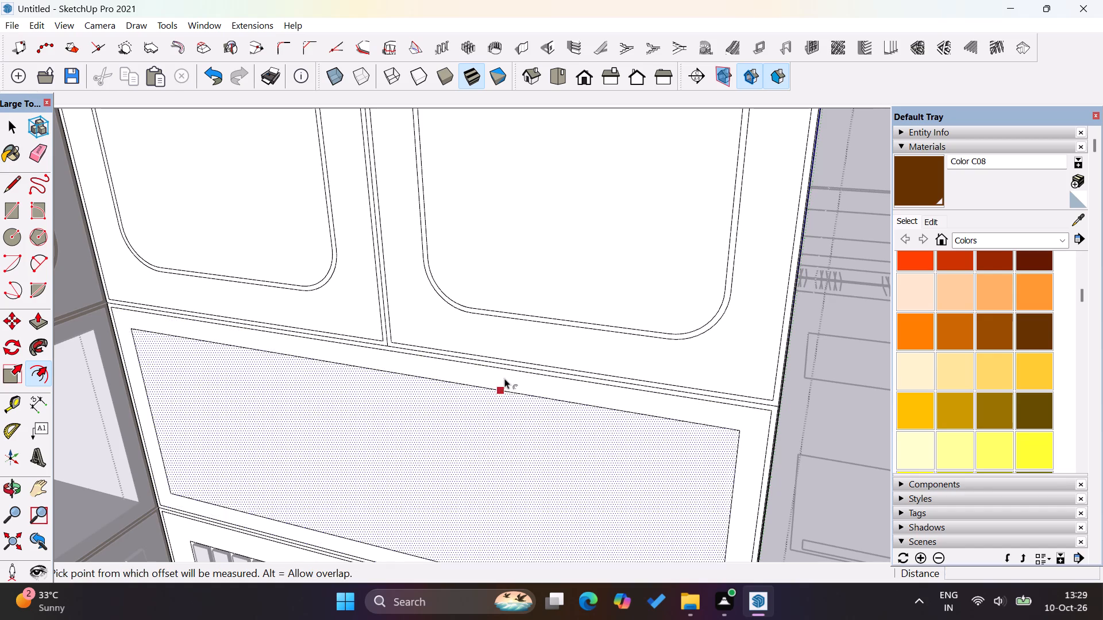
{"action": "scroll", "coordinate": [541, 261], "scroll_direction": "down", "scroll_amount": 3}
{"action": "middle_click_drag", "start_coordinate": [499, 385], "coordinate": [490, 274]}
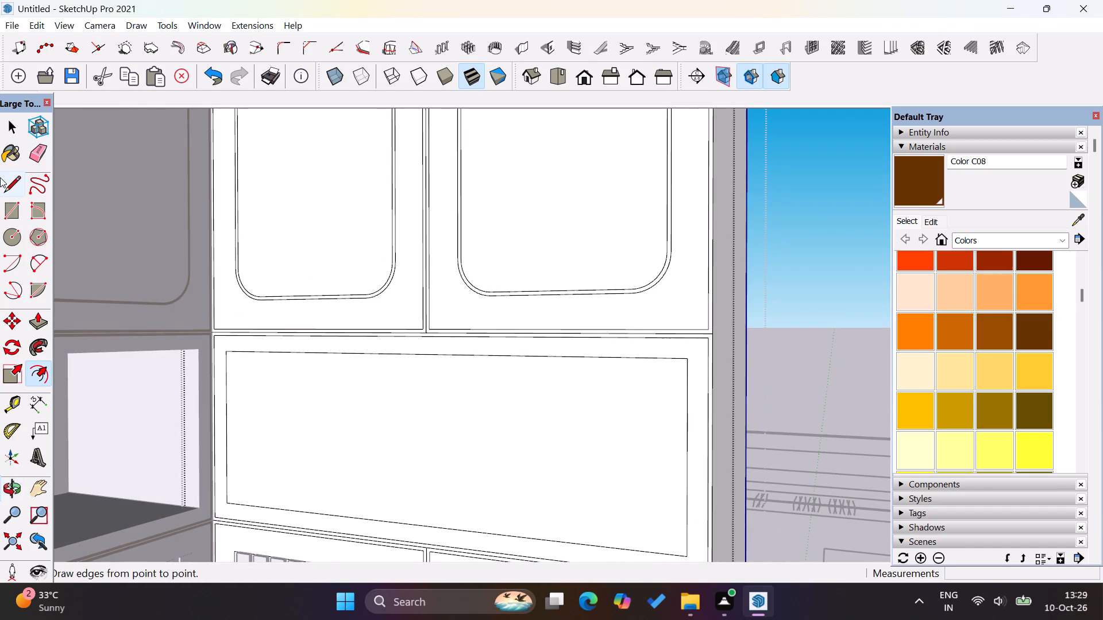
Push the inset rectangle of the tall block's middle panel inward 1' to form an open niche, and leave the group.
{"action": "left_click", "coordinate": [13, 123]}
{"action": "left_click", "coordinate": [40, 327]}
{"action": "left_click", "coordinate": [491, 432]}
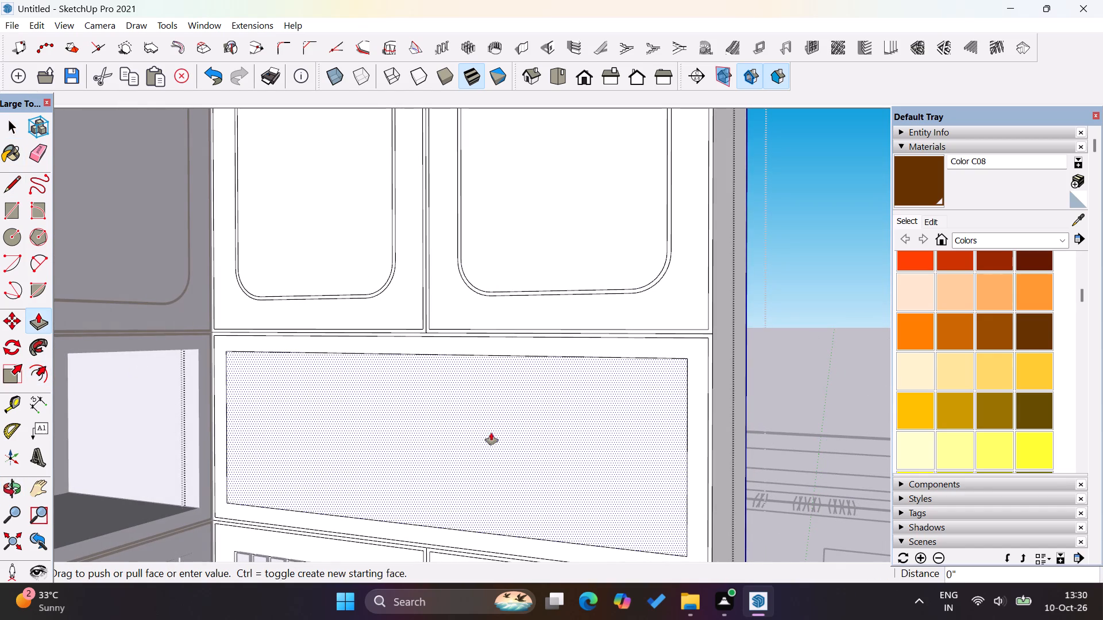
{"action": "type", "text": "1'"}
{"action": "key", "text": "Return"}
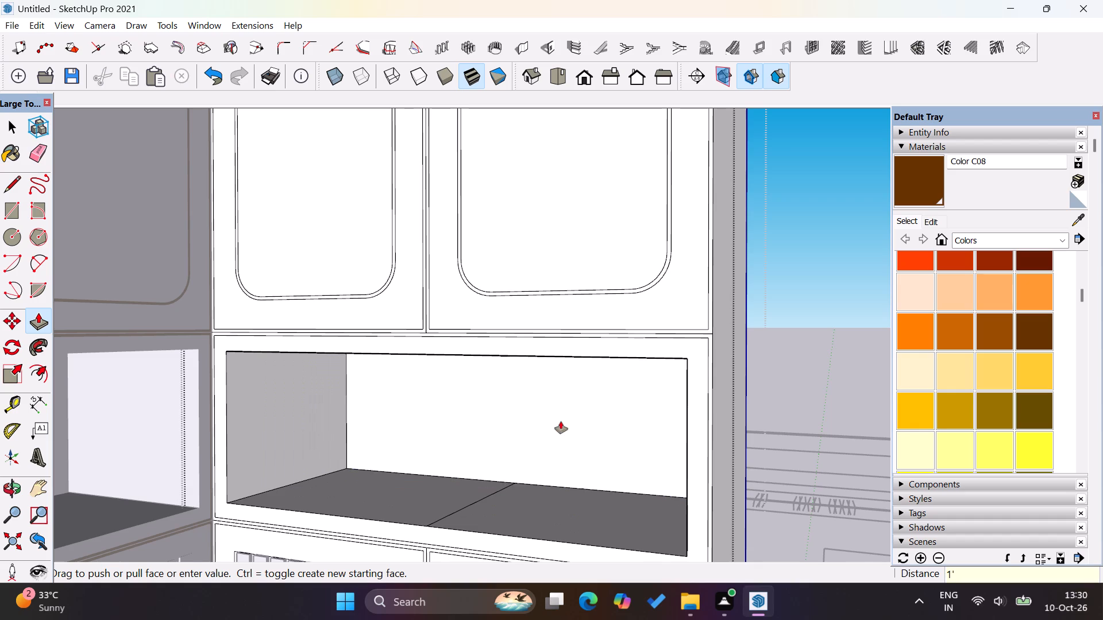
{"action": "scroll", "coordinate": [550, 423], "scroll_direction": "down", "scroll_amount": 5}
{"action": "left_click", "coordinate": [12, 124]}
{"action": "left_click", "coordinate": [756, 310]}
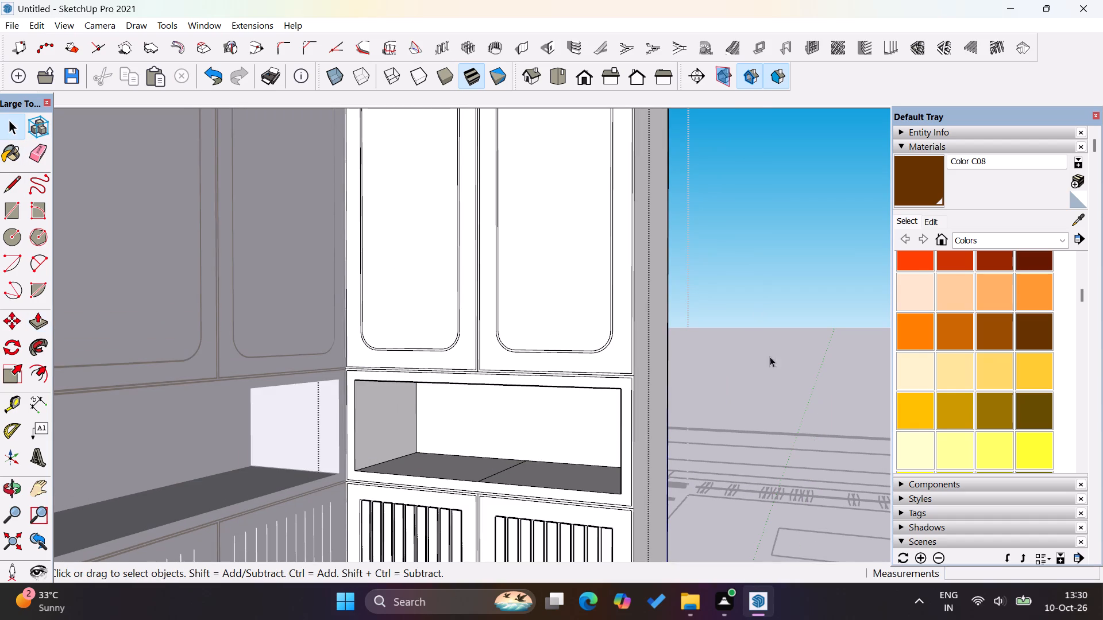
{"action": "double_click", "coordinate": [766, 394]}
Paint the gap strips around the tall block's upper doors and the rounded outline bands on both doors with Color C08.
{"action": "scroll", "coordinate": [770, 410], "scroll_direction": "down", "scroll_amount": 5}
{"action": "scroll", "coordinate": [704, 392], "scroll_direction": "up", "scroll_amount": 6}
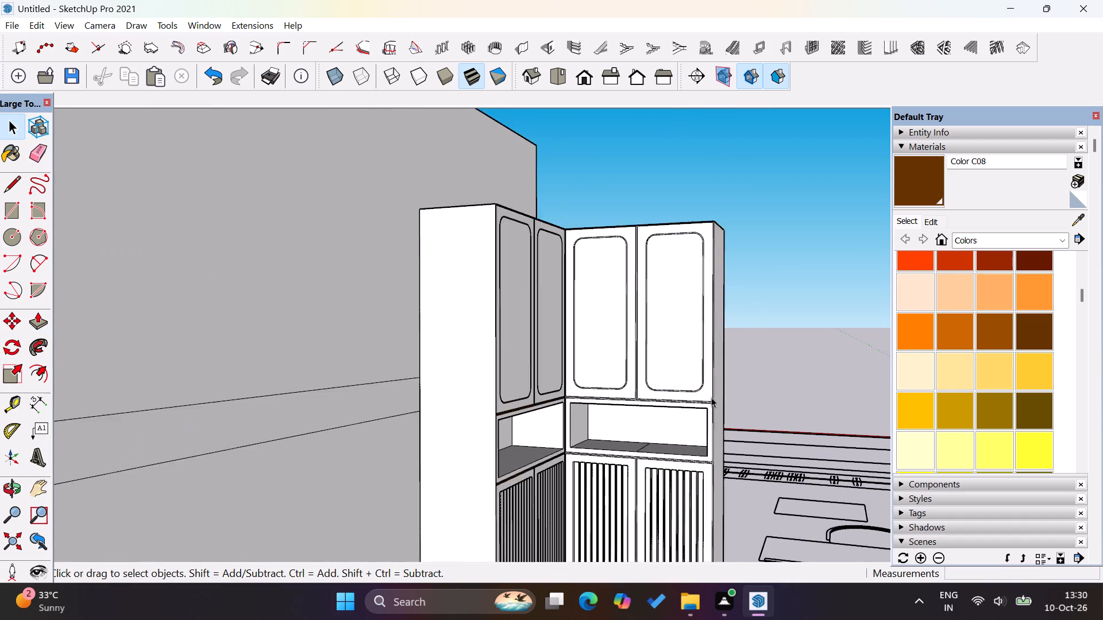
{"action": "scroll", "coordinate": [711, 397], "scroll_direction": "up", "scroll_amount": 20}
{"action": "scroll", "coordinate": [711, 397], "scroll_direction": "up", "scroll_amount": 2}
{"action": "triple_click", "coordinate": [699, 394]}
{"action": "left_click", "coordinate": [699, 394]}
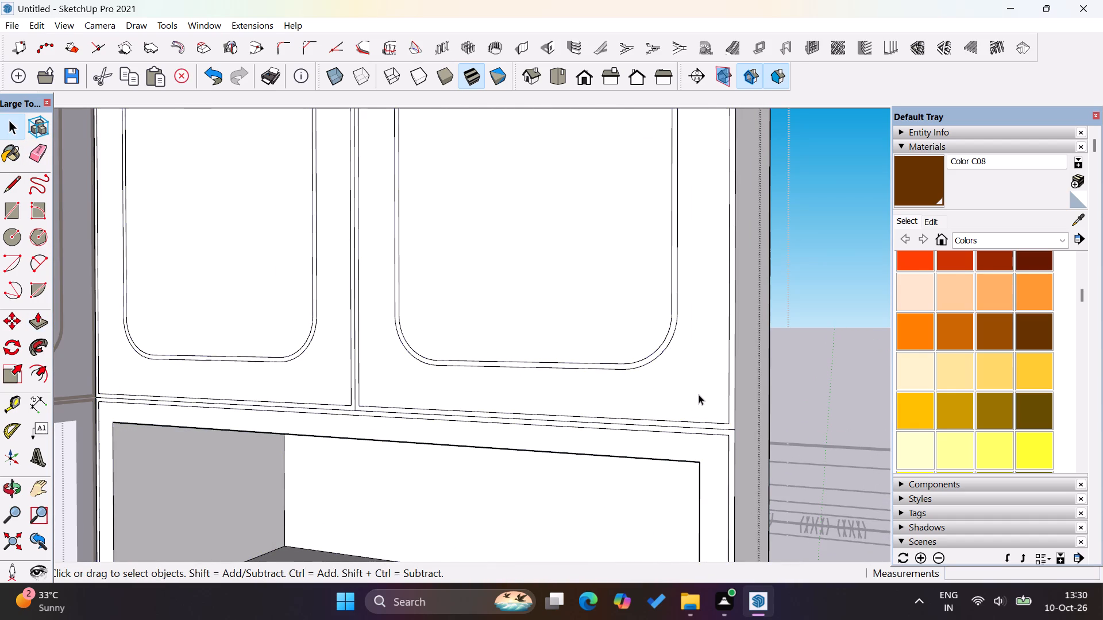
{"action": "left_click", "coordinate": [699, 394]}
{"action": "double_click", "coordinate": [699, 394]}
{"action": "left_click", "coordinate": [699, 394]}
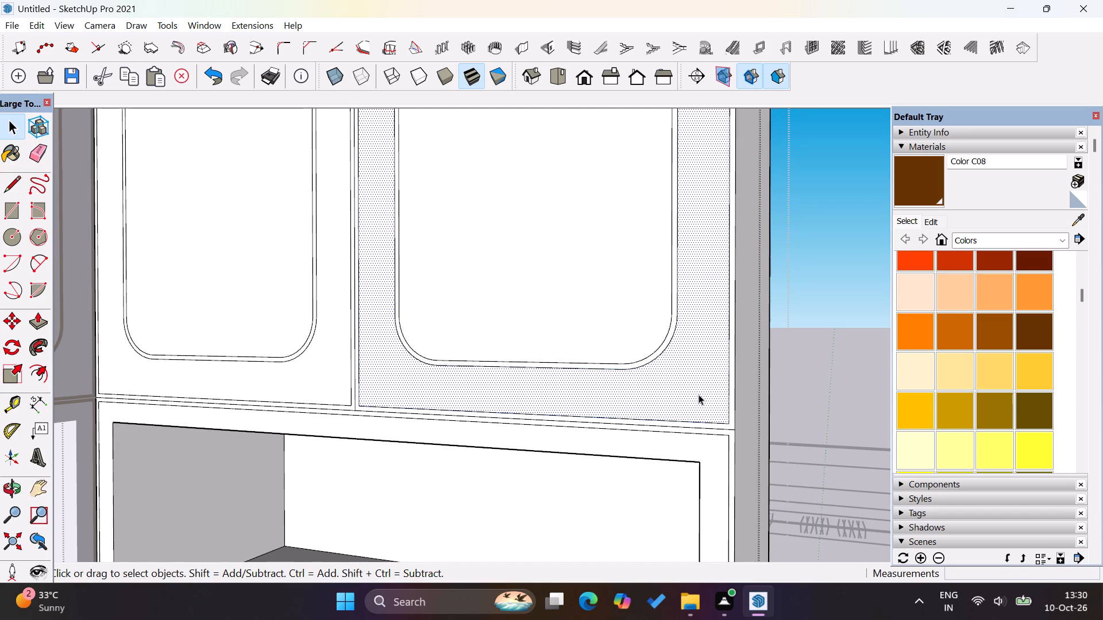
{"action": "left_click", "coordinate": [5, 160]}
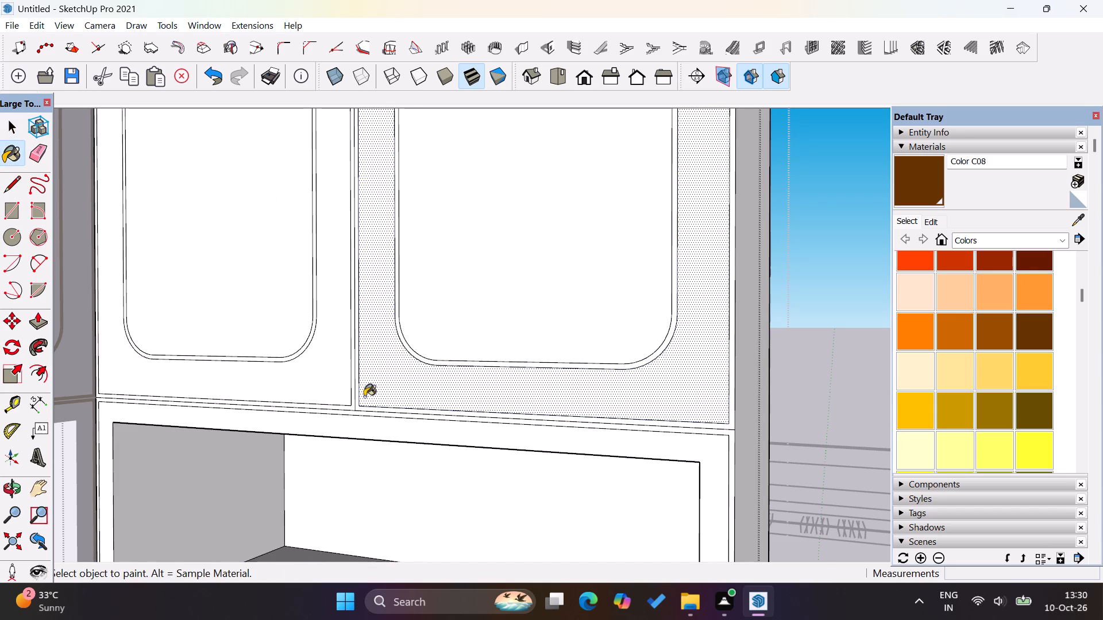
{"action": "scroll", "coordinate": [354, 407], "scroll_direction": "up", "scroll_amount": 19}
{"action": "left_click", "coordinate": [371, 421]}
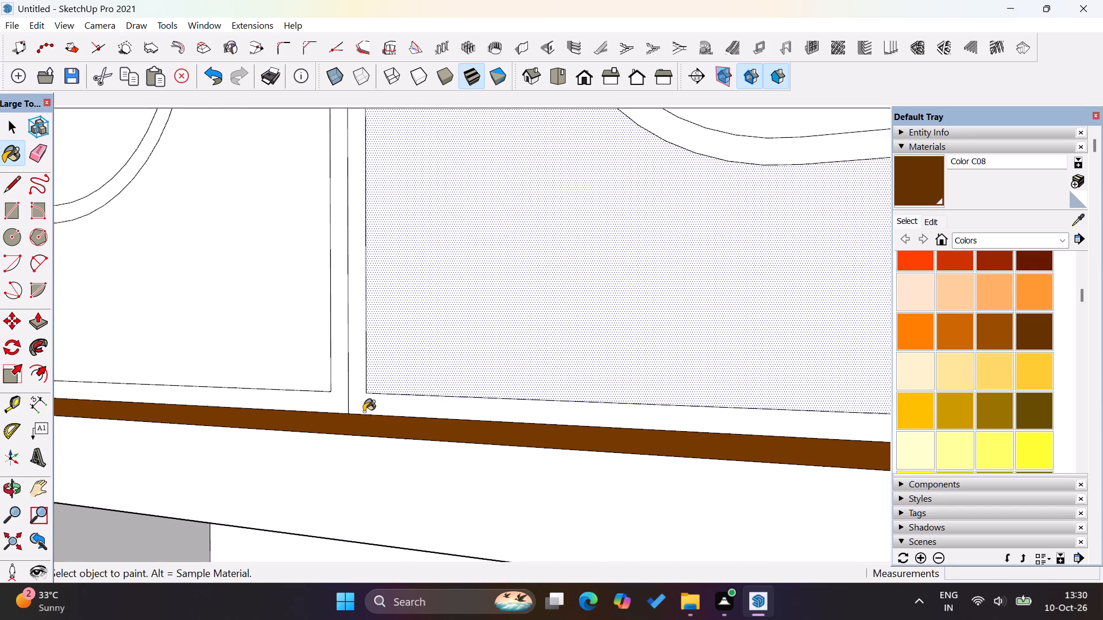
{"action": "left_click", "coordinate": [364, 412]}
{"action": "left_click", "coordinate": [331, 402]}
{"action": "scroll", "coordinate": [412, 402], "scroll_direction": "down", "scroll_amount": 4}
{"action": "left_click", "coordinate": [587, 223]}
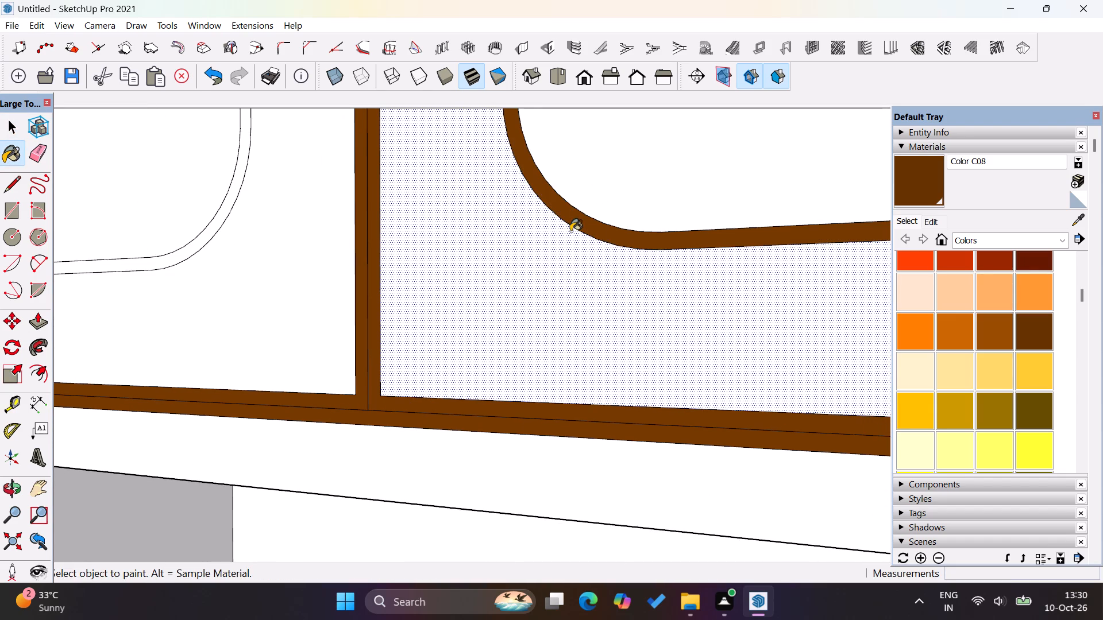
{"action": "left_click", "coordinate": [200, 241]}
Paint the gap strips around and between the tall block's slatted lower doors with Color C08, and close the groups.
{"action": "scroll", "coordinate": [346, 205], "scroll_direction": "down", "scroll_amount": 2}
{"action": "scroll", "coordinate": [454, 190], "scroll_direction": "down", "scroll_amount": 10}
{"action": "scroll", "coordinate": [328, 250], "scroll_direction": "down", "scroll_amount": 12}
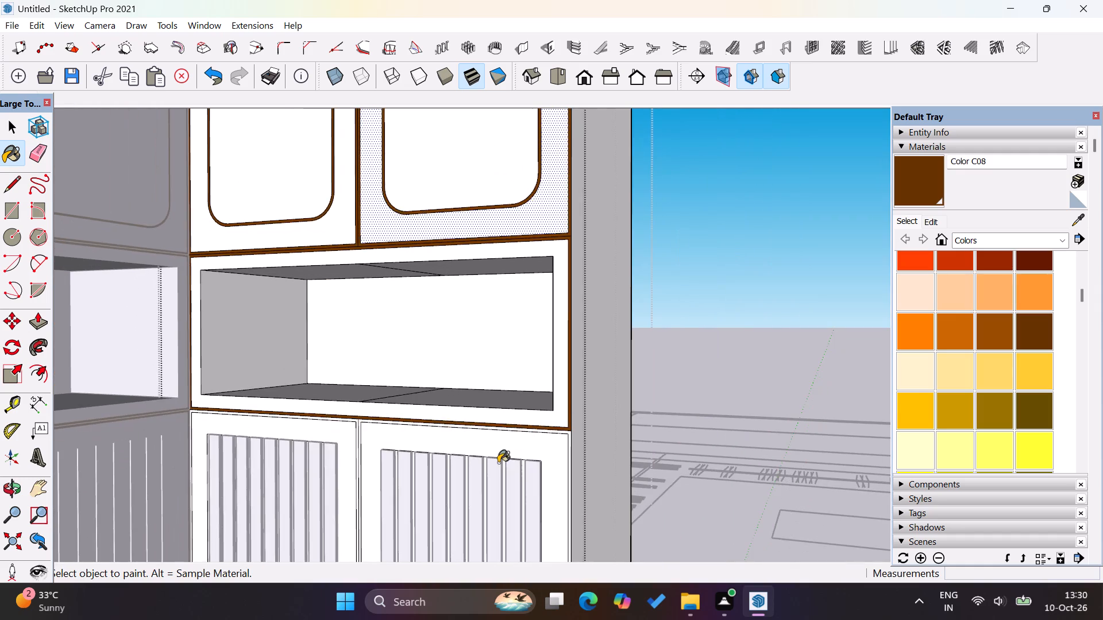
{"action": "scroll", "coordinate": [498, 463], "scroll_direction": "up", "scroll_amount": 5}
{"action": "scroll", "coordinate": [268, 405], "scroll_direction": "up", "scroll_amount": 20}
{"action": "left_click", "coordinate": [310, 400]}
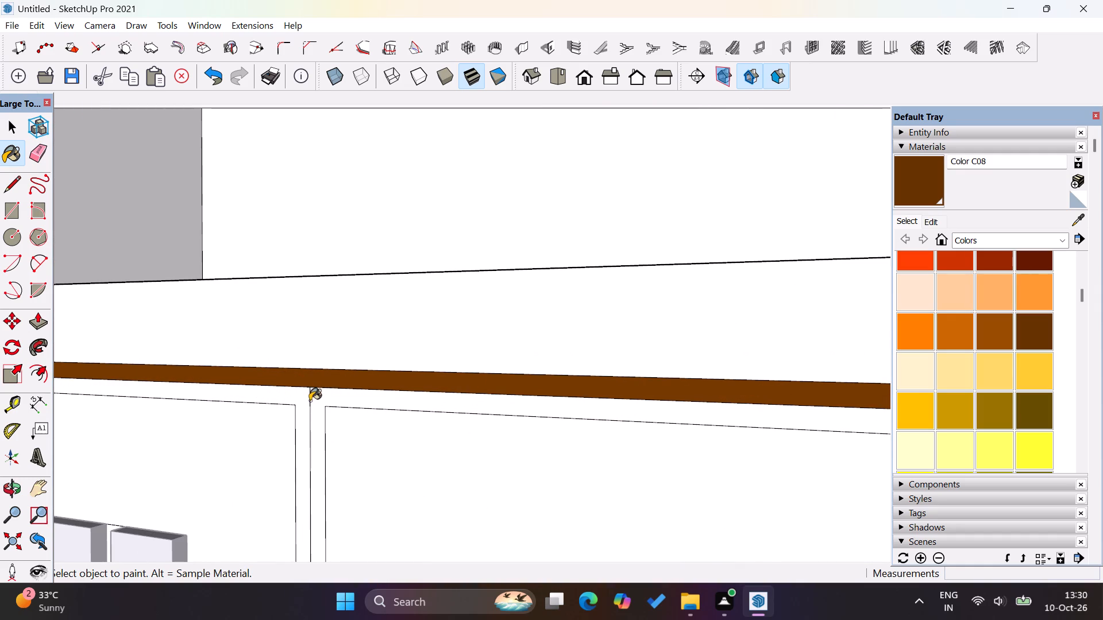
{"action": "left_click", "coordinate": [306, 400]}
{"action": "left_click", "coordinate": [317, 399]}
{"action": "scroll", "coordinate": [313, 374], "scroll_direction": "down", "scroll_amount": 6}
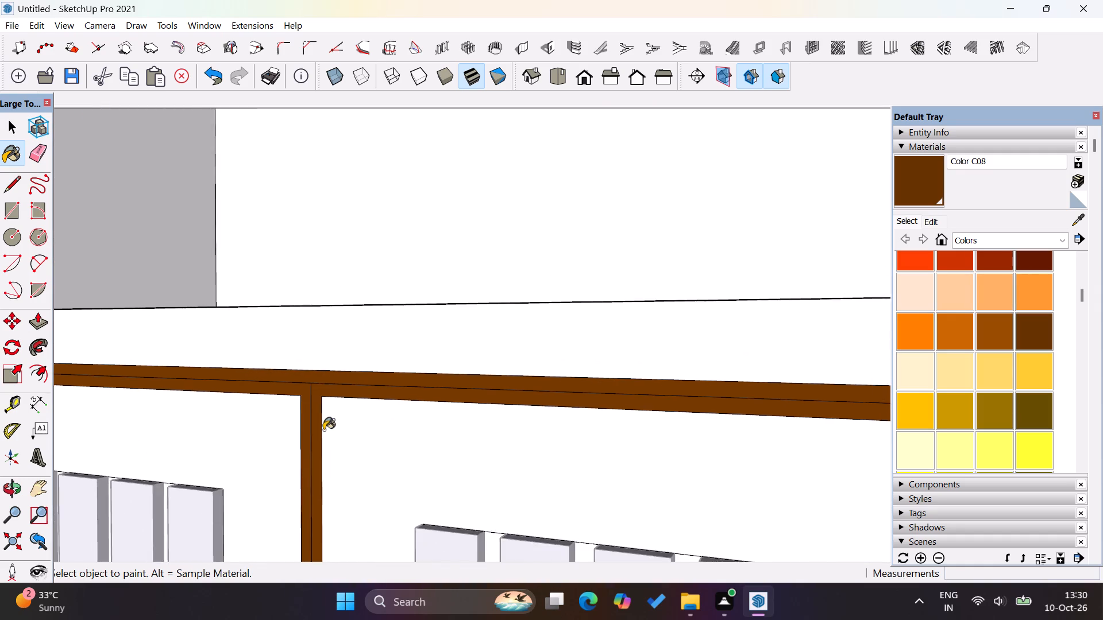
{"action": "scroll", "coordinate": [323, 430], "scroll_direction": "down", "scroll_amount": 19}
{"action": "scroll", "coordinate": [400, 404], "scroll_direction": "down", "scroll_amount": 6}
{"action": "scroll", "coordinate": [504, 406], "scroll_direction": "down", "scroll_amount": 6}
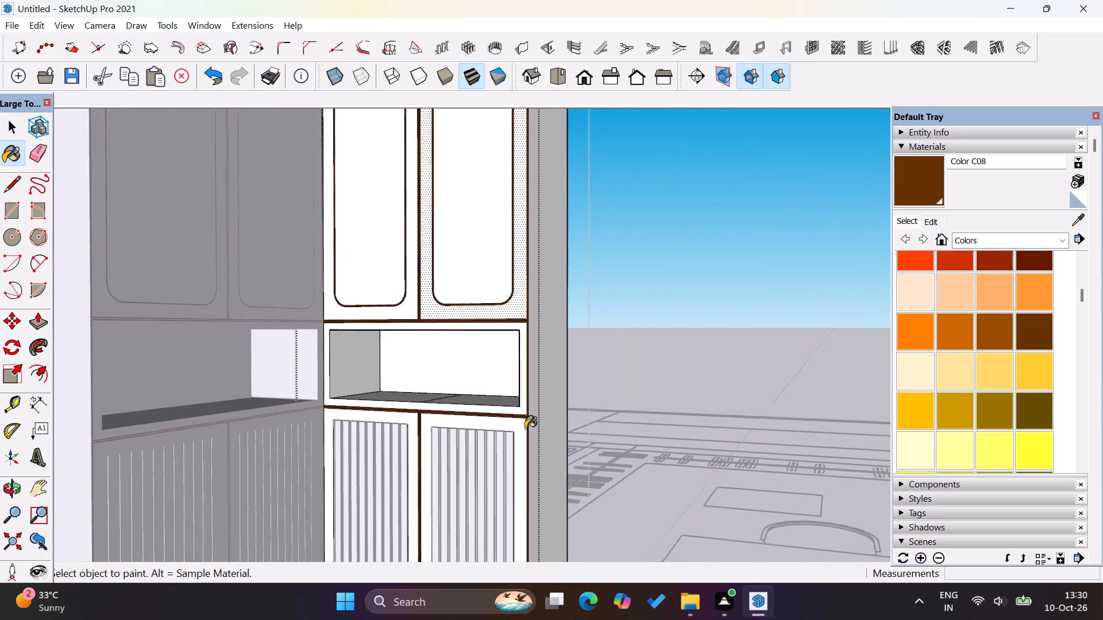
{"action": "scroll", "coordinate": [525, 428], "scroll_direction": "down", "scroll_amount": 7}
{"action": "left_click", "coordinate": [10, 122]}
{"action": "left_click", "coordinate": [569, 293]}
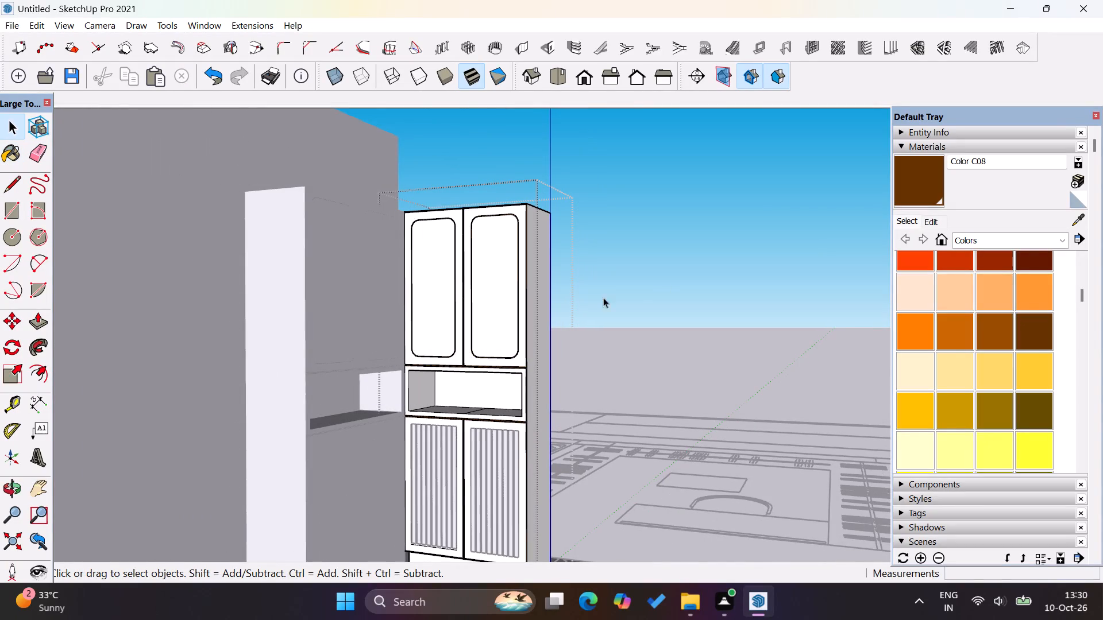
{"action": "double_click", "coordinate": [666, 285]}
Examine both corner cabinets together, from the upper doors and open niches down to the plinths.
{"action": "scroll", "coordinate": [667, 288], "scroll_direction": "down", "scroll_amount": 5}
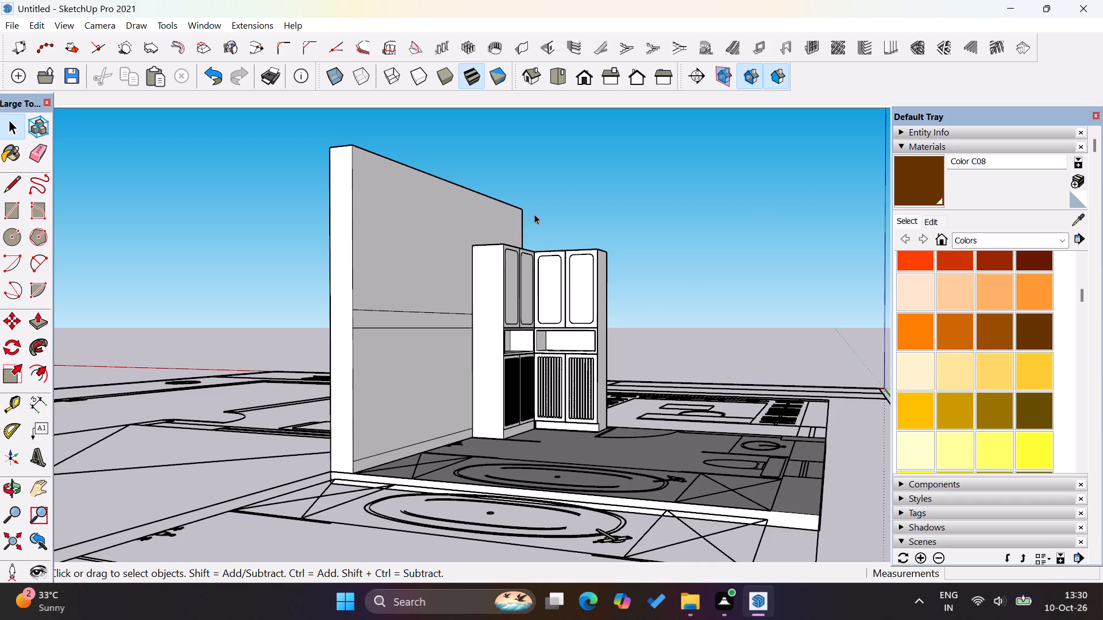
{"action": "scroll", "coordinate": [584, 285], "scroll_direction": "up", "scroll_amount": 5}
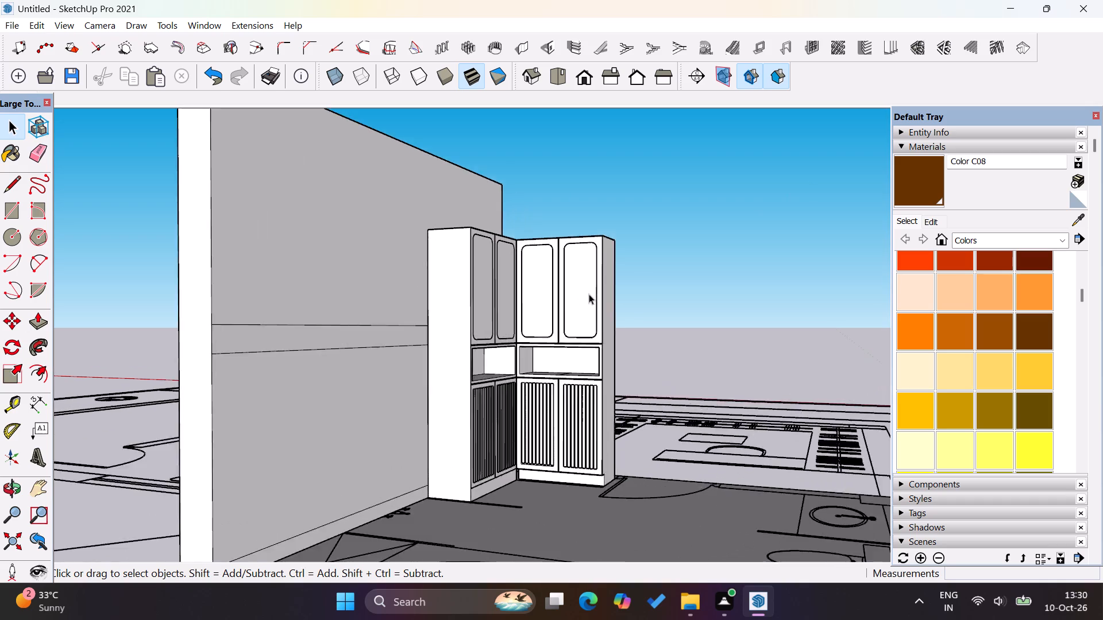
{"action": "scroll", "coordinate": [589, 294], "scroll_direction": "up", "scroll_amount": 3}
{"action": "left_click", "coordinate": [677, 305]}
{"action": "middle_click_drag", "start_coordinate": [667, 356], "coordinate": [528, 423]}
{"action": "scroll", "coordinate": [519, 420], "scroll_direction": "up", "scroll_amount": 12}
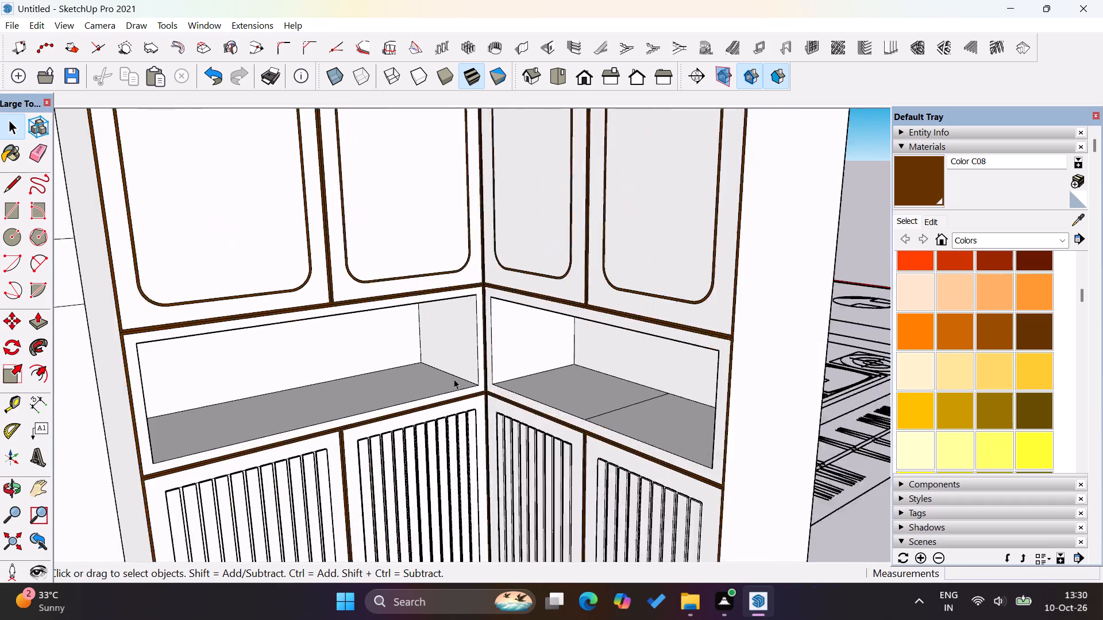
{"action": "scroll", "coordinate": [454, 379], "scroll_direction": "up", "scroll_amount": 6}
{"action": "scroll", "coordinate": [476, 398], "scroll_direction": "down", "scroll_amount": 15}
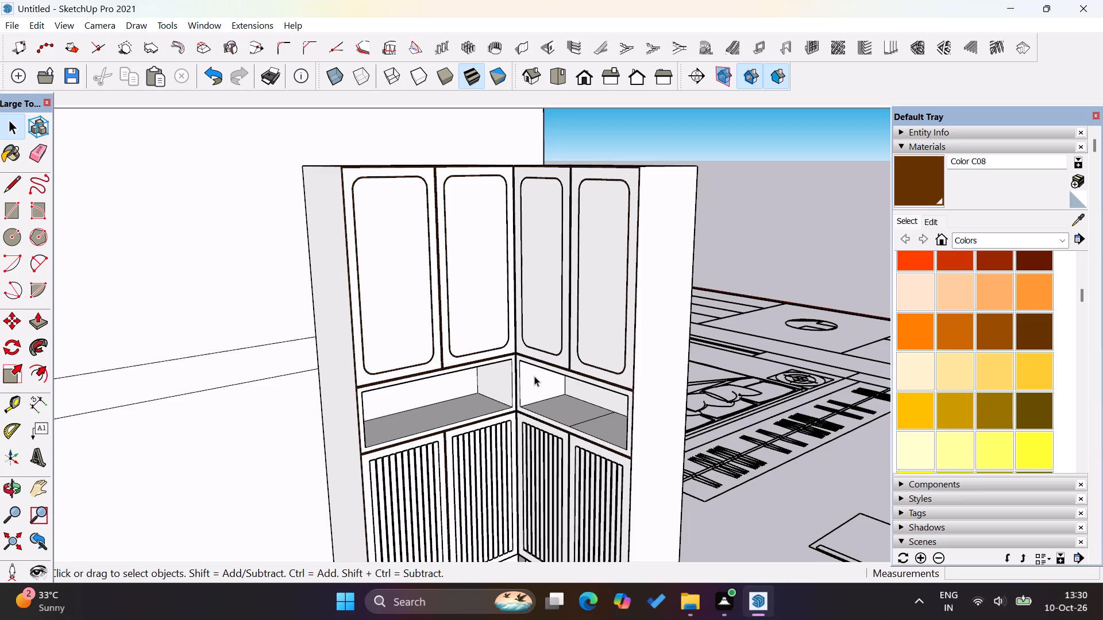
{"action": "scroll", "coordinate": [655, 315], "scroll_direction": "down", "scroll_amount": 5}
{"action": "scroll", "coordinate": [573, 307], "scroll_direction": "down", "scroll_amount": 7}
{"action": "scroll", "coordinate": [566, 451], "scroll_direction": "up", "scroll_amount": 5}
{"action": "scroll", "coordinate": [569, 453], "scroll_direction": "down", "scroll_amount": 1}
{"action": "scroll", "coordinate": [569, 453], "scroll_direction": "up", "scroll_amount": 12}
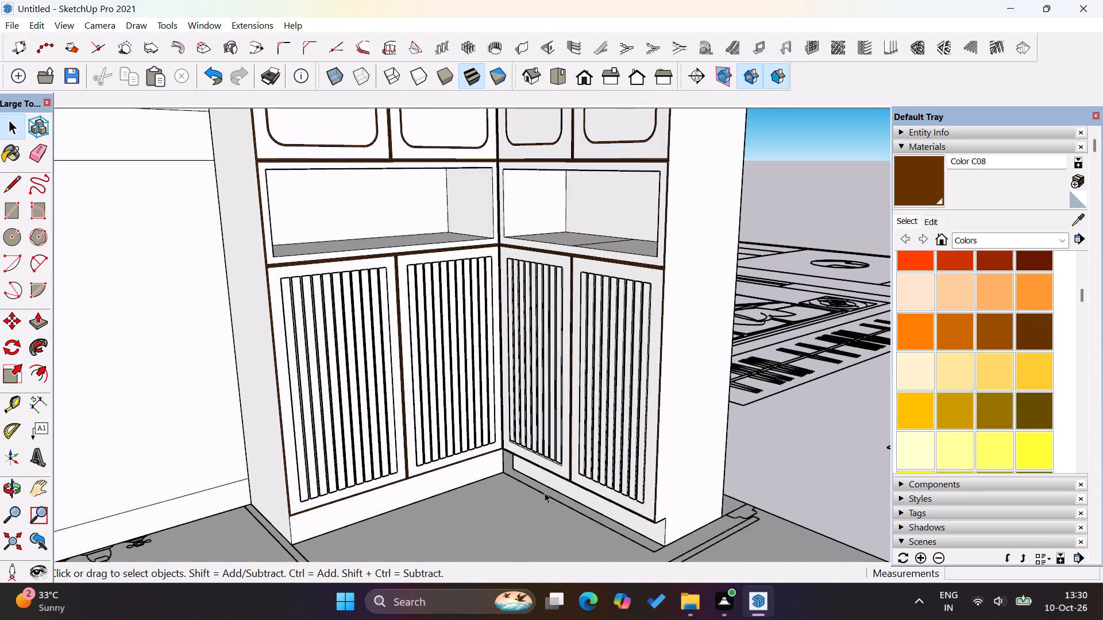
Open the original tall cabinet's nested groups and push its plinth face under the slatted doors inward 2".
{"action": "scroll", "coordinate": [545, 493], "scroll_direction": "up", "scroll_amount": 2}
{"action": "scroll", "coordinate": [394, 476], "scroll_direction": "up", "scroll_amount": 1}
{"action": "middle_click_drag", "start_coordinate": [398, 470], "coordinate": [426, 405]}
{"action": "scroll", "coordinate": [503, 405], "scroll_direction": "up", "scroll_amount": 7}
{"action": "double_click", "coordinate": [442, 449]}
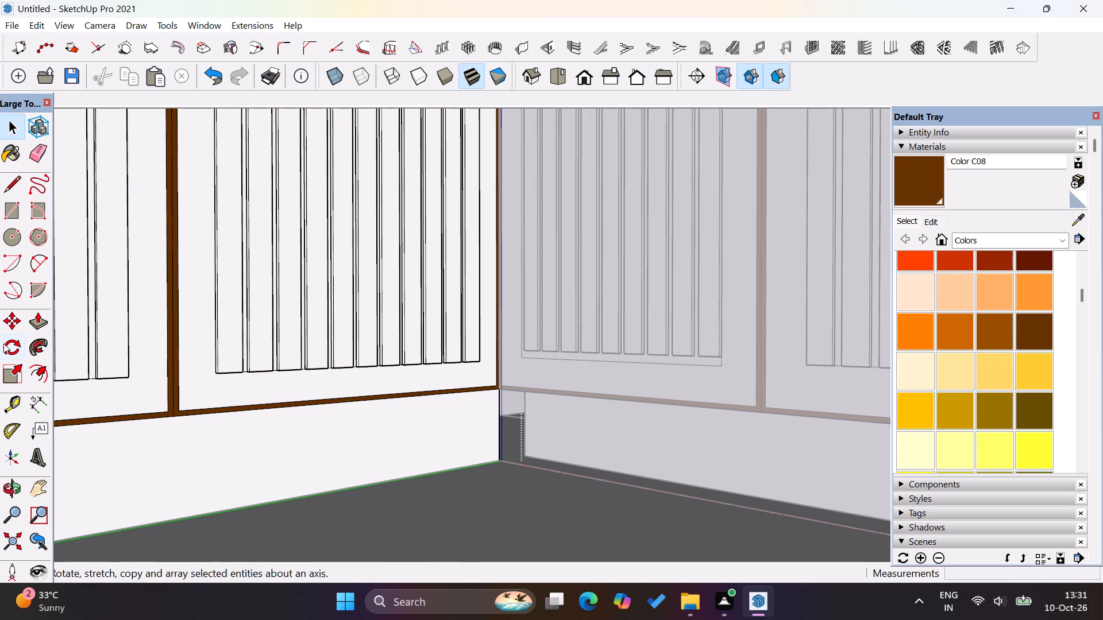
{"action": "left_click", "coordinate": [35, 324]}
{"action": "left_click", "coordinate": [308, 448]}
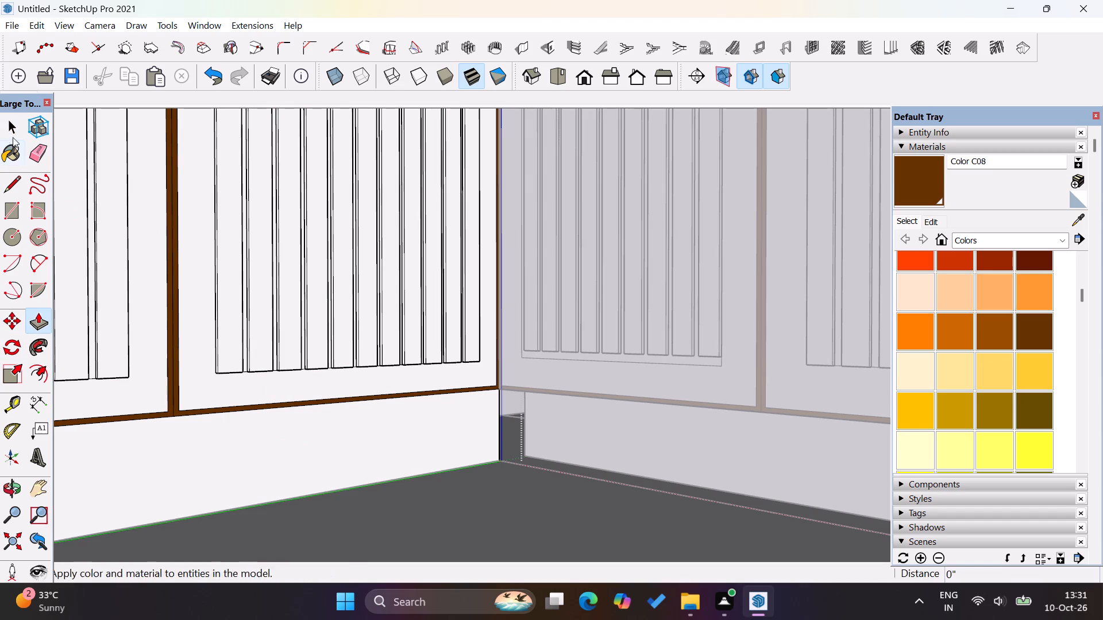
{"action": "left_click", "coordinate": [13, 129]}
{"action": "double_click", "coordinate": [298, 470]}
{"action": "left_click", "coordinate": [35, 322]}
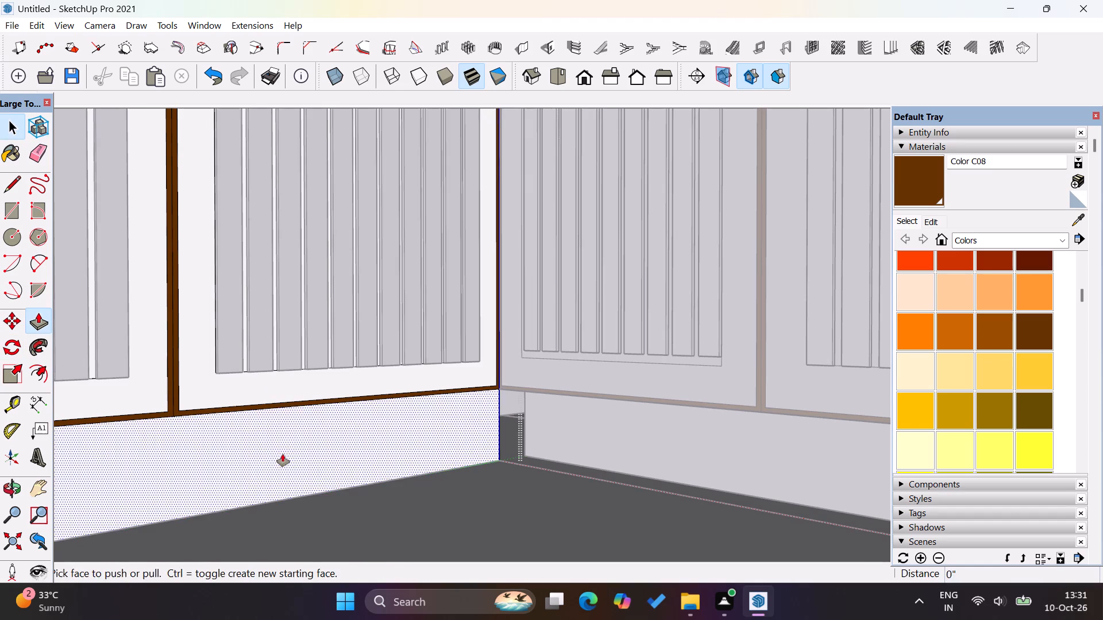
{"action": "left_click", "coordinate": [283, 454]}
{"action": "key", "text": "2"}
{"action": "key", "text": "Return"}
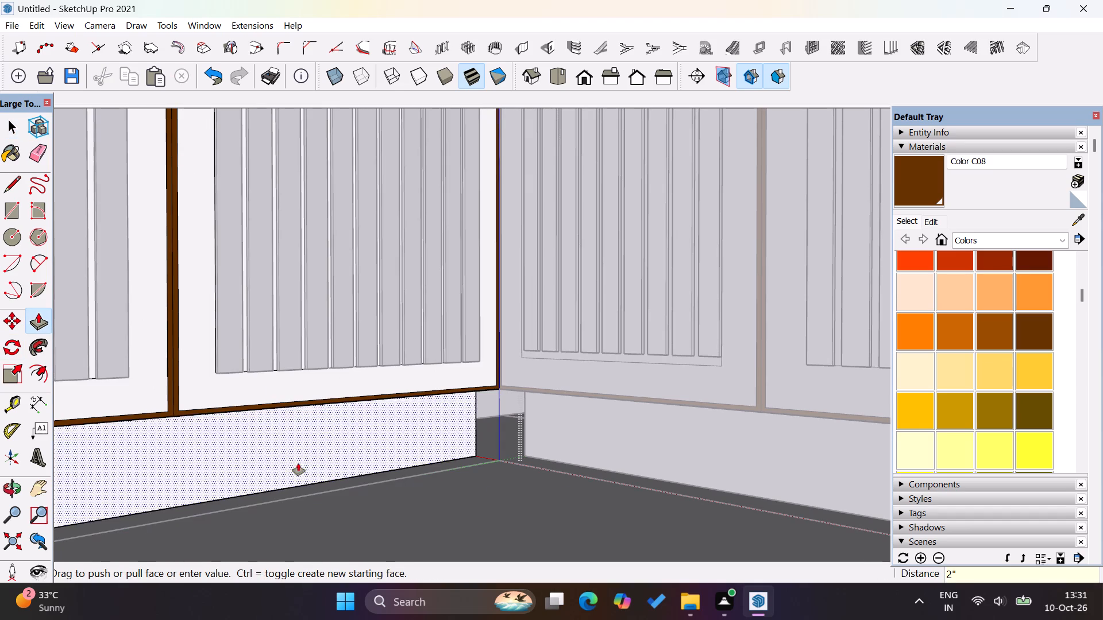
Draw a 1' 1" line across the tall cabinet's end face at plinth height, from the recess corner to the far edge.
{"action": "scroll", "coordinate": [240, 450], "scroll_direction": "down", "scroll_amount": 20}
{"action": "scroll", "coordinate": [240, 450], "scroll_direction": "down", "scroll_amount": 1}
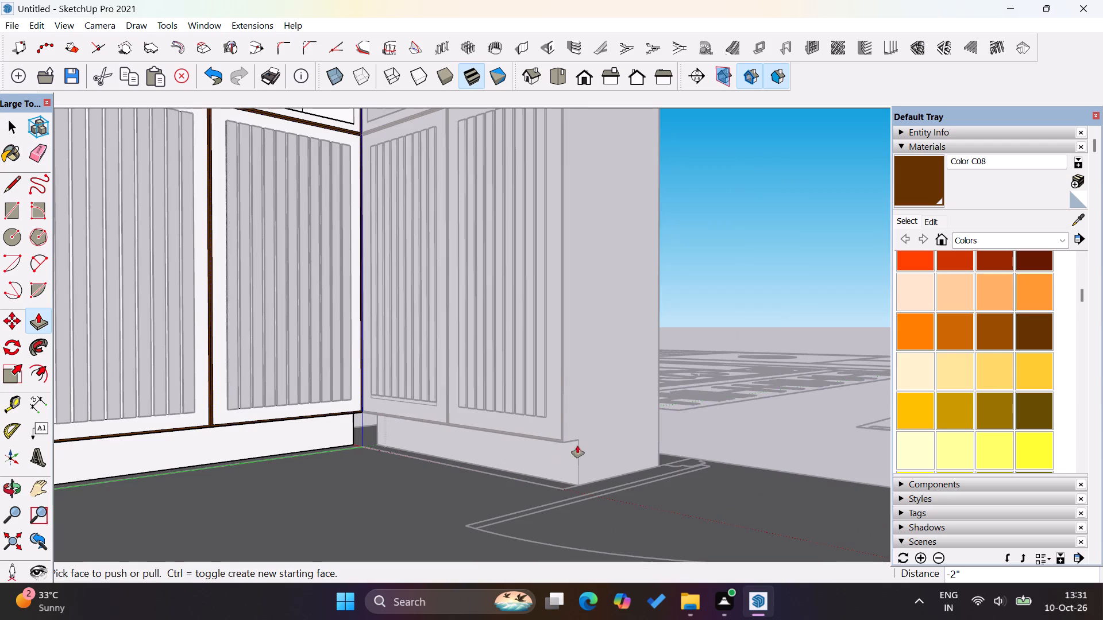
{"action": "middle_click_drag", "start_coordinate": [585, 445], "coordinate": [116, 503]}
{"action": "scroll", "coordinate": [312, 374], "scroll_direction": "up", "scroll_amount": 8}
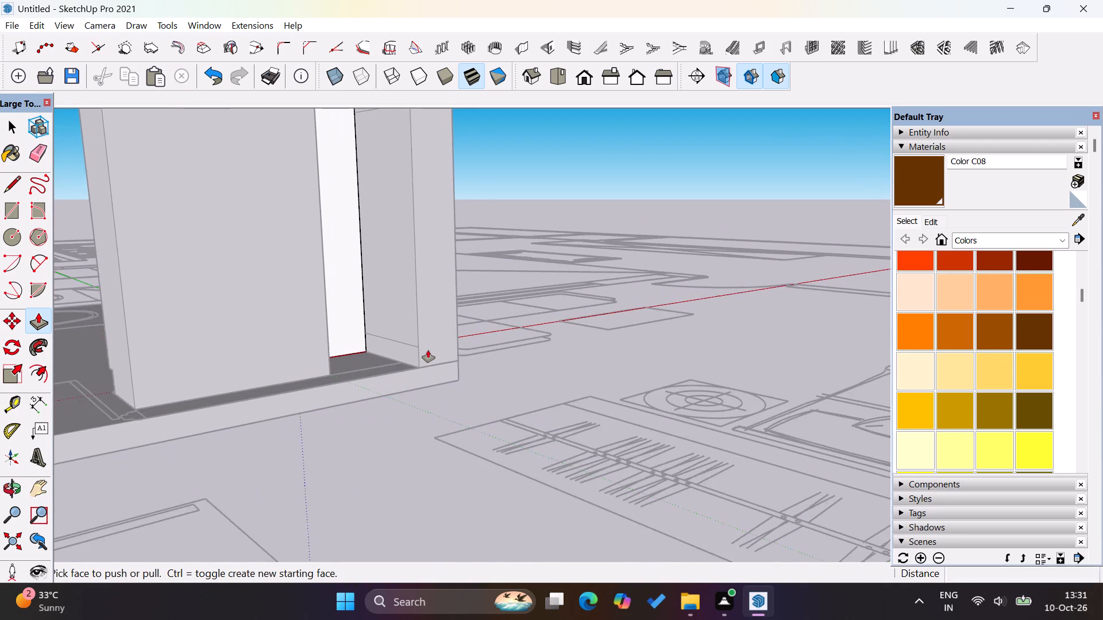
{"action": "scroll", "coordinate": [428, 350], "scroll_direction": "up", "scroll_amount": 5}
{"action": "scroll", "coordinate": [508, 443], "scroll_direction": "up", "scroll_amount": 1}
{"action": "middle_click_drag", "start_coordinate": [508, 443], "coordinate": [426, 473]}
{"action": "scroll", "coordinate": [125, 285], "scroll_direction": "up", "scroll_amount": 4}
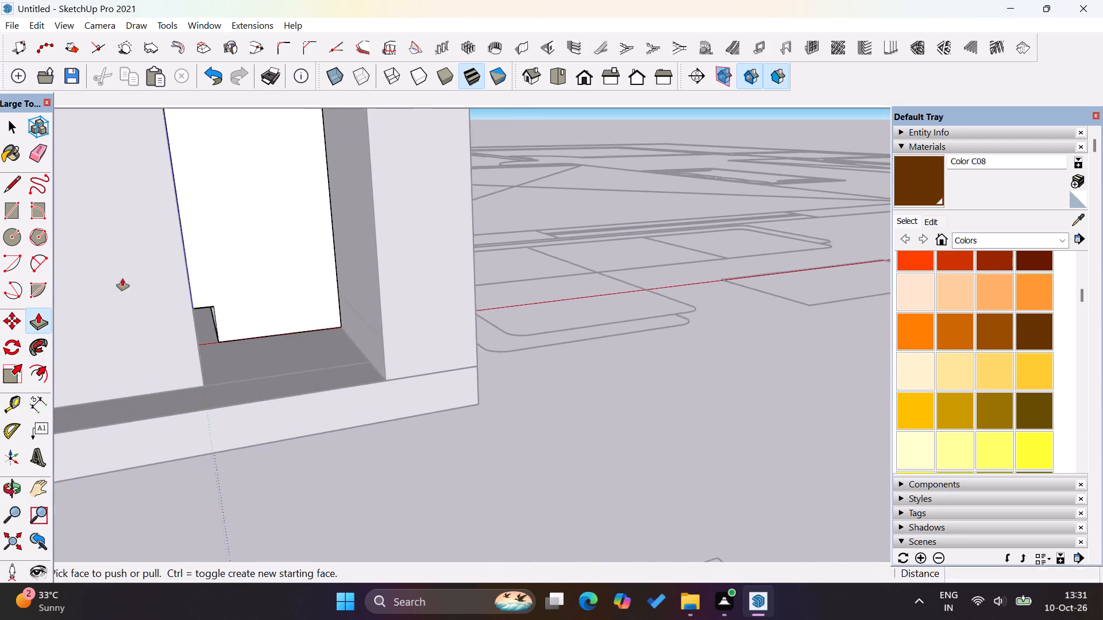
{"action": "left_click", "coordinate": [14, 183]}
{"action": "left_click", "coordinate": [231, 309]}
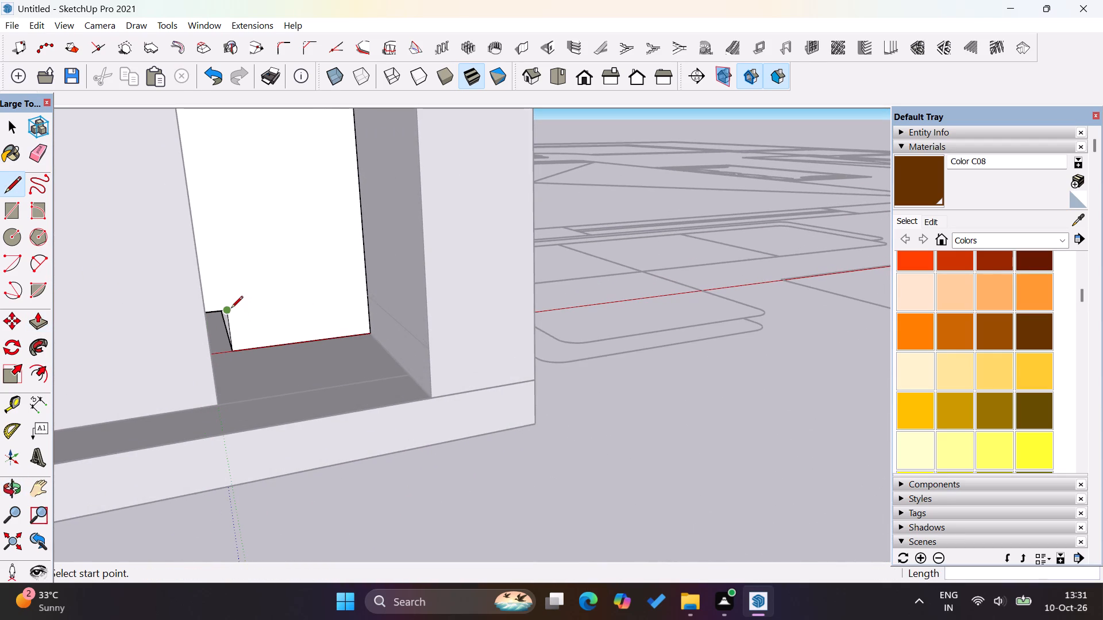
{"action": "left_click", "coordinate": [366, 291]}
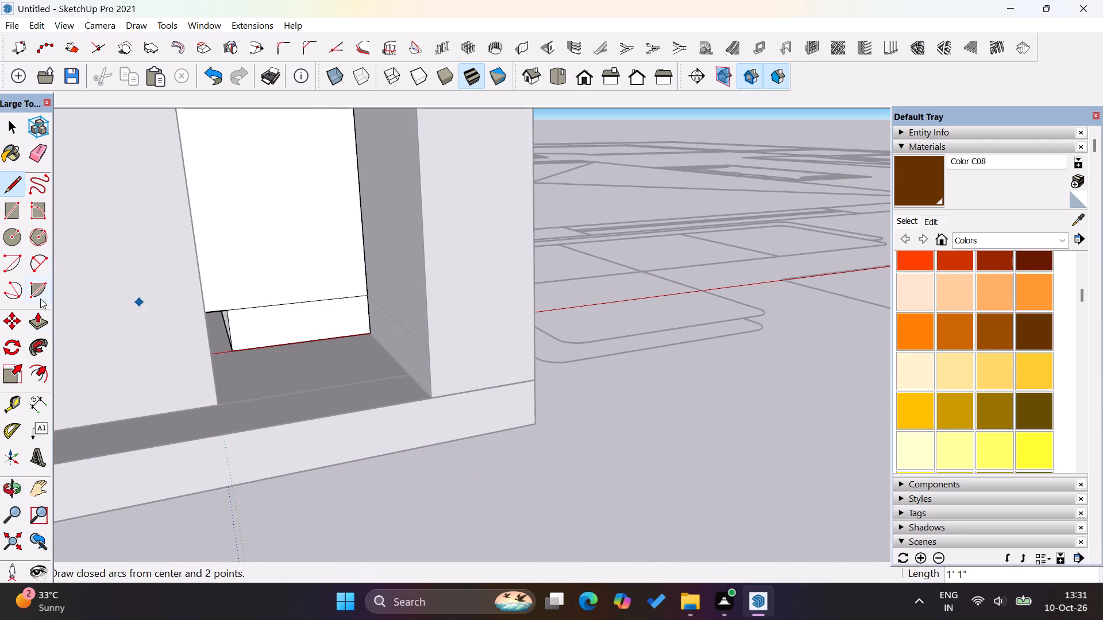
Pull the strip below the new line out 1' 2" to extend the plinth behind the adjoining tall block, and close the groups.
{"action": "left_click", "coordinate": [42, 312]}
{"action": "left_click", "coordinate": [268, 315]}
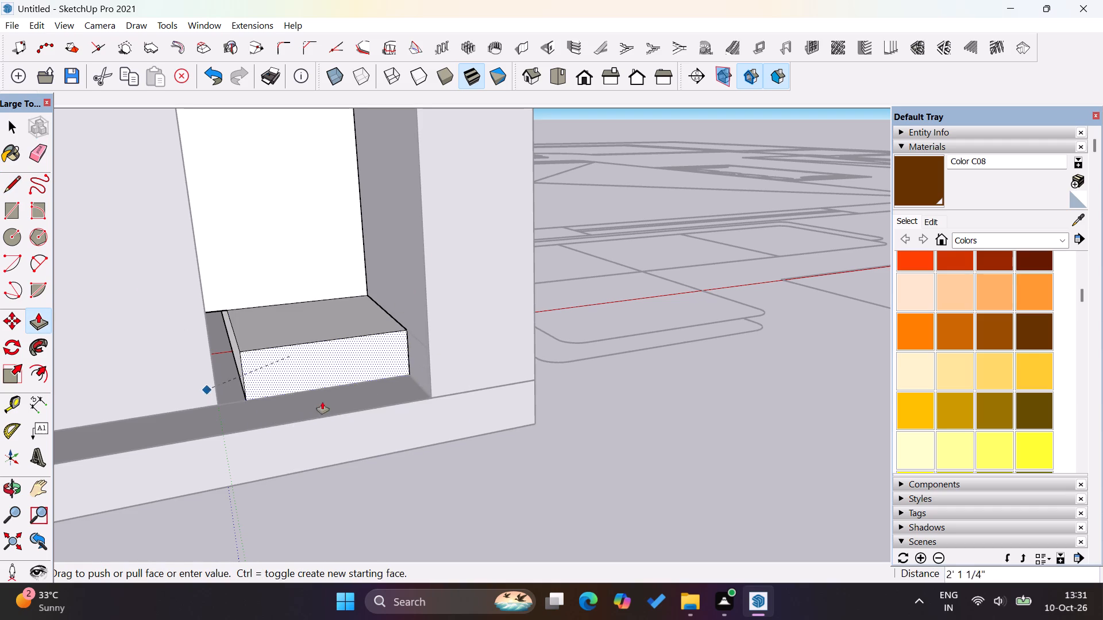
{"action": "left_click", "coordinate": [217, 402]}
{"action": "scroll", "coordinate": [574, 362], "scroll_direction": "down", "scroll_amount": 5}
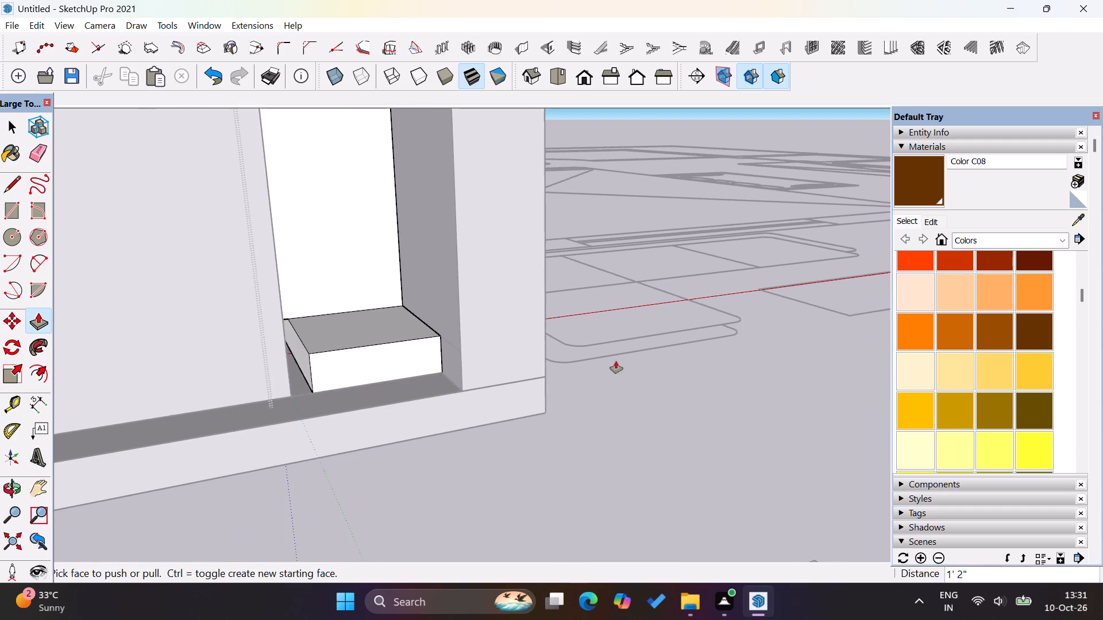
{"action": "scroll", "coordinate": [616, 361], "scroll_direction": "down", "scroll_amount": 17}
{"action": "middle_click_drag", "start_coordinate": [632, 409], "coordinate": [450, 443]}
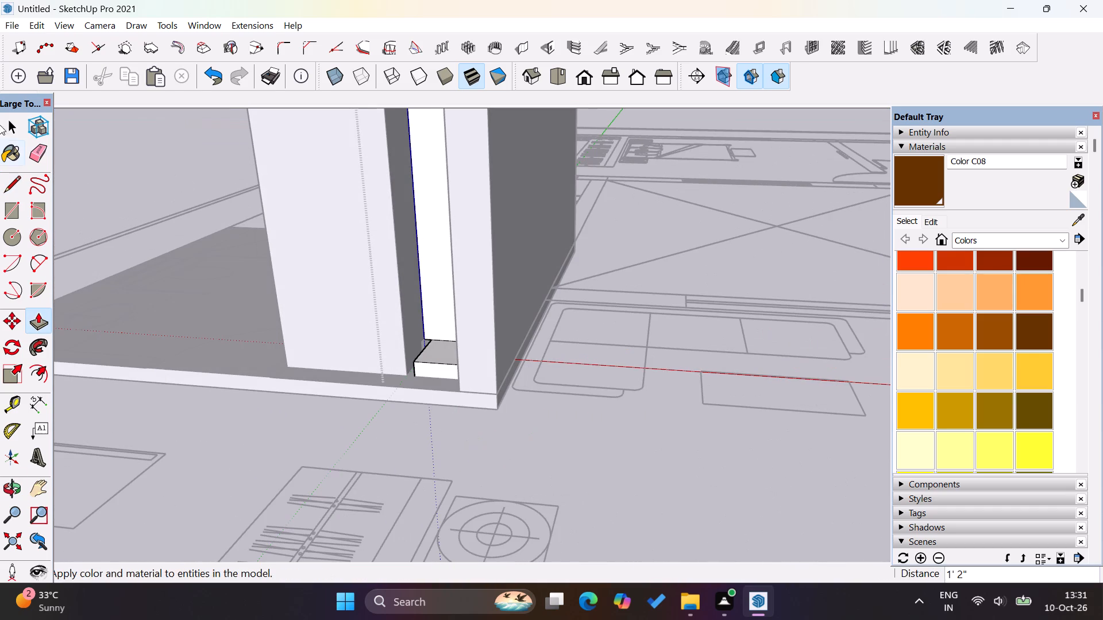
{"action": "left_click", "coordinate": [13, 131]}
{"action": "left_click", "coordinate": [682, 241]}
{"action": "double_click", "coordinate": [666, 228]}
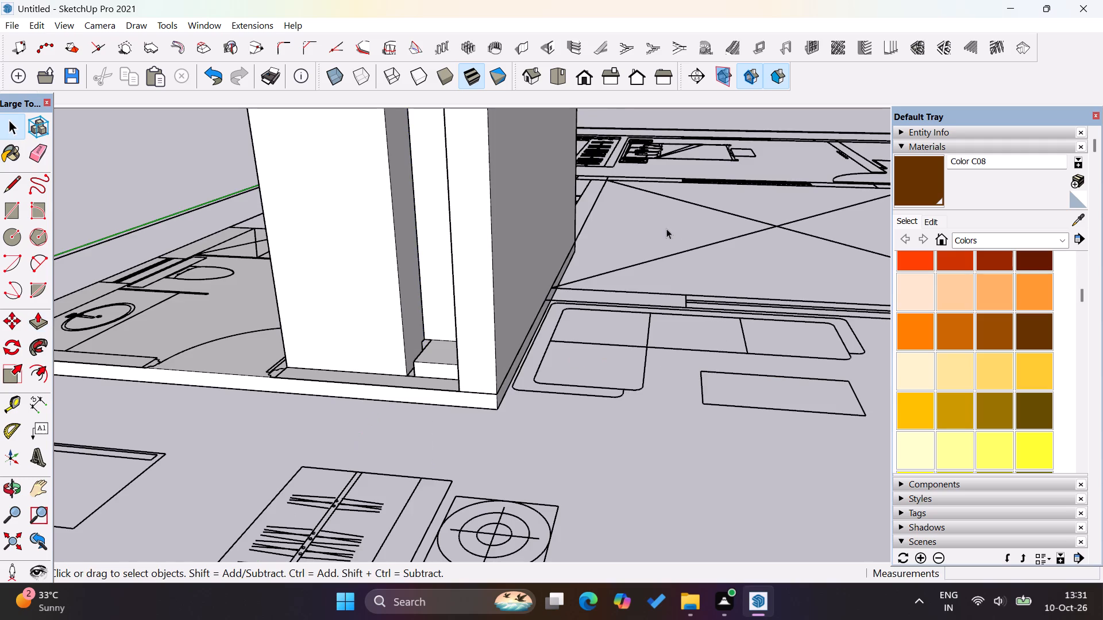
Open the adjoining tall cabinet's group and draw a 1' line at plinth height across its side face facing the original cabinet's extended plinth.
{"action": "scroll", "coordinate": [404, 362], "scroll_direction": "up", "scroll_amount": 19}
{"action": "triple_click", "coordinate": [410, 327]}
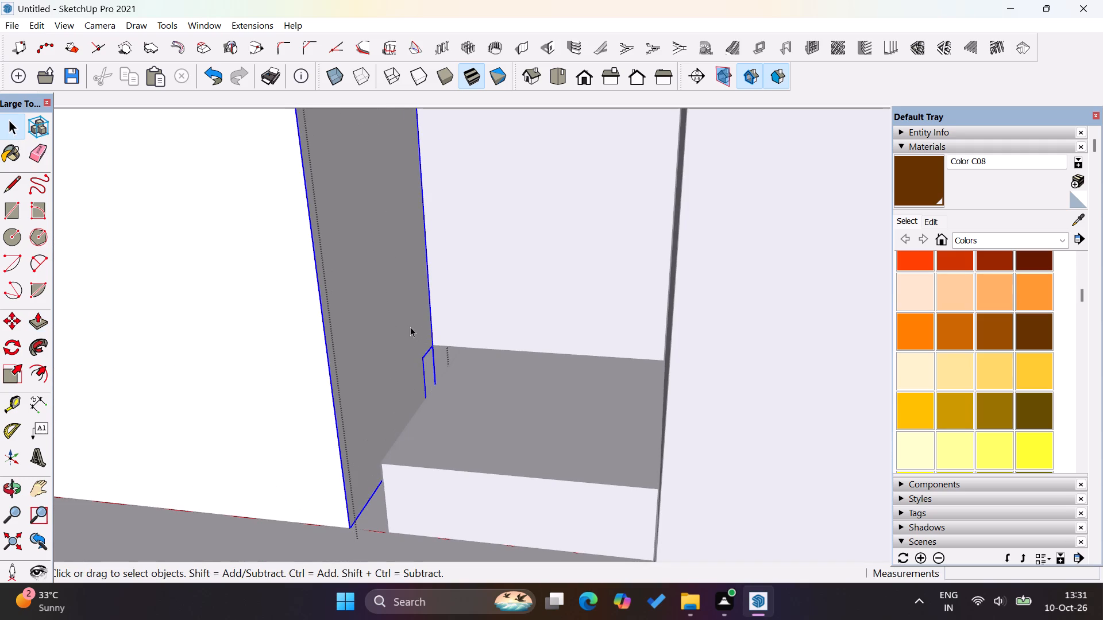
{"action": "double_click", "coordinate": [380, 375]}
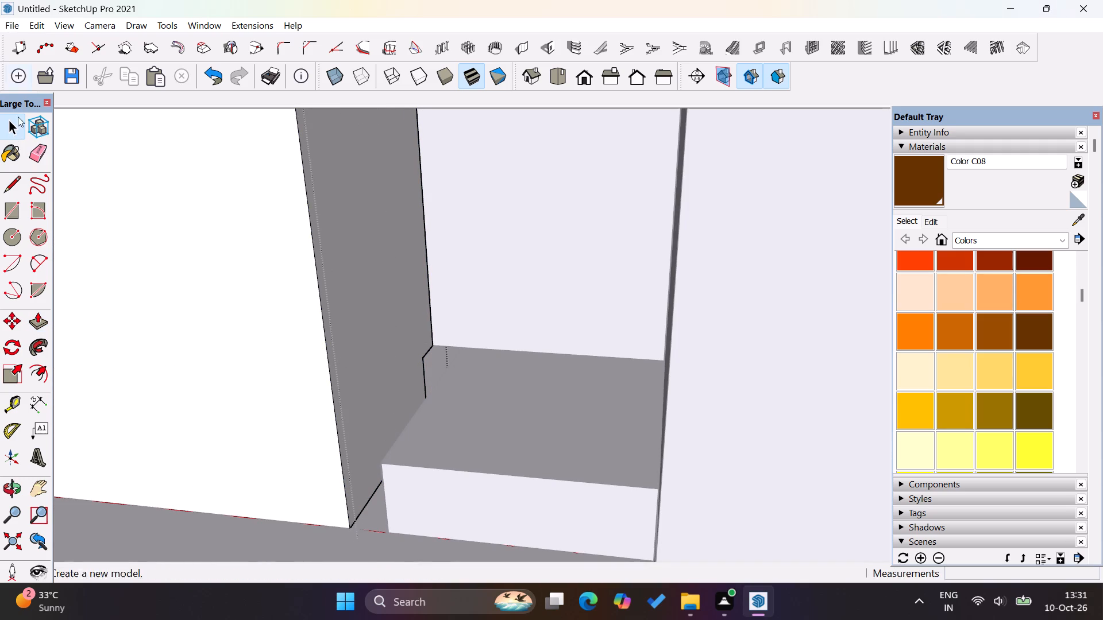
{"action": "left_click", "coordinate": [10, 195]}
{"action": "left_click", "coordinate": [421, 356]}
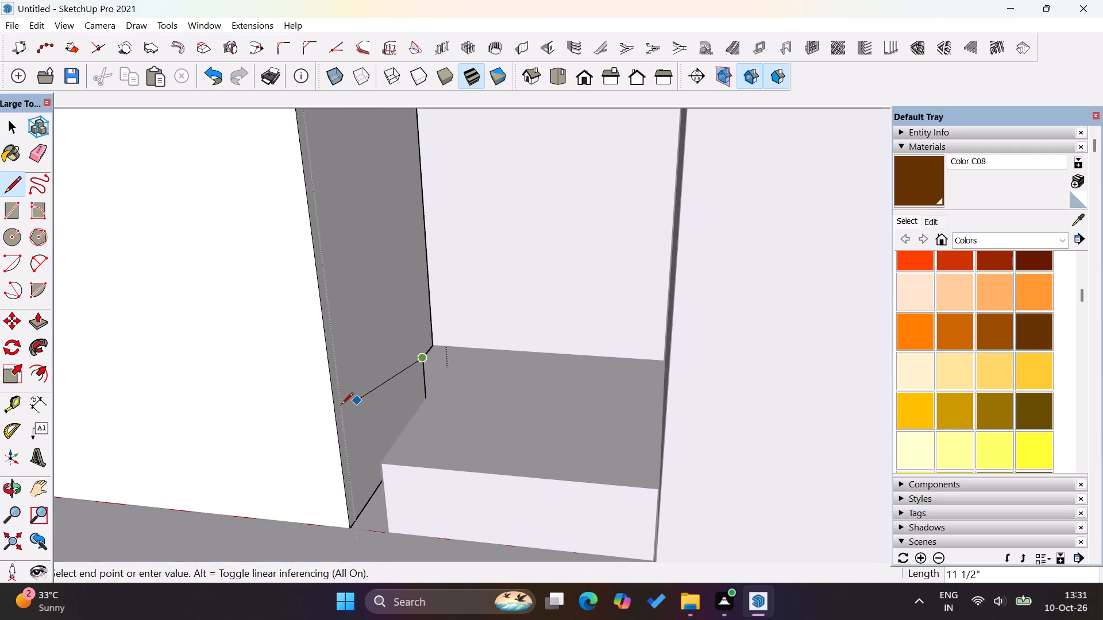
{"action": "left_click", "coordinate": [342, 456]}
Pull the strip below the new line out 2" to meet the original cabinet's plinth extension, and close the cabinet groups.
{"action": "left_click", "coordinate": [41, 330]}
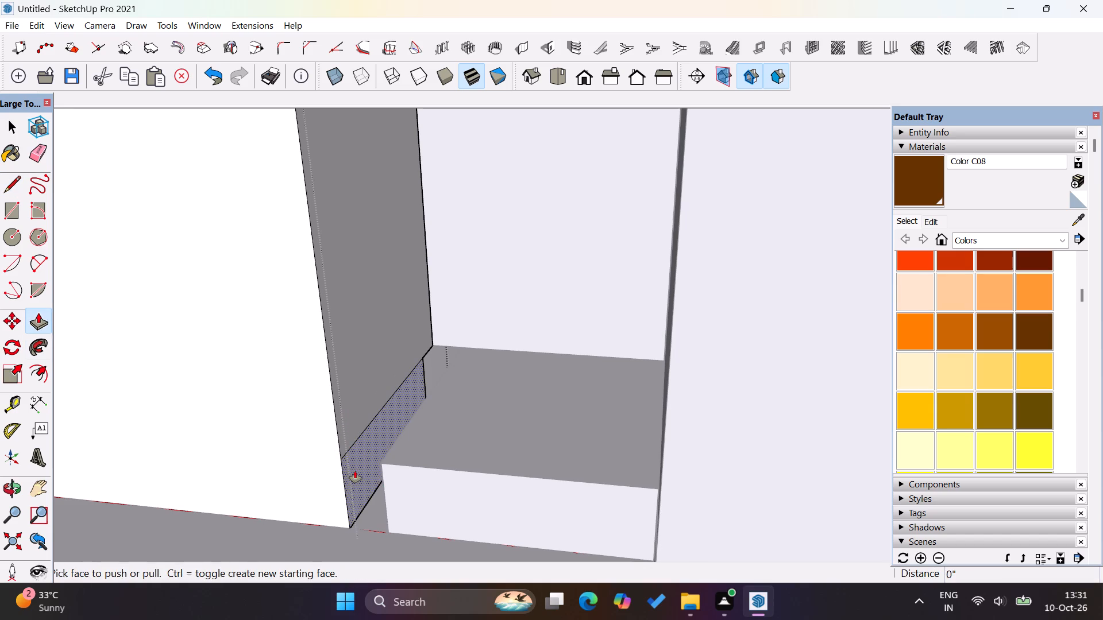
{"action": "left_click", "coordinate": [355, 471]}
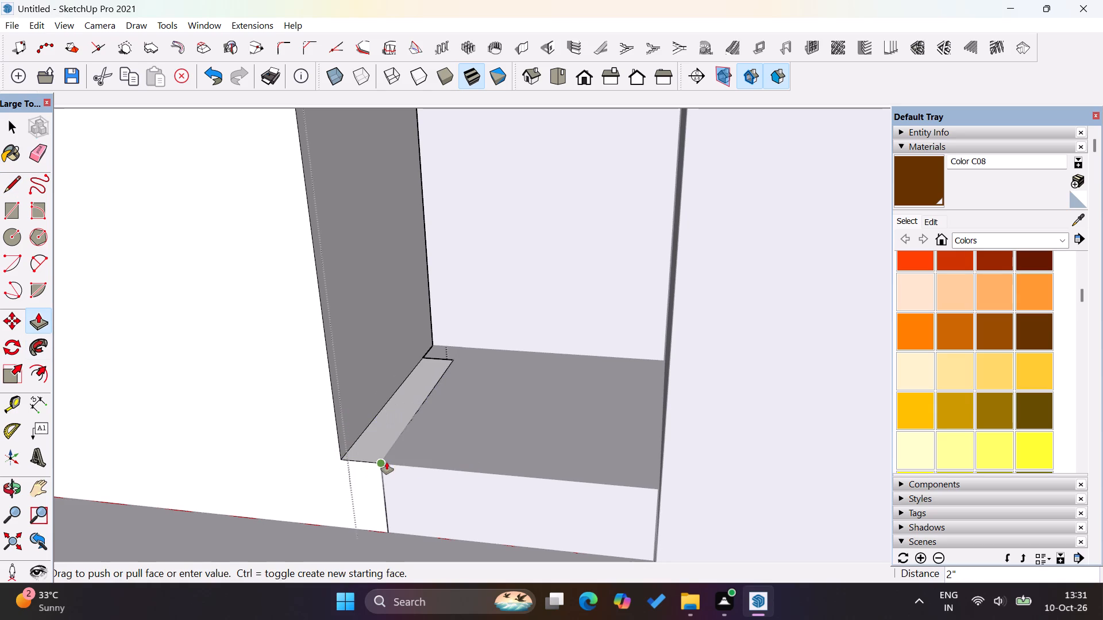
{"action": "left_click", "coordinate": [387, 462]}
{"action": "scroll", "coordinate": [527, 259], "scroll_direction": "down", "scroll_amount": 17}
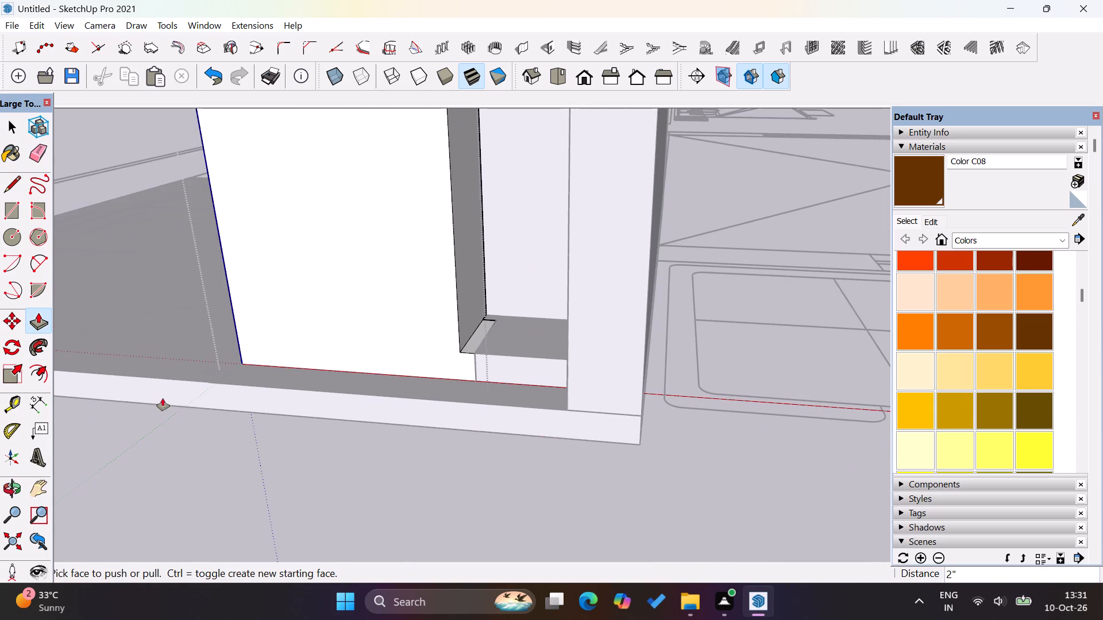
{"action": "middle_click_drag", "start_coordinate": [163, 401], "coordinate": [917, 374]}
{"action": "middle_click_drag", "start_coordinate": [566, 406], "coordinate": [556, 344]}
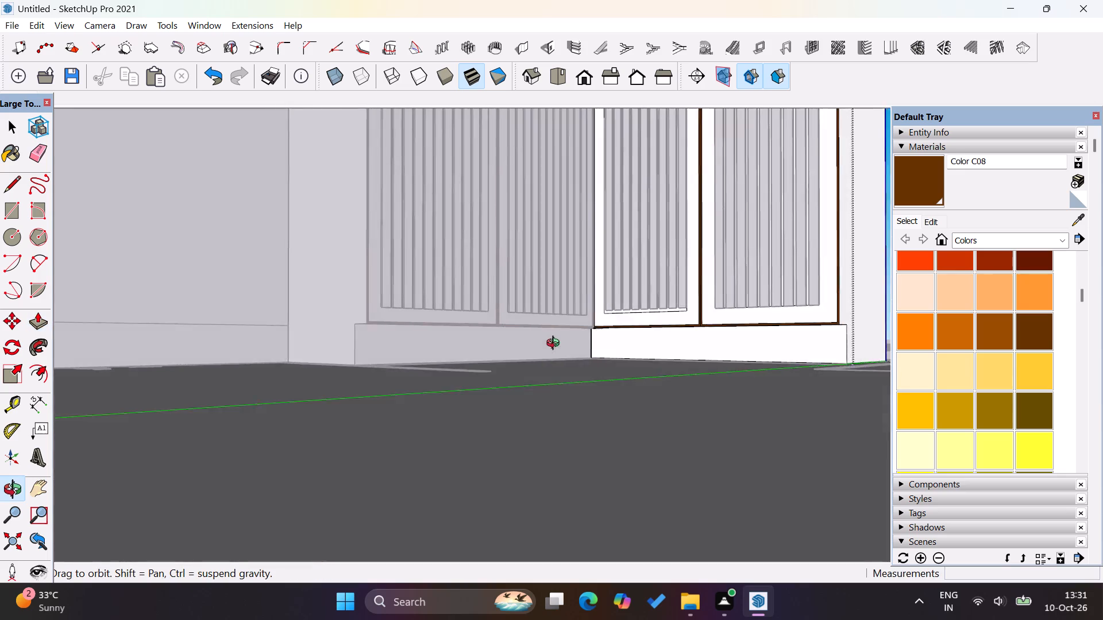
{"action": "middle_click_drag", "start_coordinate": [556, 344], "coordinate": [531, 430]}
{"action": "left_click", "coordinate": [10, 135]}
{"action": "scroll", "coordinate": [281, 297], "scroll_direction": "down", "scroll_amount": 10}
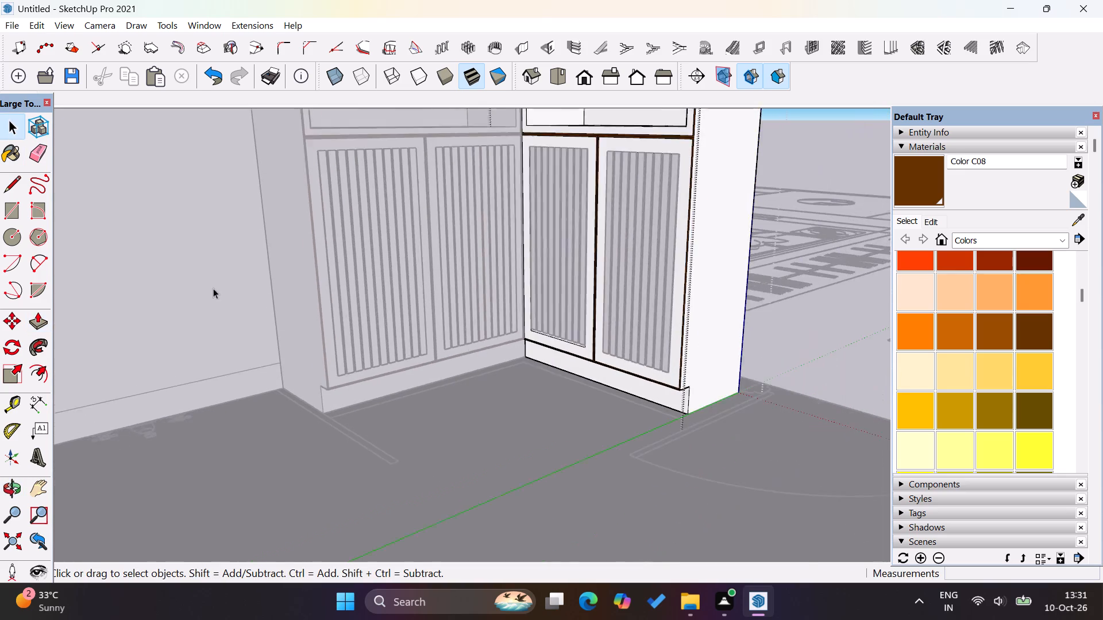
{"action": "scroll", "coordinate": [213, 288], "scroll_direction": "down", "scroll_amount": 2}
{"action": "double_click", "coordinate": [759, 292]}
{"action": "double_click", "coordinate": [755, 294]}
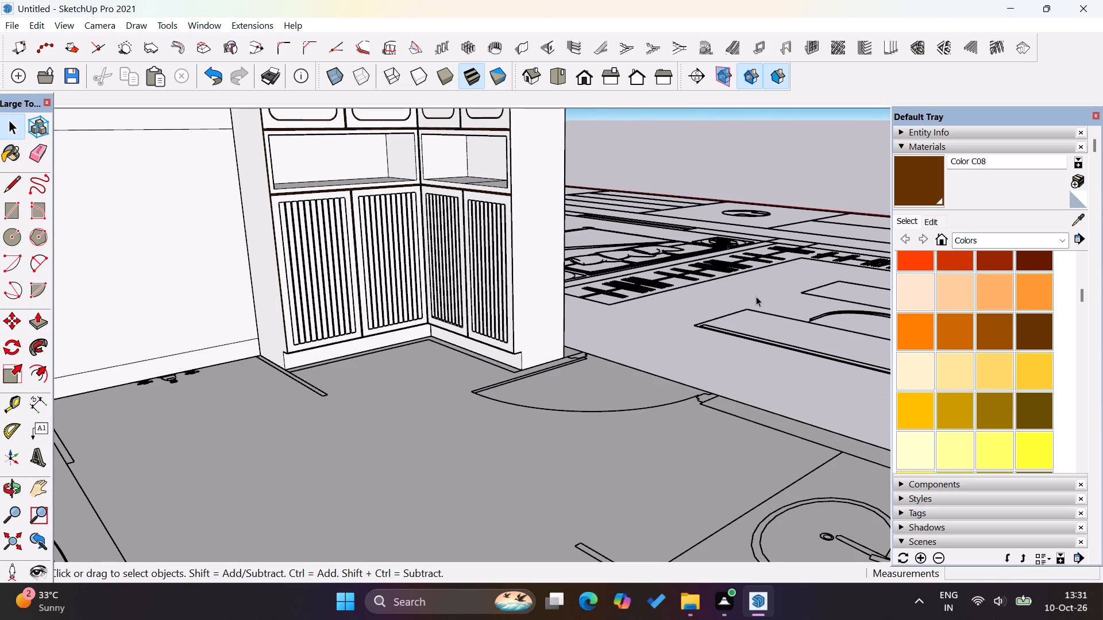
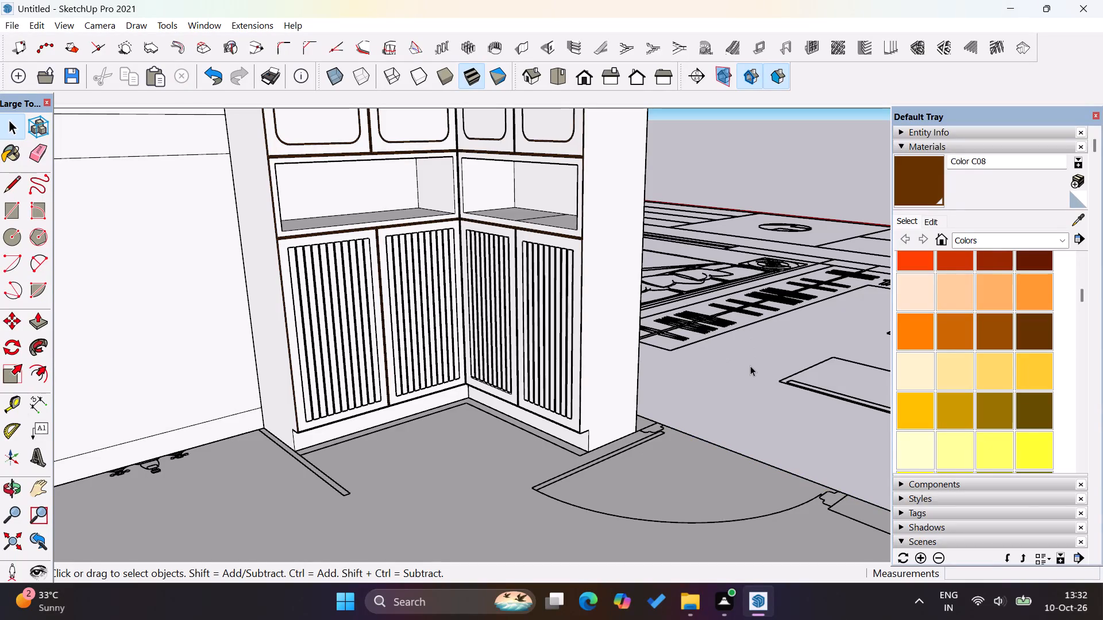
Examine the two adjoining tall cabinets from the front, the side and above, in relation to the wall and the floor plan.
{"action": "left_click", "coordinate": [747, 366]}
{"action": "scroll", "coordinate": [524, 364], "scroll_direction": "up", "scroll_amount": 4}
{"action": "scroll", "coordinate": [478, 358], "scroll_direction": "down", "scroll_amount": 14}
{"action": "scroll", "coordinate": [538, 452], "scroll_direction": "down", "scroll_amount": 4}
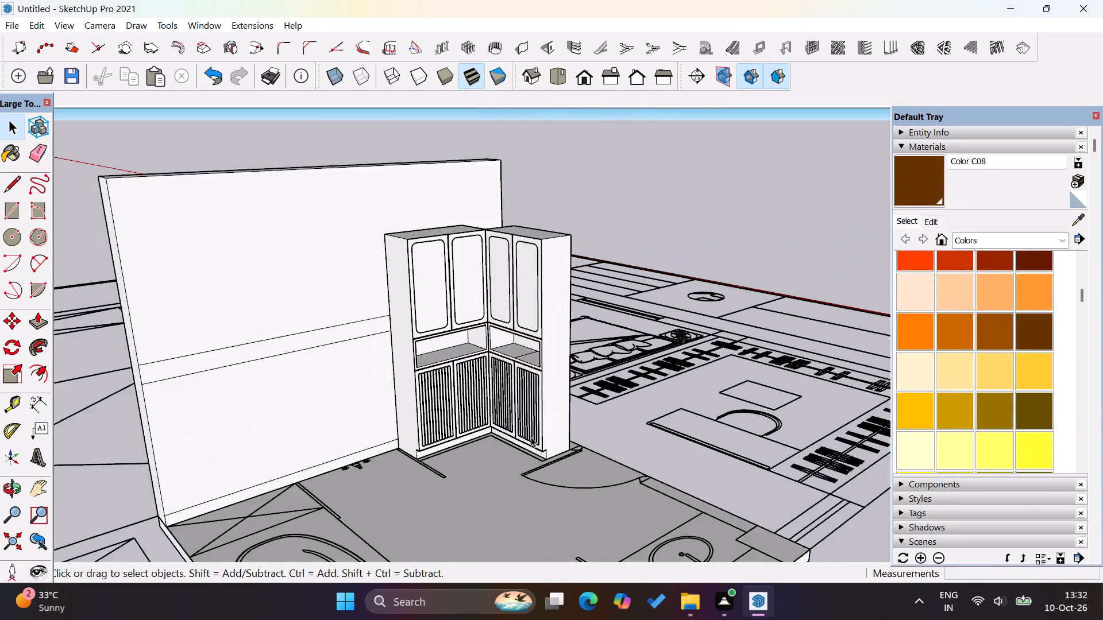
{"action": "scroll", "coordinate": [503, 303], "scroll_direction": "up", "scroll_amount": 4}
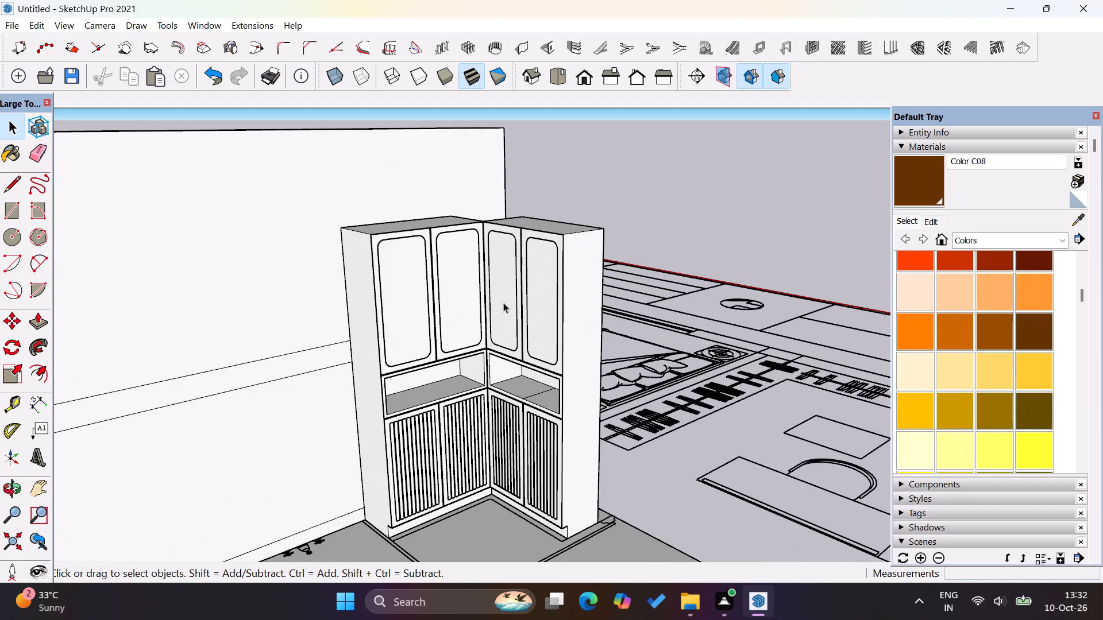
{"action": "scroll", "coordinate": [503, 303], "scroll_direction": "up", "scroll_amount": 3}
{"action": "scroll", "coordinate": [503, 303], "scroll_direction": "down", "scroll_amount": 9}
{"action": "middle_click_drag", "start_coordinate": [624, 396], "coordinate": [523, 373]}
{"action": "scroll", "coordinate": [408, 405], "scroll_direction": "up", "scroll_amount": 4}
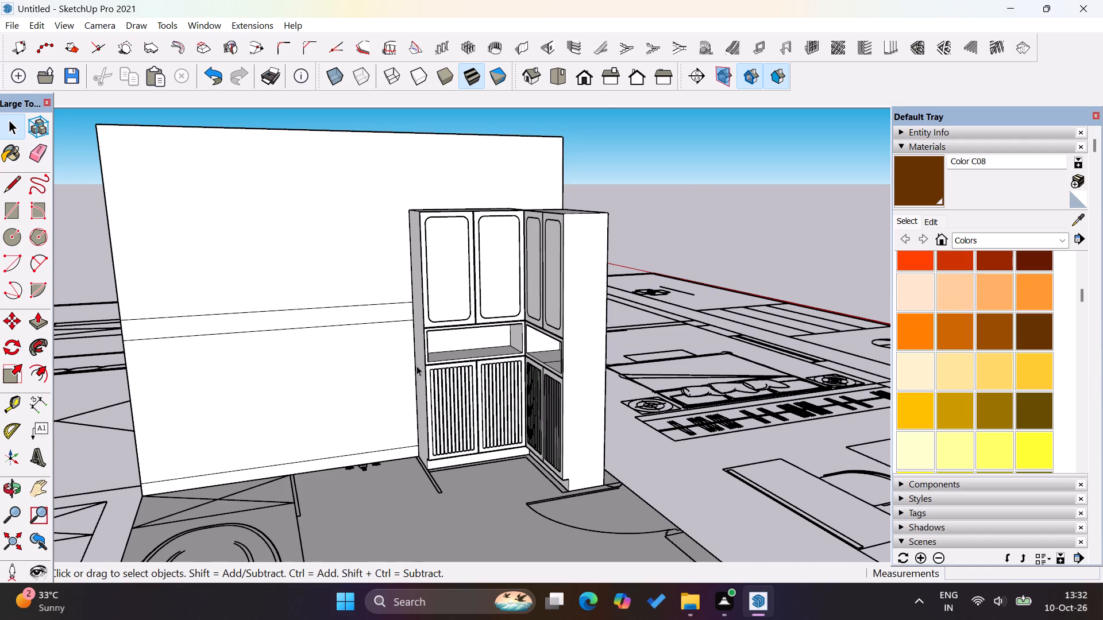
{"action": "scroll", "coordinate": [419, 373], "scroll_direction": "up", "scroll_amount": 4}
{"action": "scroll", "coordinate": [345, 356], "scroll_direction": "down", "scroll_amount": 16}
{"action": "middle_click_drag", "start_coordinate": [469, 342], "coordinate": [439, 482]}
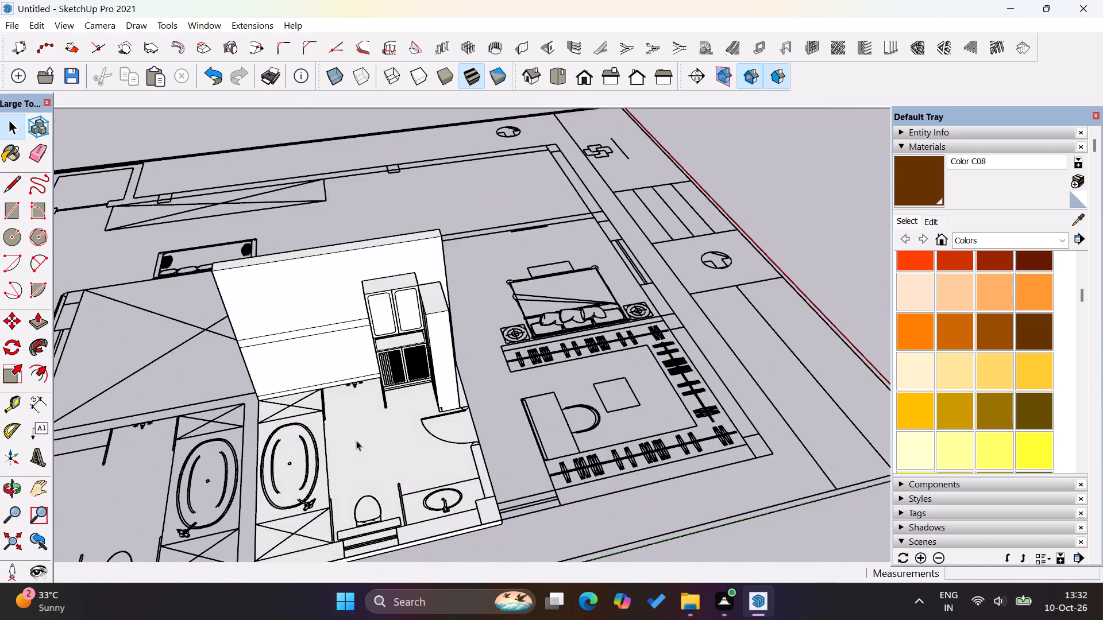
{"action": "scroll", "coordinate": [338, 400], "scroll_direction": "up", "scroll_amount": 5}
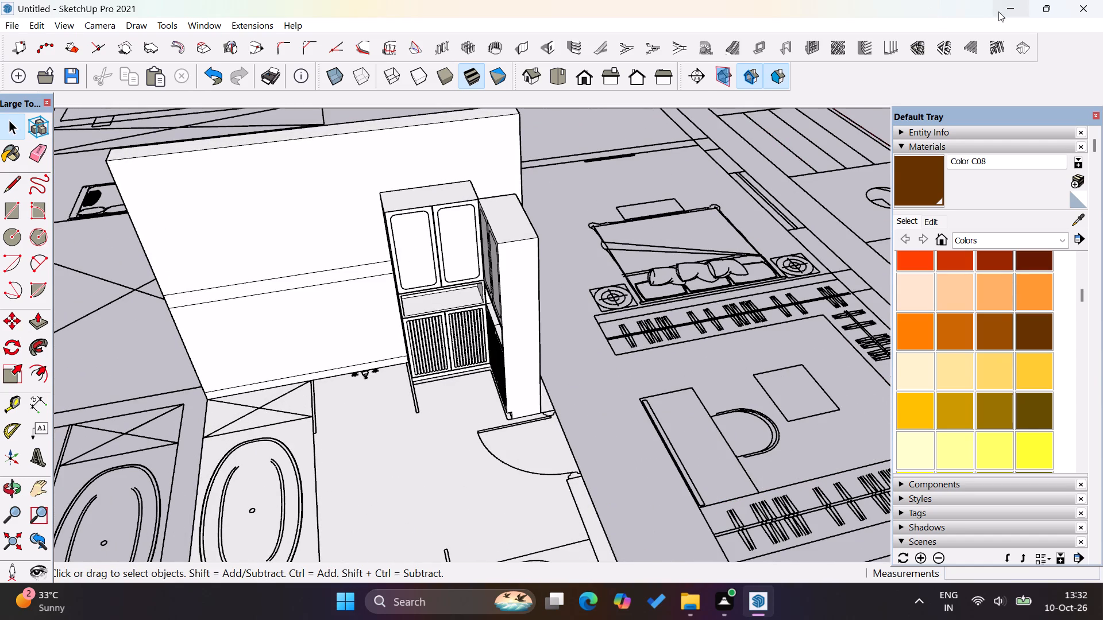
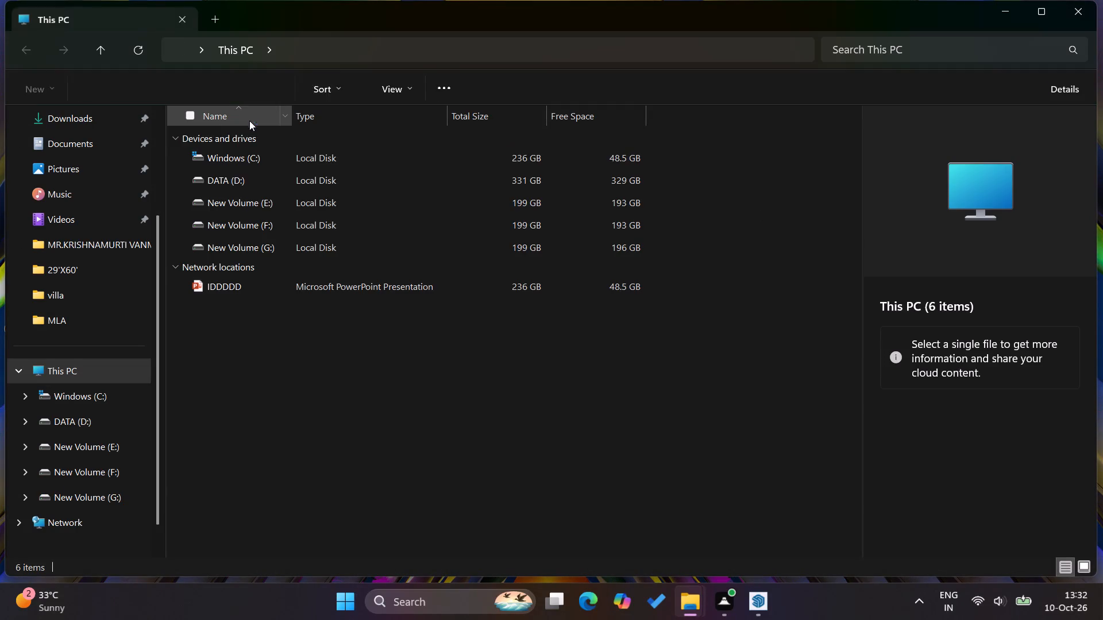
Switch to File Explorer and open the SketchUp model "bathroom" from the MLA folder.
{"action": "double_click", "coordinate": [287, 197]}
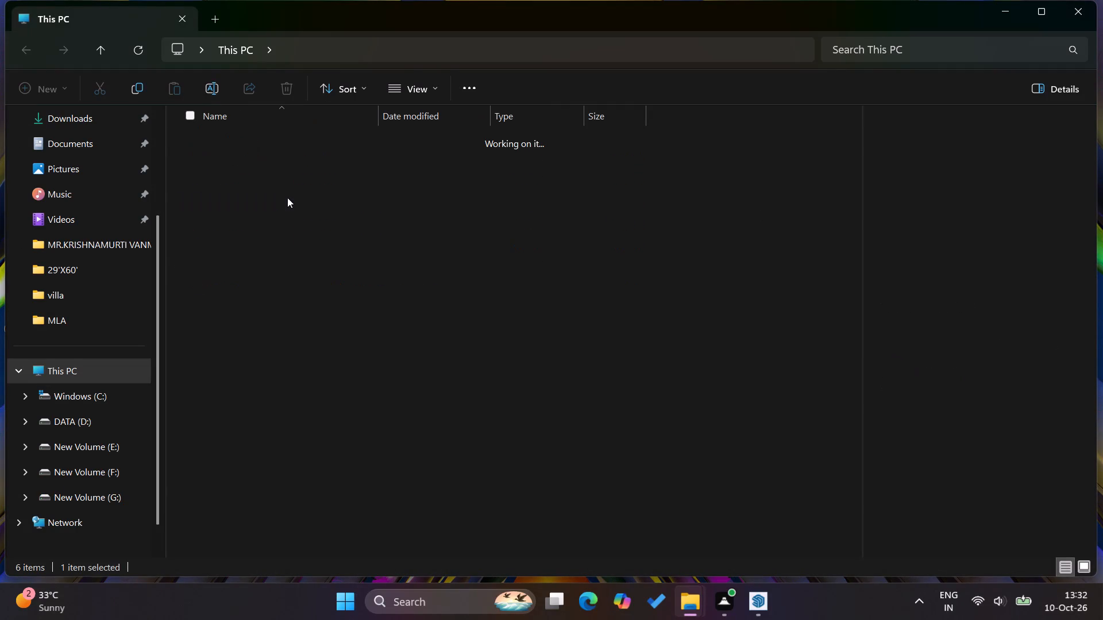
{"action": "left_click", "coordinate": [63, 327]}
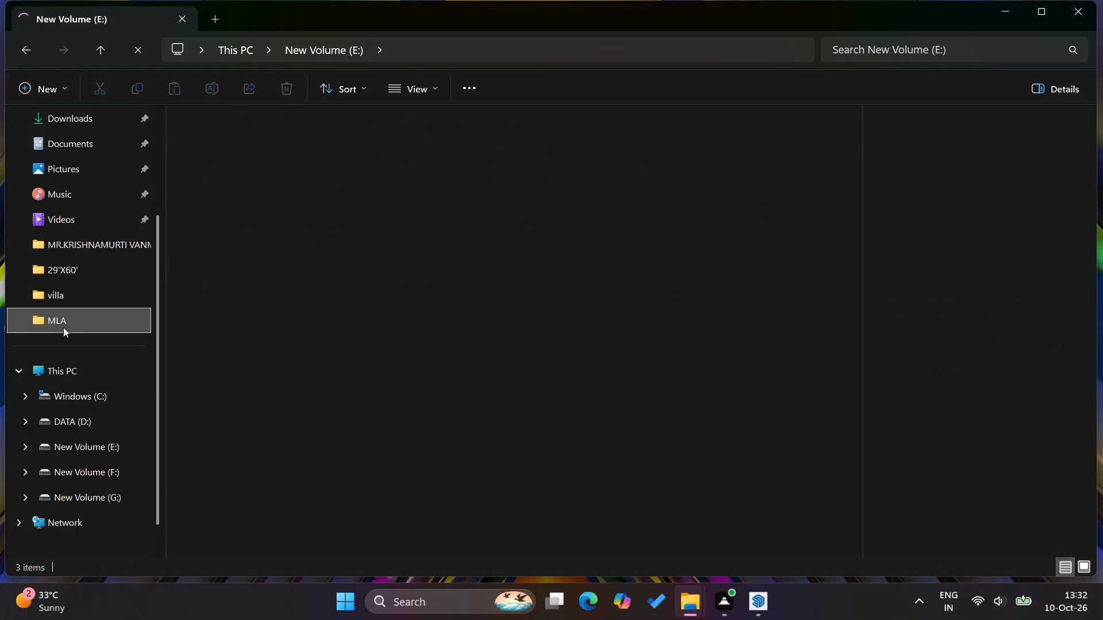
{"action": "left_click", "coordinate": [259, 209]}
{"action": "double_click", "coordinate": [259, 209]}
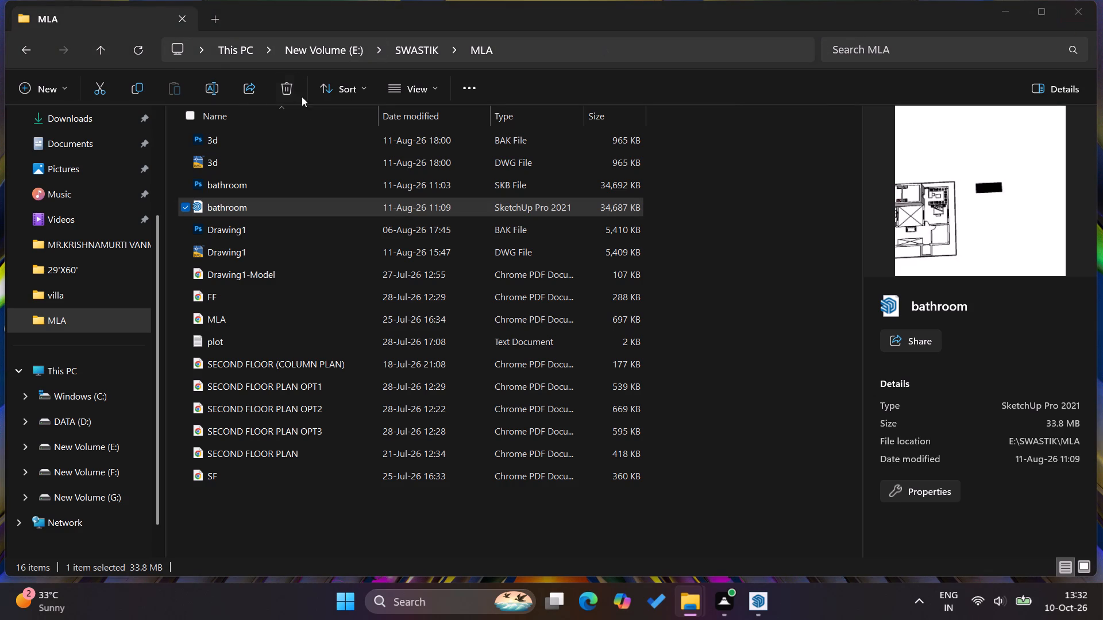
{"action": "double_click", "coordinate": [290, 206]}
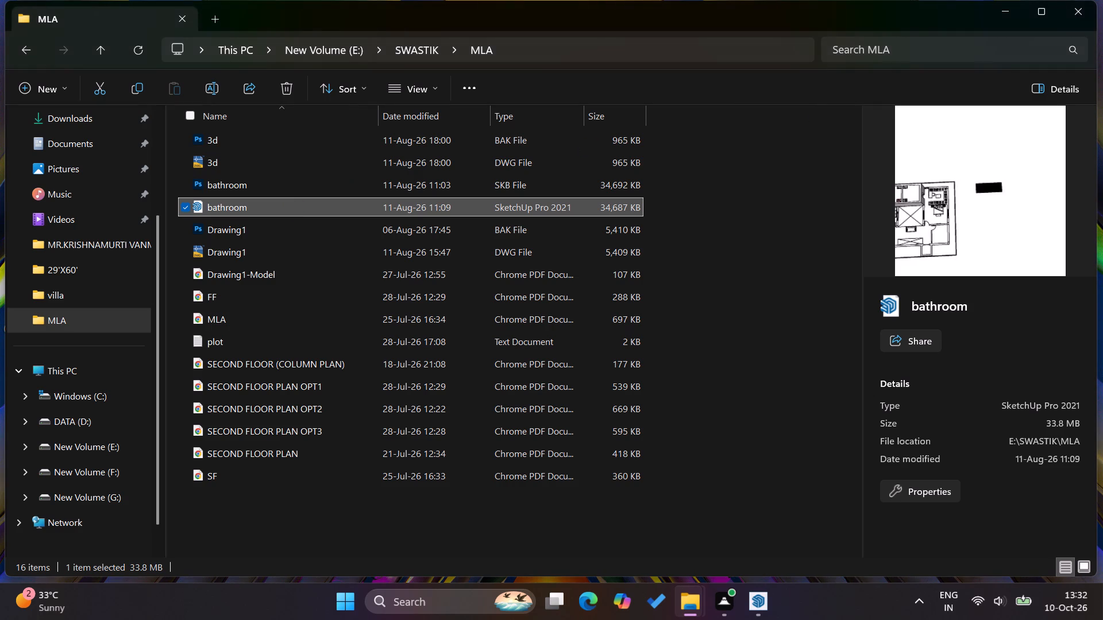
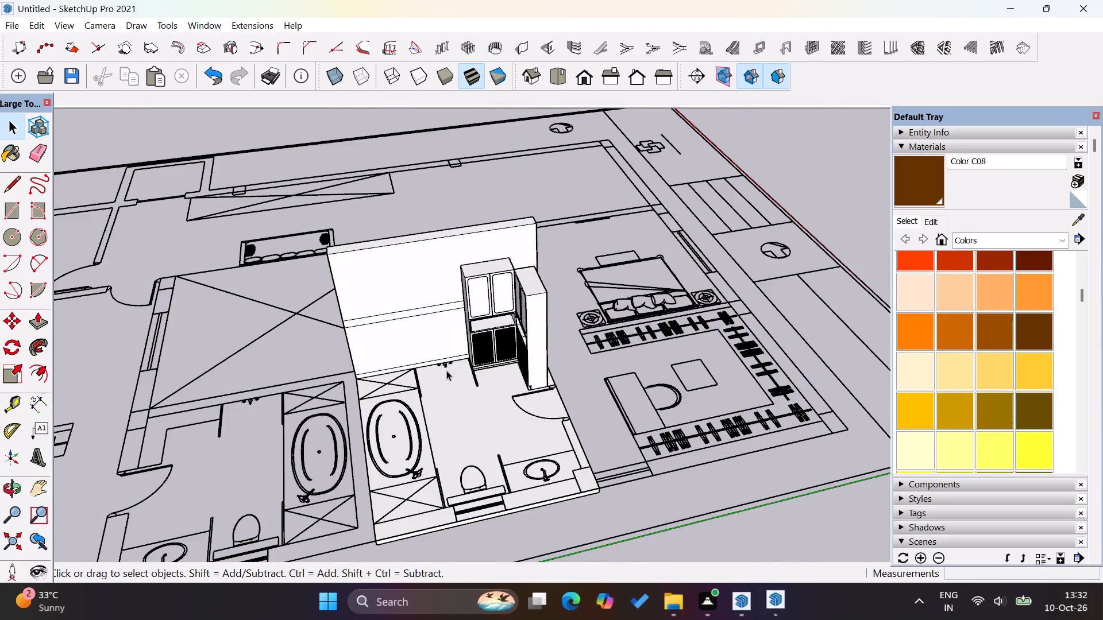
Close the surplus blank SketchUp windows, leaving the Untitled cabinet model and the loading bathroom model open.
{"action": "left_click", "coordinate": [779, 610]}
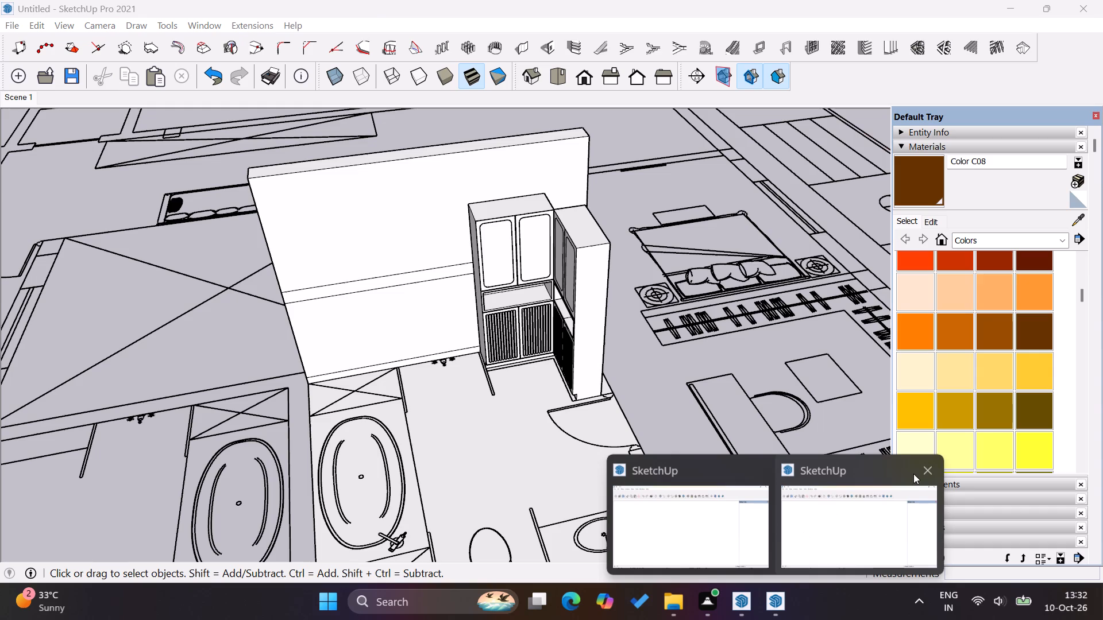
{"action": "left_click", "coordinate": [930, 468]}
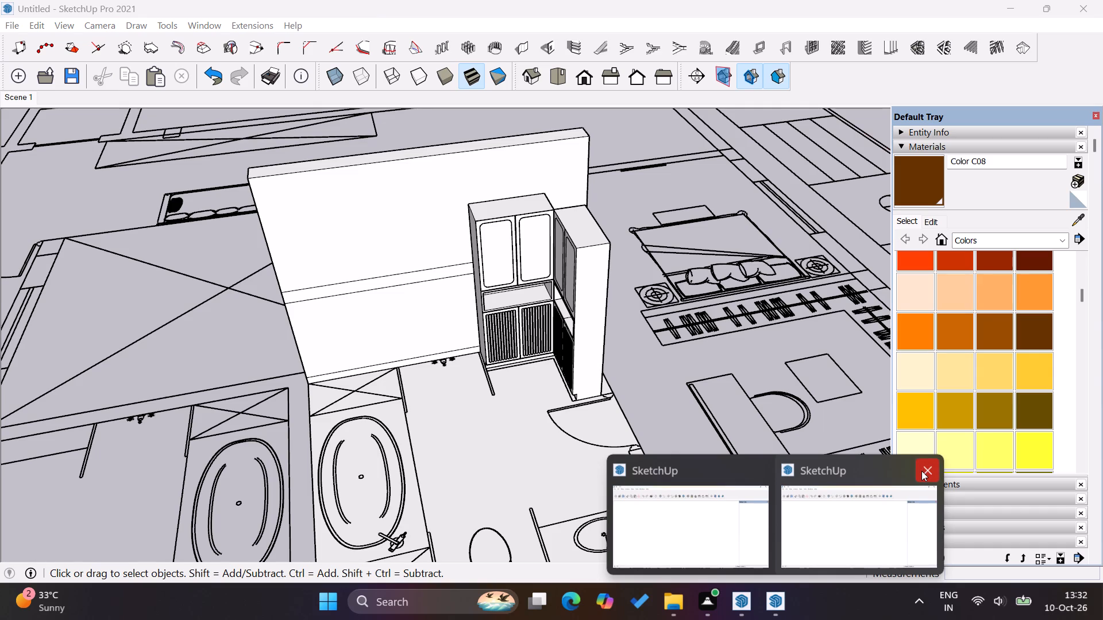
{"action": "left_click", "coordinate": [926, 475]}
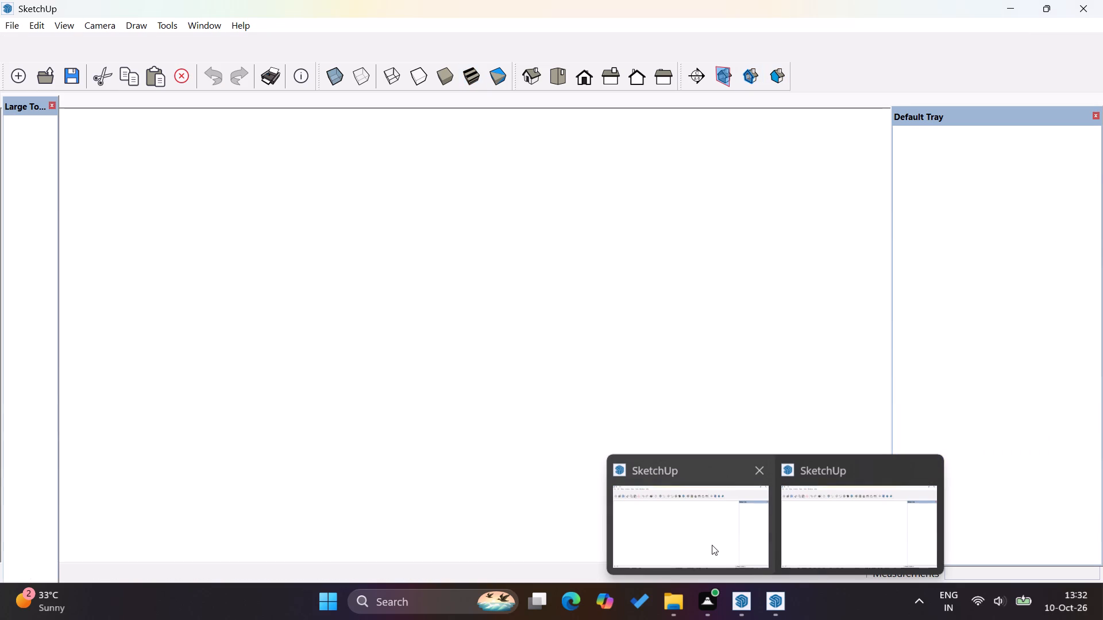
{"action": "left_click", "coordinate": [712, 545]}
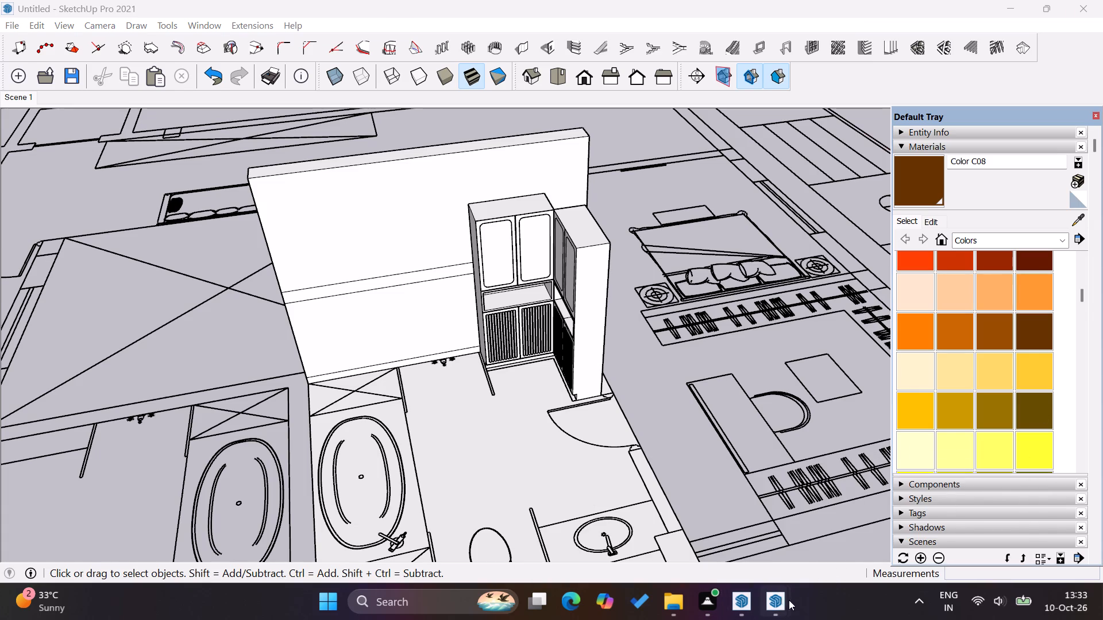
{"action": "left_click", "coordinate": [849, 471]}
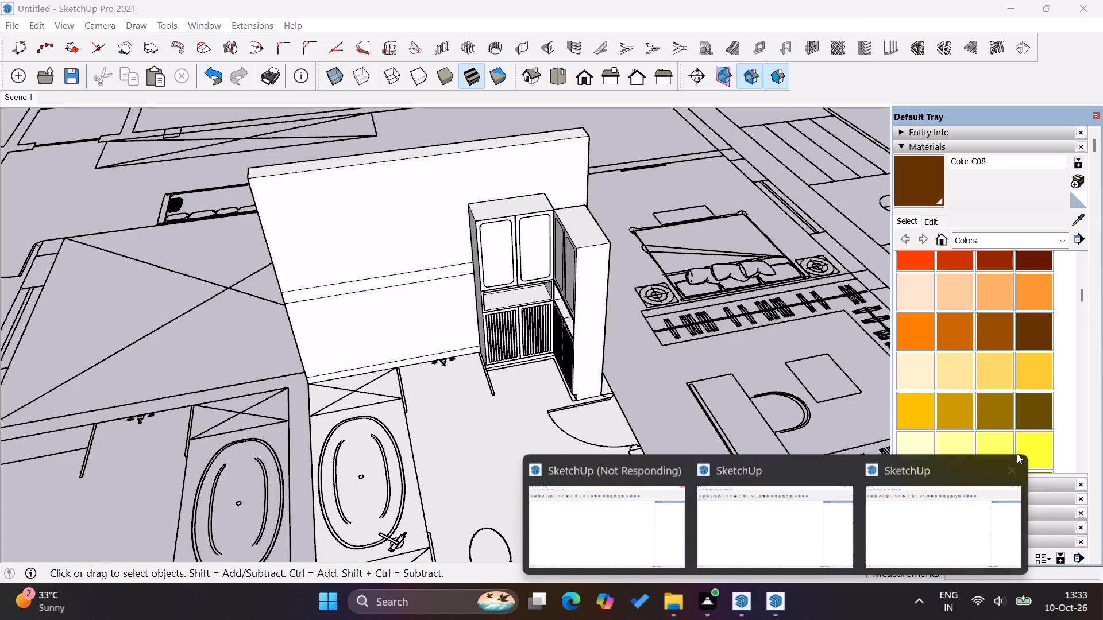
{"action": "left_click", "coordinate": [1003, 471]}
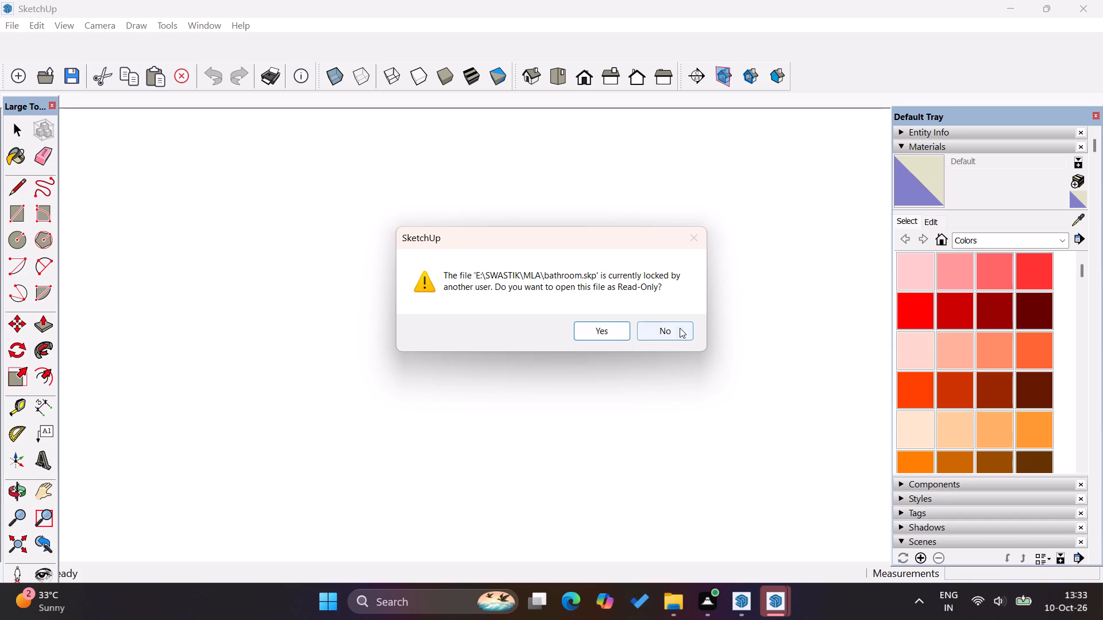
Accept opening the locked file bathroom.skp as read-only.
{"action": "left_click", "coordinate": [597, 329]}
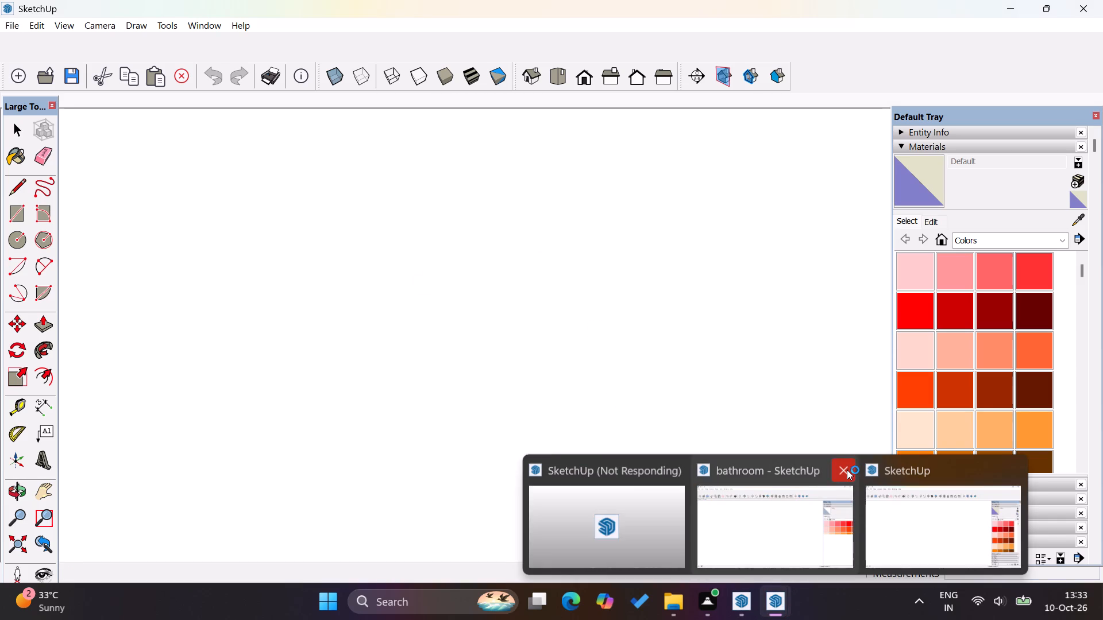
Close the remaining duplicate SketchUp windows while the bathroom model loads.
{"action": "left_click", "coordinate": [847, 470]}
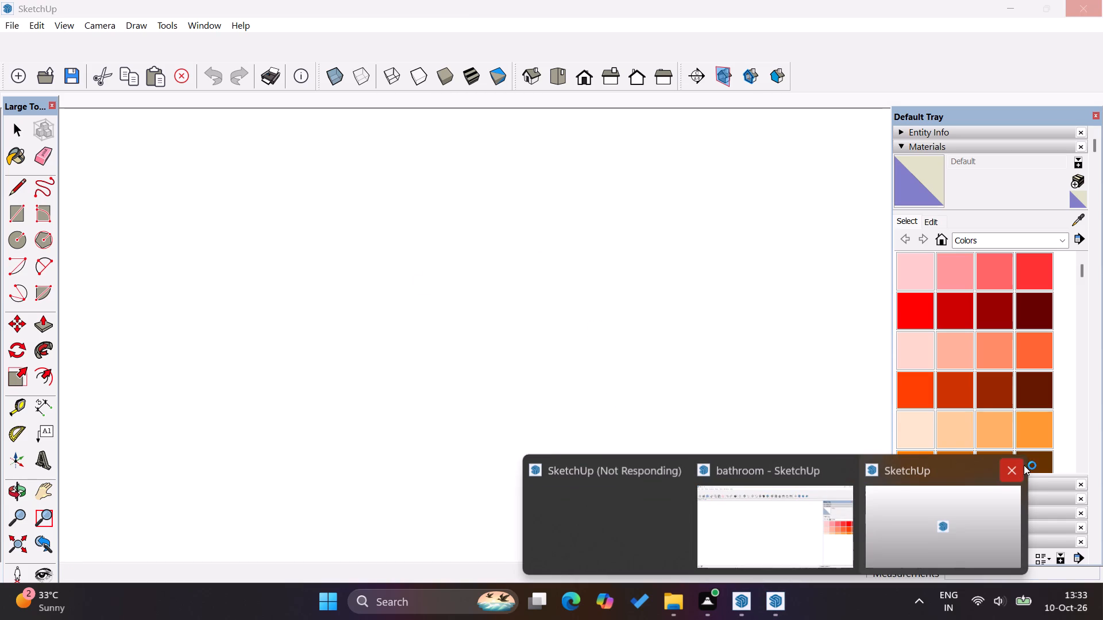
{"action": "left_click", "coordinate": [1015, 467]}
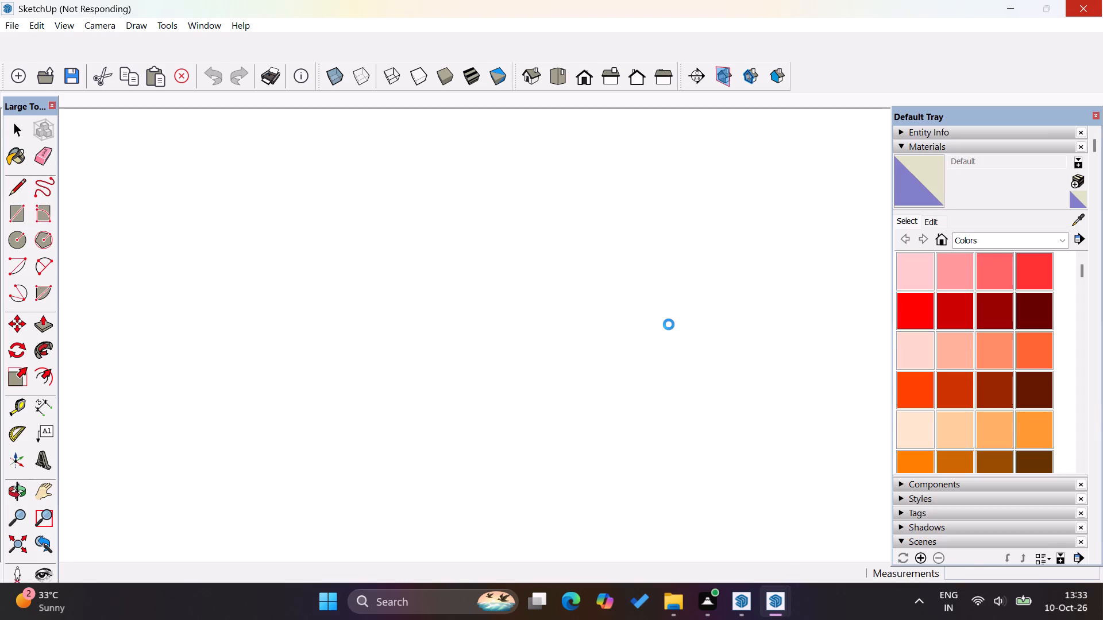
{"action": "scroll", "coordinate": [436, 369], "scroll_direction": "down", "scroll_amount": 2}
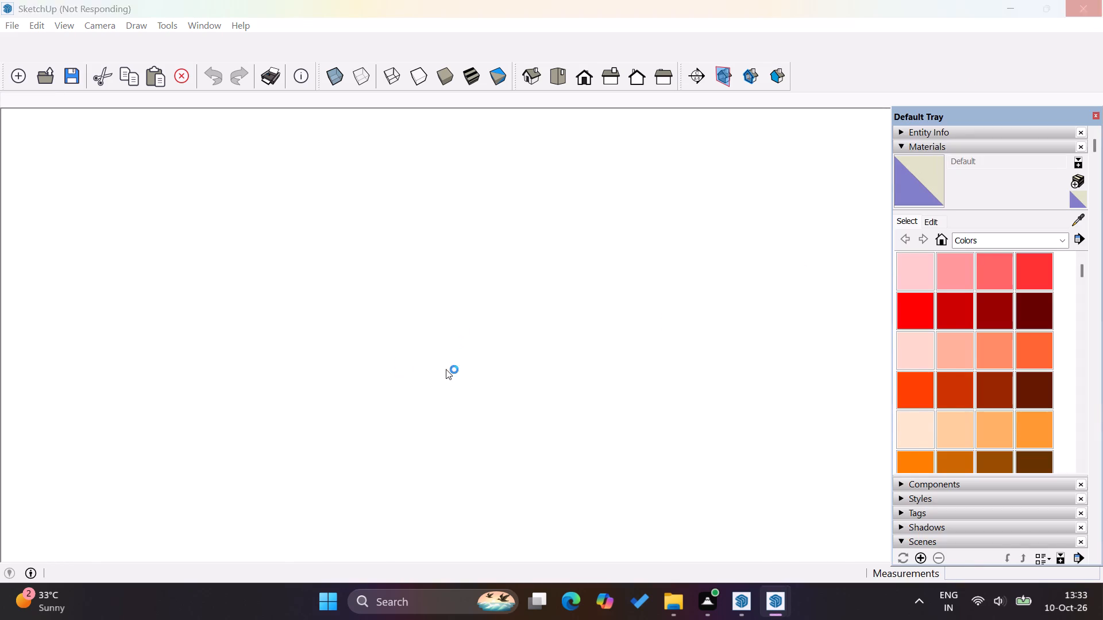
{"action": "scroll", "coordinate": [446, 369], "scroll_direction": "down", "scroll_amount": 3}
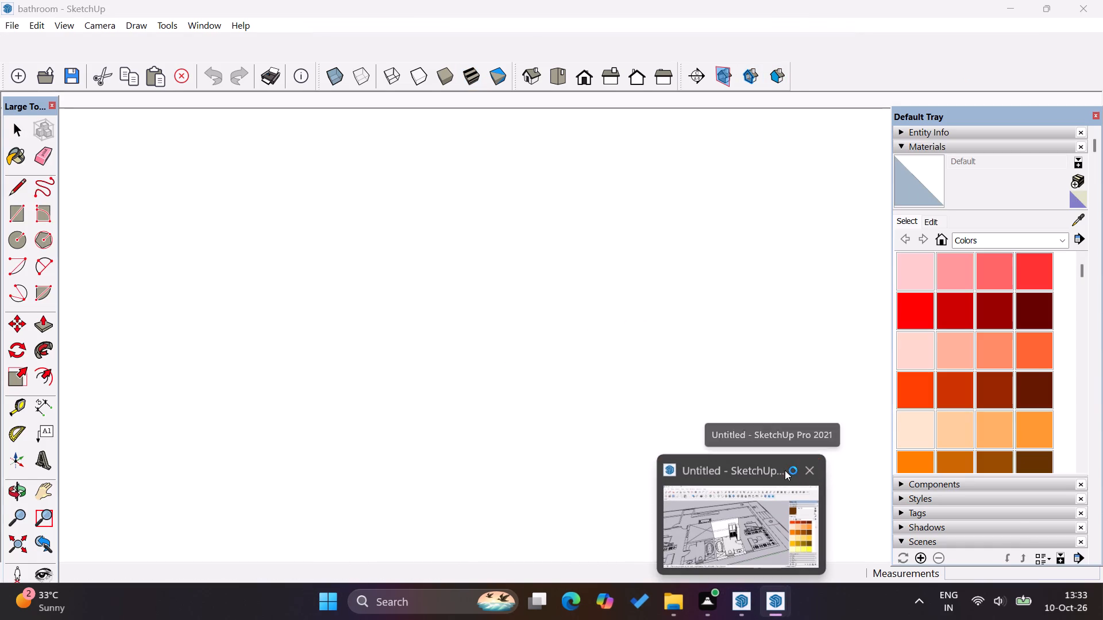
Bring up the Untitled cabinet model's window and minimise it.
{"action": "left_click", "coordinate": [754, 599]}
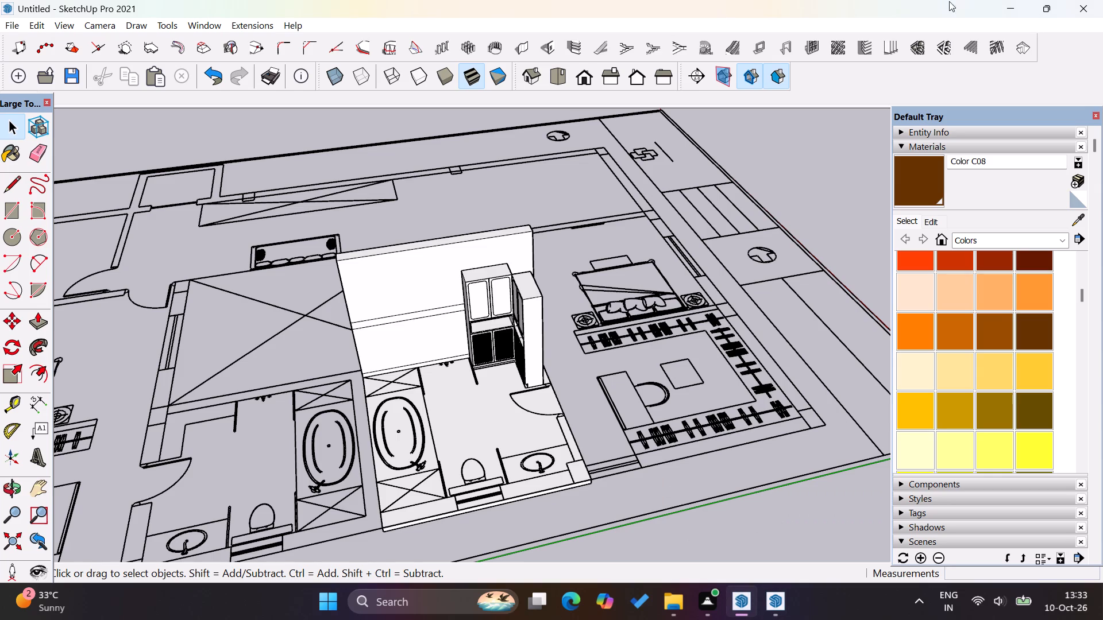
{"action": "left_click", "coordinate": [1009, 11]}
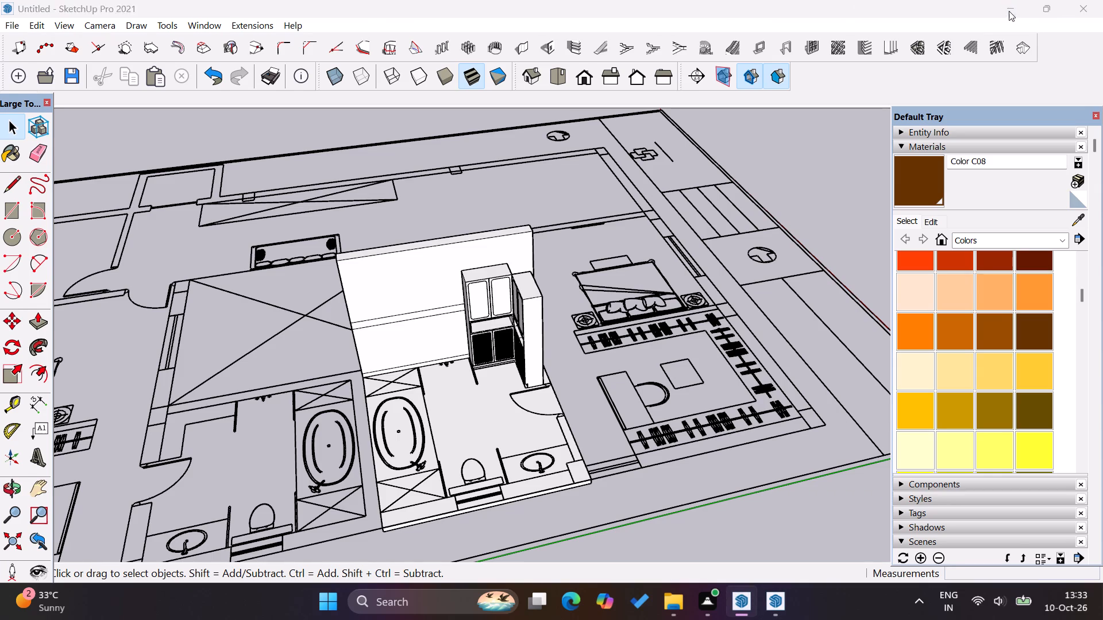
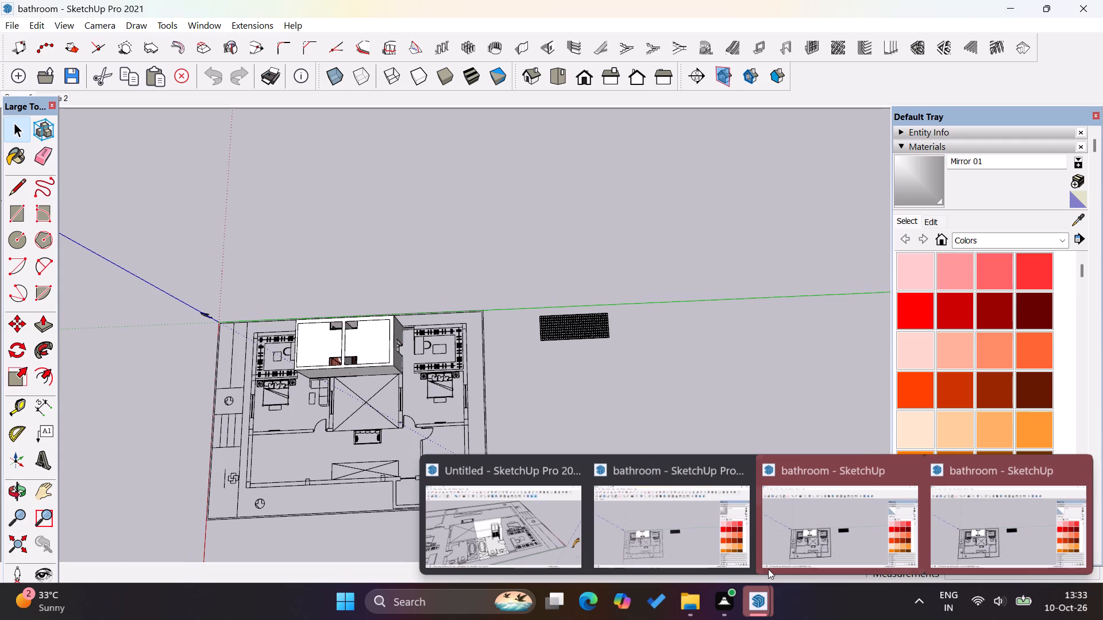
Dismiss the open window previews and minimise the bathroom model's window.
{"action": "left_click", "coordinate": [793, 382]}
{"action": "left_click", "coordinate": [663, 213]}
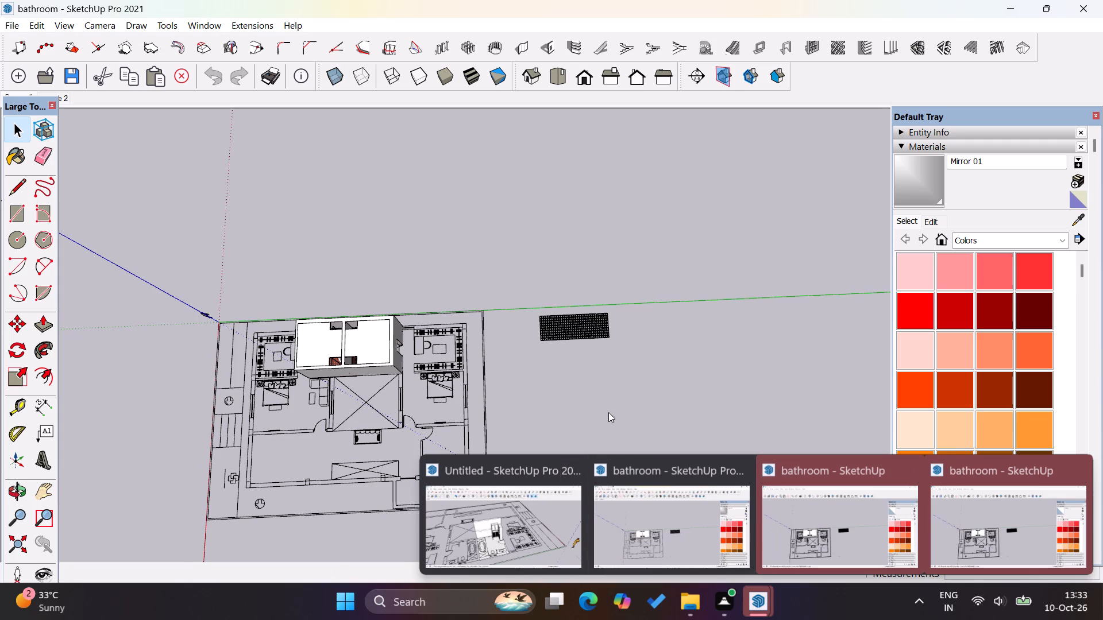
{"action": "left_click", "coordinate": [608, 412]}
{"action": "left_click", "coordinate": [1010, 3]}
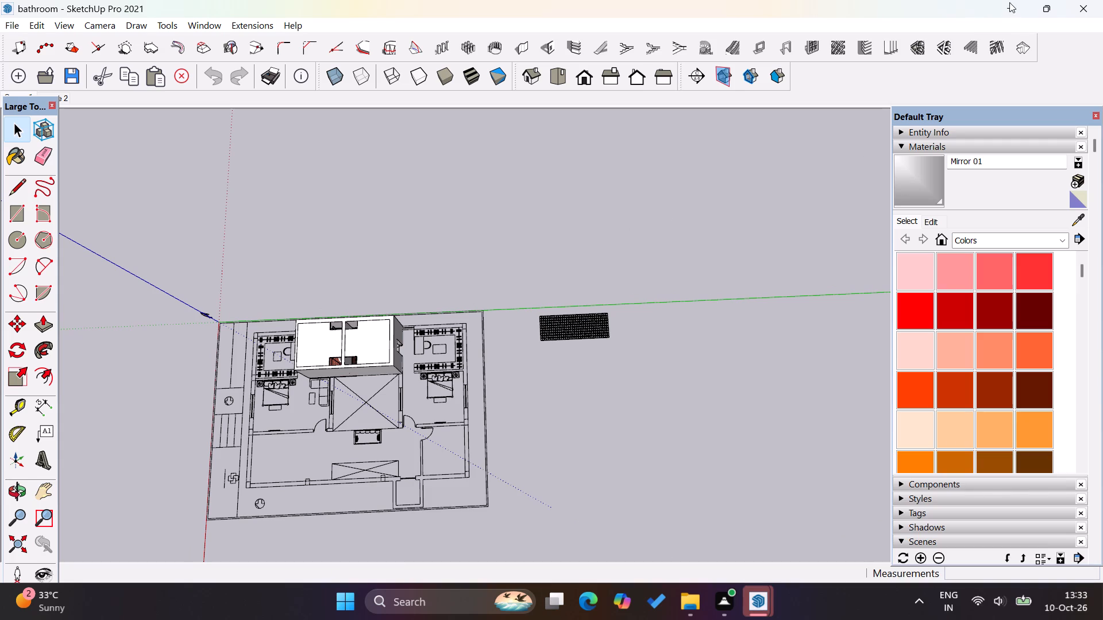
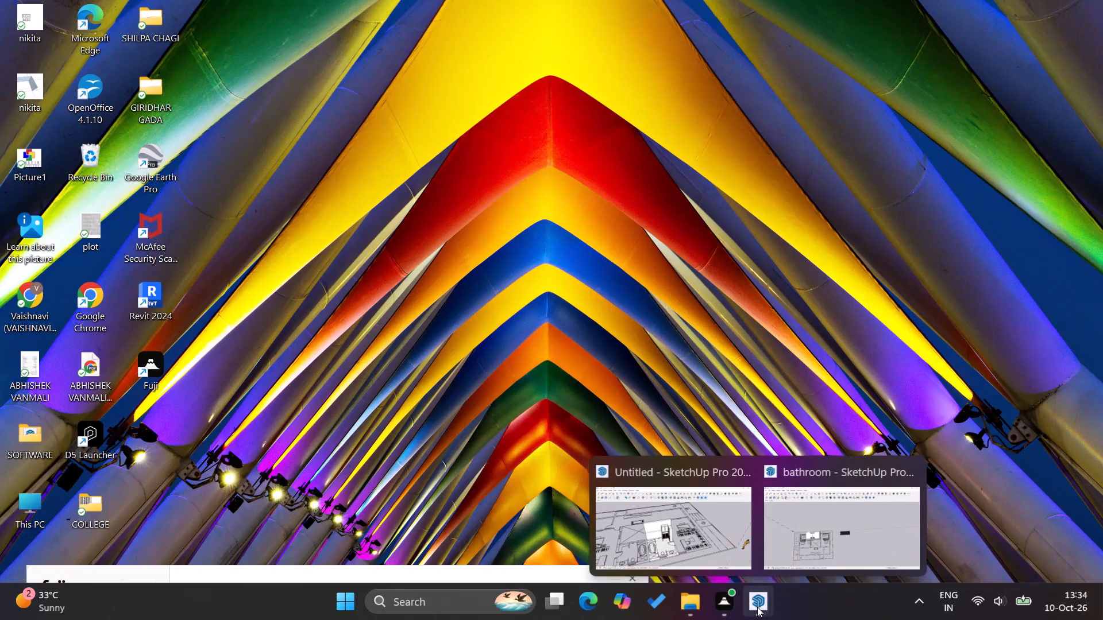
Switch to the bathroom model and hide the ceiling component over the bathroom with the red floor.
{"action": "left_click", "coordinate": [834, 522]}
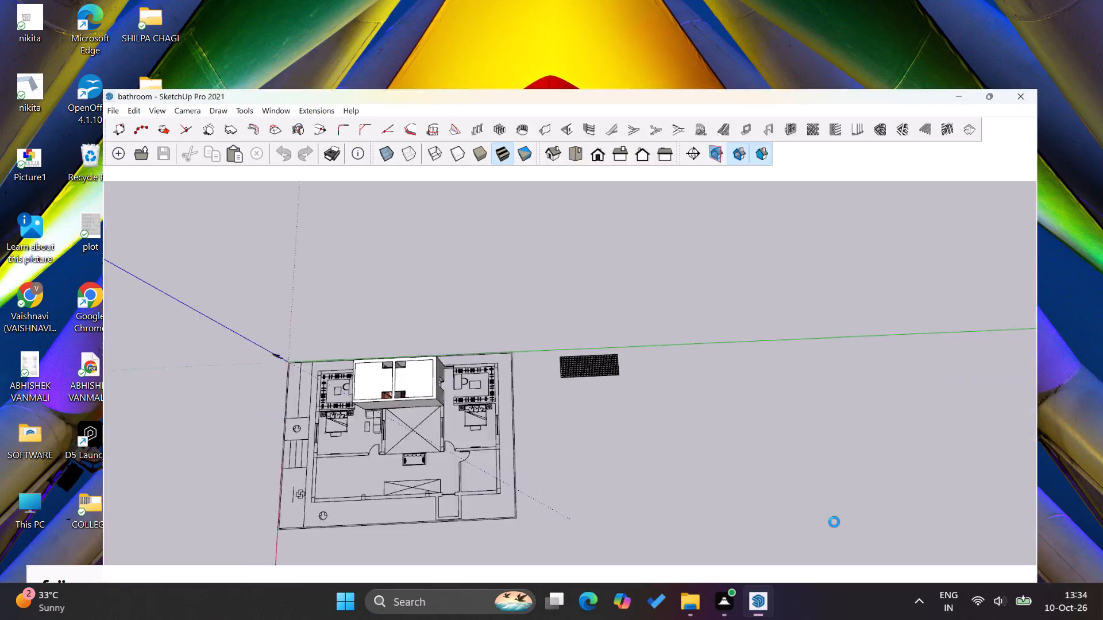
{"action": "scroll", "coordinate": [707, 270], "scroll_direction": "down", "scroll_amount": 11}
{"action": "scroll", "coordinate": [429, 315], "scroll_direction": "up", "scroll_amount": 7}
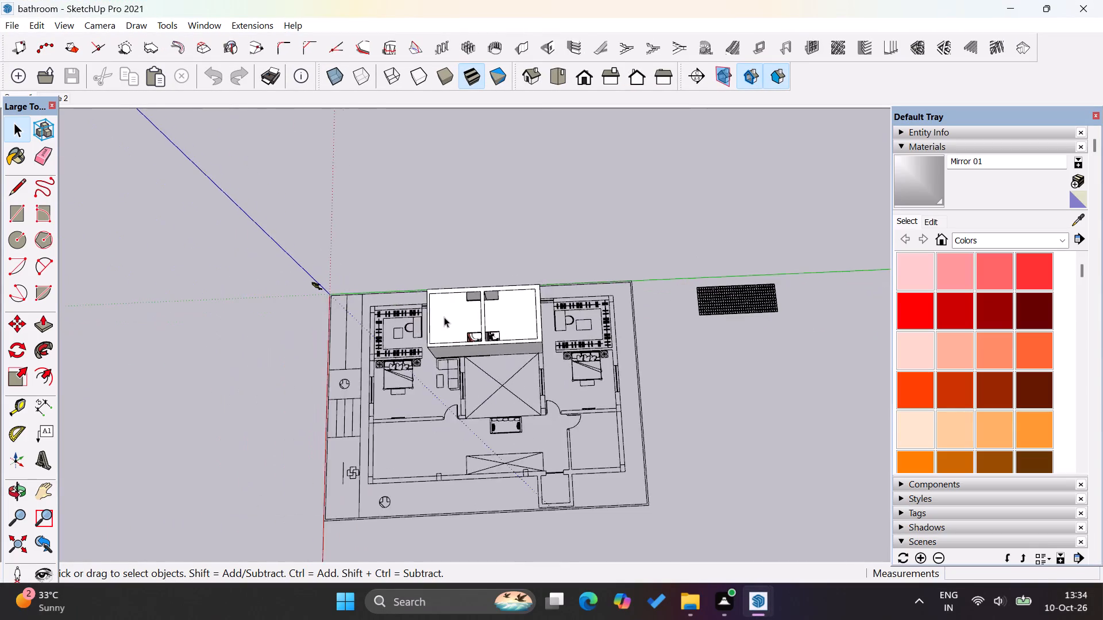
{"action": "scroll", "coordinate": [444, 317], "scroll_direction": "up", "scroll_amount": 19}
{"action": "left_click", "coordinate": [462, 315]}
{"action": "right_click", "coordinate": [462, 315]}
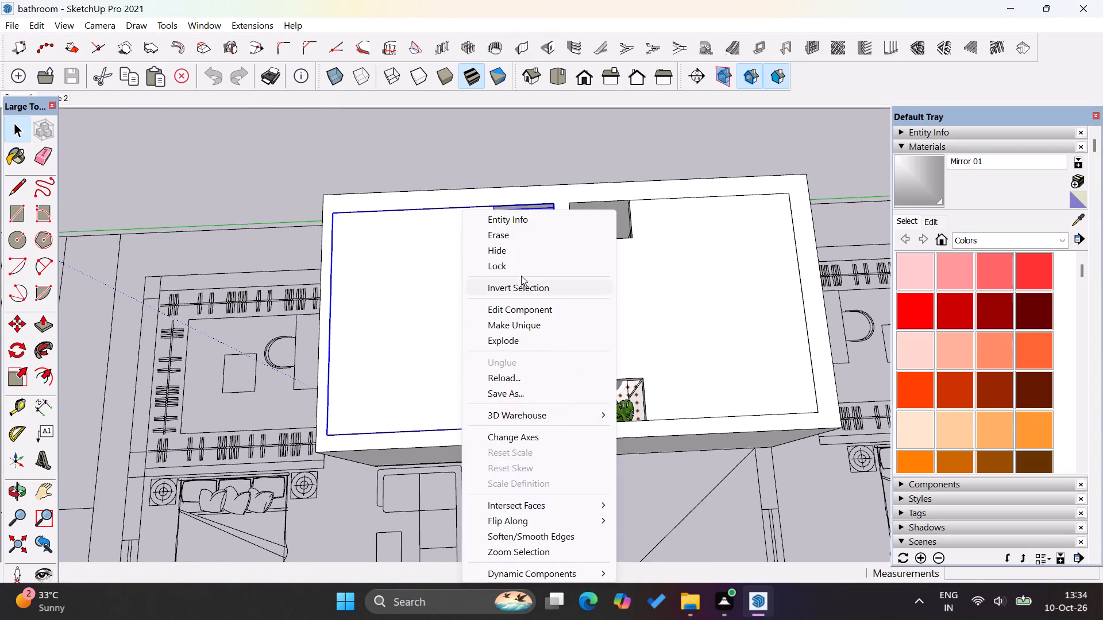
{"action": "left_click", "coordinate": [525, 254]}
Hide the ceiling component over the adjoining second bathroom.
{"action": "scroll", "coordinate": [408, 338], "scroll_direction": "up", "scroll_amount": 4}
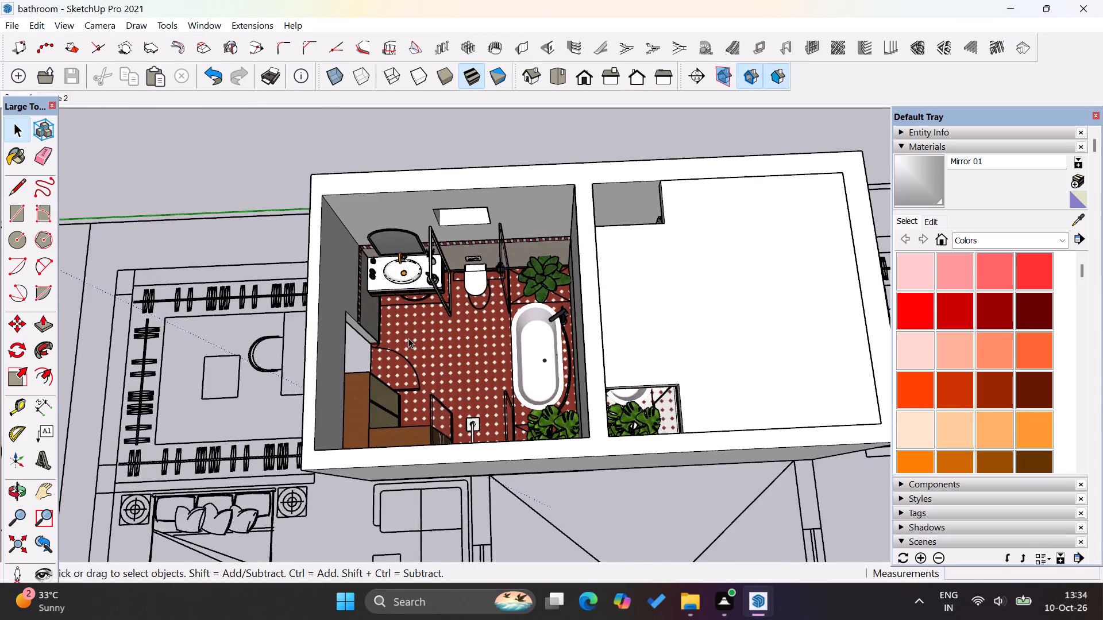
{"action": "scroll", "coordinate": [408, 338], "scroll_direction": "up", "scroll_amount": 11}
{"action": "middle_click_drag", "start_coordinate": [486, 314], "coordinate": [519, 164]}
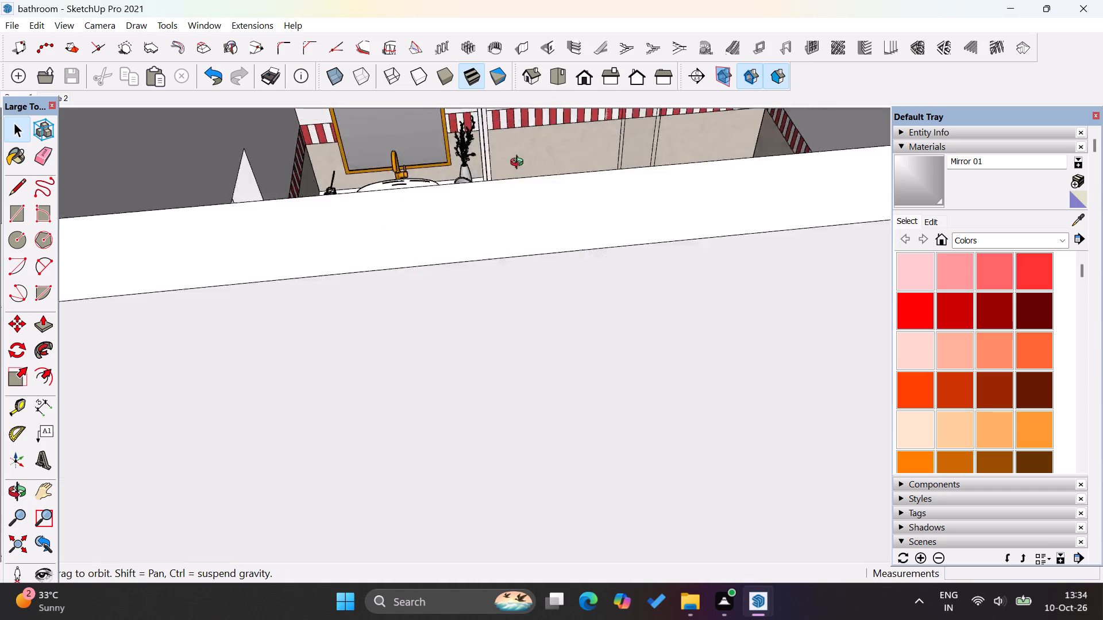
{"action": "middle_click_drag", "start_coordinate": [519, 164], "coordinate": [466, 262]}
{"action": "middle_click_drag", "start_coordinate": [466, 264], "coordinate": [466, 271]}
{"action": "scroll", "coordinate": [466, 285], "scroll_direction": "down", "scroll_amount": 9}
{"action": "scroll", "coordinate": [368, 282], "scroll_direction": "down", "scroll_amount": 5}
{"action": "left_click", "coordinate": [733, 269]}
{"action": "right_click", "coordinate": [733, 268]}
{"action": "left_click", "coordinate": [792, 251]}
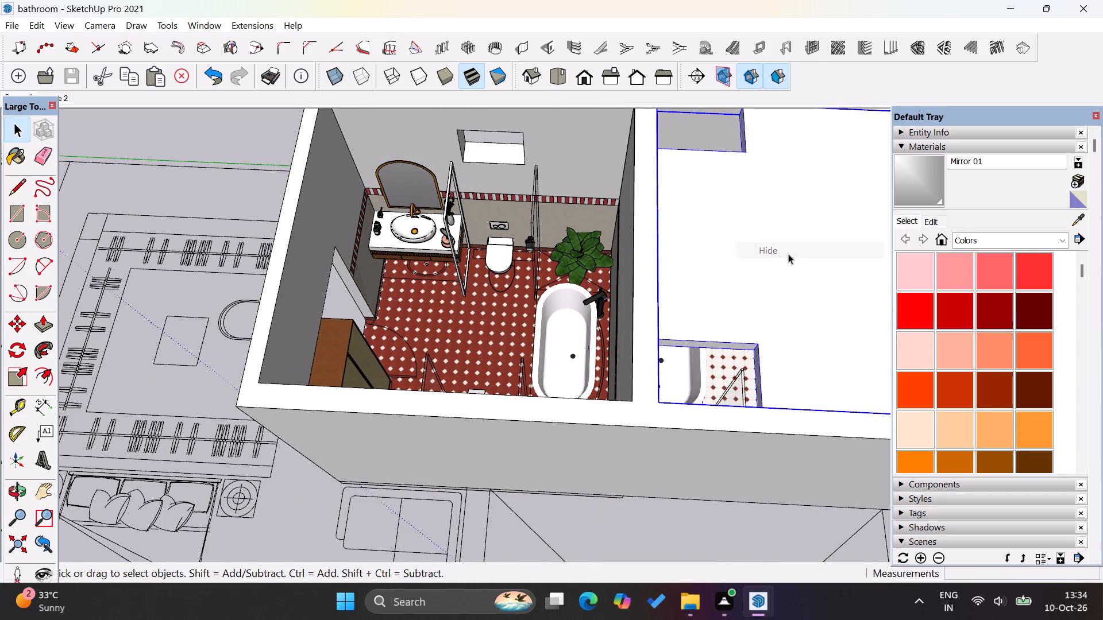
Examine the interiors of both bathrooms, checking the wall tiling, striped border, floor pattern and fixture layout.
{"action": "scroll", "coordinate": [472, 285], "scroll_direction": "down", "scroll_amount": 4}
{"action": "scroll", "coordinate": [756, 286], "scroll_direction": "up", "scroll_amount": 8}
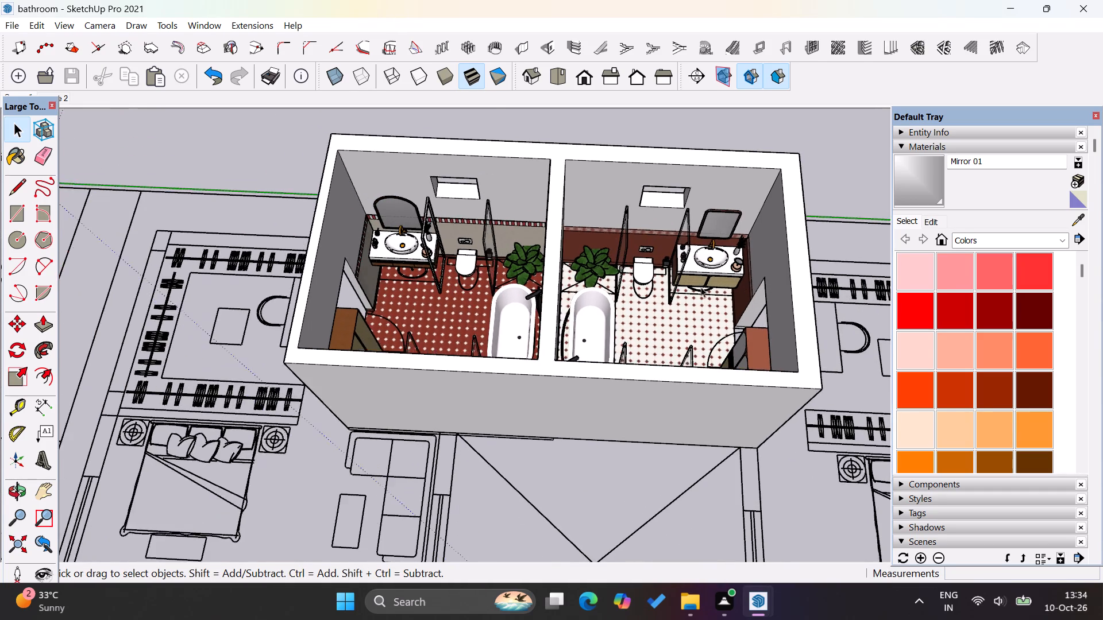
{"action": "scroll", "coordinate": [653, 297], "scroll_direction": "up", "scroll_amount": 9}
{"action": "middle_click_drag", "start_coordinate": [591, 338], "coordinate": [427, 230]}
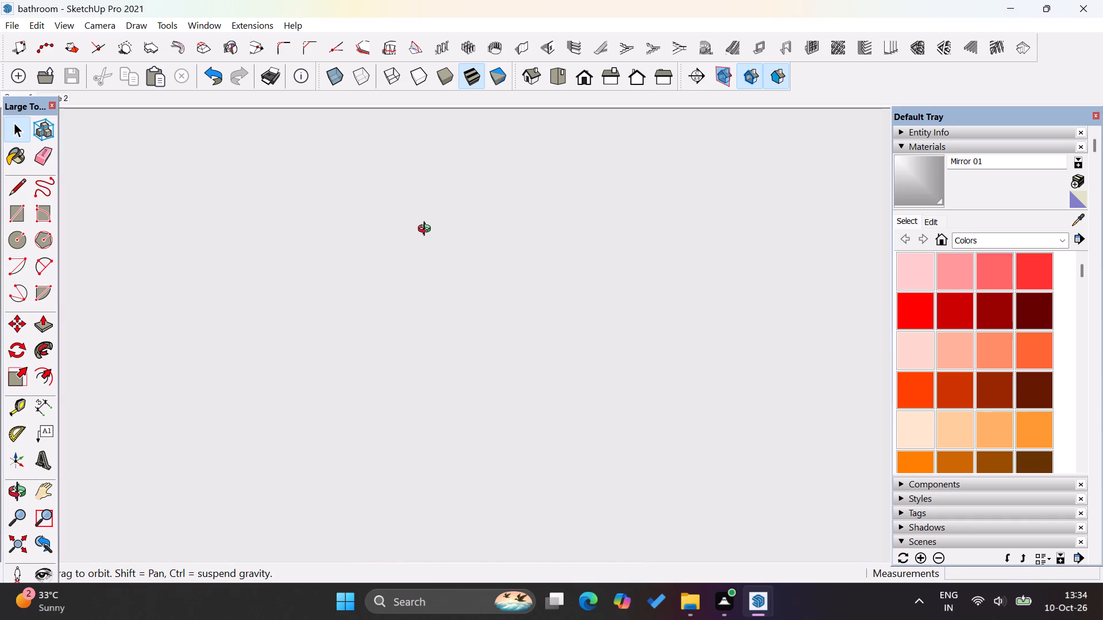
{"action": "middle_click_drag", "start_coordinate": [427, 230], "coordinate": [194, 83]}
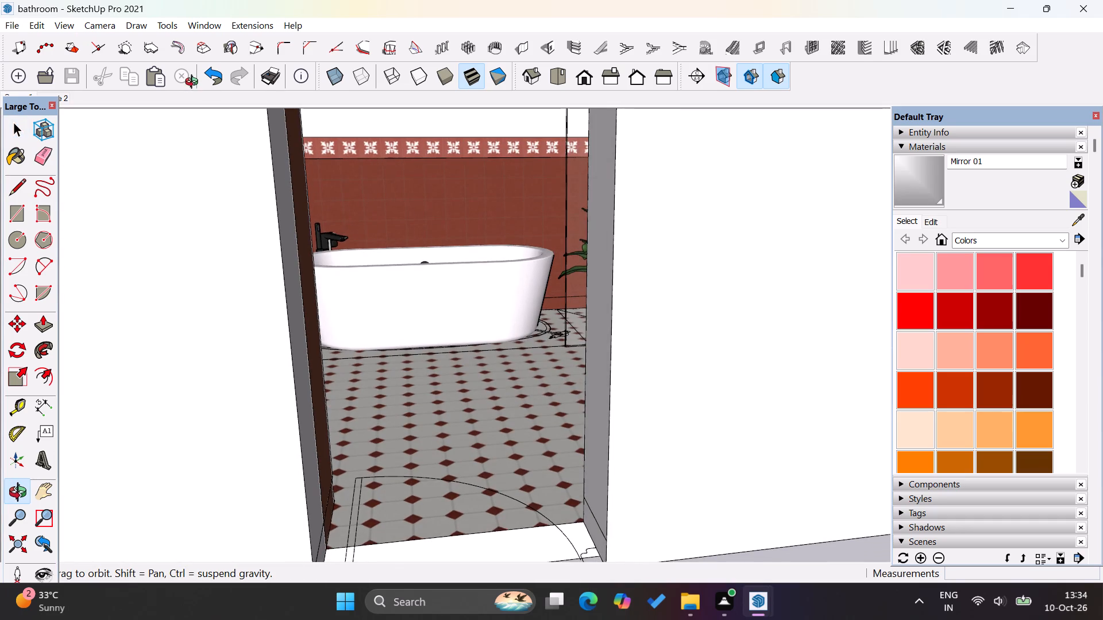
{"action": "middle_click_drag", "start_coordinate": [194, 83], "coordinate": [206, 91]}
{"action": "scroll", "coordinate": [439, 164], "scroll_direction": "up", "scroll_amount": 4}
{"action": "scroll", "coordinate": [444, 181], "scroll_direction": "down", "scroll_amount": 4}
{"action": "scroll", "coordinate": [414, 257], "scroll_direction": "down", "scroll_amount": 4}
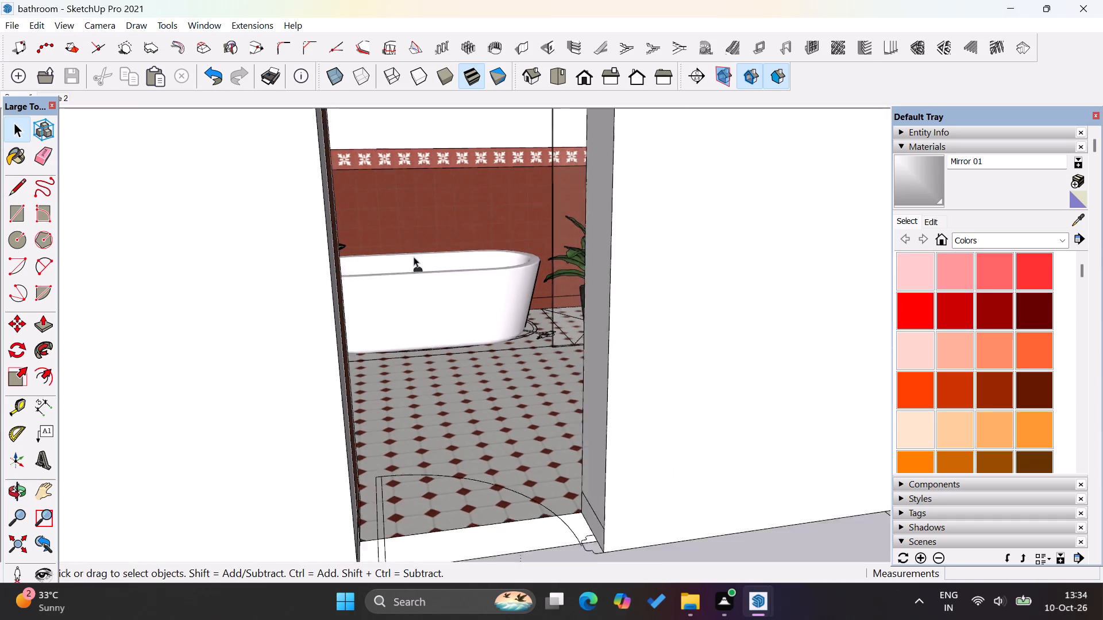
{"action": "scroll", "coordinate": [414, 257], "scroll_direction": "down", "scroll_amount": 12}
{"action": "middle_click_drag", "start_coordinate": [279, 250], "coordinate": [877, 284]}
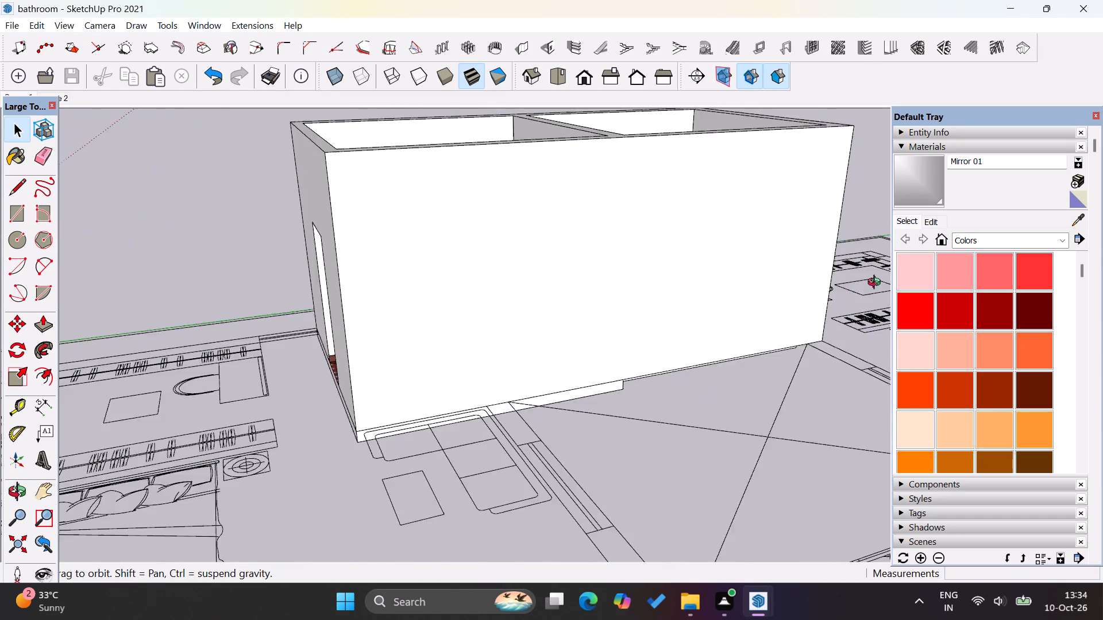
{"action": "middle_click_drag", "start_coordinate": [877, 284], "coordinate": [924, 278]}
{"action": "scroll", "coordinate": [483, 265], "scroll_direction": "up", "scroll_amount": 17}
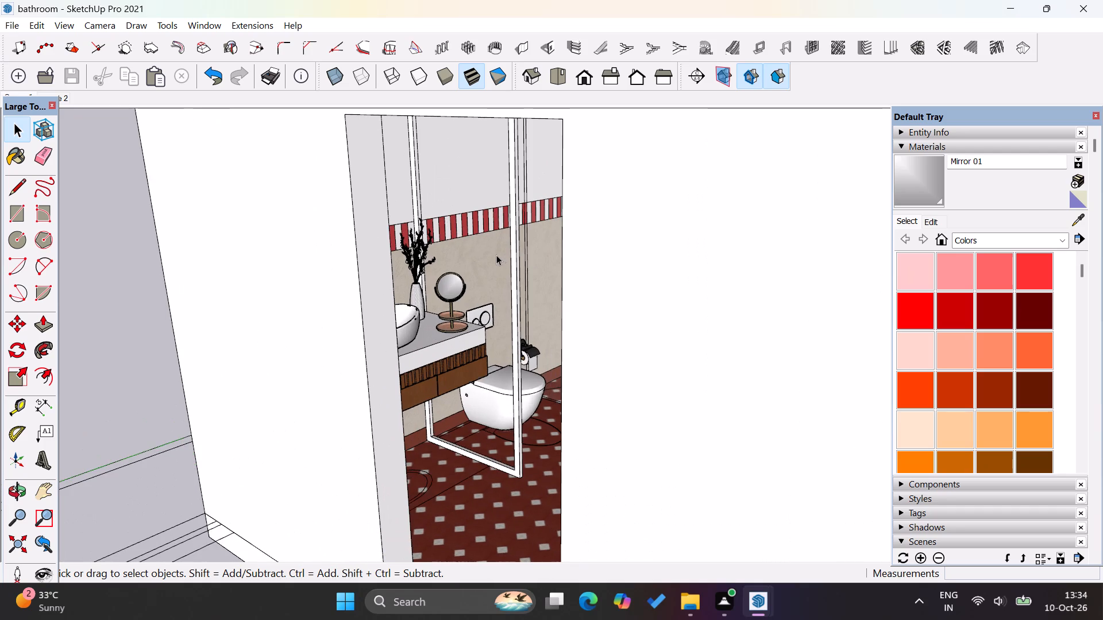
{"action": "middle_click_drag", "start_coordinate": [569, 228], "coordinate": [496, 414]}
{"action": "scroll", "coordinate": [488, 409], "scroll_direction": "down", "scroll_amount": 4}
{"action": "scroll", "coordinate": [327, 340], "scroll_direction": "down", "scroll_amount": 11}
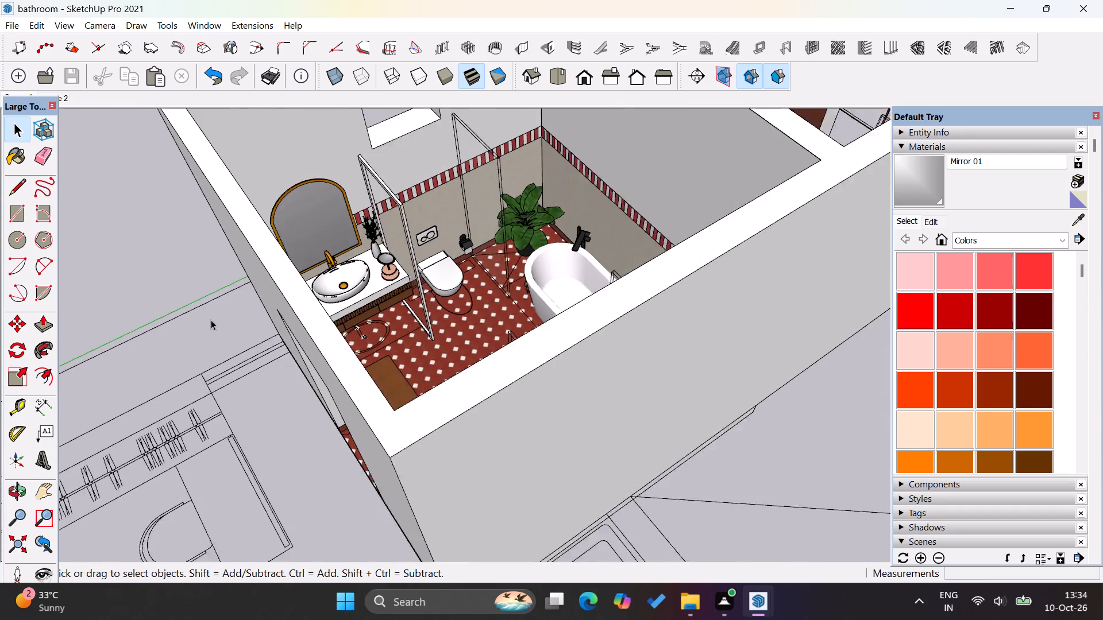
{"action": "scroll", "coordinate": [414, 299], "scroll_direction": "up", "scroll_amount": 8}
{"action": "scroll", "coordinate": [533, 471], "scroll_direction": "down", "scroll_amount": 4}
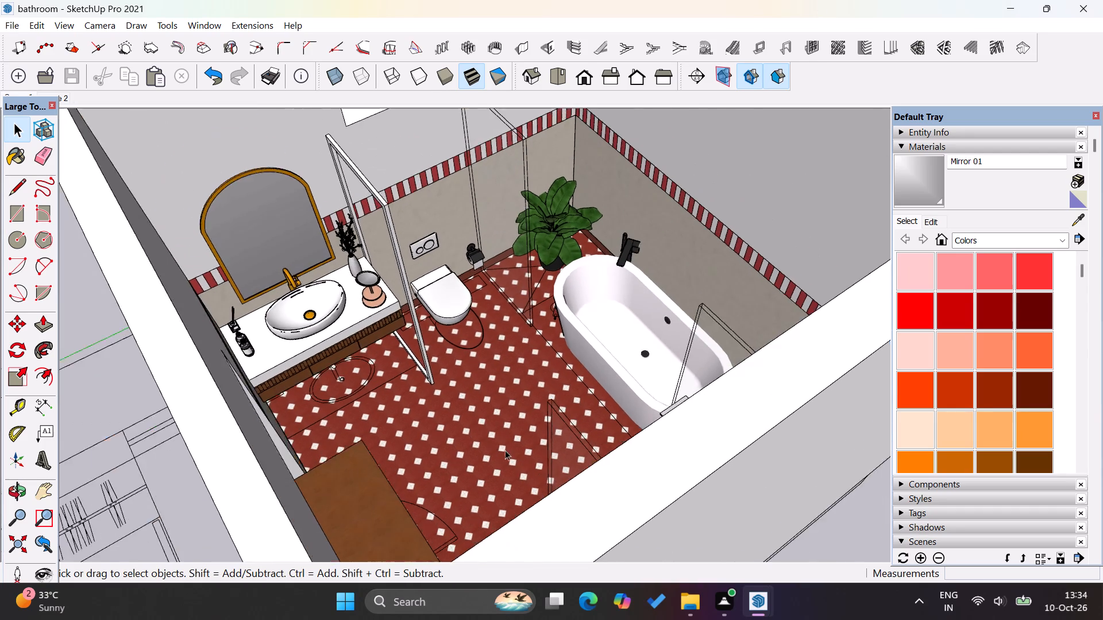
{"action": "scroll", "coordinate": [485, 452], "scroll_direction": "down", "scroll_amount": 4}
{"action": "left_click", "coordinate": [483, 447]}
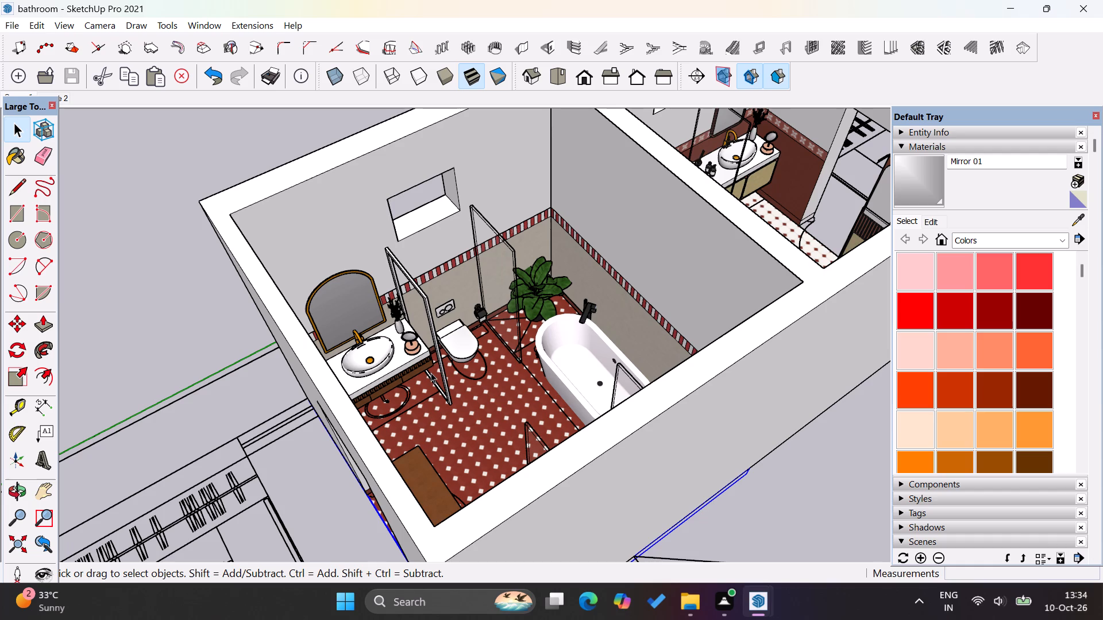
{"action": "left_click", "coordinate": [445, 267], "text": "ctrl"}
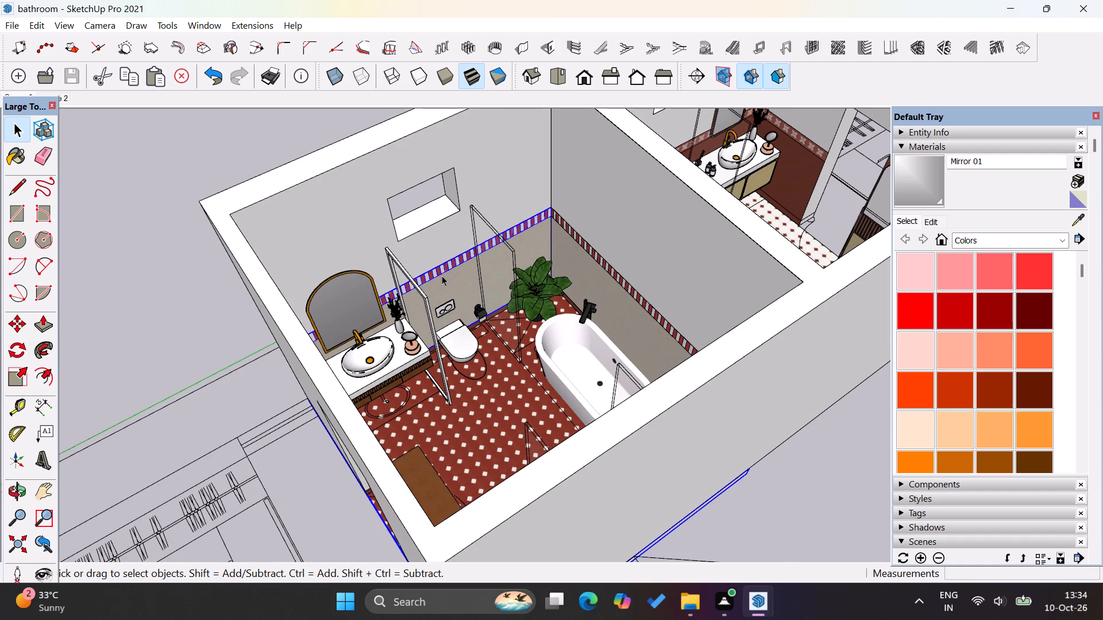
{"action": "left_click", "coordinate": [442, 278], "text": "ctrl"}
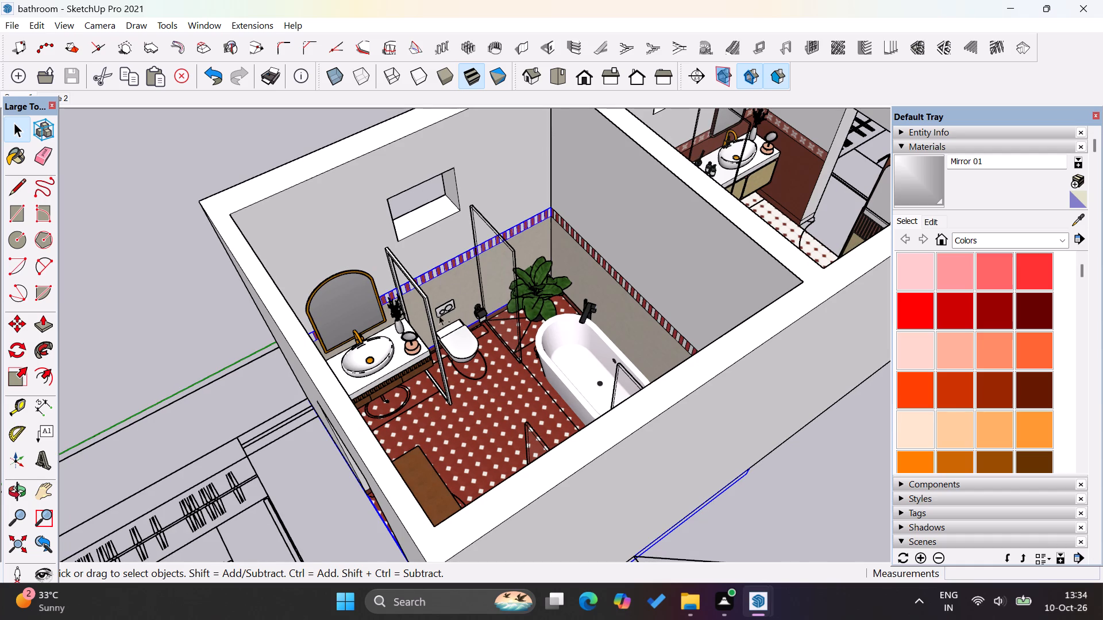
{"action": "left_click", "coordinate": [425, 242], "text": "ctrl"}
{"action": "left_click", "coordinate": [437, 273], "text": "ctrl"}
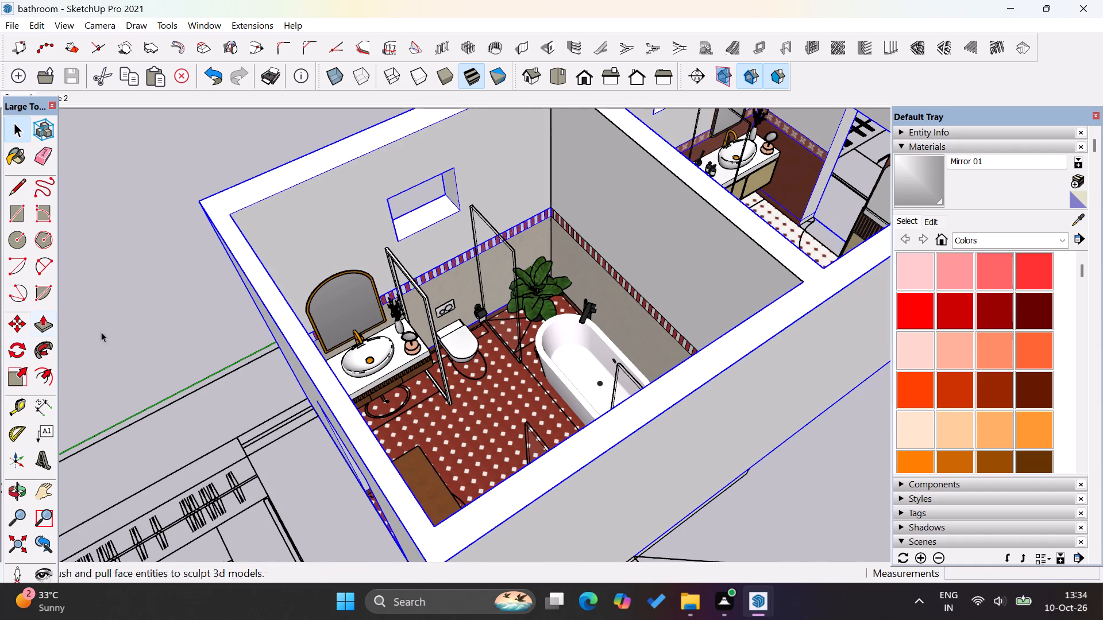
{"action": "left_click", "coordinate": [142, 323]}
Group the striped border, the beige wall tile face behind the toilet and the red patterned floor of the first bathroom.
{"action": "left_click", "coordinate": [454, 259]}
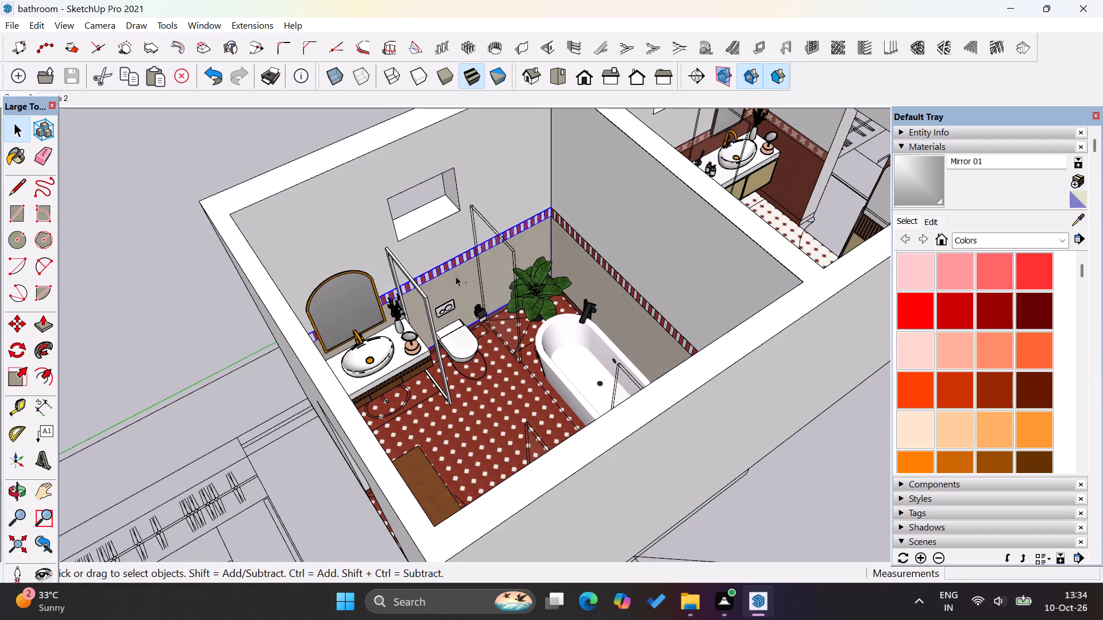
{"action": "left_click", "coordinate": [460, 282], "text": "ctrl"}
{"action": "left_click", "coordinate": [492, 413], "text": "ctrl"}
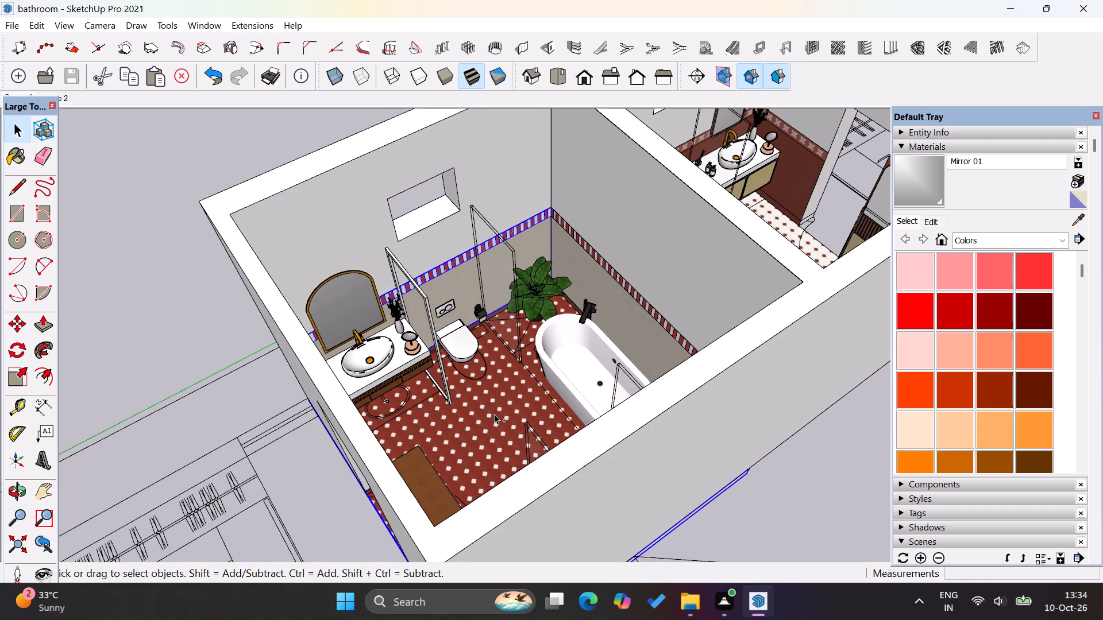
{"action": "right_click", "coordinate": [494, 414], "text": "ctrl"}
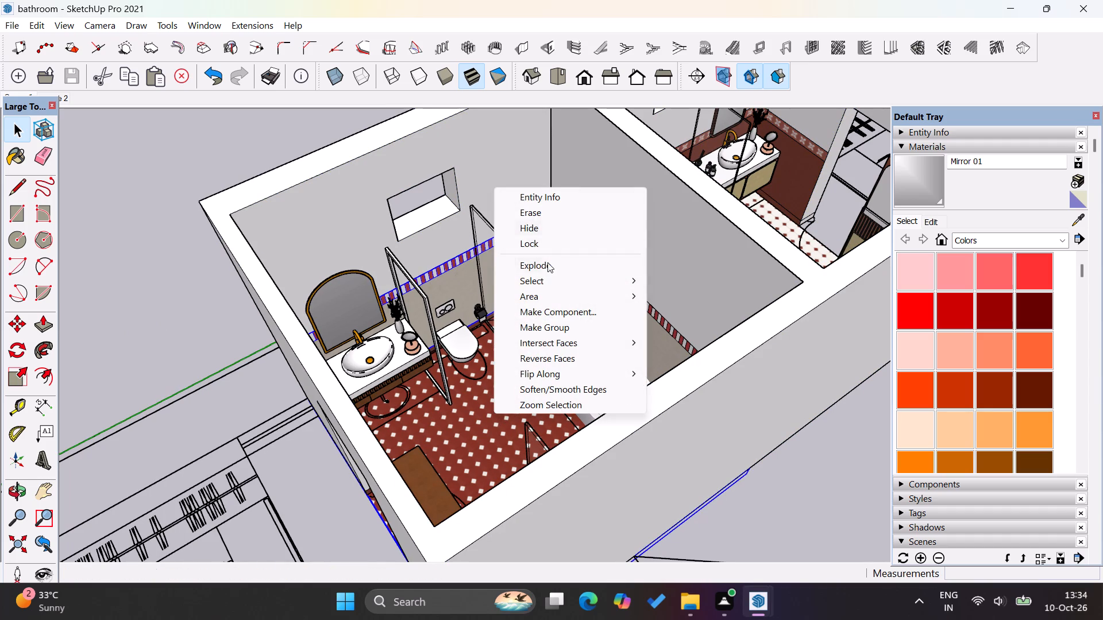
{"action": "left_click", "coordinate": [570, 332], "text": "ctrl"}
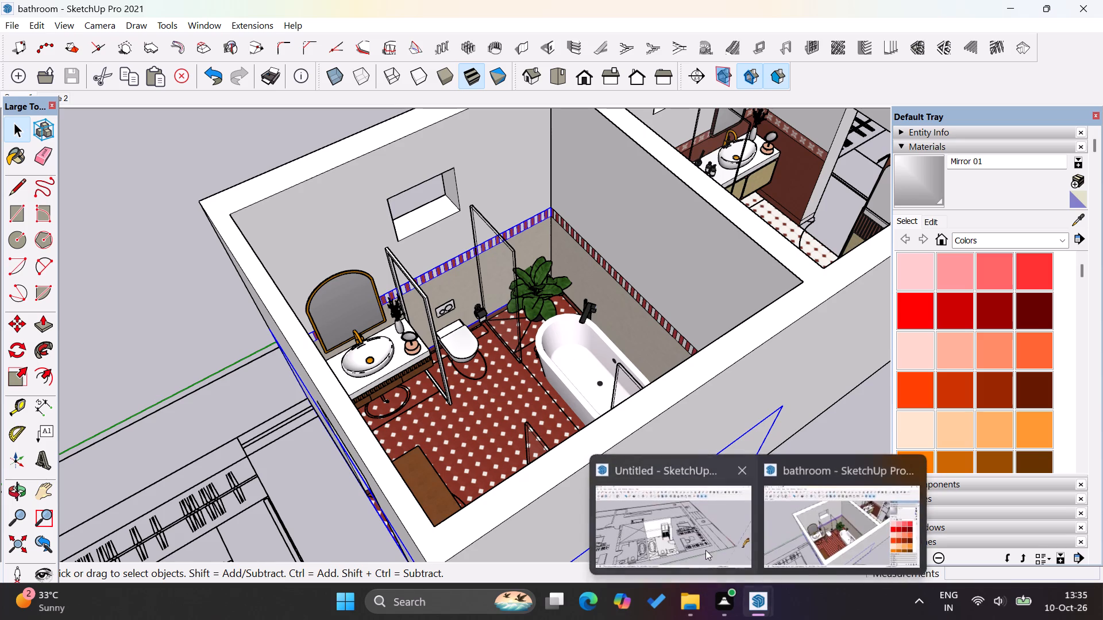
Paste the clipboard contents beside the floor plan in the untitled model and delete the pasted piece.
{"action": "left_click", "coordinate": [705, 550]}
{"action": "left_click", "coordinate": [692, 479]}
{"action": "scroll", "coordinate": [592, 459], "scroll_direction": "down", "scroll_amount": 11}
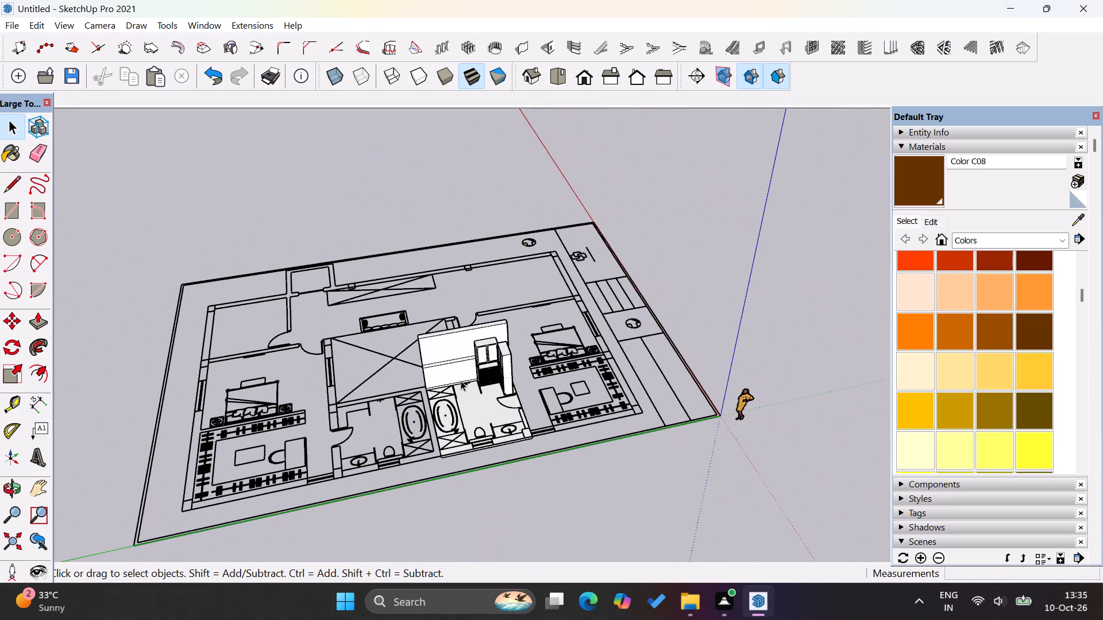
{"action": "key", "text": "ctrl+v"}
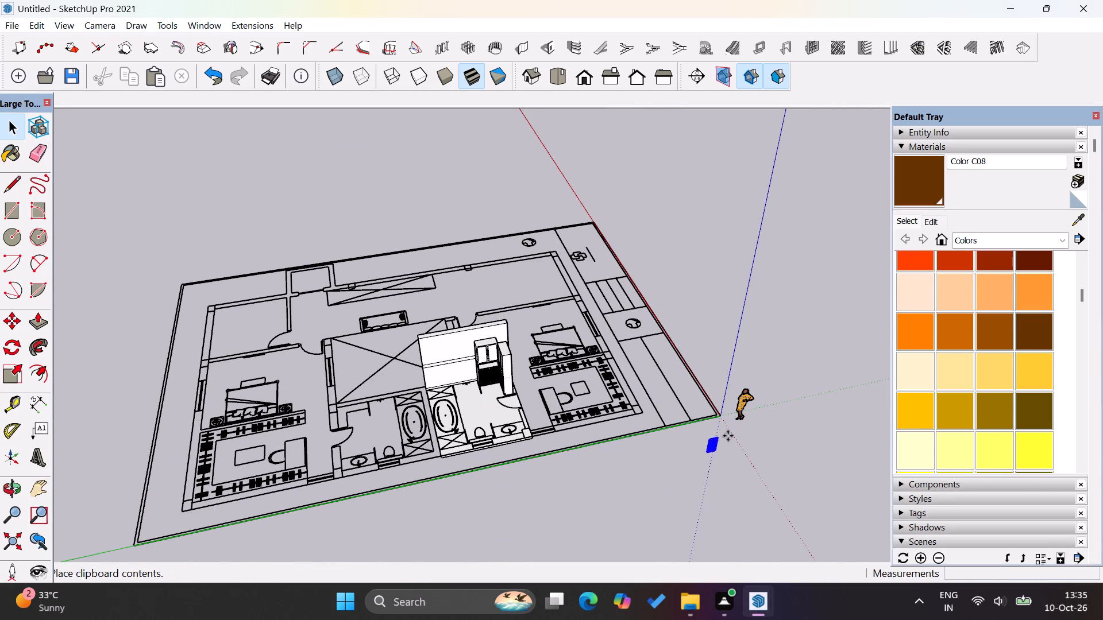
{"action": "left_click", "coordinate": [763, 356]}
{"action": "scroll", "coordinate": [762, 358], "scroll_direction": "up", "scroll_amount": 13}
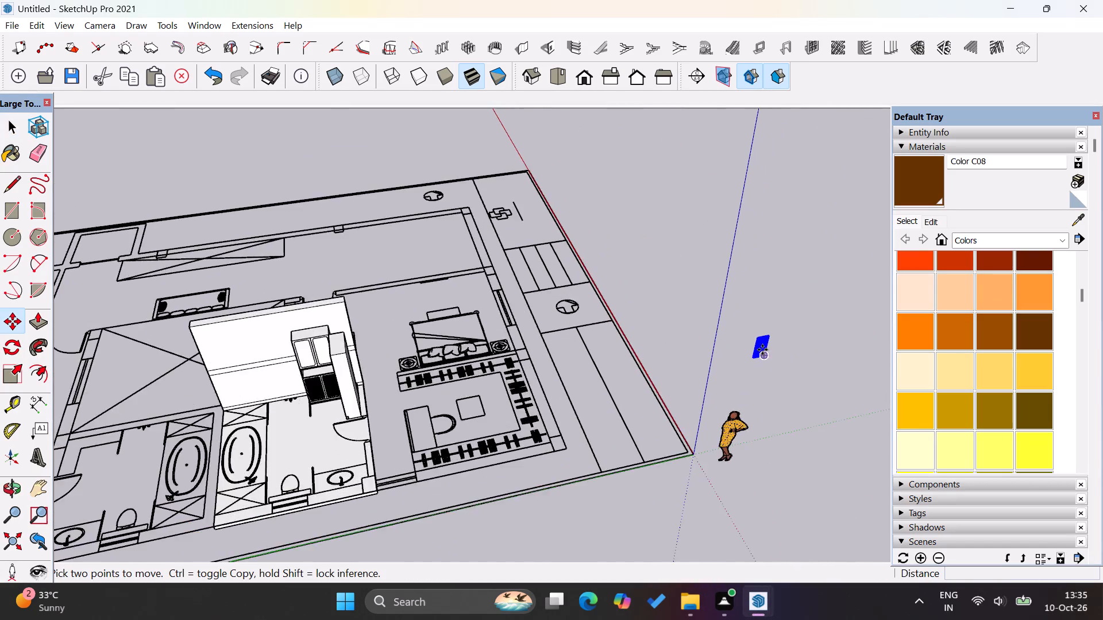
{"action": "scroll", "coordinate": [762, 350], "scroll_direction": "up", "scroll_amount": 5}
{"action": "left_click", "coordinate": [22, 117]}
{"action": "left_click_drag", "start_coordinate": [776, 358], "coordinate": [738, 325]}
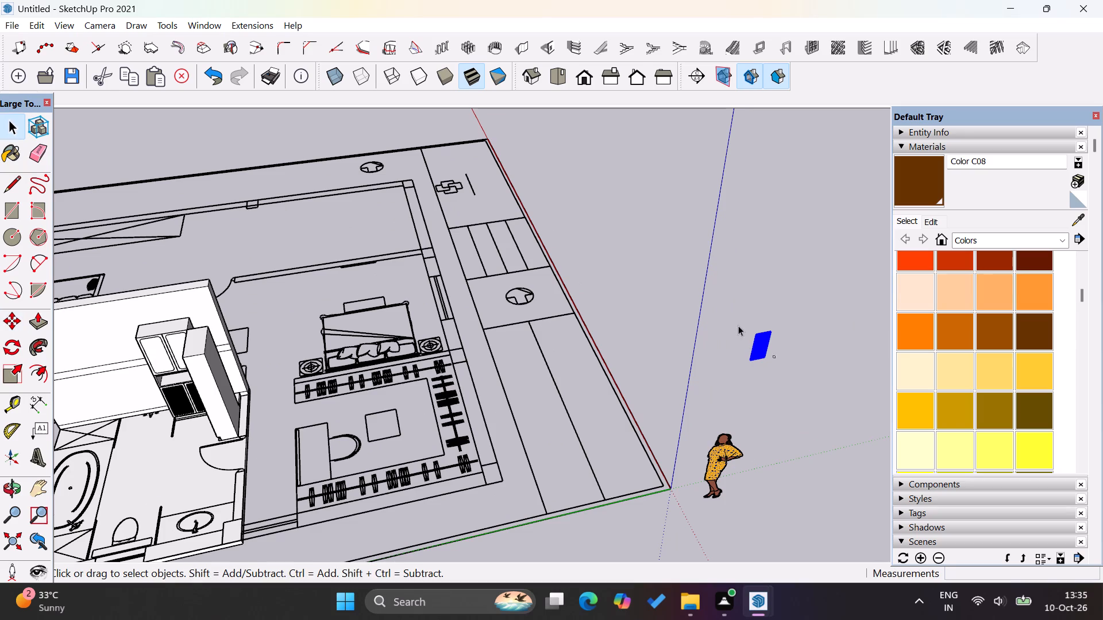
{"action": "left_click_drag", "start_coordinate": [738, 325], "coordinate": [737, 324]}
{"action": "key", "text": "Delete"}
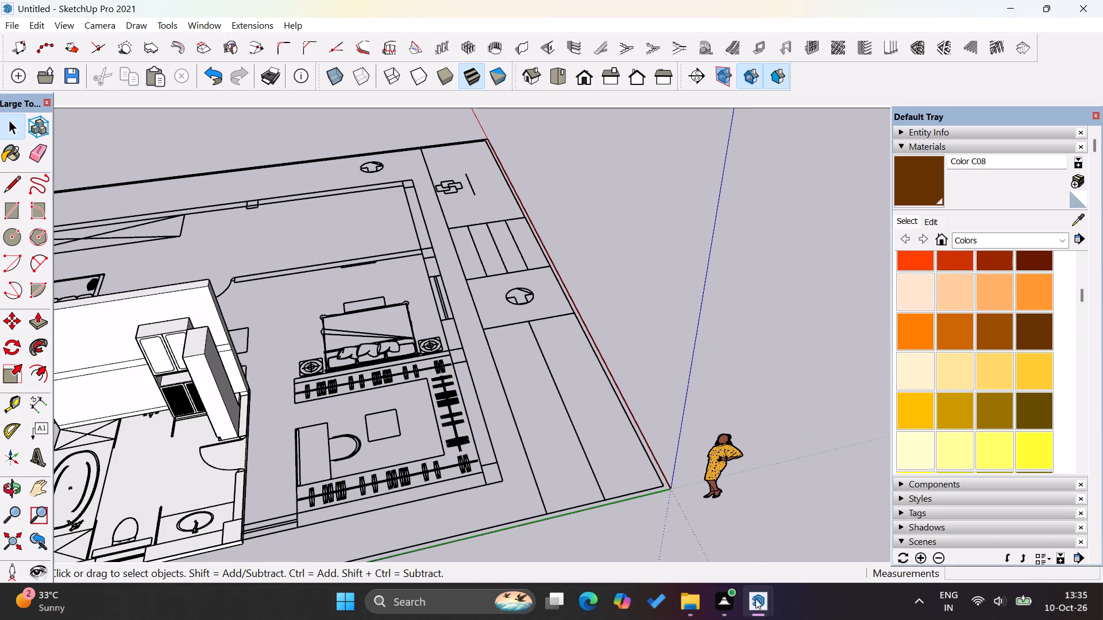
Copy the grouped floor, wall tile and border from the bathroom model and paste it beside the plan in the untitled model.
{"action": "left_click", "coordinate": [832, 534]}
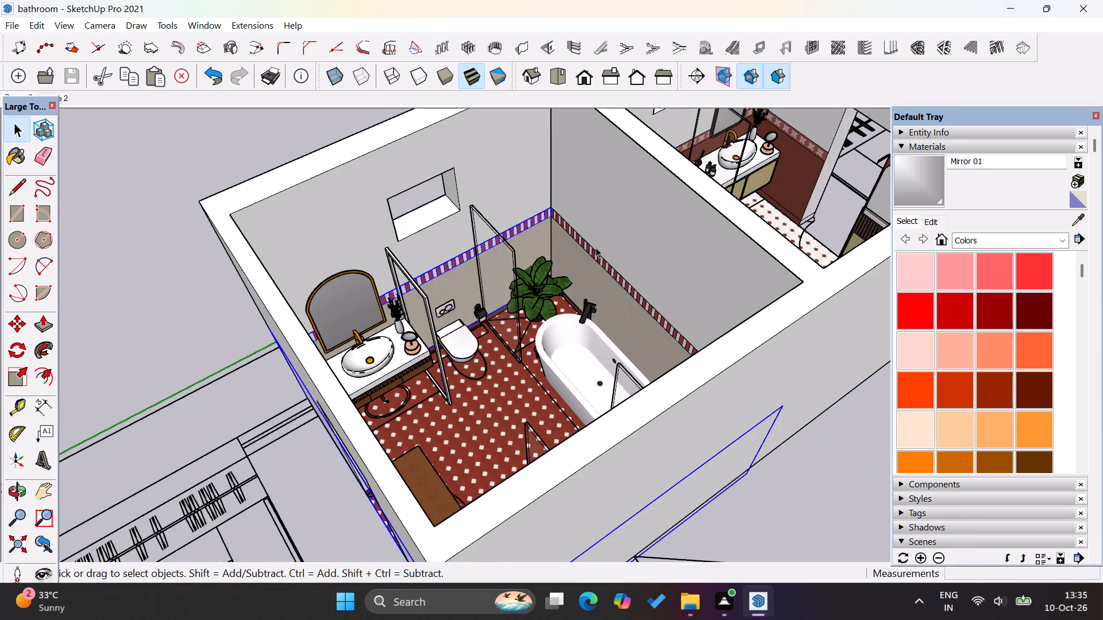
{"action": "key", "text": "ctrl+c"}
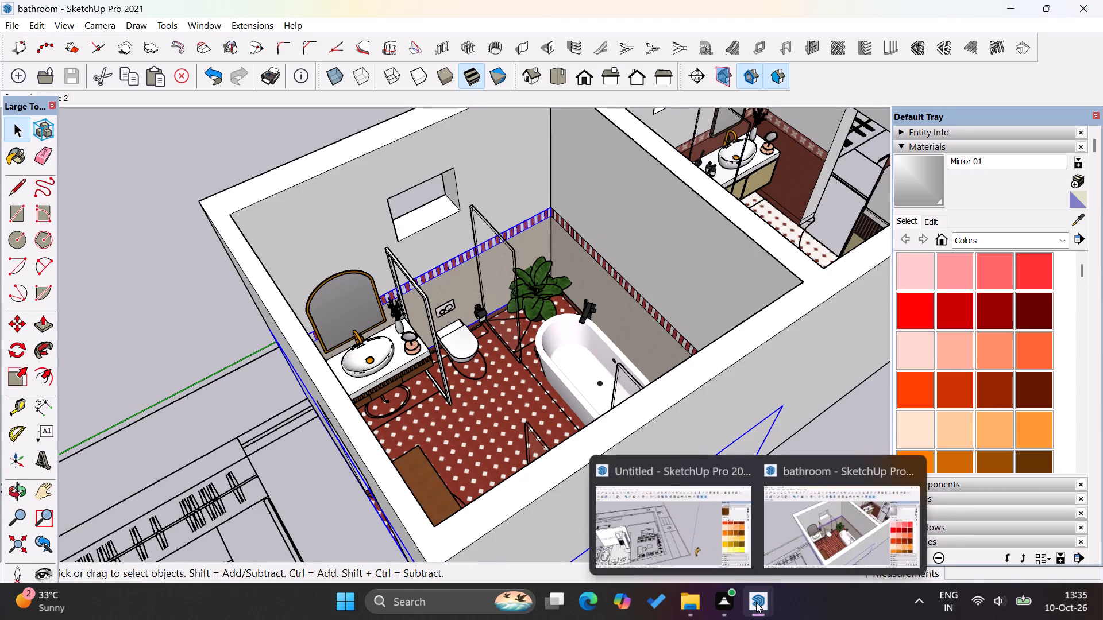
{"action": "left_click", "coordinate": [709, 529]}
{"action": "key", "text": "ctrl+v"}
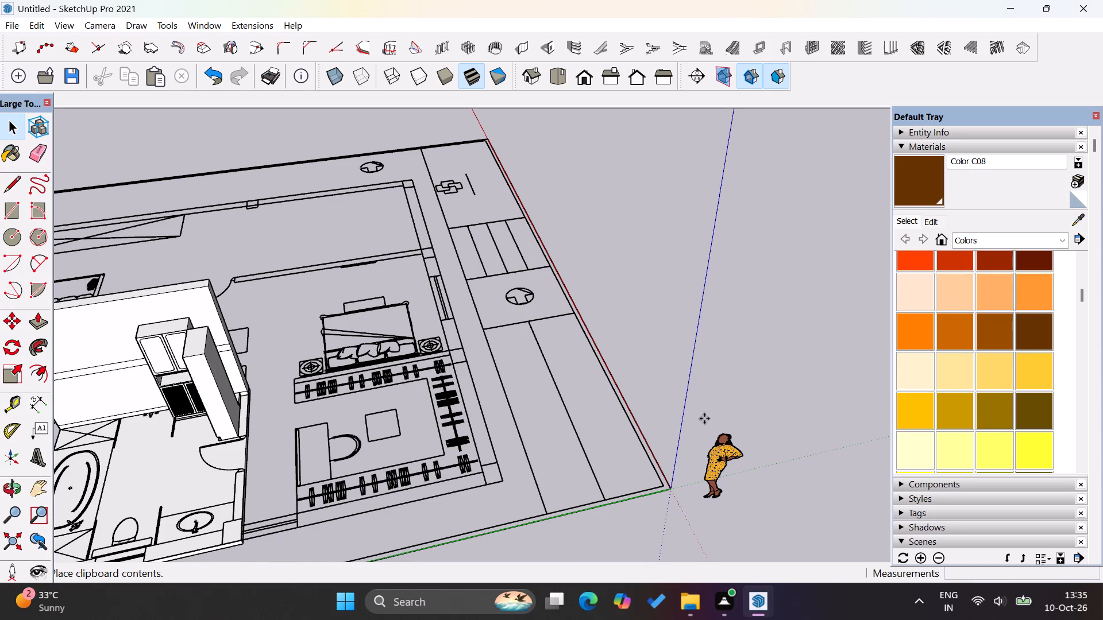
{"action": "left_click", "coordinate": [684, 413]}
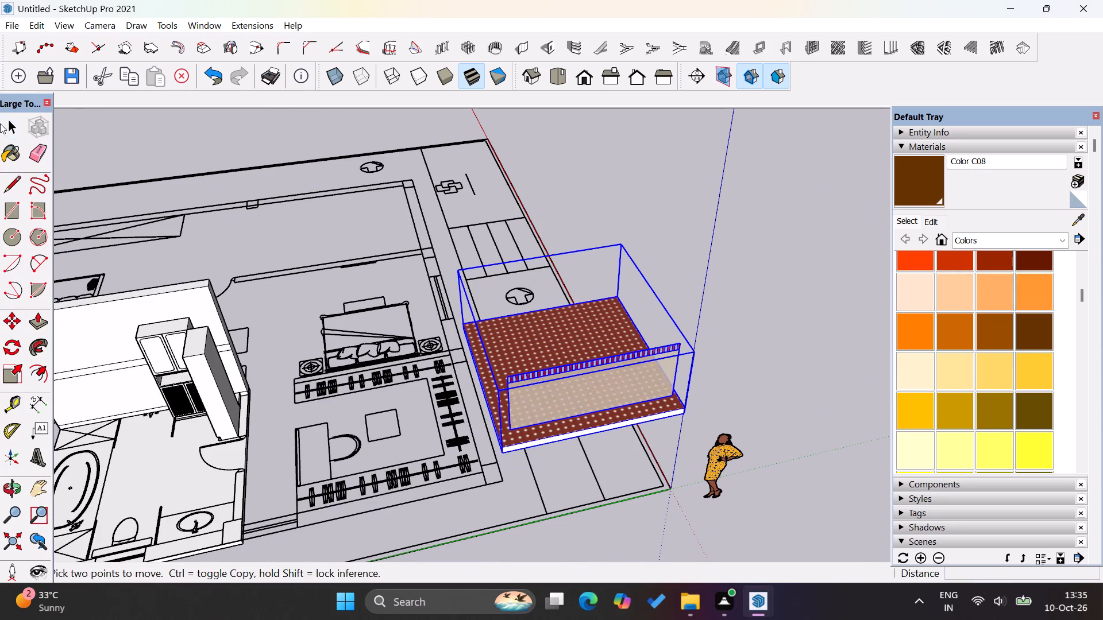
{"action": "left_click", "coordinate": [18, 118]}
{"action": "left_click", "coordinate": [654, 168]}
{"action": "scroll", "coordinate": [871, 302], "scroll_direction": "down", "scroll_amount": 4}
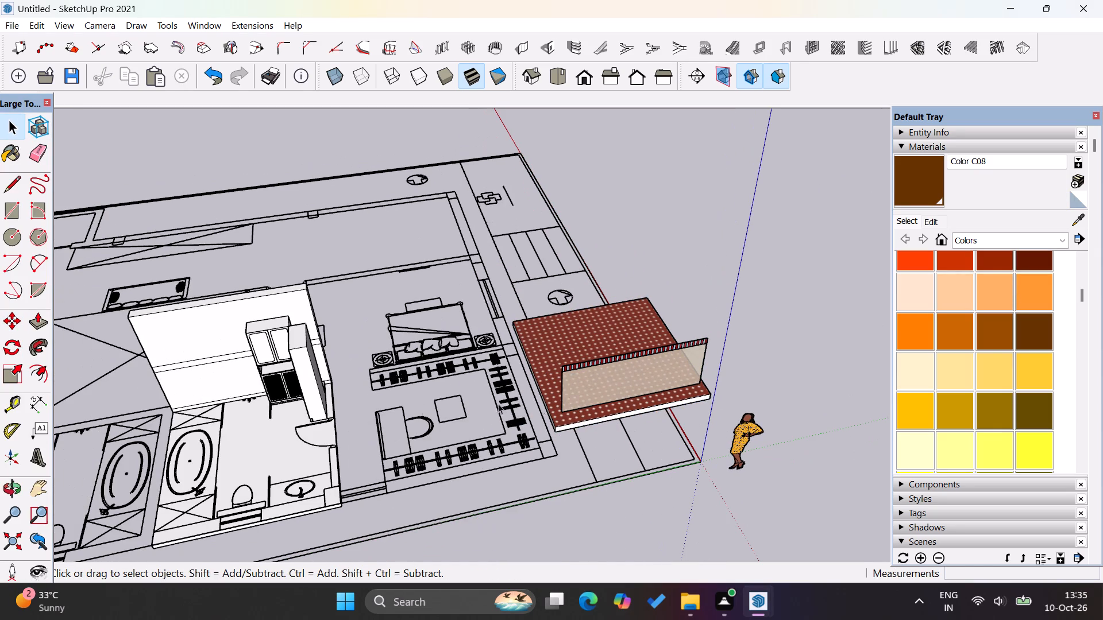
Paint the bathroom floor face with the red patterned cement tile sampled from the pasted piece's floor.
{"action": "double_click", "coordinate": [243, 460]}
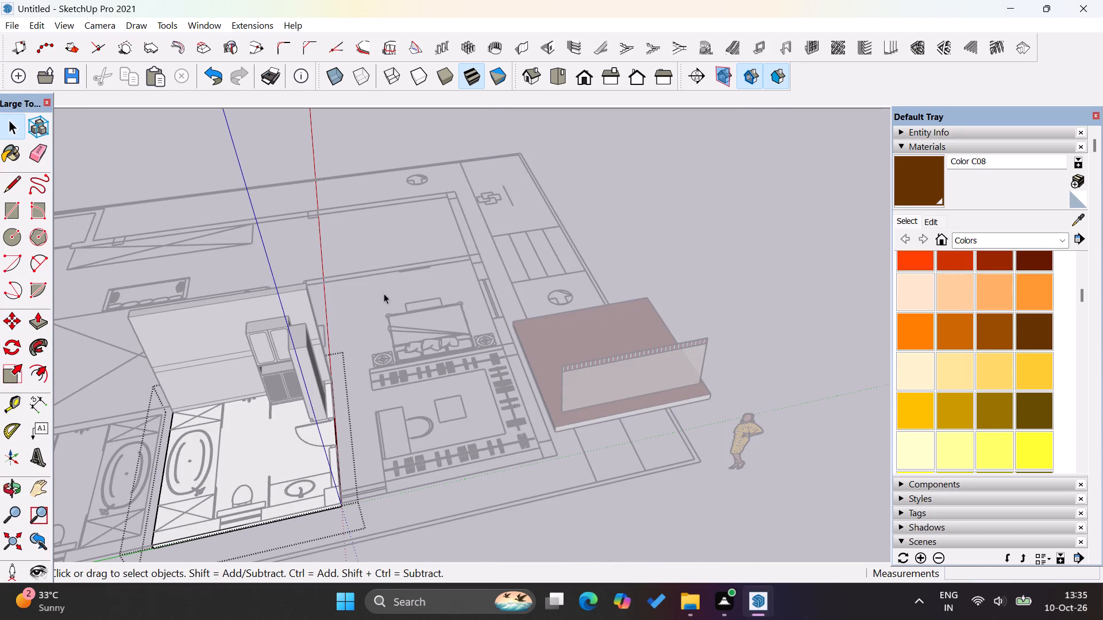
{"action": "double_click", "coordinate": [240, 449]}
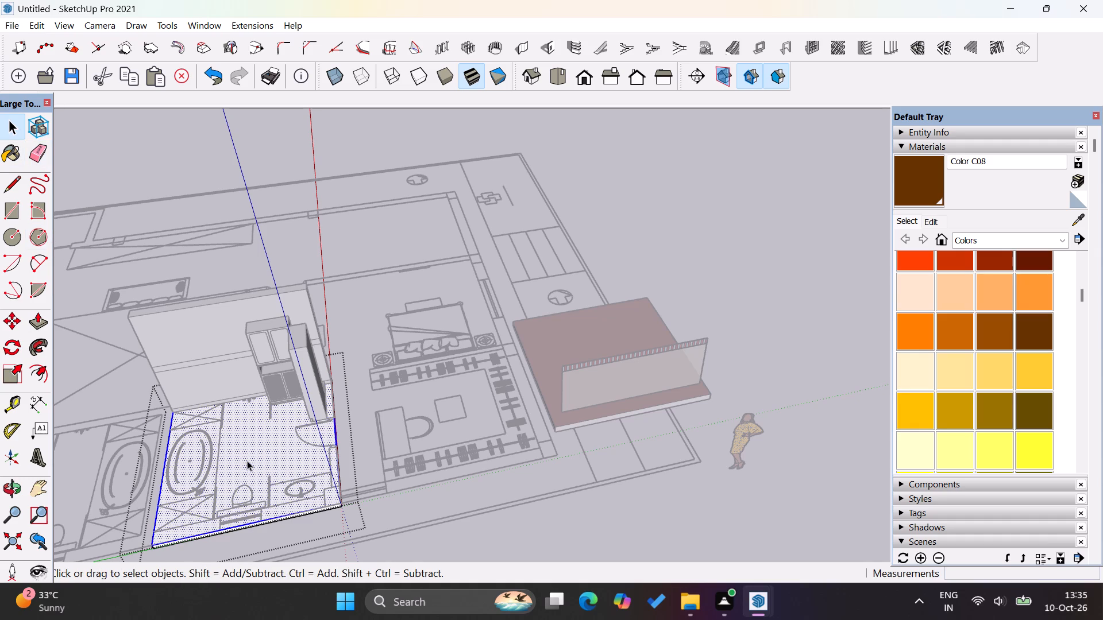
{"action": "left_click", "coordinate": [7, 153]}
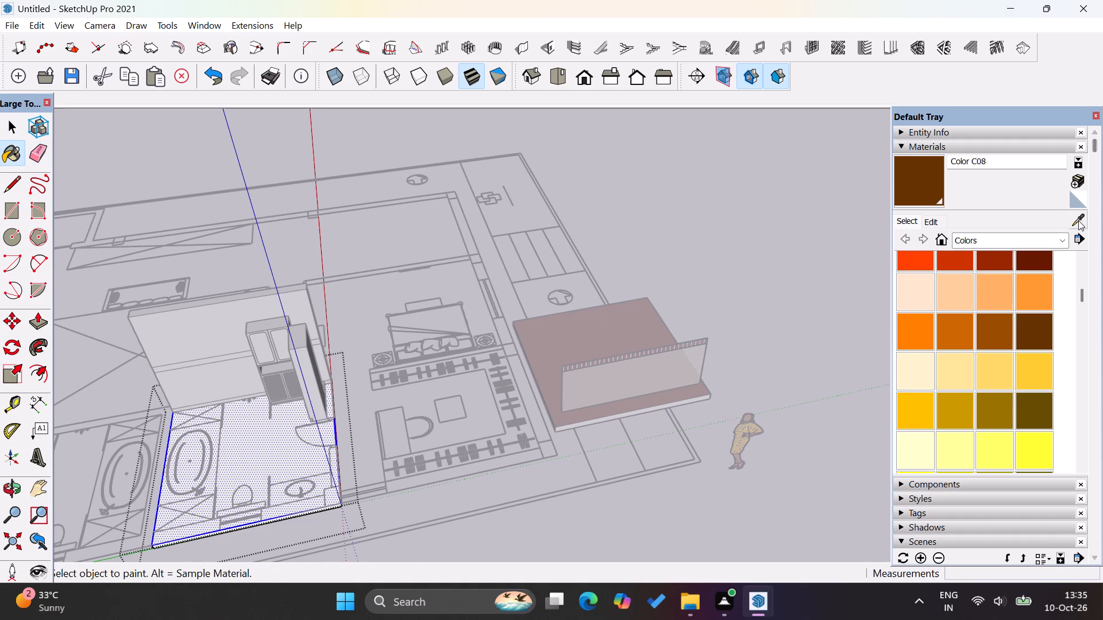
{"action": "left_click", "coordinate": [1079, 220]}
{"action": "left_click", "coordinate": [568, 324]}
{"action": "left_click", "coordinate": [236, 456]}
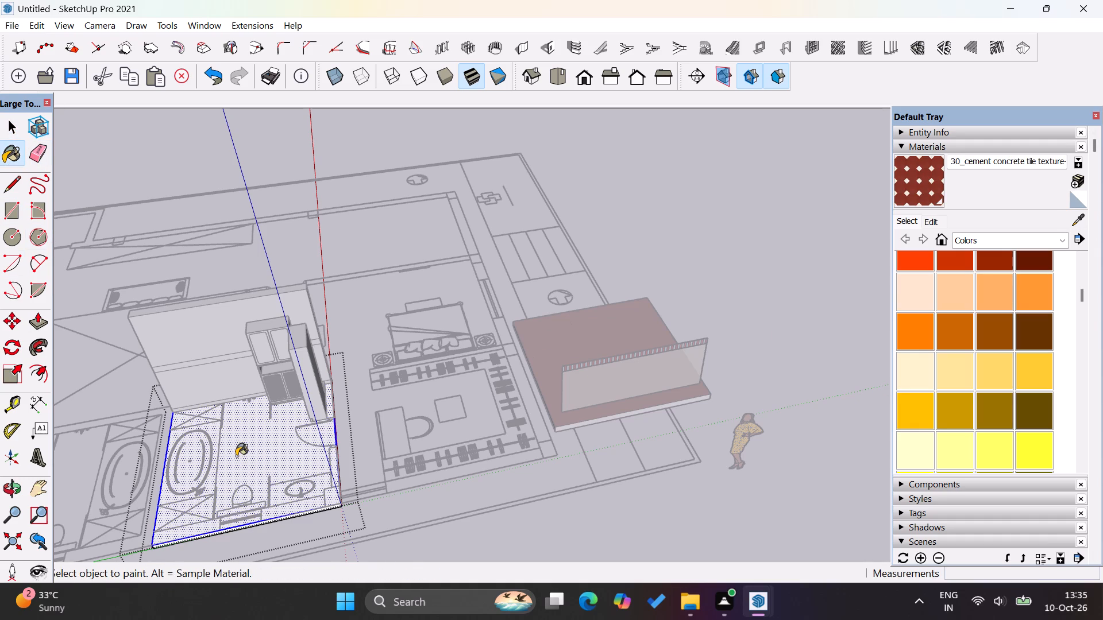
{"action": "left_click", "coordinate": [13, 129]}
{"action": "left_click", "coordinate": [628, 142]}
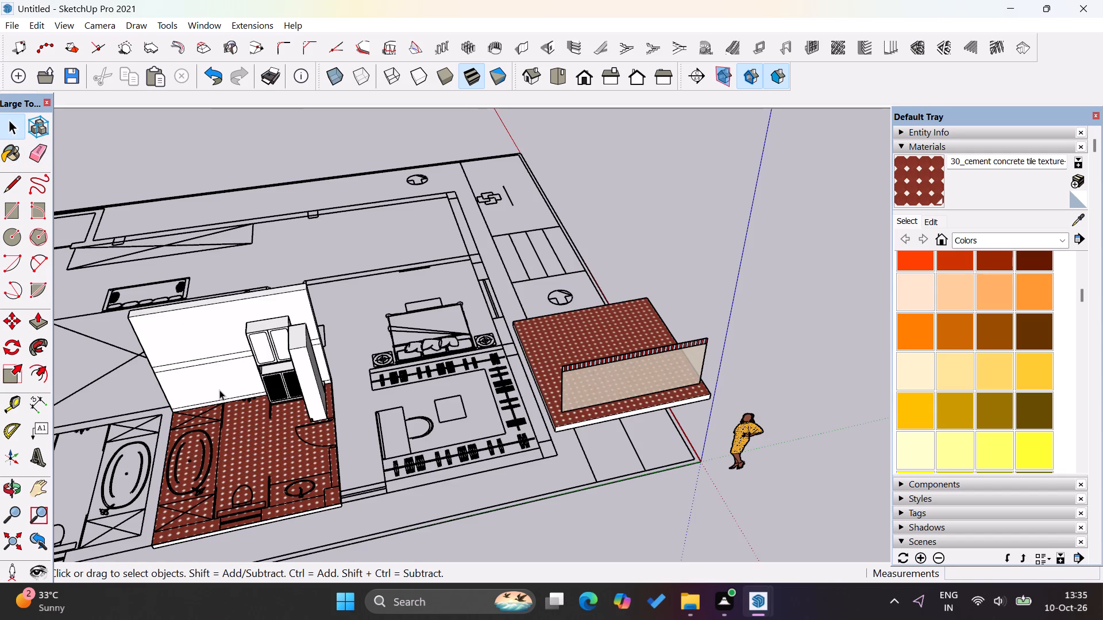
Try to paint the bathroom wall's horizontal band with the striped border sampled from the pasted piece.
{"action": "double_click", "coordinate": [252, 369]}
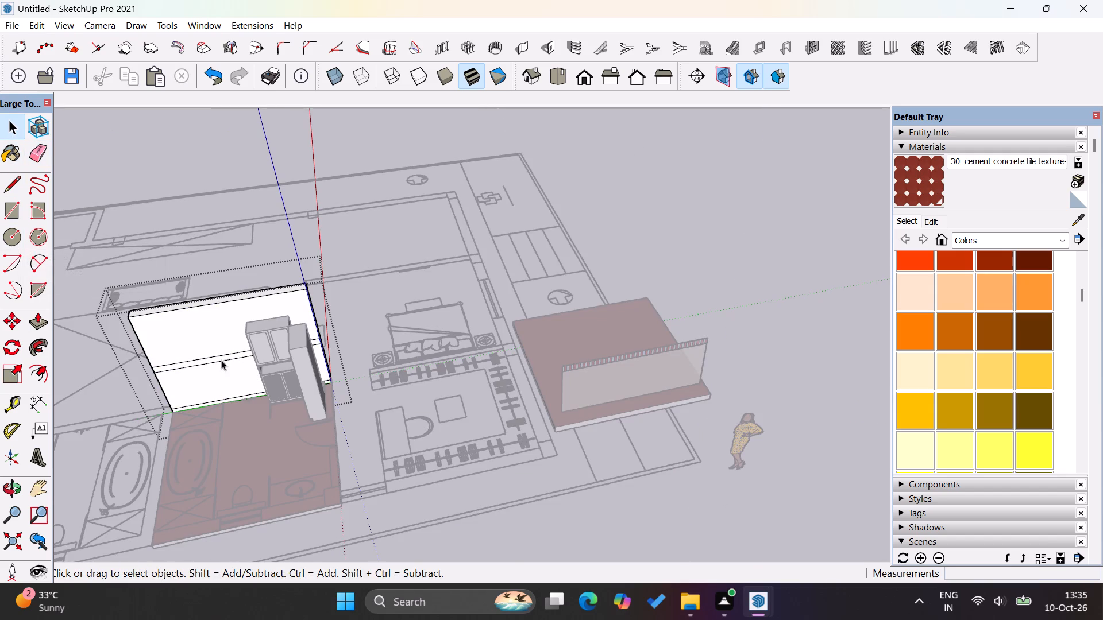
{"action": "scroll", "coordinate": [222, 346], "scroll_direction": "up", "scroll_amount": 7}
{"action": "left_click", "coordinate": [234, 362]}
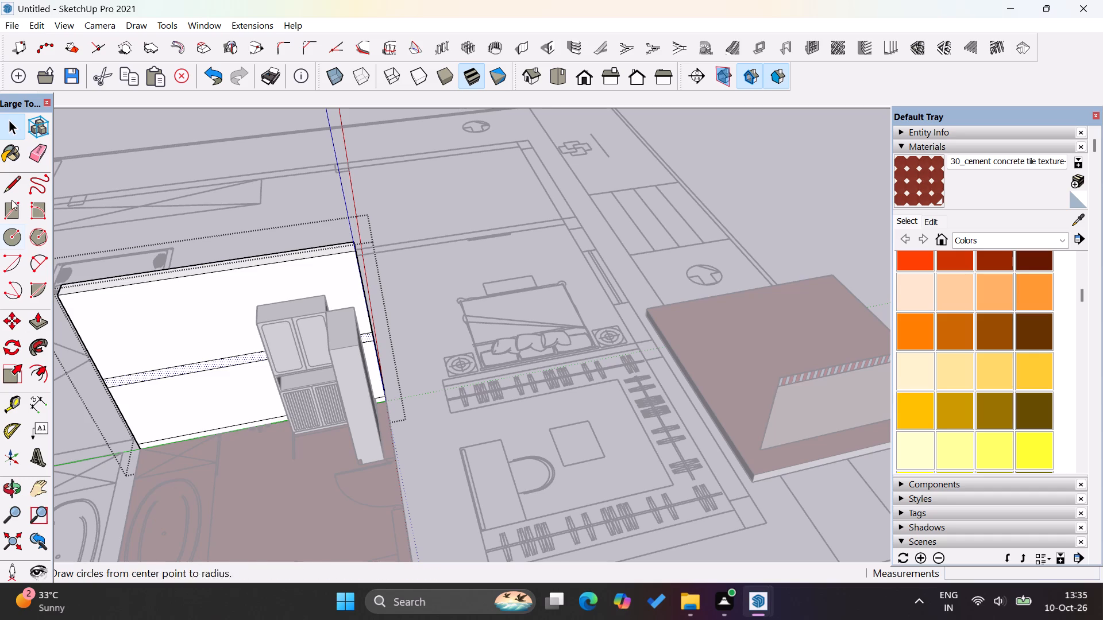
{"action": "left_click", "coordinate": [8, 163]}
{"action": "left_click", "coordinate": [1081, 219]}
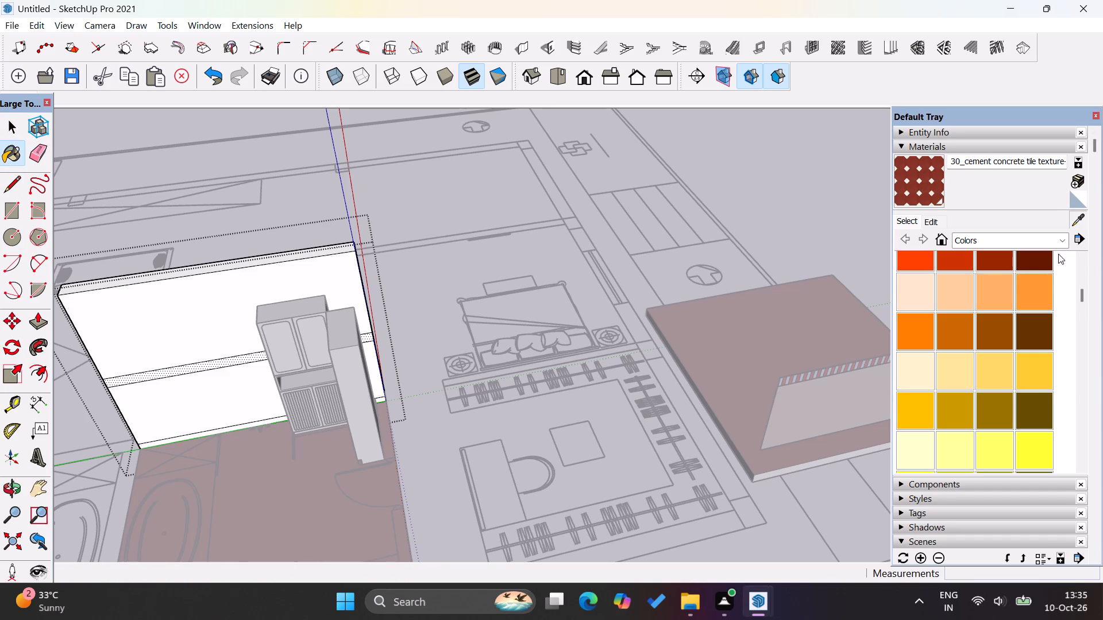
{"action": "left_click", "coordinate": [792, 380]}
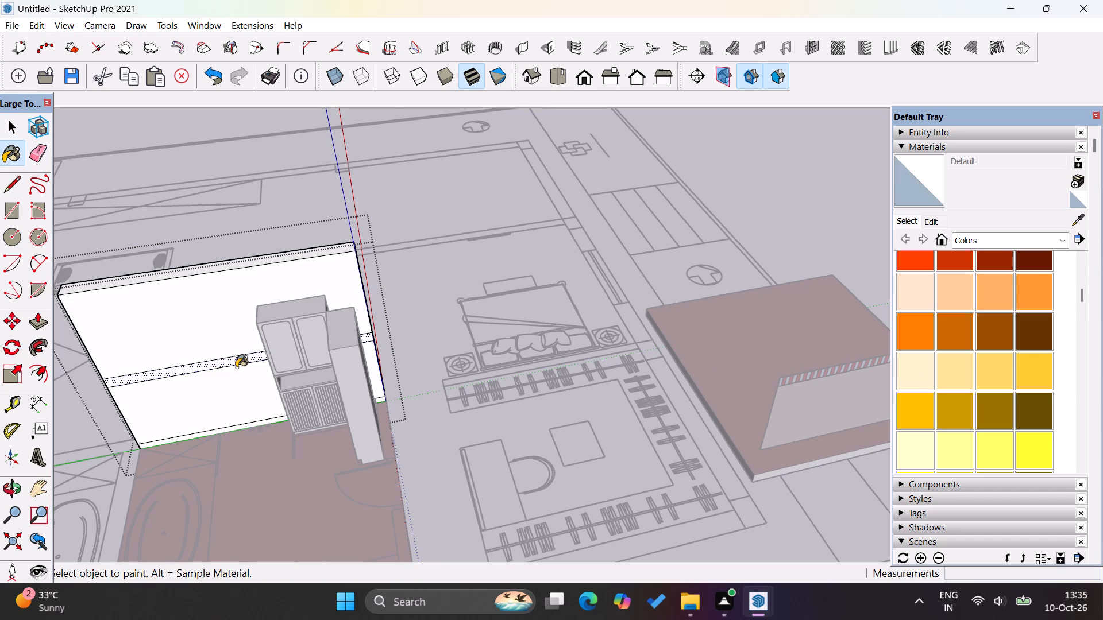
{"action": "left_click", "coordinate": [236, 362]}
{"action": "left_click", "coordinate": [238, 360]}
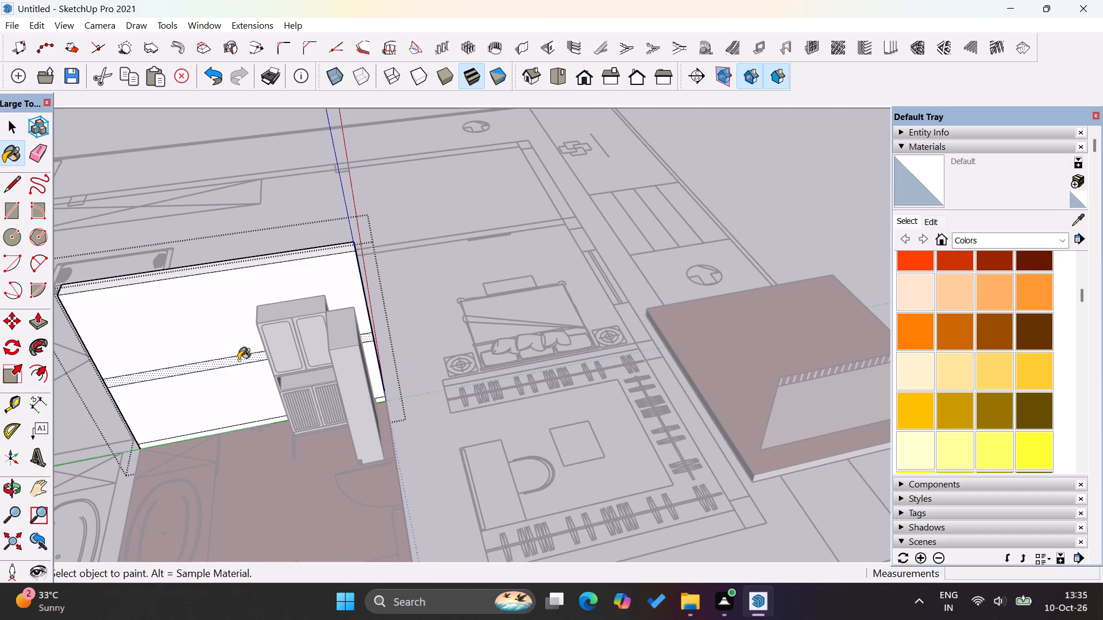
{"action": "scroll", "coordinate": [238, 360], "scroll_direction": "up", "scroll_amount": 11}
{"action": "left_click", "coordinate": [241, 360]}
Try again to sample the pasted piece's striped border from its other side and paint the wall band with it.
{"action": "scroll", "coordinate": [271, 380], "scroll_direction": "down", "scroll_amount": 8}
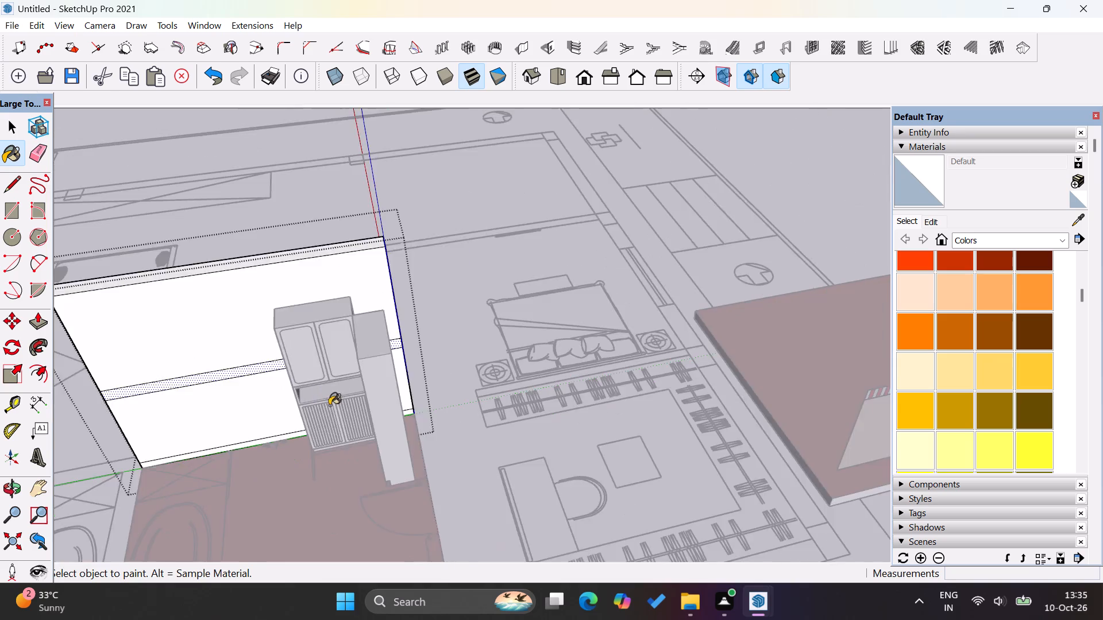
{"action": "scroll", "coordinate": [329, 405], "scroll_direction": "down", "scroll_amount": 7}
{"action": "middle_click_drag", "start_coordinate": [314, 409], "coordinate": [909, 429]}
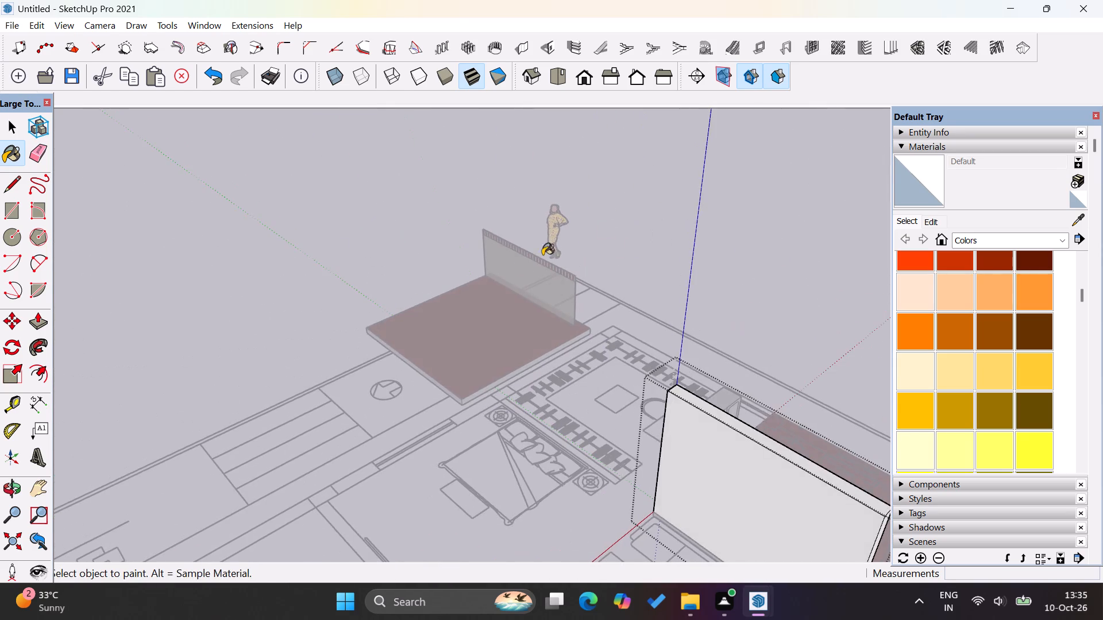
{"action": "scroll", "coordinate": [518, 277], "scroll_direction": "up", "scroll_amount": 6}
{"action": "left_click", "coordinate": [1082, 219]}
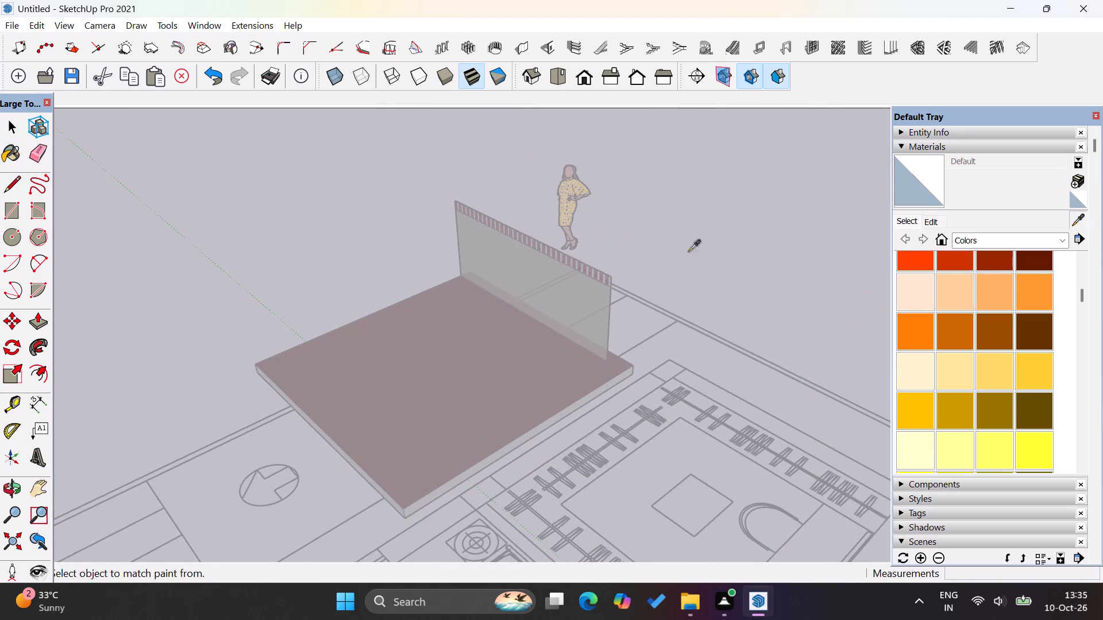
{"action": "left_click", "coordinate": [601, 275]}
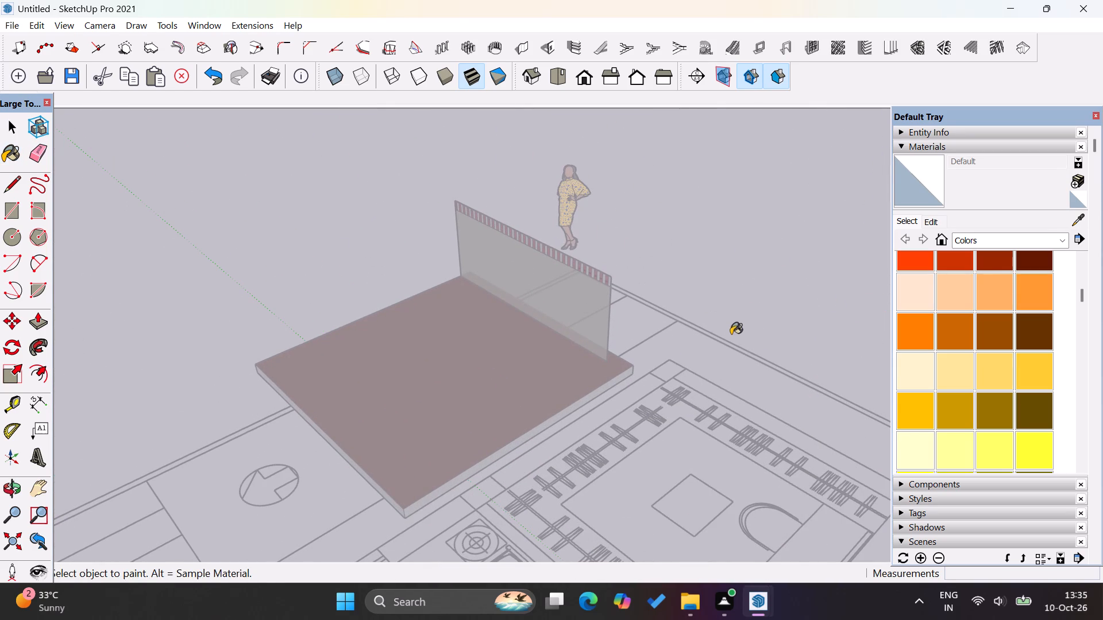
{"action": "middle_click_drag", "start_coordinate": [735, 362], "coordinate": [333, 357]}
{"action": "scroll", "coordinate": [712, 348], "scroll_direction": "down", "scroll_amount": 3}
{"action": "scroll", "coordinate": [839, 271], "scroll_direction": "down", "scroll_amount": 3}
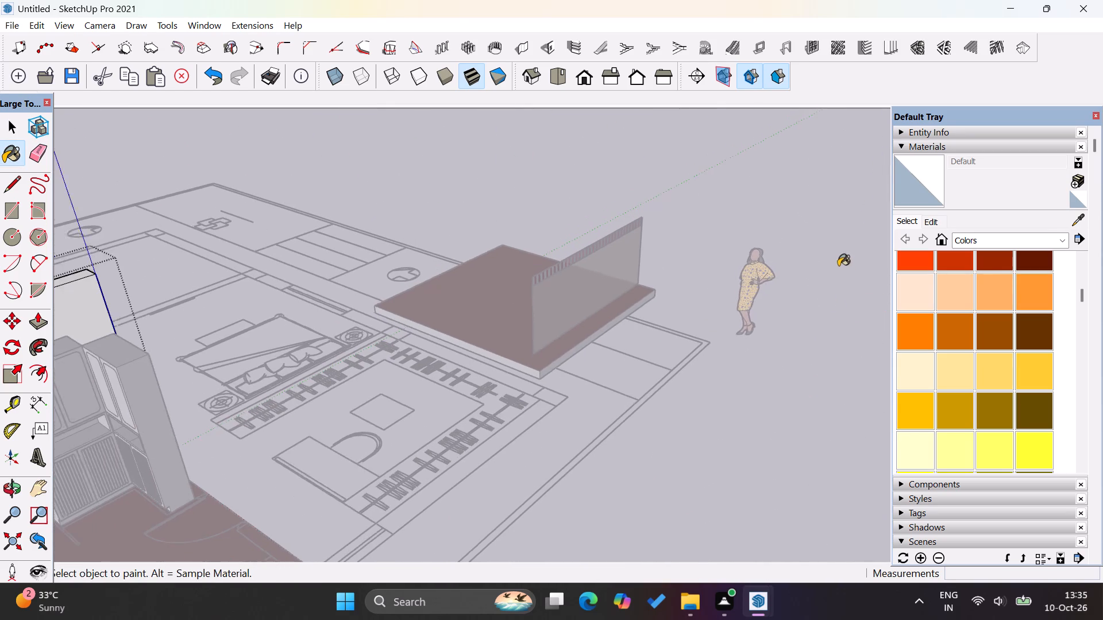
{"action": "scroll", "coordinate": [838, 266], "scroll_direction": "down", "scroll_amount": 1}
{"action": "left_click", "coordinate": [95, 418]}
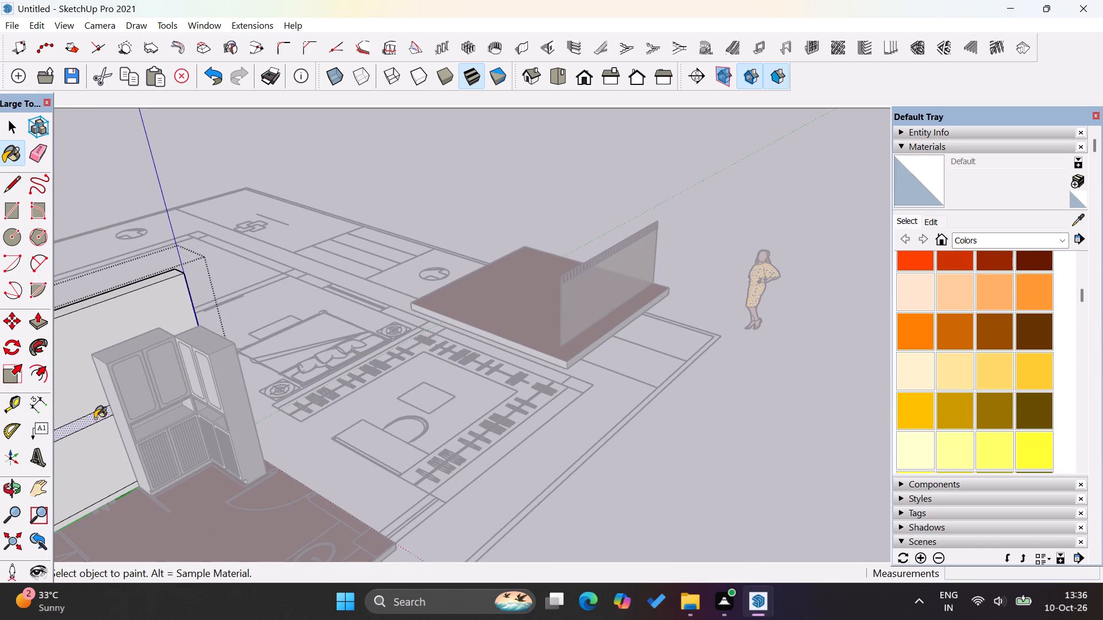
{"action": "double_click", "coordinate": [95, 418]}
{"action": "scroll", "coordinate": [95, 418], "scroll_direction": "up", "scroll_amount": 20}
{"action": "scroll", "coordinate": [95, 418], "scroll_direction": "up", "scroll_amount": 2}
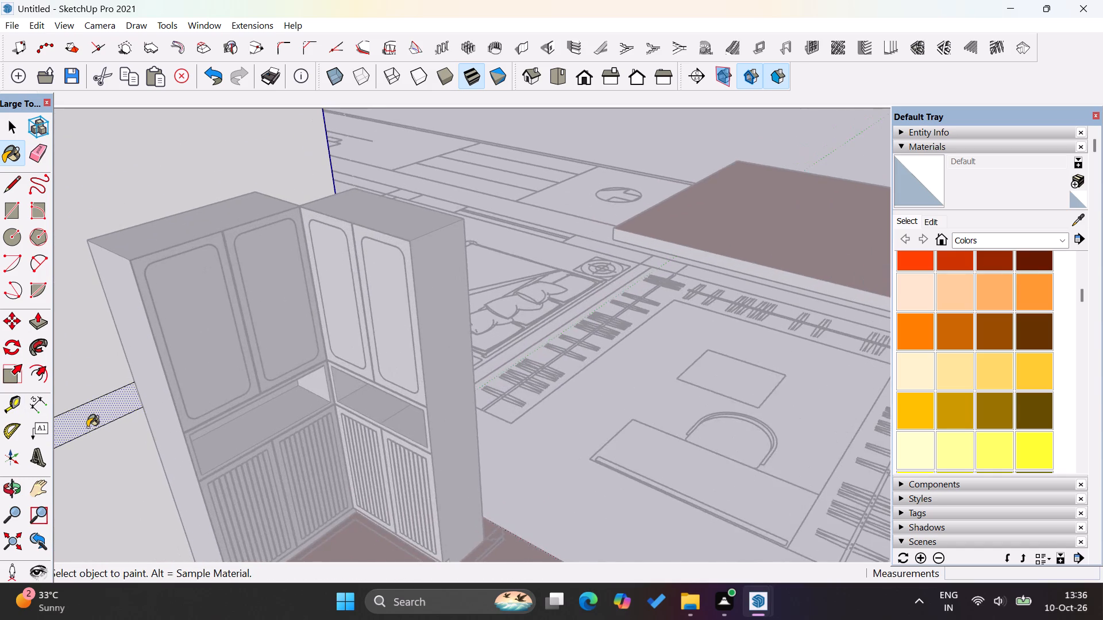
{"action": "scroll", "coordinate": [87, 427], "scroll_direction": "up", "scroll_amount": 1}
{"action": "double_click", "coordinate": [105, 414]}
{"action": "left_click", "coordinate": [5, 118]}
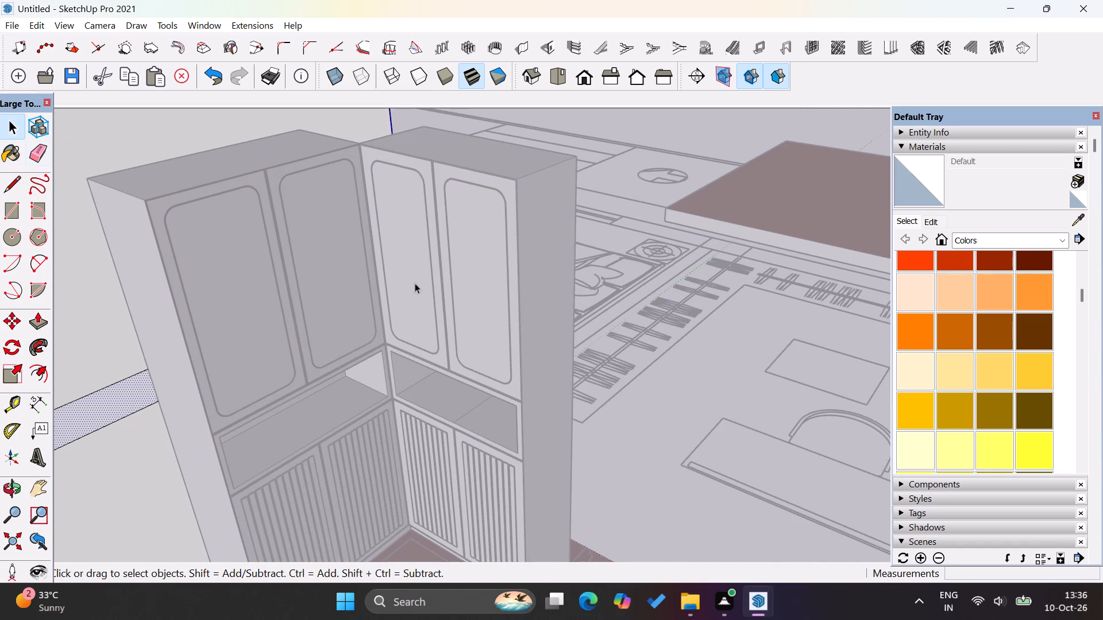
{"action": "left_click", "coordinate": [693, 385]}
Delete the pasted floor, wall tile and border group beside the plan.
{"action": "scroll", "coordinate": [799, 348], "scroll_direction": "down", "scroll_amount": 9}
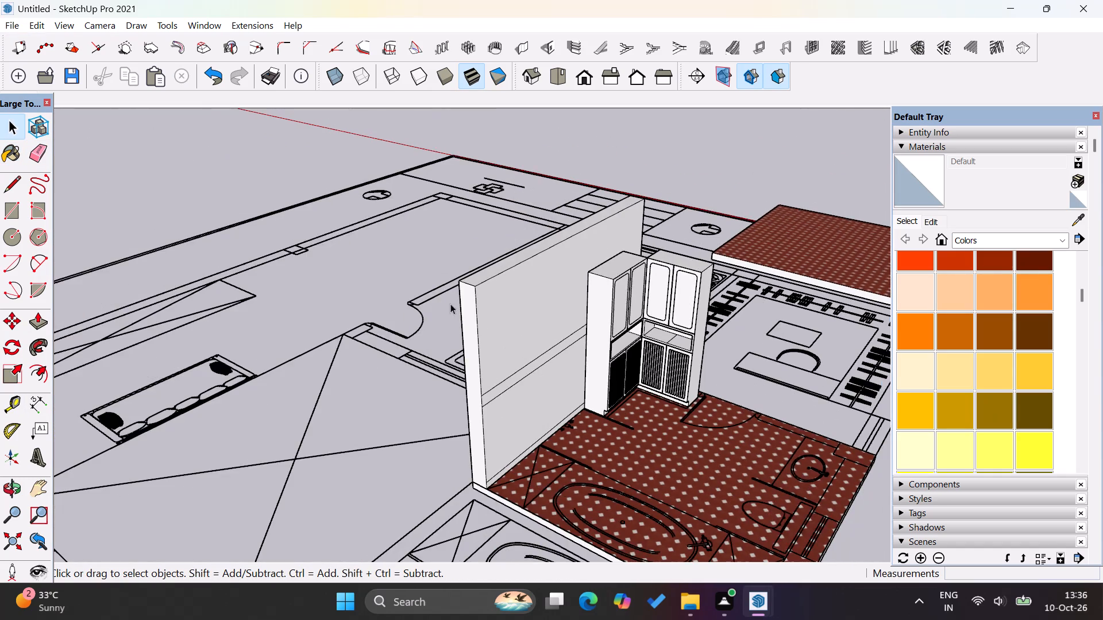
{"action": "scroll", "coordinate": [450, 307], "scroll_direction": "down", "scroll_amount": 4}
{"action": "left_click", "coordinate": [851, 247]}
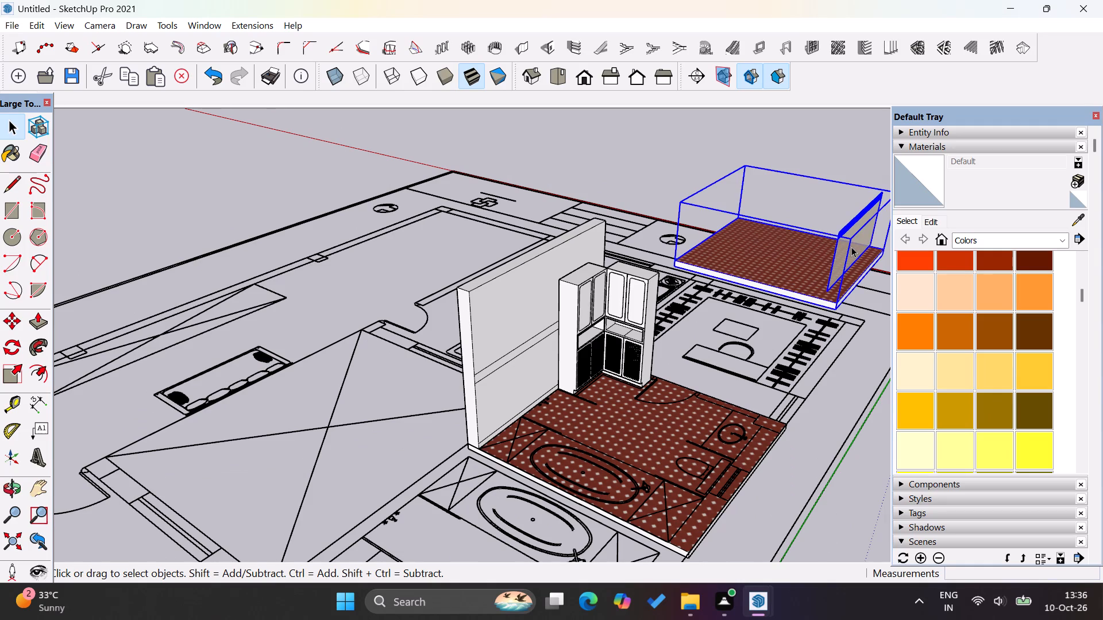
{"action": "key", "text": "Delete"}
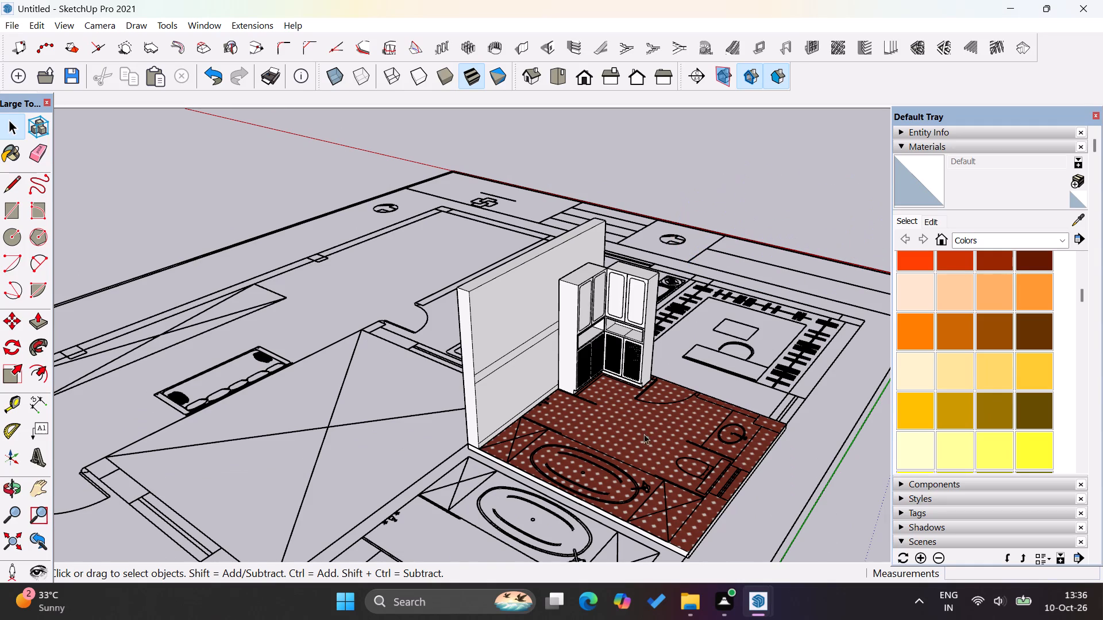
Select the horizontal band inside the wall group and browse the In Model materials for the imported tile textures.
{"action": "scroll", "coordinate": [628, 459], "scroll_direction": "up", "scroll_amount": 9}
{"action": "scroll", "coordinate": [425, 327], "scroll_direction": "up", "scroll_amount": 4}
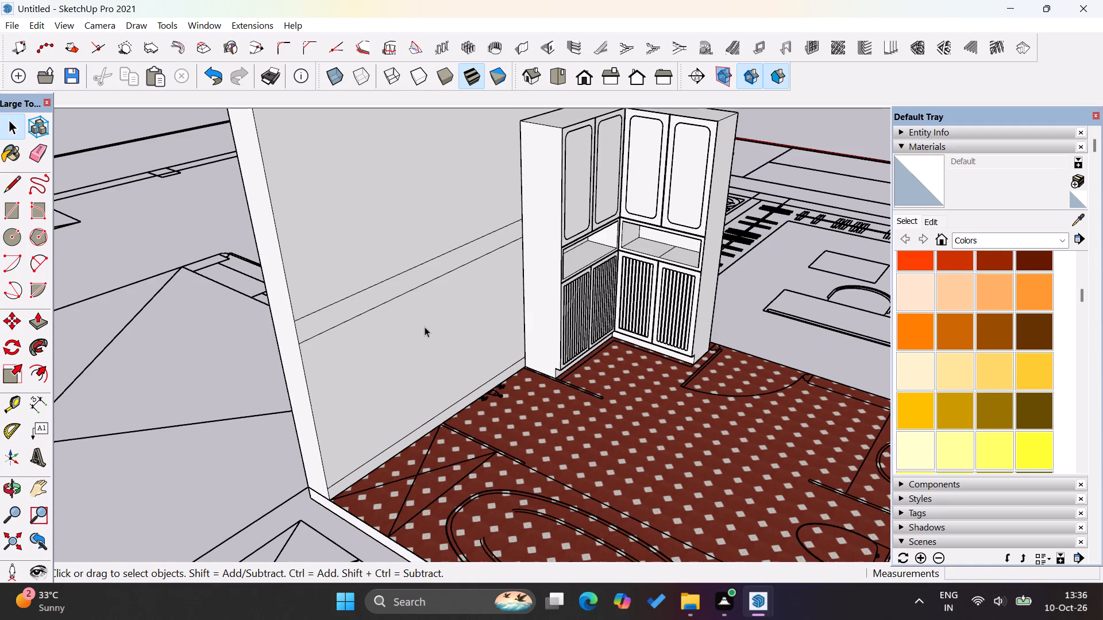
{"action": "double_click", "coordinate": [426, 327]}
{"action": "left_click", "coordinate": [412, 276]}
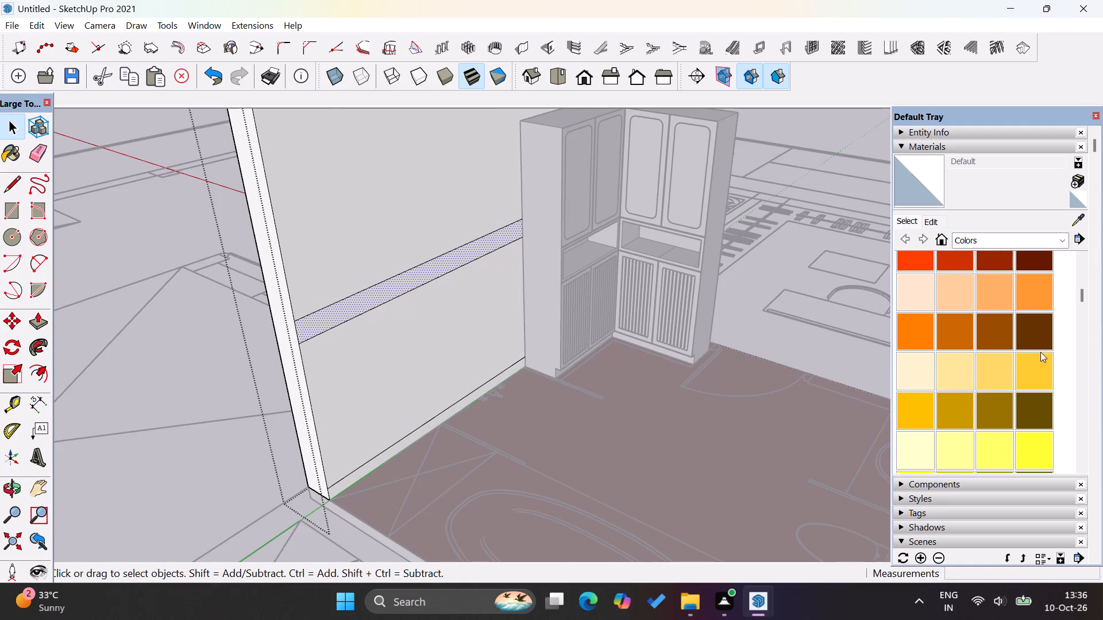
{"action": "scroll", "coordinate": [1075, 348], "scroll_direction": "down", "scroll_amount": 4}
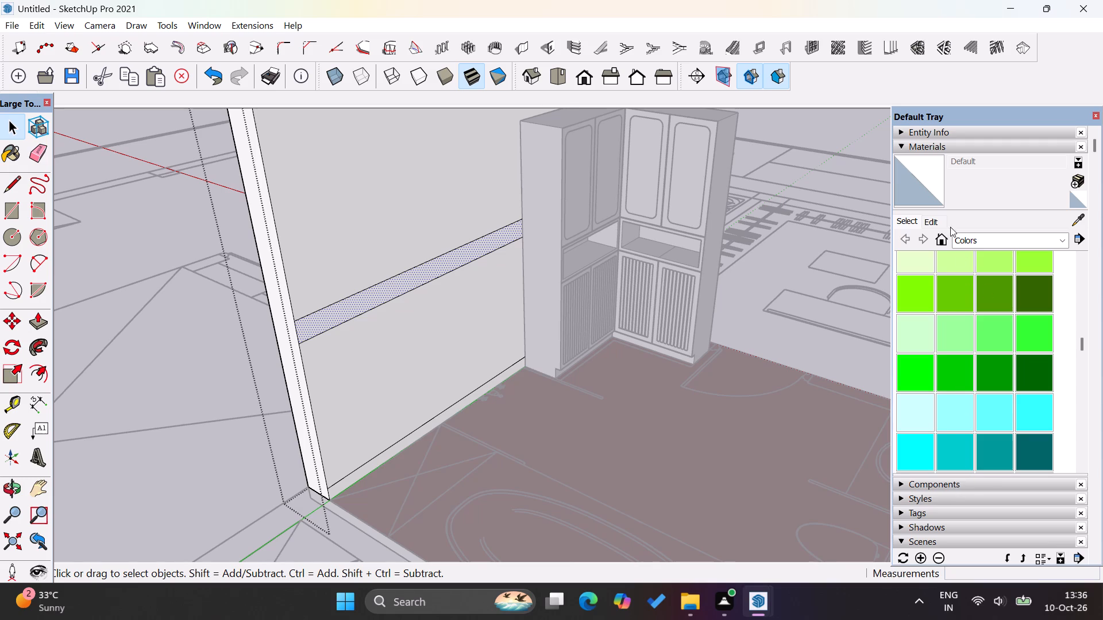
{"action": "left_click", "coordinate": [973, 239]}
{"action": "left_click", "coordinate": [974, 243]}
{"action": "scroll", "coordinate": [1008, 327], "scroll_direction": "down", "scroll_amount": 16}
{"action": "scroll", "coordinate": [1007, 351], "scroll_direction": "up", "scroll_amount": 10}
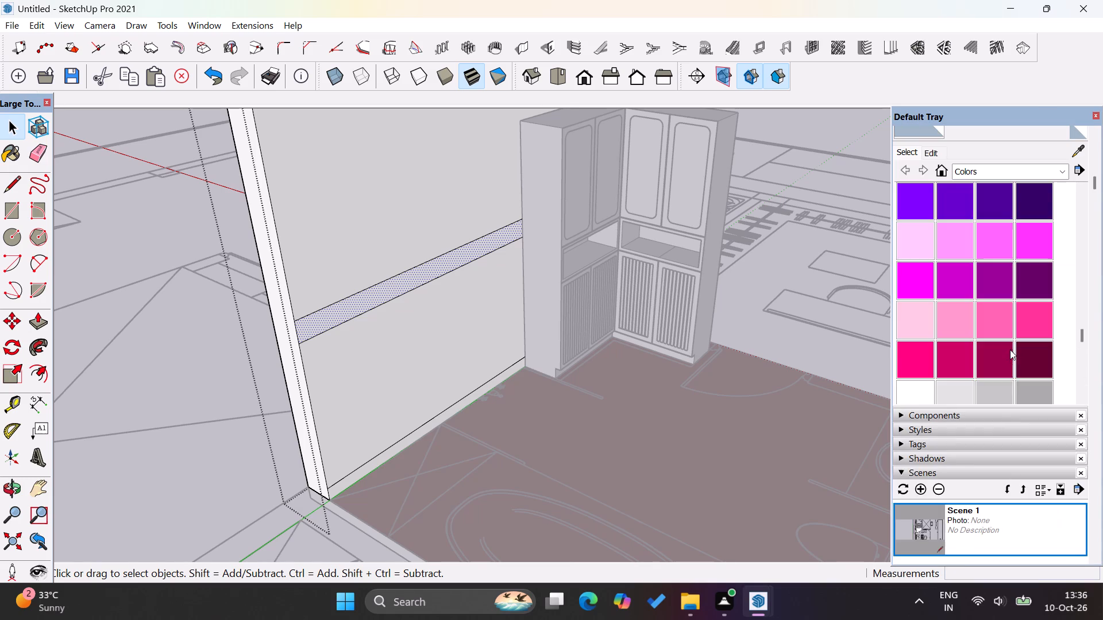
{"action": "scroll", "coordinate": [1005, 330], "scroll_direction": "up", "scroll_amount": 4}
{"action": "scroll", "coordinate": [971, 200], "scroll_direction": "up", "scroll_amount": 13}
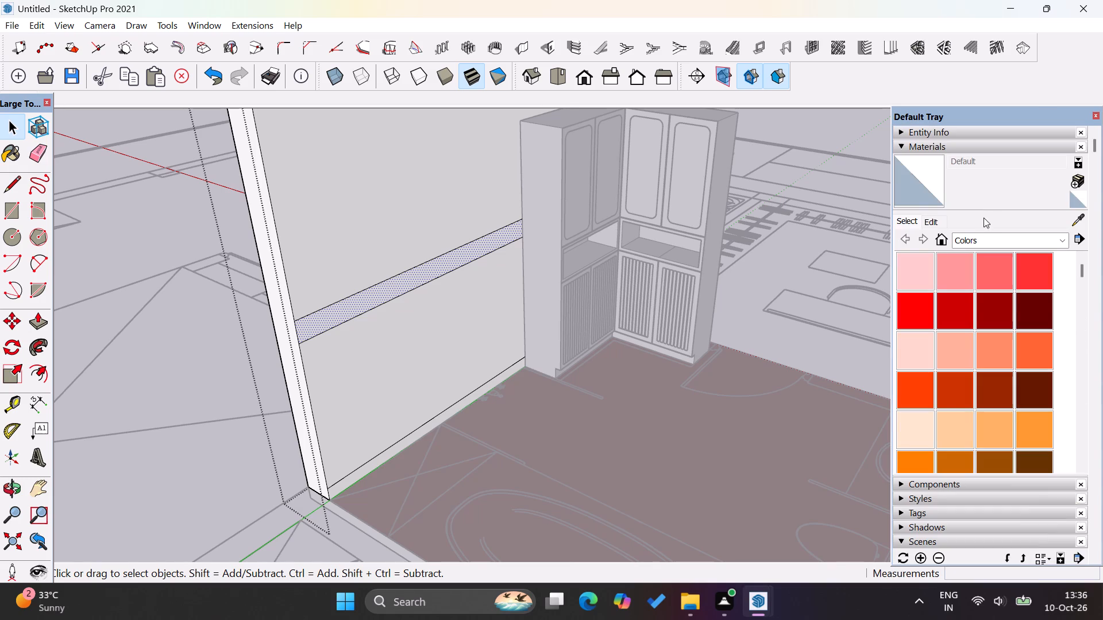
{"action": "left_click", "coordinate": [975, 240]}
{"action": "scroll", "coordinate": [1015, 321], "scroll_direction": "down", "scroll_amount": 5}
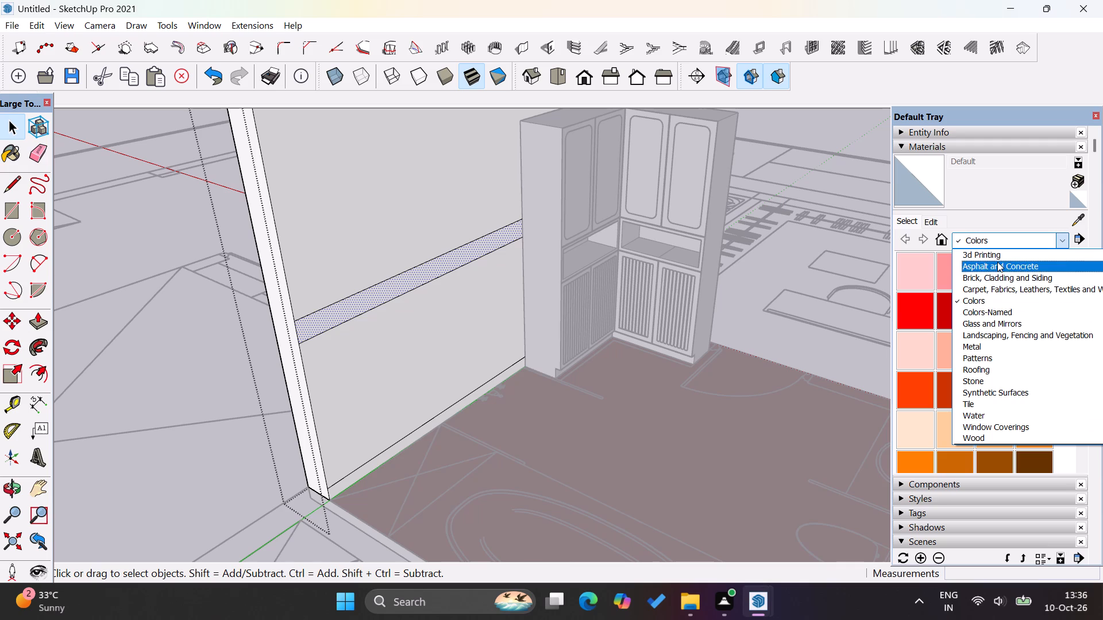
{"action": "left_click", "coordinate": [994, 235]}
{"action": "left_click", "coordinate": [938, 243]}
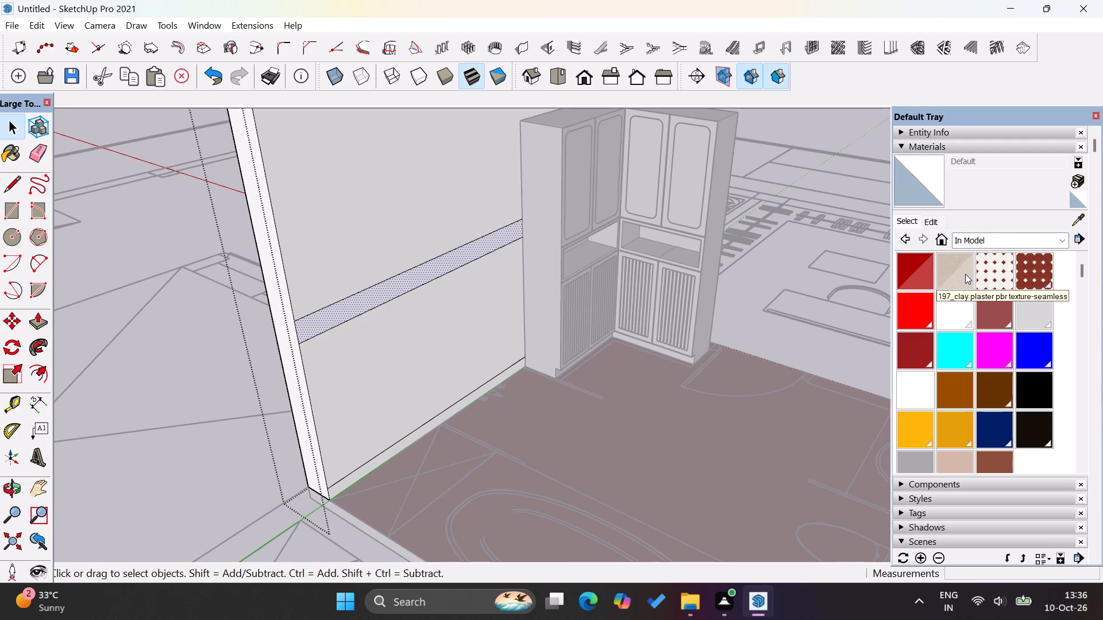
{"action": "scroll", "coordinate": [969, 325], "scroll_direction": "down", "scroll_amount": 3}
{"action": "scroll", "coordinate": [977, 323], "scroll_direction": "up", "scroll_amount": 4}
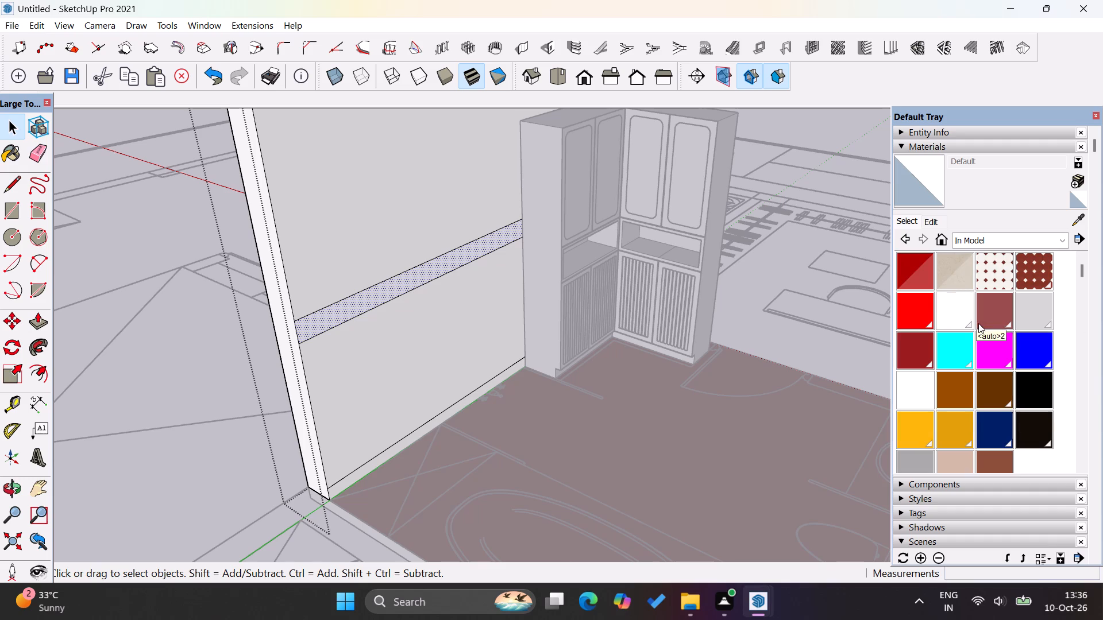
{"action": "scroll", "coordinate": [979, 323], "scroll_direction": "up", "scroll_amount": 3}
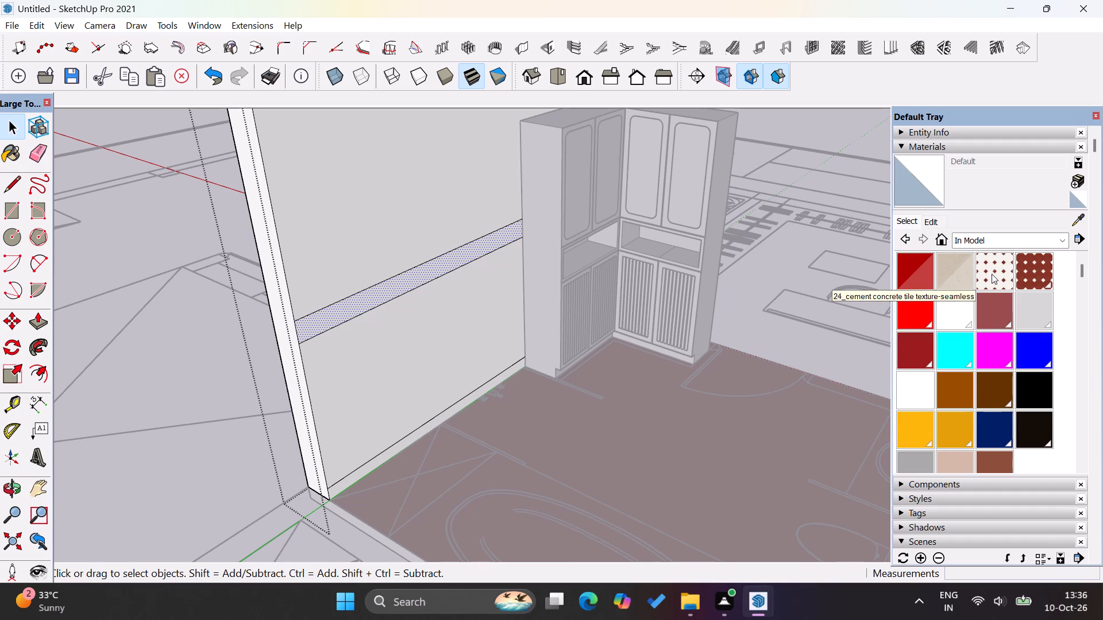
Paint the bathroom floor with the in-model material 24_cement concrete tile texture-seamless.
{"action": "left_click", "coordinate": [14, 125]}
{"action": "left_click", "coordinate": [110, 166]}
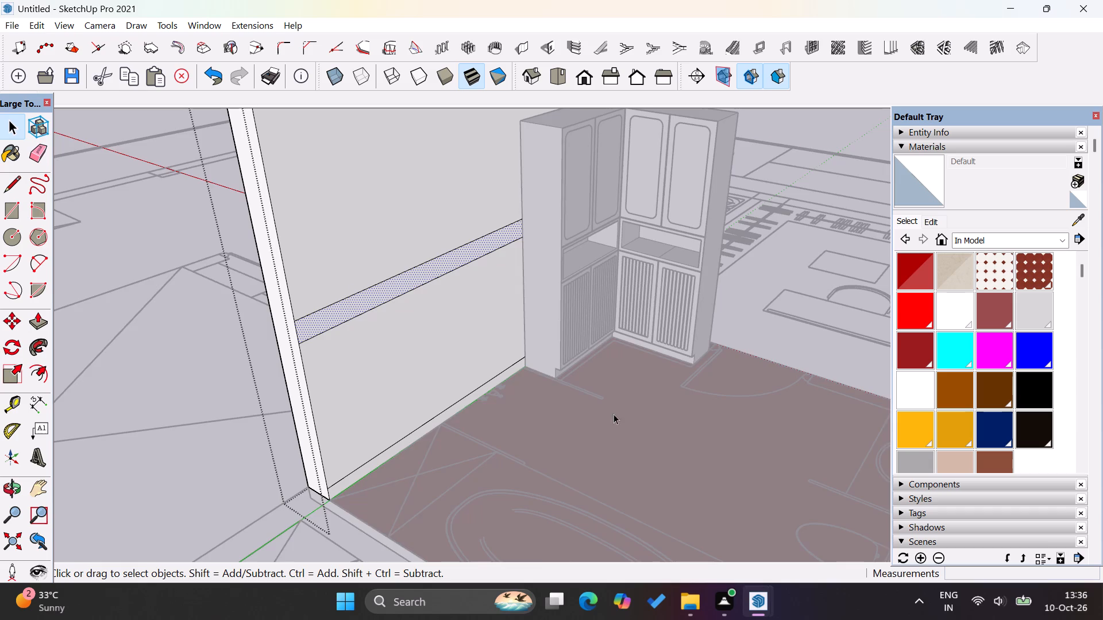
{"action": "left_click", "coordinate": [614, 409]}
{"action": "double_click", "coordinate": [614, 408]}
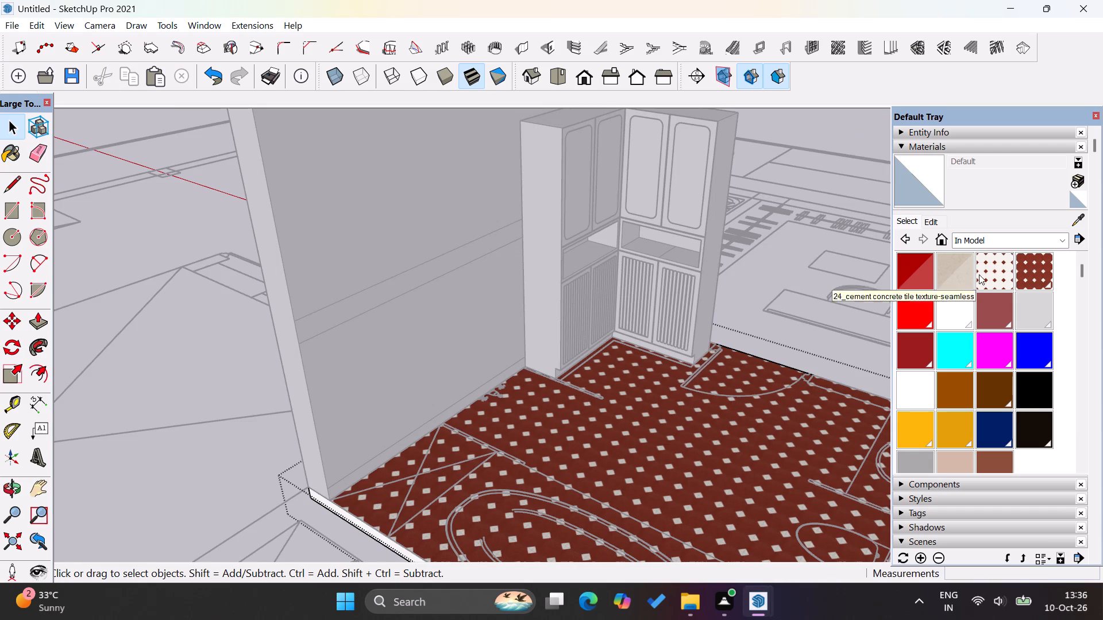
{"action": "left_click", "coordinate": [990, 279]}
{"action": "left_click", "coordinate": [636, 389]}
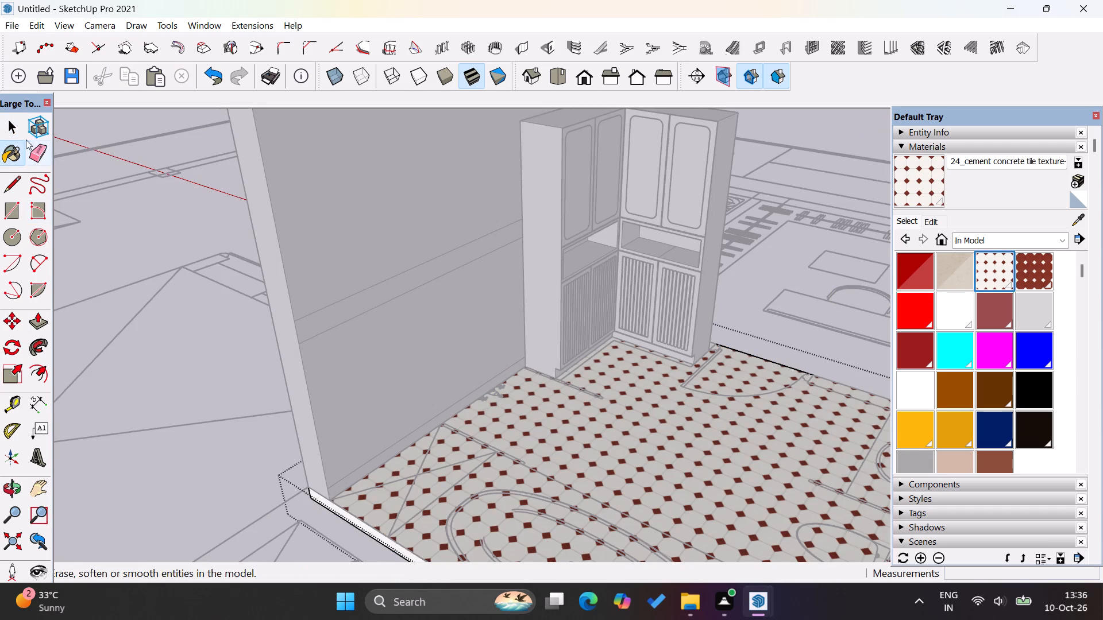
{"action": "left_click", "coordinate": [14, 128]}
{"action": "left_click", "coordinate": [145, 199]}
{"action": "scroll", "coordinate": [427, 312], "scroll_direction": "up", "scroll_amount": 4}
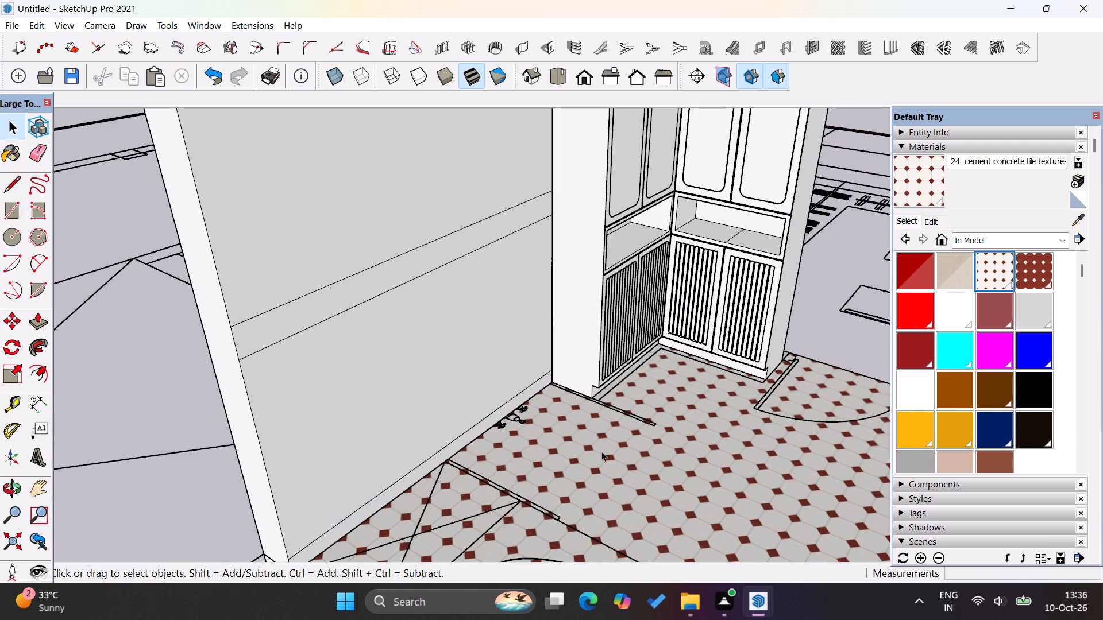
Repaint the bathroom floor with the in-model red tile material 30_cement concrete tile texture.
{"action": "double_click", "coordinate": [587, 462]}
{"action": "left_click", "coordinate": [1033, 275]}
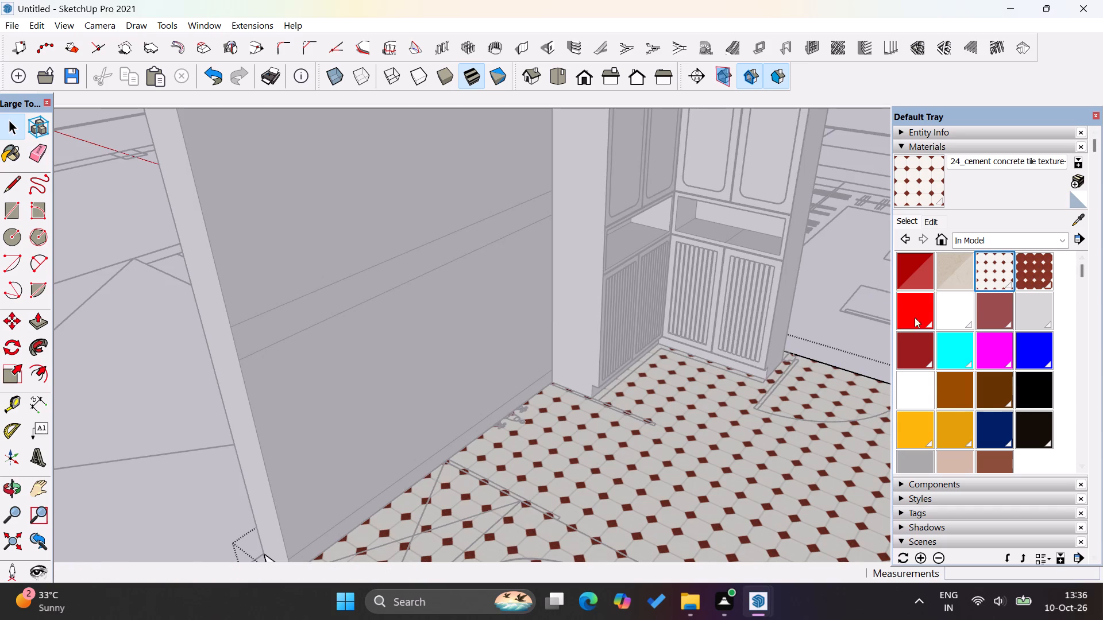
{"action": "left_click", "coordinate": [751, 417]}
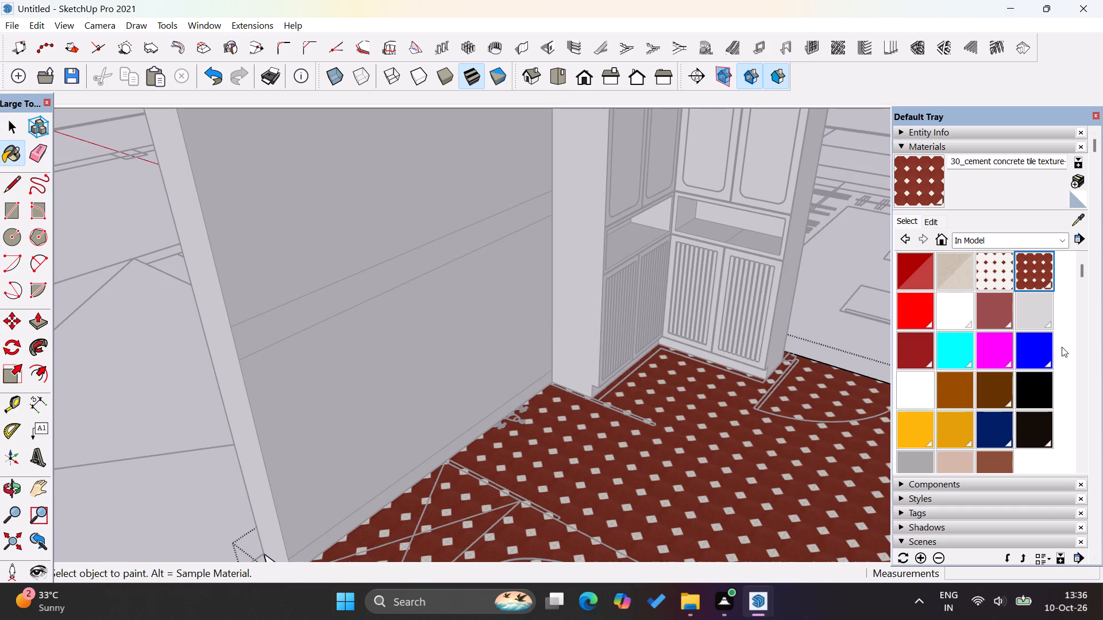
{"action": "scroll", "coordinate": [1062, 347], "scroll_direction": "down", "scroll_amount": 3}
{"action": "scroll", "coordinate": [1056, 347], "scroll_direction": "up", "scroll_amount": 8}
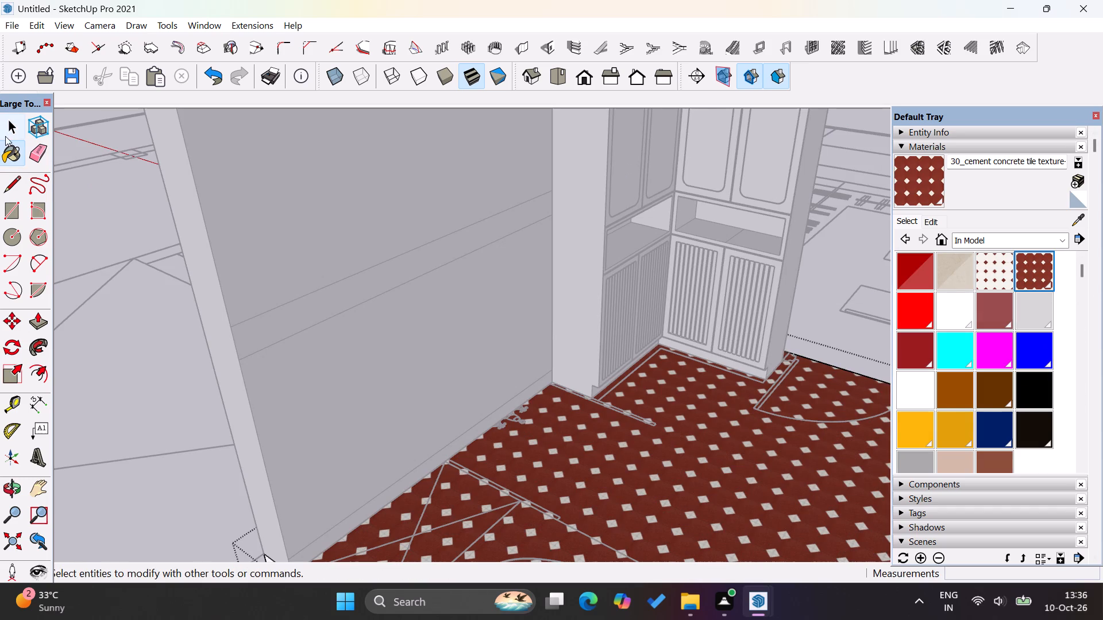
{"action": "left_click", "coordinate": [5, 131]}
{"action": "left_click", "coordinate": [117, 289]}
Paint the lower wall face below the horizontal band with the in-model material 197_clay plaster pbr texture.
{"action": "scroll", "coordinate": [297, 336], "scroll_direction": "up", "scroll_amount": 3}
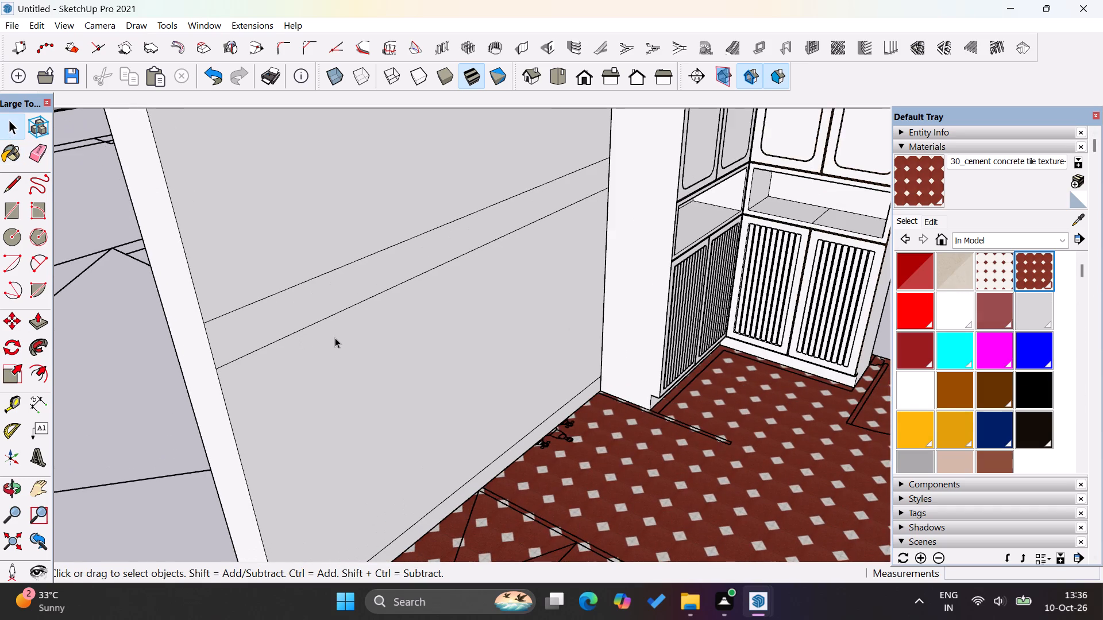
{"action": "double_click", "coordinate": [335, 338]}
{"action": "left_click", "coordinate": [339, 338]}
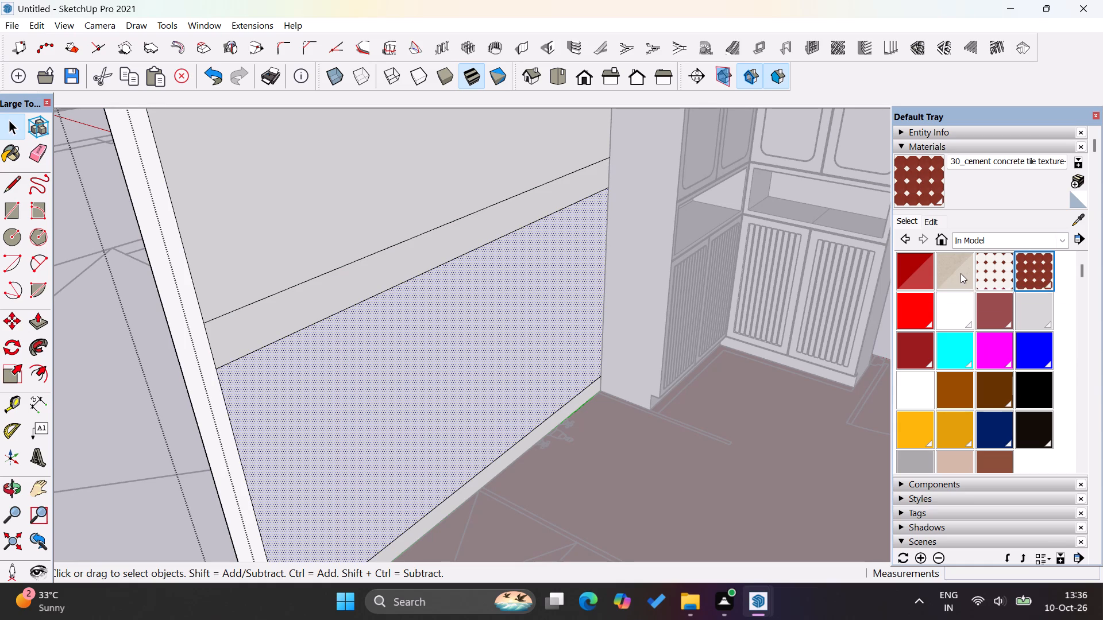
{"action": "left_click", "coordinate": [961, 273]}
{"action": "left_click", "coordinate": [404, 285]}
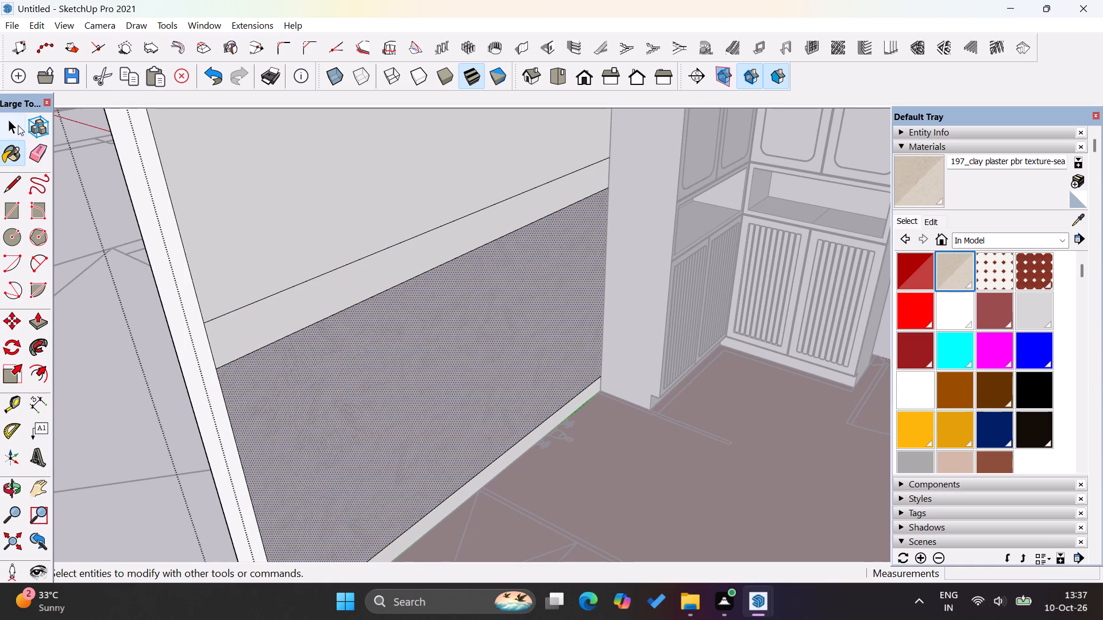
{"action": "left_click", "coordinate": [18, 125]}
{"action": "left_click", "coordinate": [92, 359]}
{"action": "scroll", "coordinate": [546, 292], "scroll_direction": "down", "scroll_amount": 2}
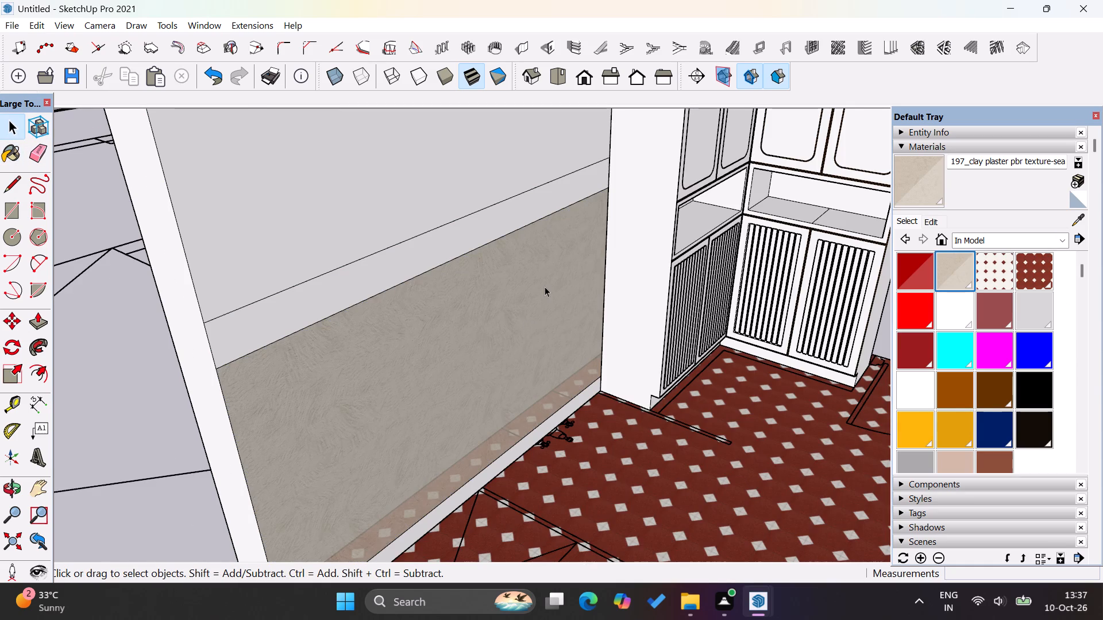
Set the opacity of the 197_clay plaster material to 100 and inspect the plastered wall.
{"action": "scroll", "coordinate": [545, 286], "scroll_direction": "down", "scroll_amount": 8}
{"action": "middle_click_drag", "start_coordinate": [554, 392], "coordinate": [384, 323]}
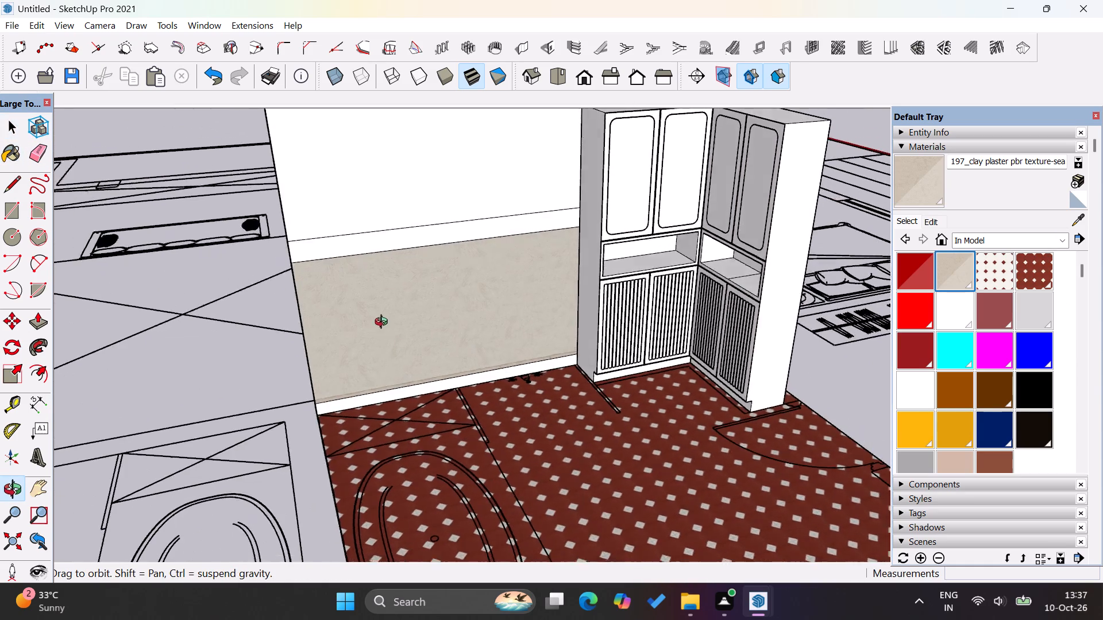
{"action": "middle_click_drag", "start_coordinate": [384, 323], "coordinate": [712, 402]}
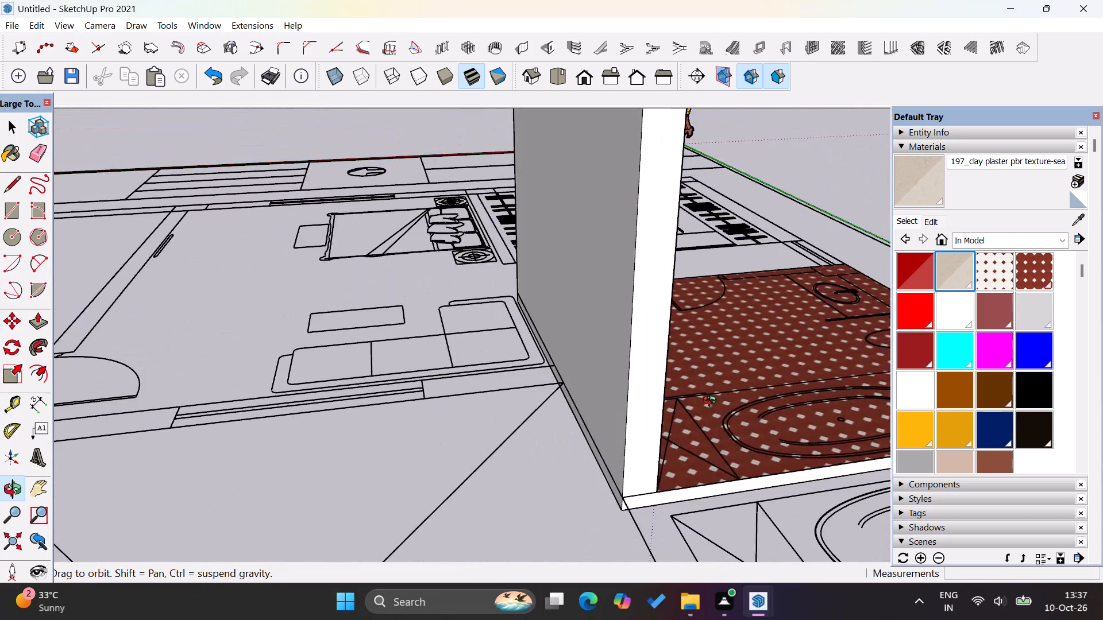
{"action": "middle_click_drag", "start_coordinate": [712, 402], "coordinate": [385, 409]}
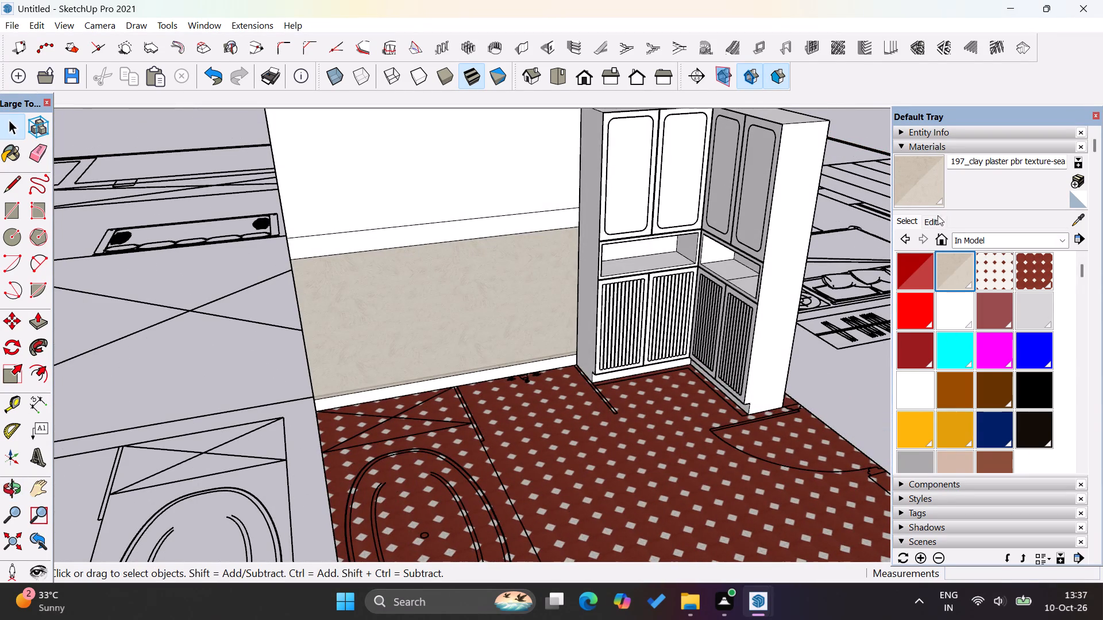
{"action": "left_click", "coordinate": [938, 221]}
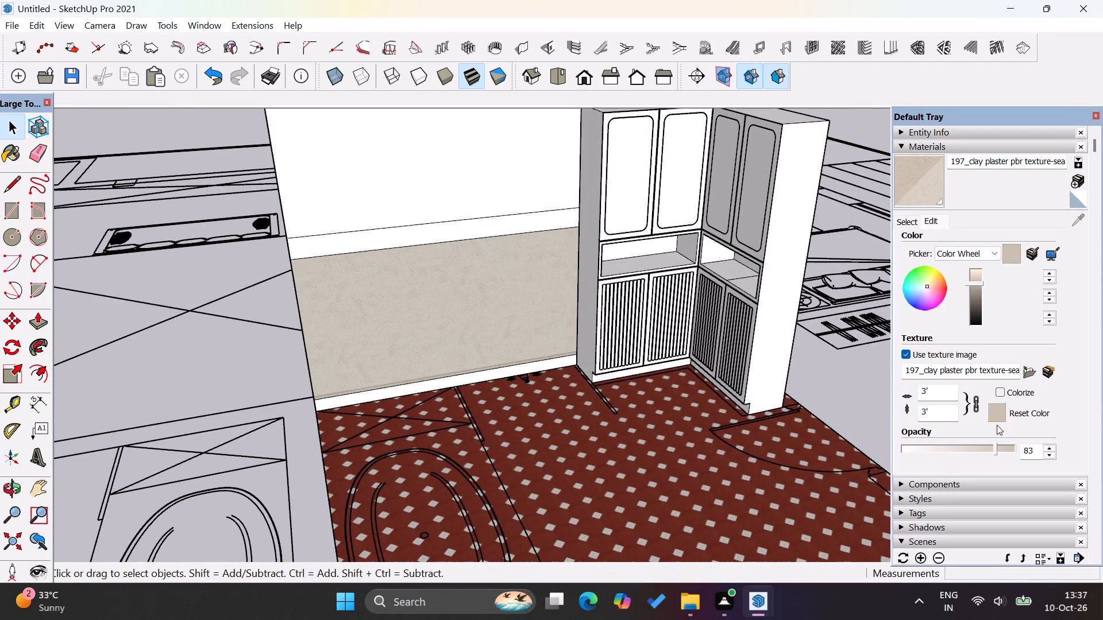
{"action": "left_click_drag", "start_coordinate": [994, 452], "coordinate": [959, 451]}
{"action": "left_click_drag", "start_coordinate": [959, 451], "coordinate": [1001, 454]}
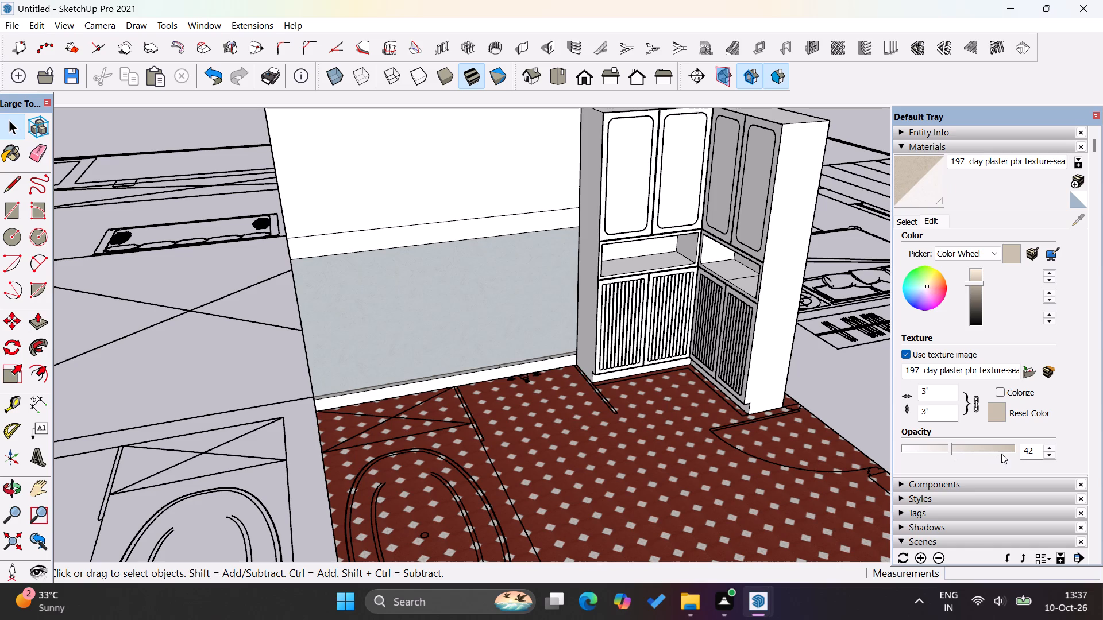
{"action": "left_click_drag", "start_coordinate": [1001, 454], "coordinate": [1015, 454]}
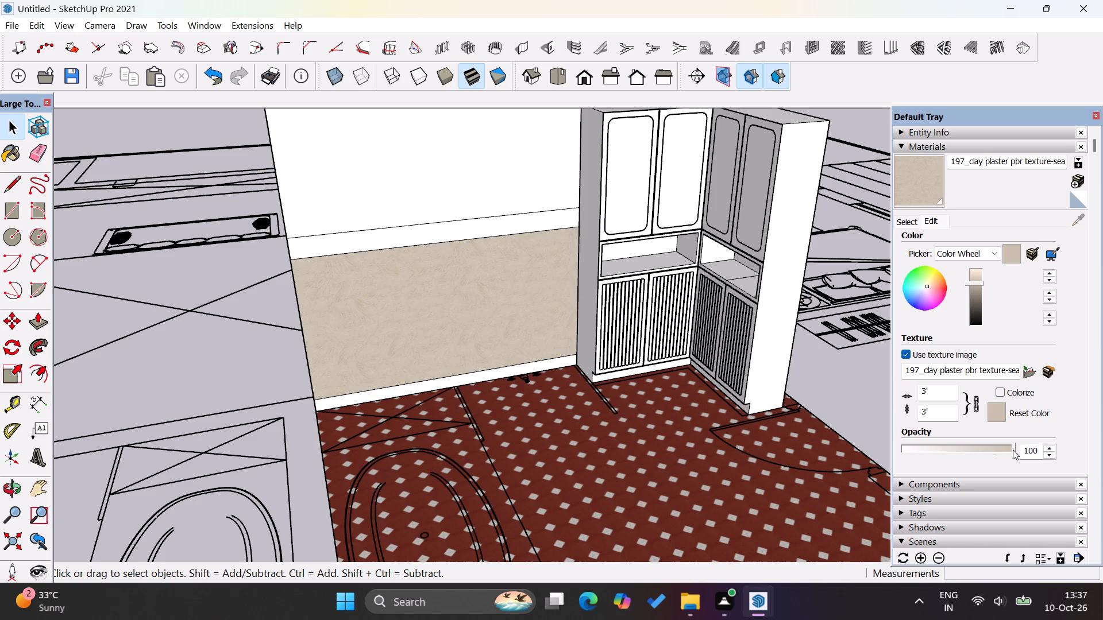
{"action": "scroll", "coordinate": [995, 345], "scroll_direction": "down", "scroll_amount": 5}
{"action": "left_click", "coordinate": [163, 263]}
{"action": "scroll", "coordinate": [383, 349], "scroll_direction": "up", "scroll_amount": 7}
{"action": "middle_click_drag", "start_coordinate": [349, 363], "coordinate": [433, 385]}
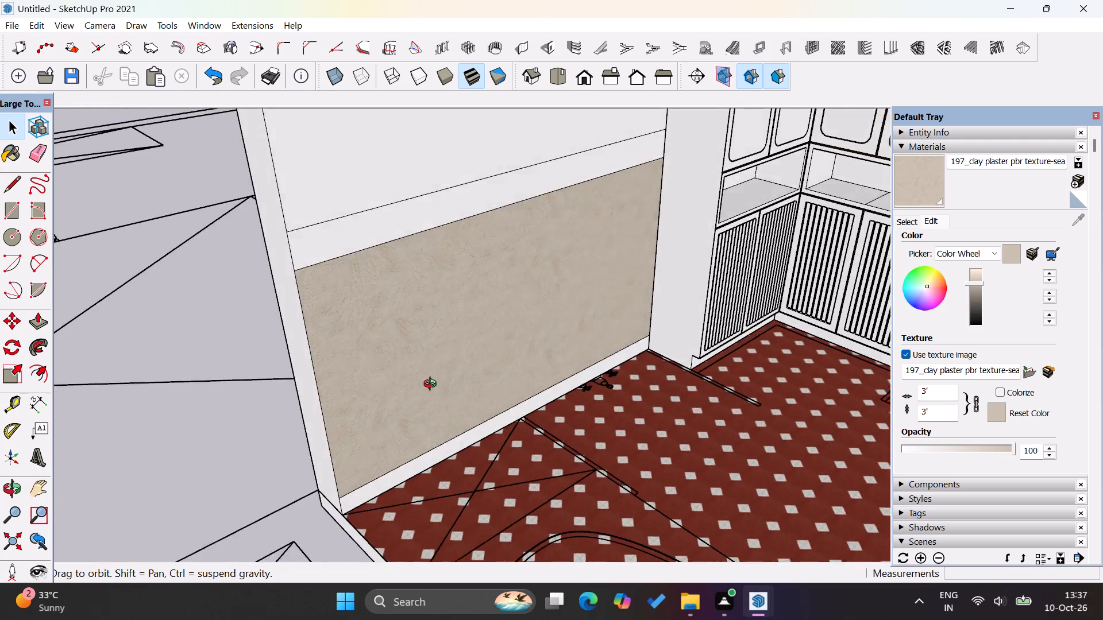
{"action": "middle_click_drag", "start_coordinate": [433, 385], "coordinate": [384, 345]}
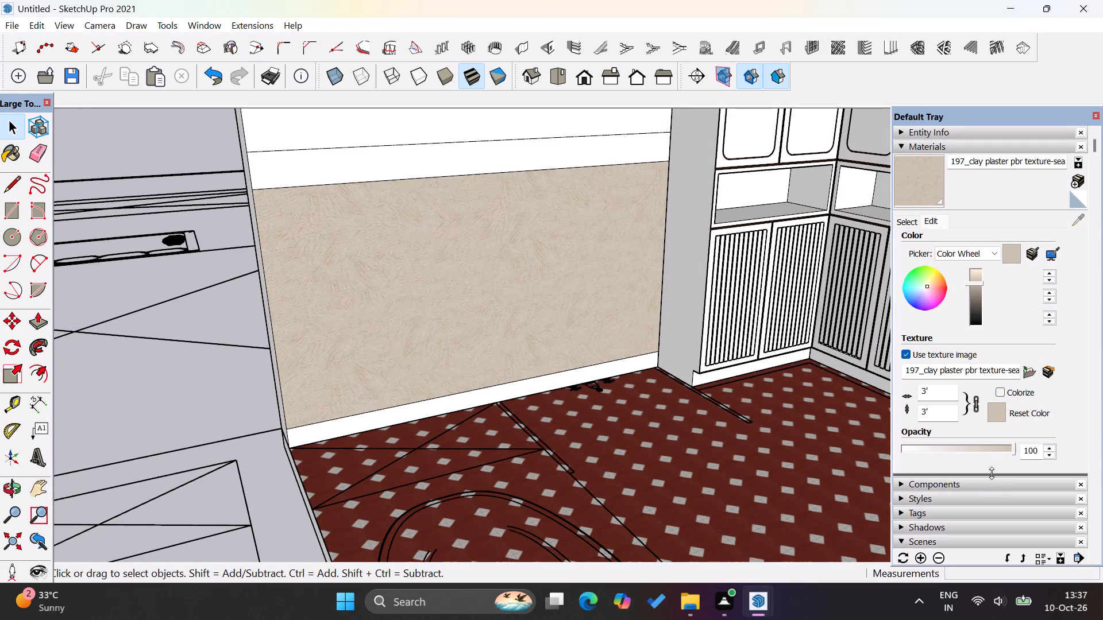
{"action": "scroll", "coordinate": [301, 398], "scroll_direction": "down", "scroll_amount": 4}
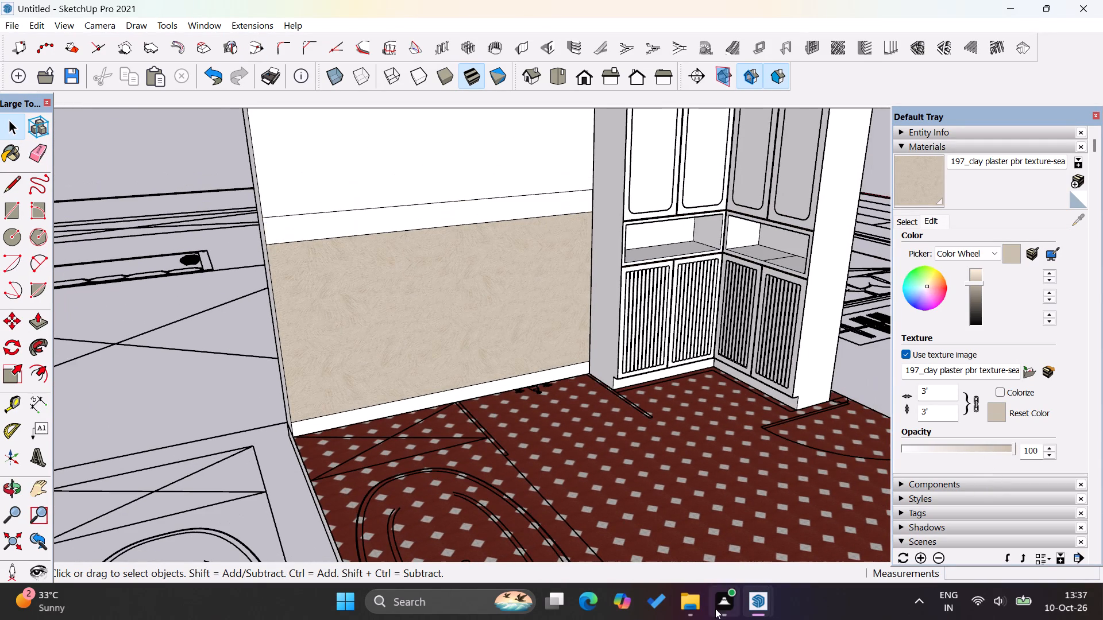
Switch to the bathroom model and copy its whole wall group, which carries the red tiling and floral border.
{"action": "left_click", "coordinate": [829, 533]}
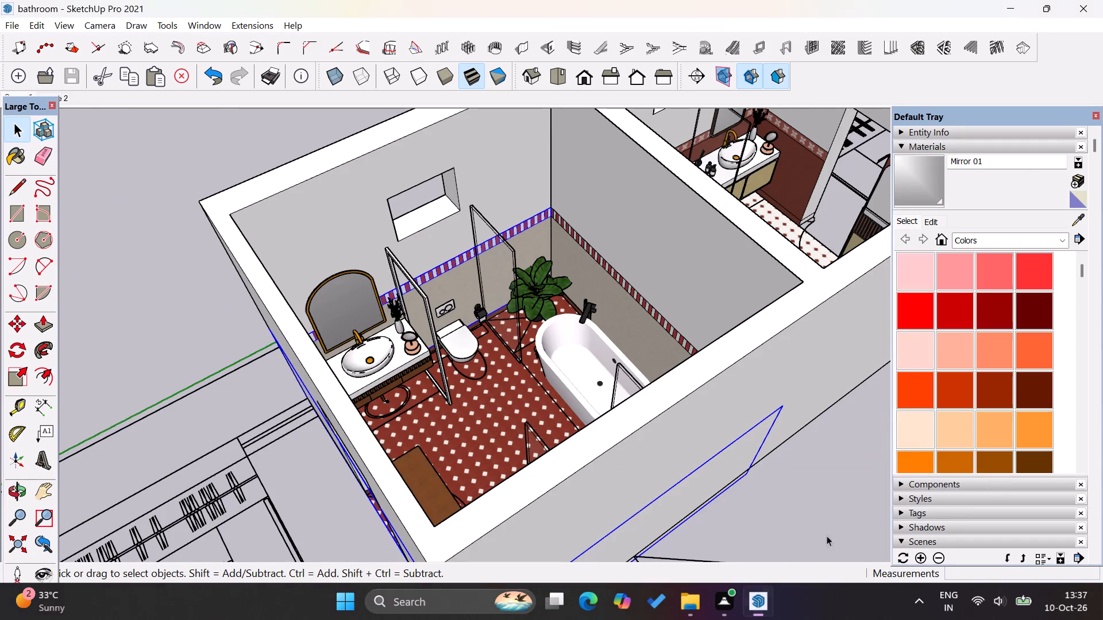
{"action": "scroll", "coordinate": [493, 358], "scroll_direction": "down", "scroll_amount": 3}
{"action": "left_click", "coordinate": [741, 173]}
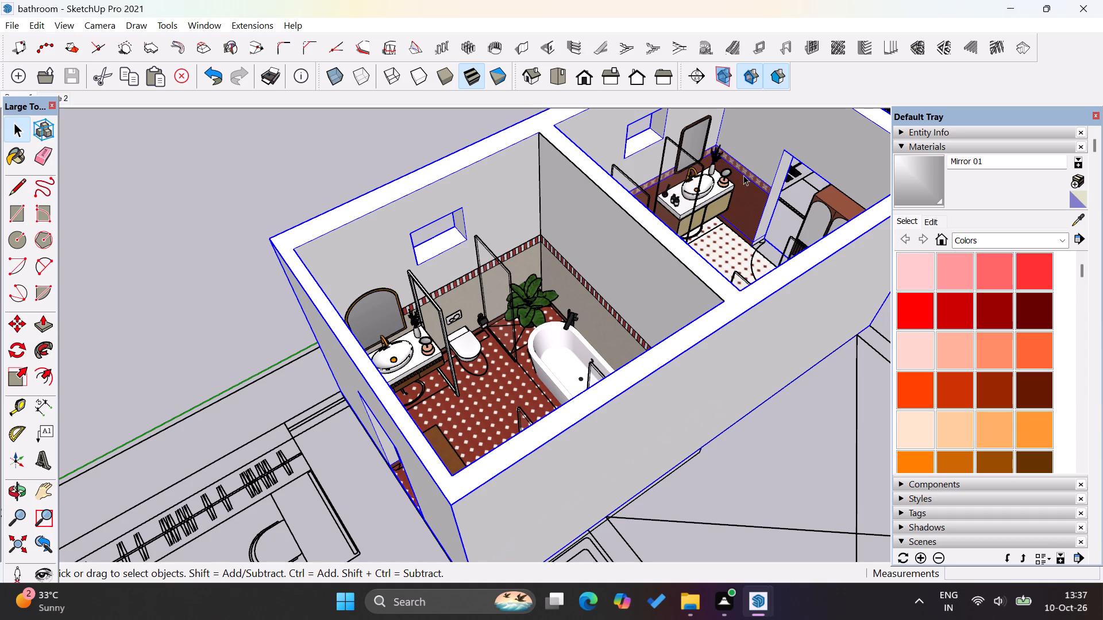
{"action": "left_click", "coordinate": [746, 171]}
{"action": "left_click", "coordinate": [749, 172]}
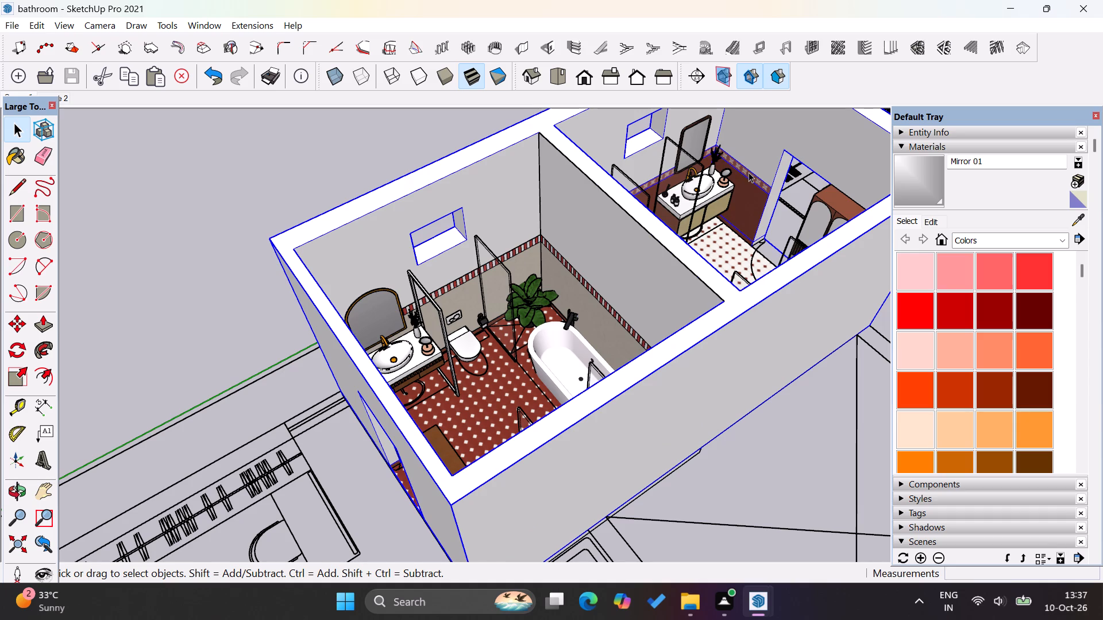
{"action": "left_click", "coordinate": [749, 172]}
{"action": "double_click", "coordinate": [749, 175]}
{"action": "left_click", "coordinate": [749, 176]}
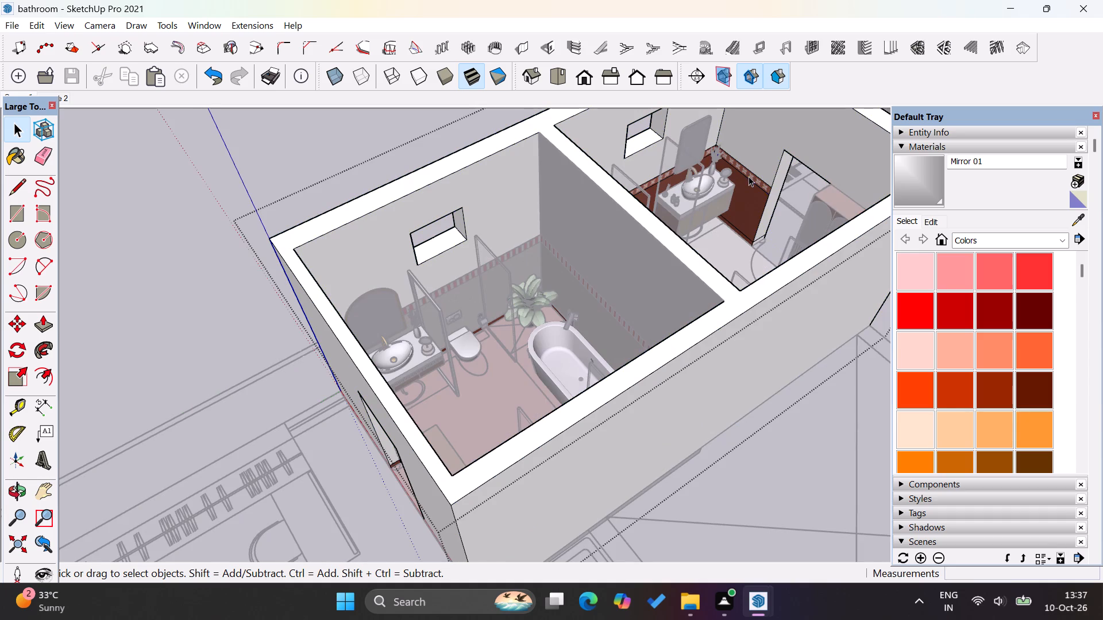
{"action": "left_click", "coordinate": [746, 175]}
{"action": "left_click", "coordinate": [743, 172]}
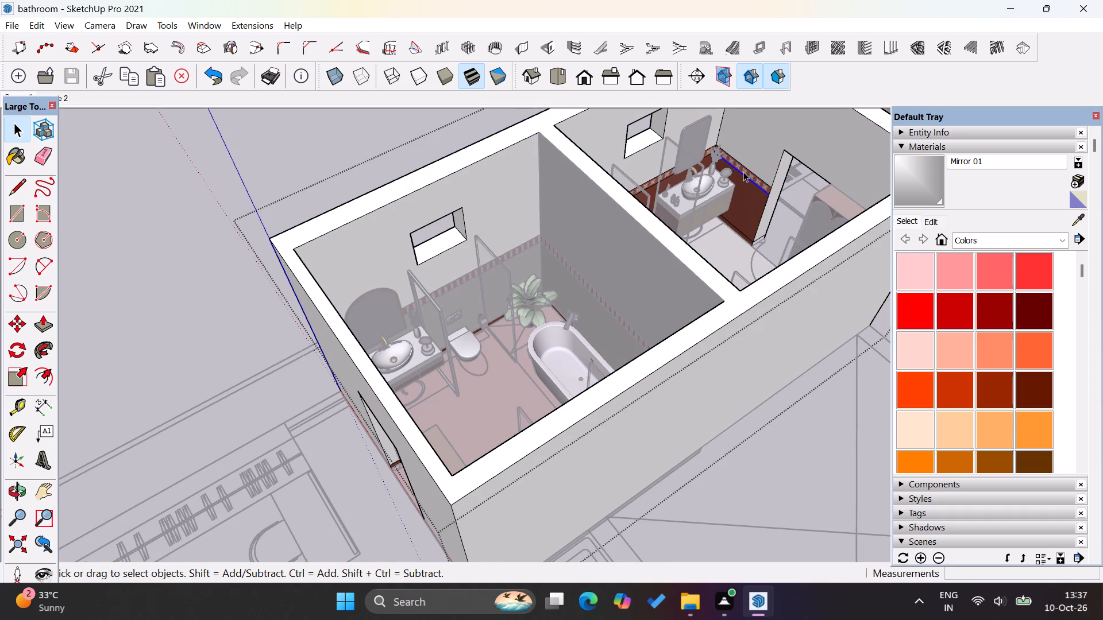
{"action": "scroll", "coordinate": [751, 173], "scroll_direction": "up", "scroll_amount": 20}
{"action": "scroll", "coordinate": [751, 173], "scroll_direction": "up", "scroll_amount": 11}
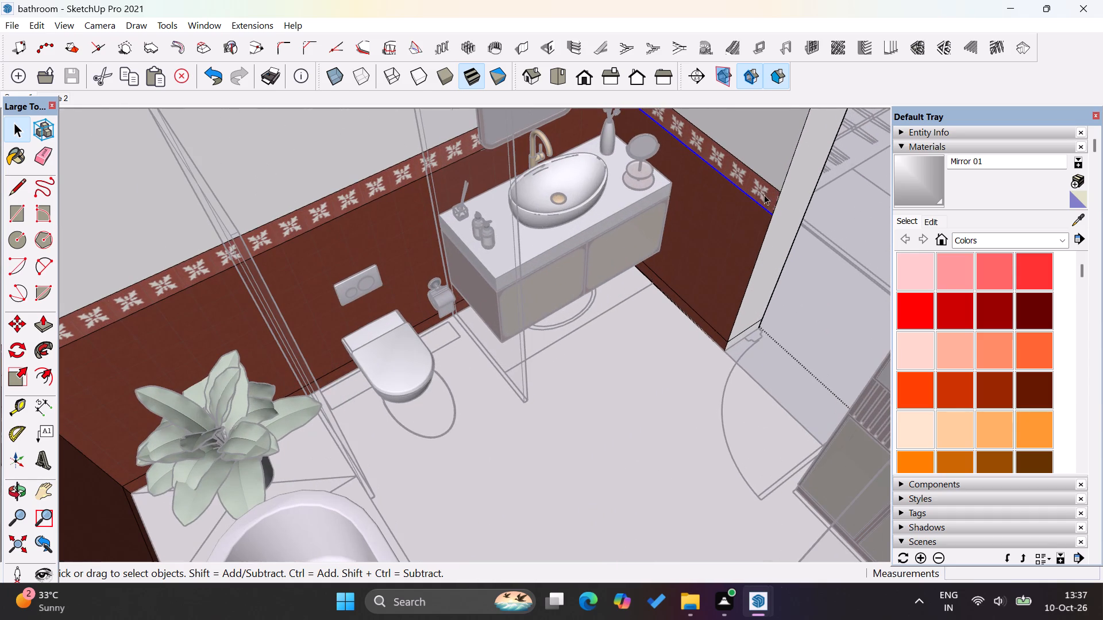
{"action": "double_click", "coordinate": [761, 192]}
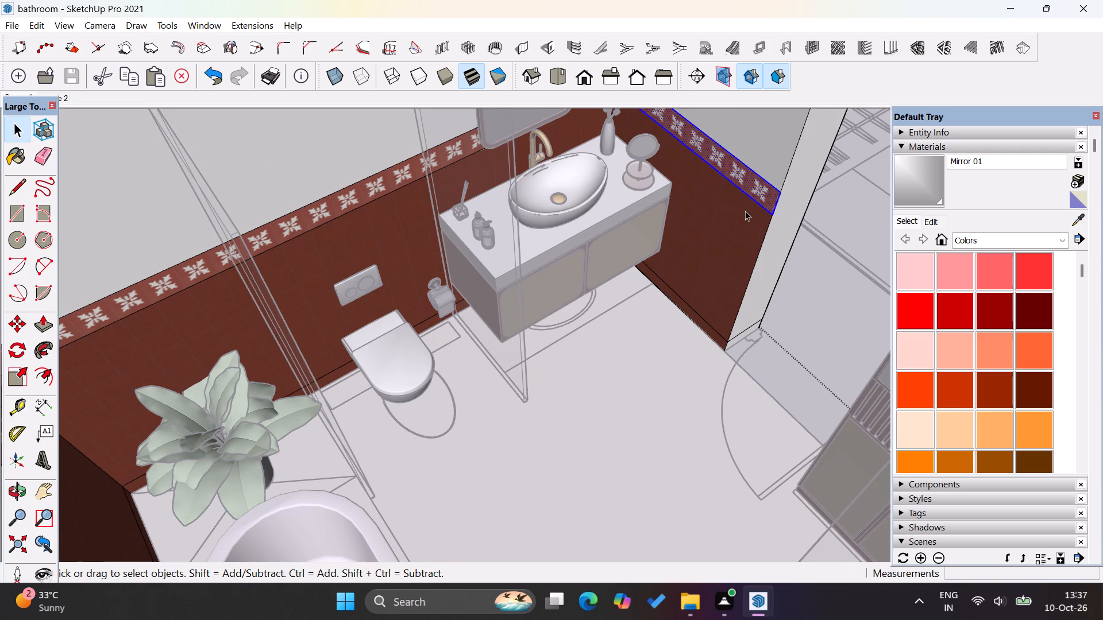
{"action": "left_click", "coordinate": [839, 291]}
{"action": "left_click", "coordinate": [782, 230]}
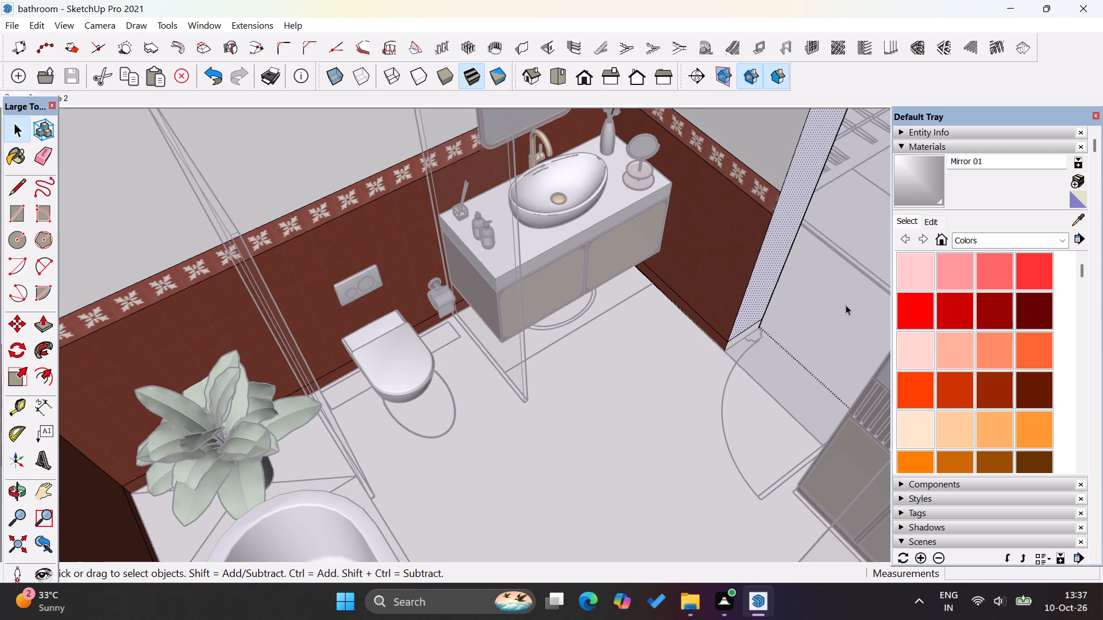
{"action": "triple_click", "coordinate": [846, 305]}
{"action": "left_click", "coordinate": [843, 305]}
{"action": "left_click", "coordinate": [752, 248]}
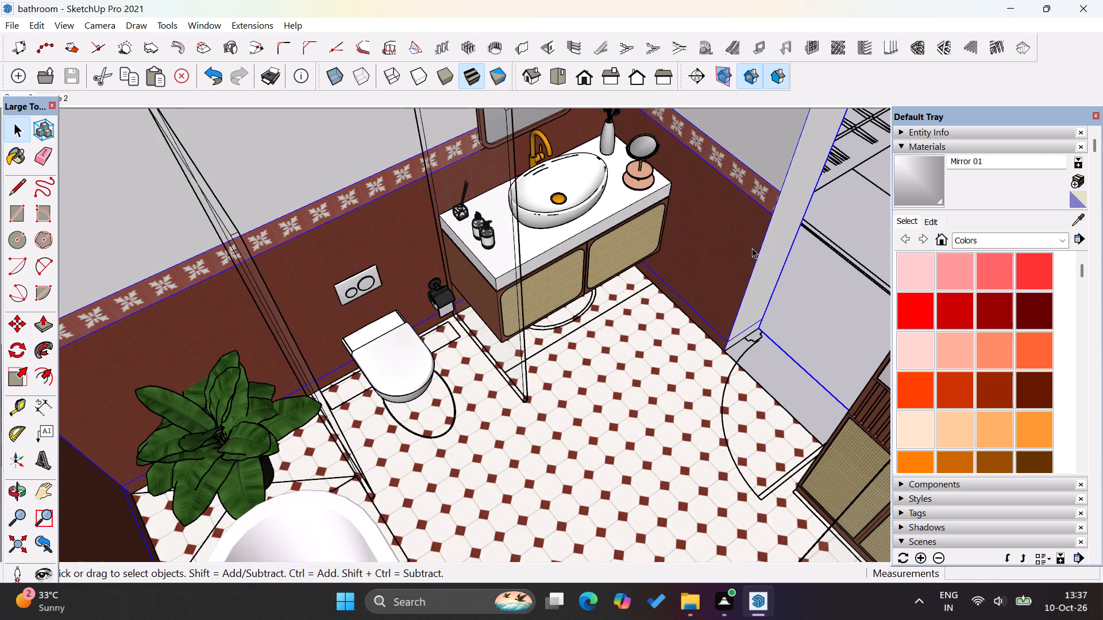
{"action": "key", "text": "ctrl+c"}
Switch back to the untitled plan and paste the copied wall group beside the bathroom, over the neighbouring rooms.
{"action": "left_click", "coordinate": [711, 556]}
{"action": "scroll", "coordinate": [555, 400], "scroll_direction": "down", "scroll_amount": 10}
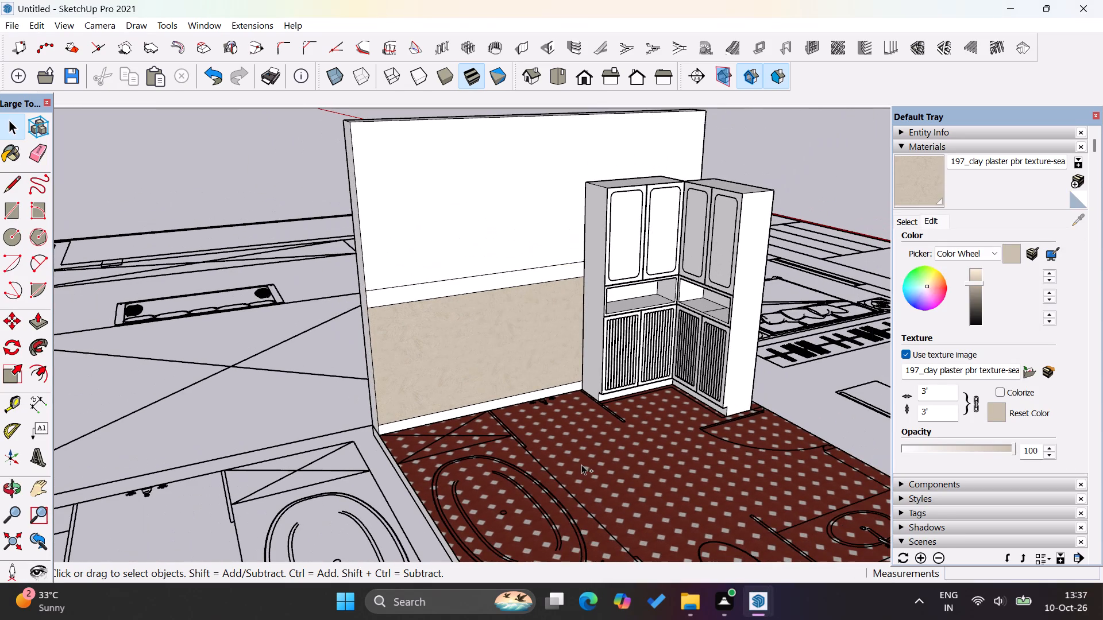
{"action": "key", "text": "ctrl+v"}
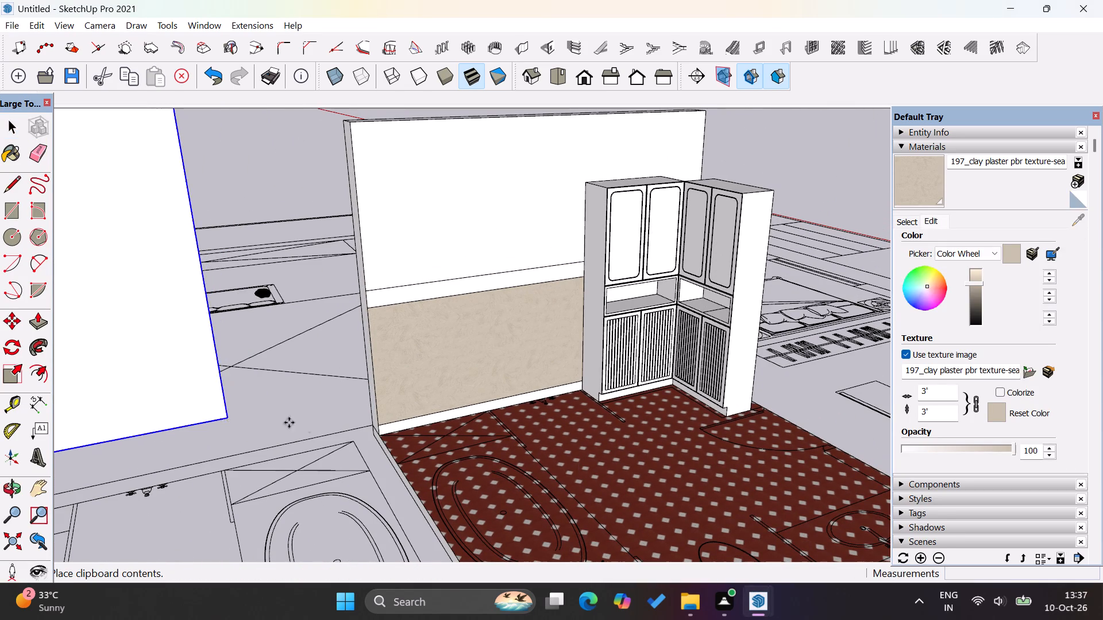
{"action": "scroll", "coordinate": [373, 443], "scroll_direction": "down", "scroll_amount": 12}
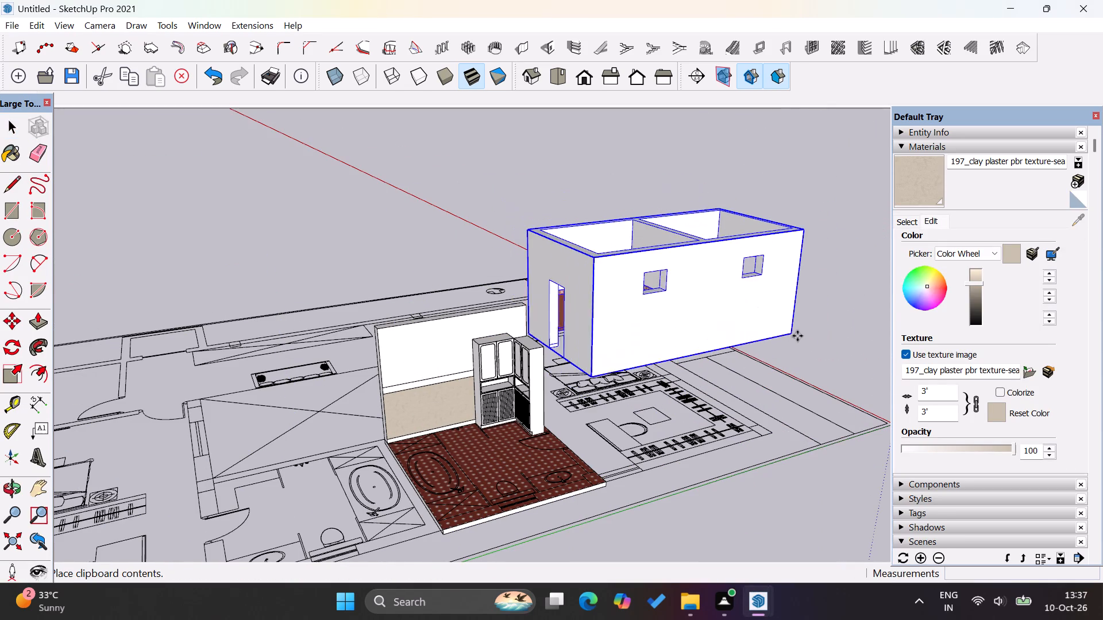
{"action": "left_click", "coordinate": [809, 340]}
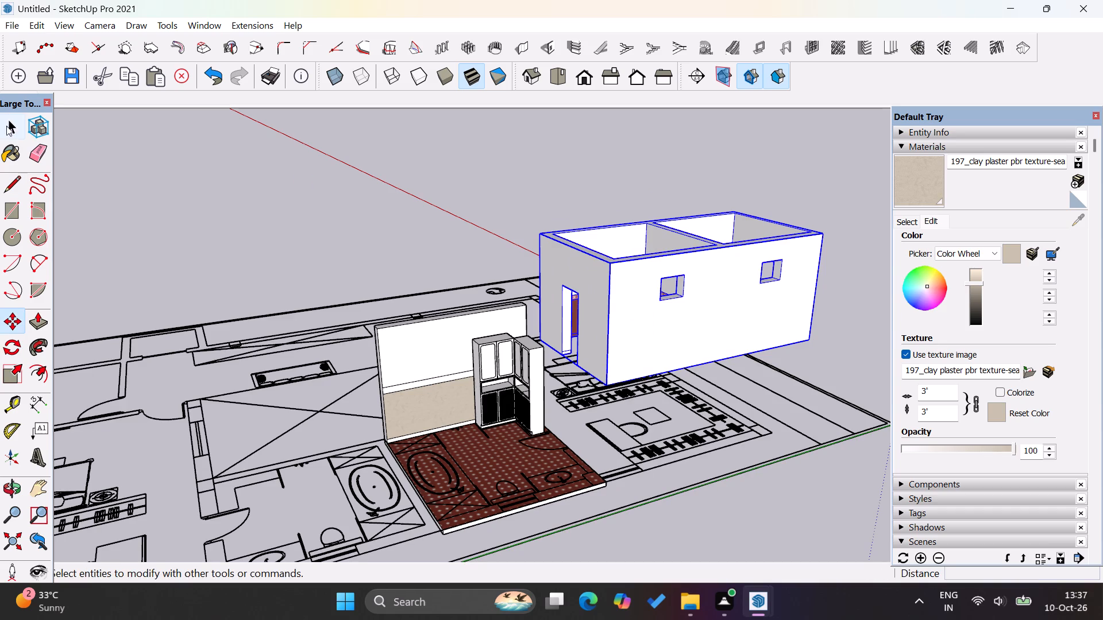
Delete the pasted wall group from the plan.
{"action": "left_click", "coordinate": [6, 126]}
{"action": "left_click", "coordinate": [344, 273]}
{"action": "left_click", "coordinate": [606, 319]}
{"action": "key", "text": "Delete"}
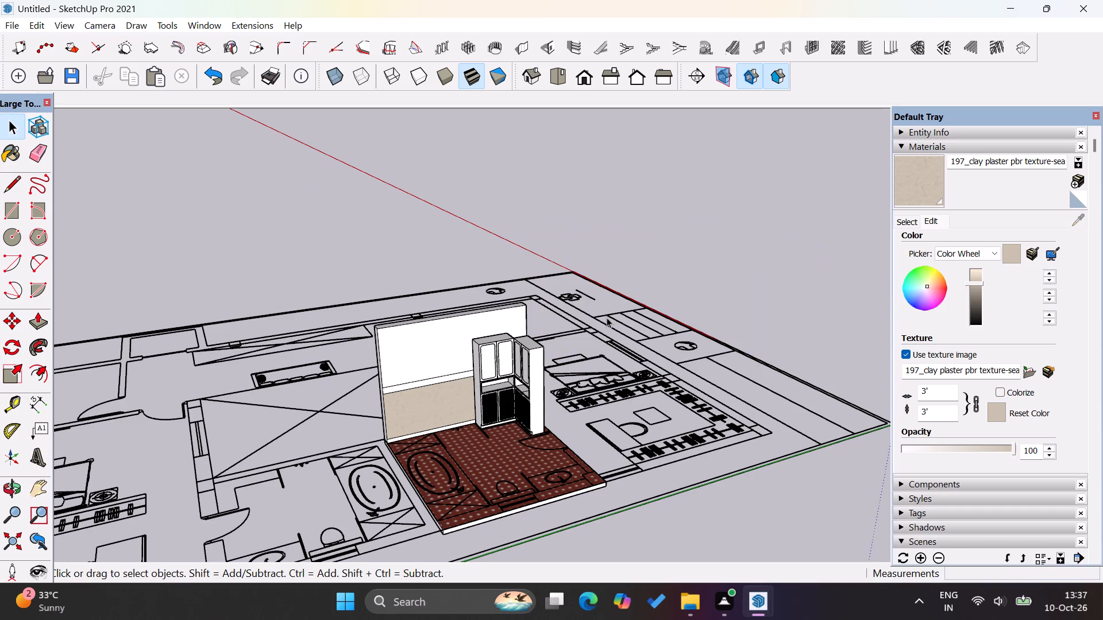
Paint the narrow strip above the wall's plaster with the 79_border traditional encaustic material.
{"action": "scroll", "coordinate": [403, 446], "scroll_direction": "up", "scroll_amount": 20}
{"action": "scroll", "coordinate": [403, 446], "scroll_direction": "up", "scroll_amount": 2}
{"action": "double_click", "coordinate": [432, 356]}
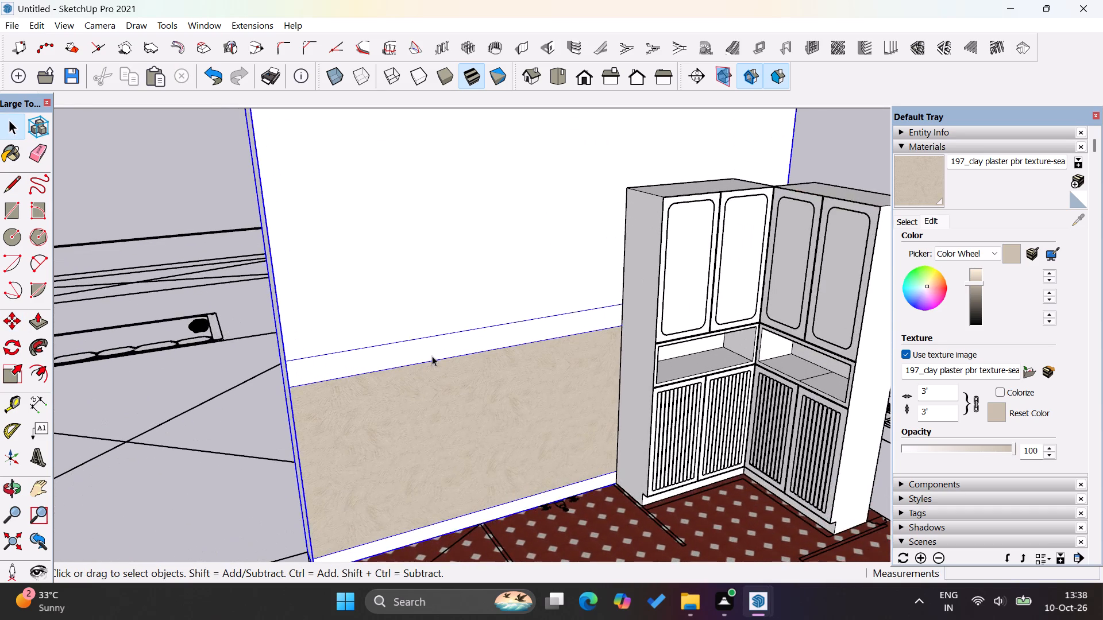
{"action": "left_click", "coordinate": [426, 351]}
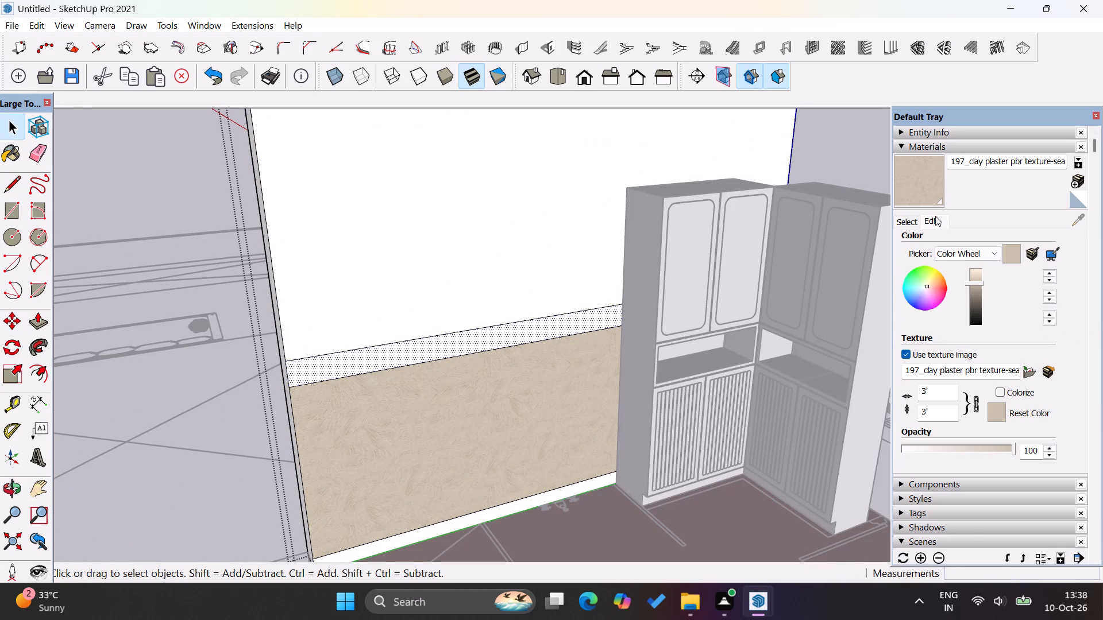
{"action": "left_click", "coordinate": [909, 218]}
{"action": "left_click", "coordinate": [968, 303]}
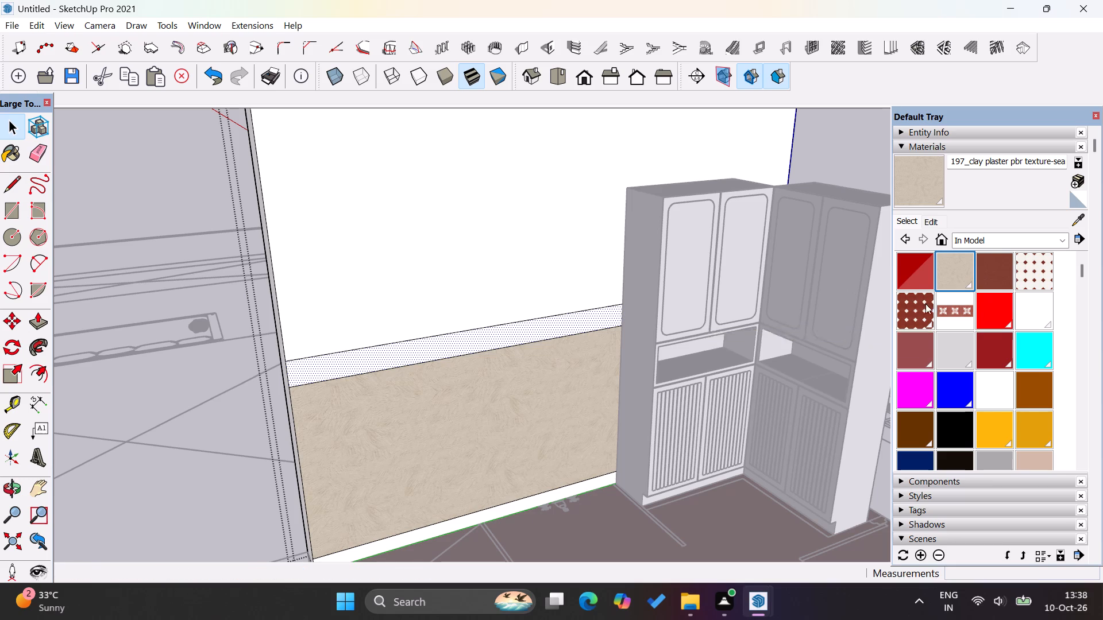
{"action": "left_click", "coordinate": [496, 336]}
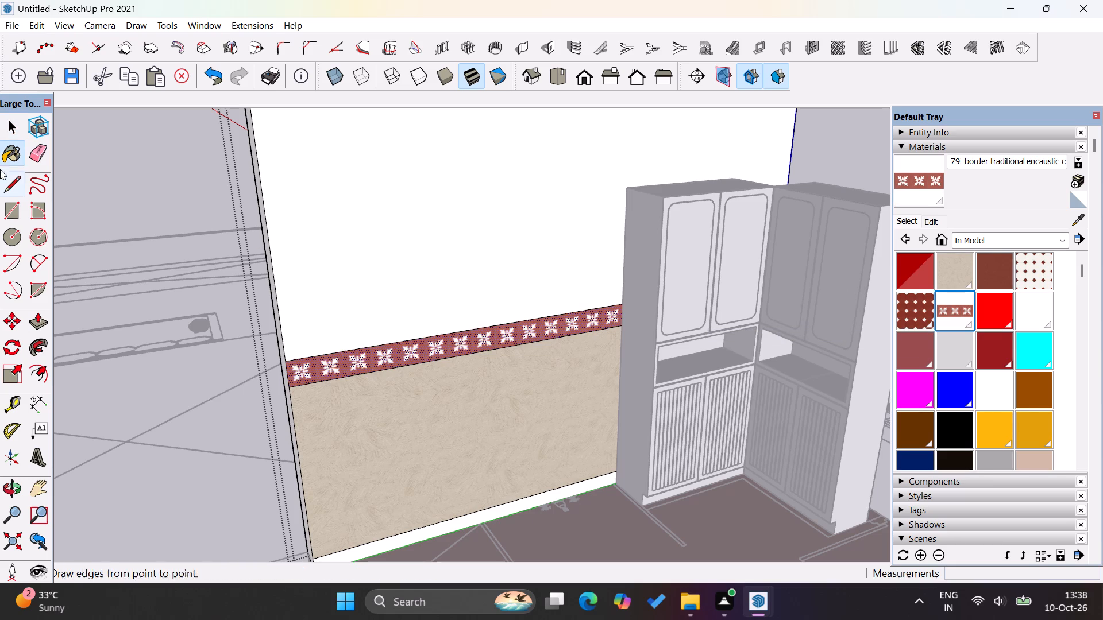
{"action": "left_click", "coordinate": [18, 128]}
{"action": "left_click", "coordinate": [167, 317]}
Lighten the colour of the 197_clay plaster material slightly and set its opacity to 100.
{"action": "double_click", "coordinate": [353, 423]}
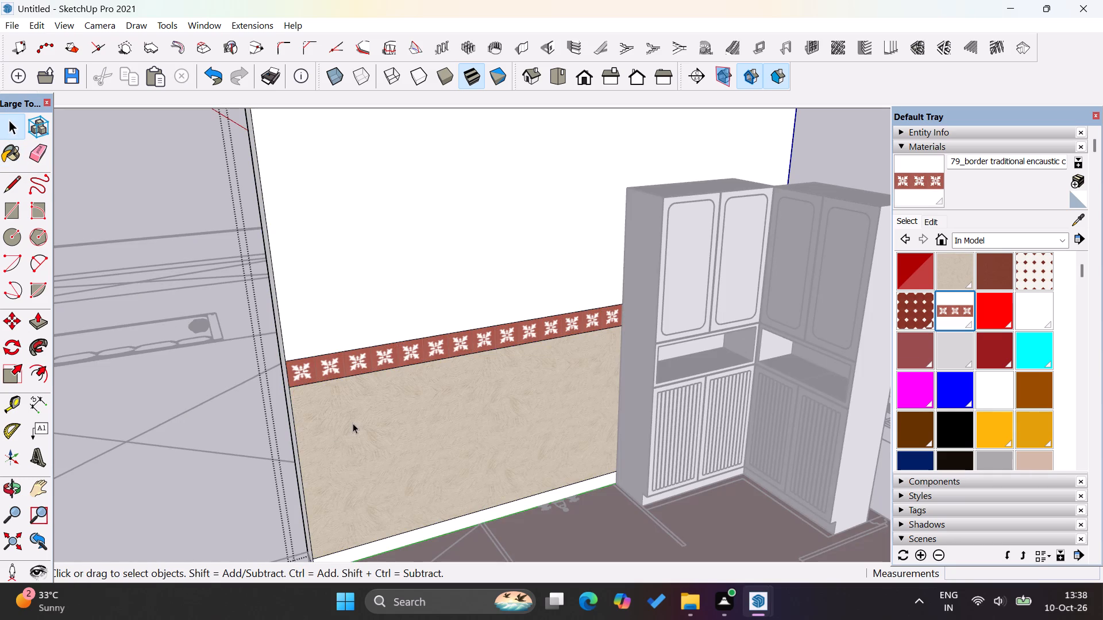
{"action": "left_click", "coordinate": [951, 275]}
{"action": "left_click", "coordinate": [467, 409]}
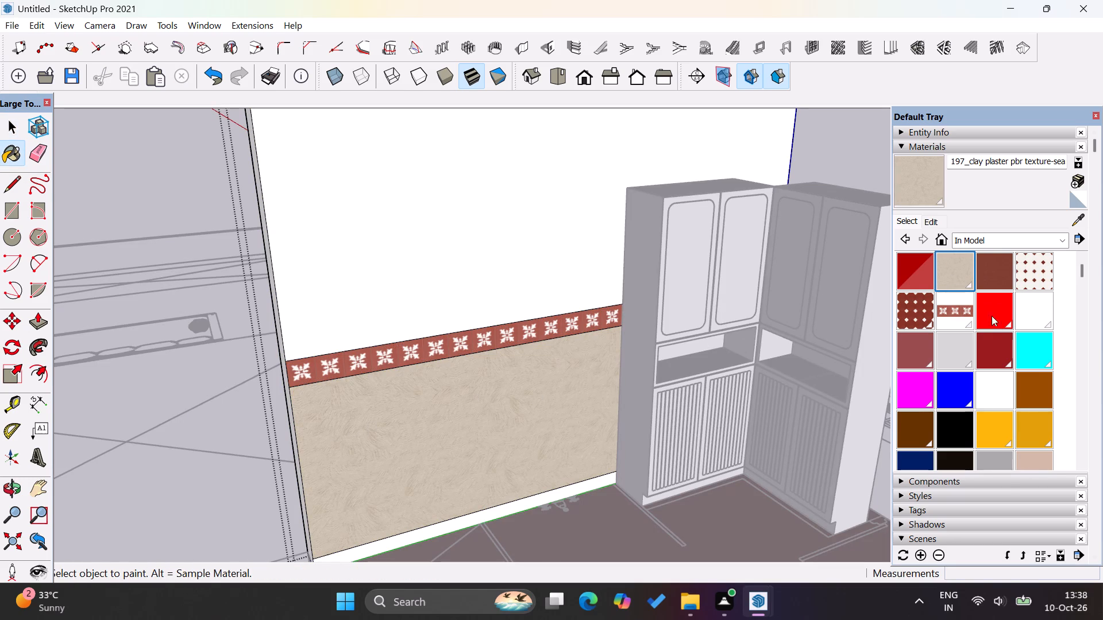
{"action": "left_click", "coordinate": [929, 222]}
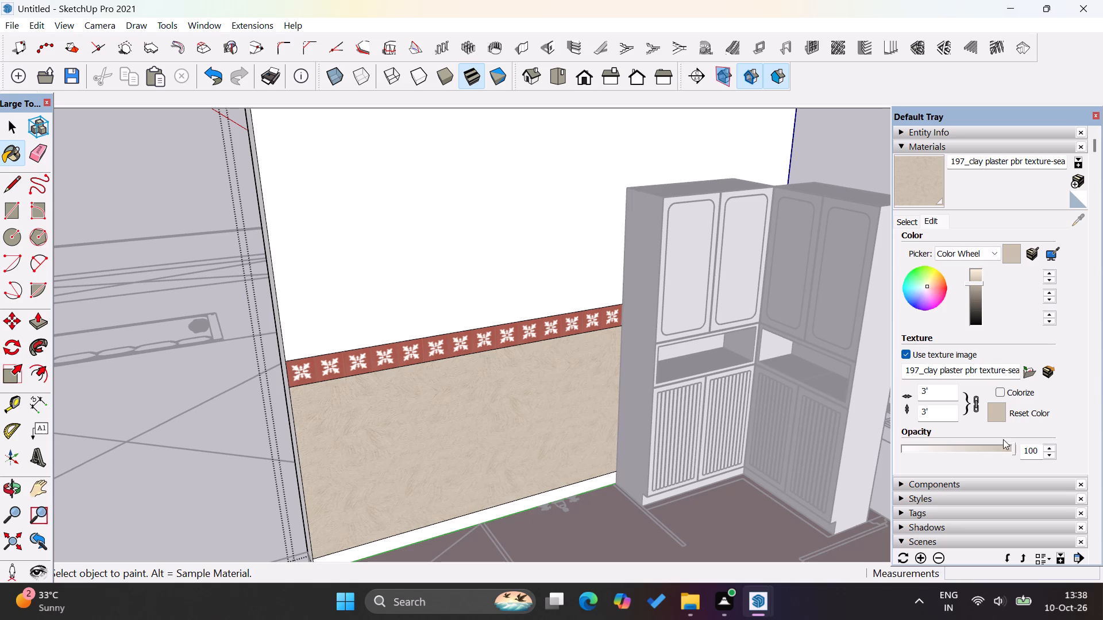
{"action": "left_click", "coordinate": [994, 450]}
{"action": "left_click", "coordinate": [1015, 449]}
{"action": "left_click", "coordinate": [972, 282]}
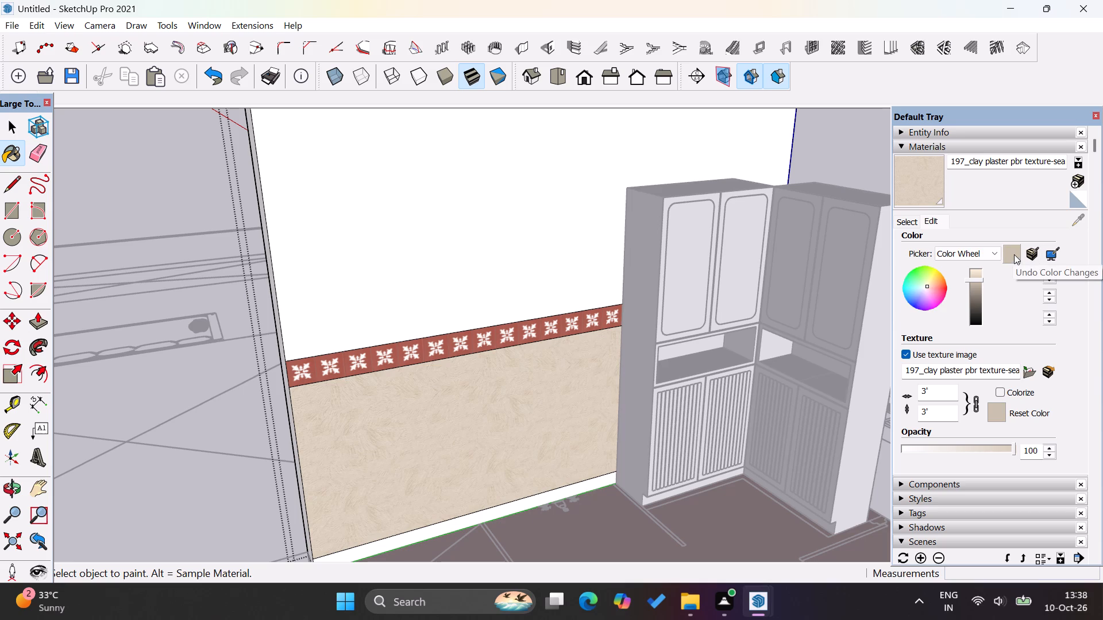
{"action": "left_click", "coordinate": [15, 134]}
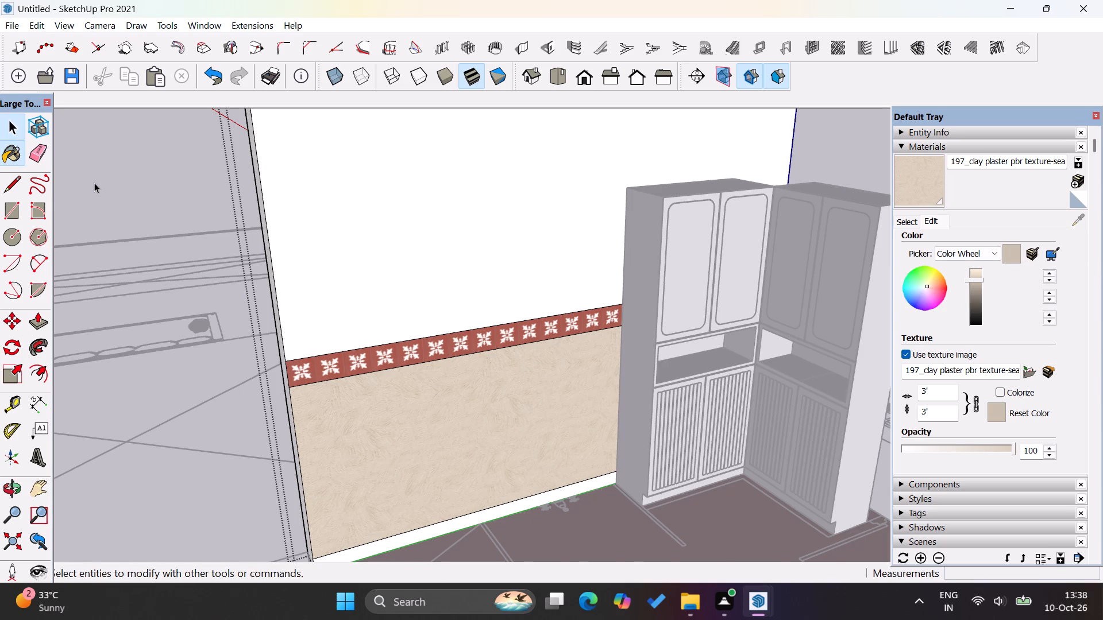
{"action": "left_click", "coordinate": [94, 183]}
Examine the plastered and bordered wall from around the cabinets and compare it with the bathroom model.
{"action": "scroll", "coordinate": [437, 410], "scroll_direction": "down", "scroll_amount": 17}
{"action": "middle_click_drag", "start_coordinate": [709, 471], "coordinate": [575, 486]}
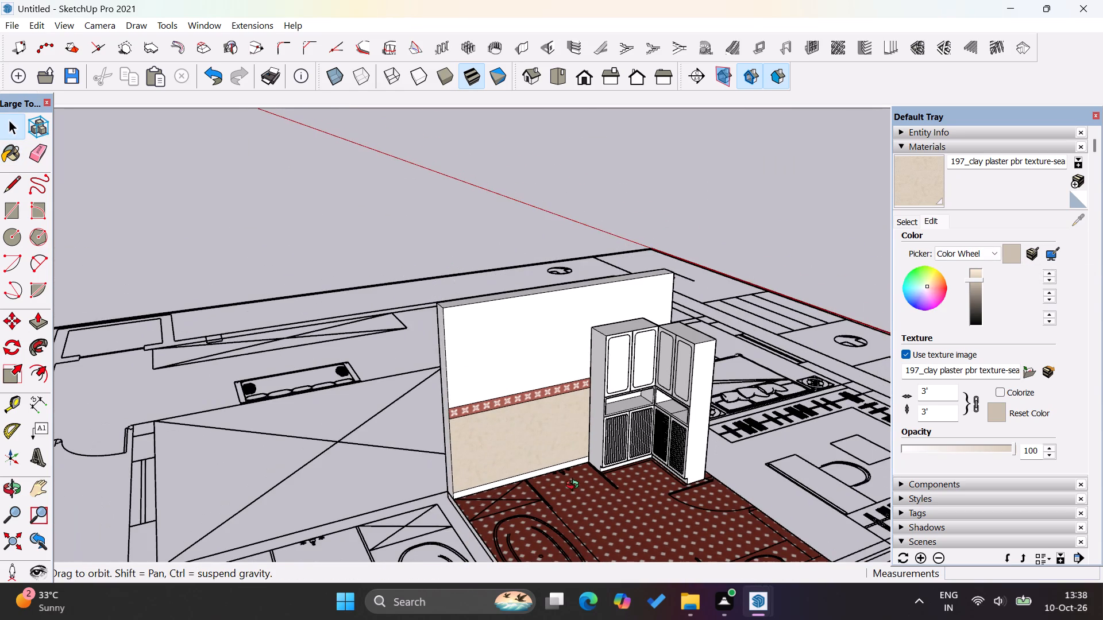
{"action": "middle_click_drag", "start_coordinate": [575, 486], "coordinate": [344, 483]}
{"action": "scroll", "coordinate": [500, 444], "scroll_direction": "up", "scroll_amount": 4}
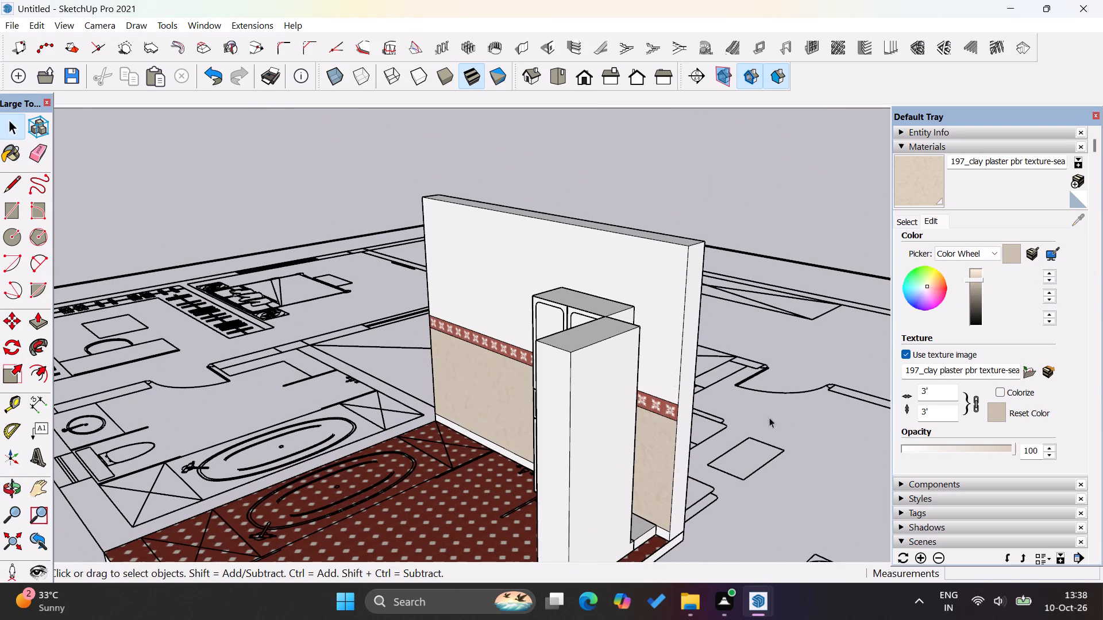
{"action": "left_click", "coordinate": [841, 542]}
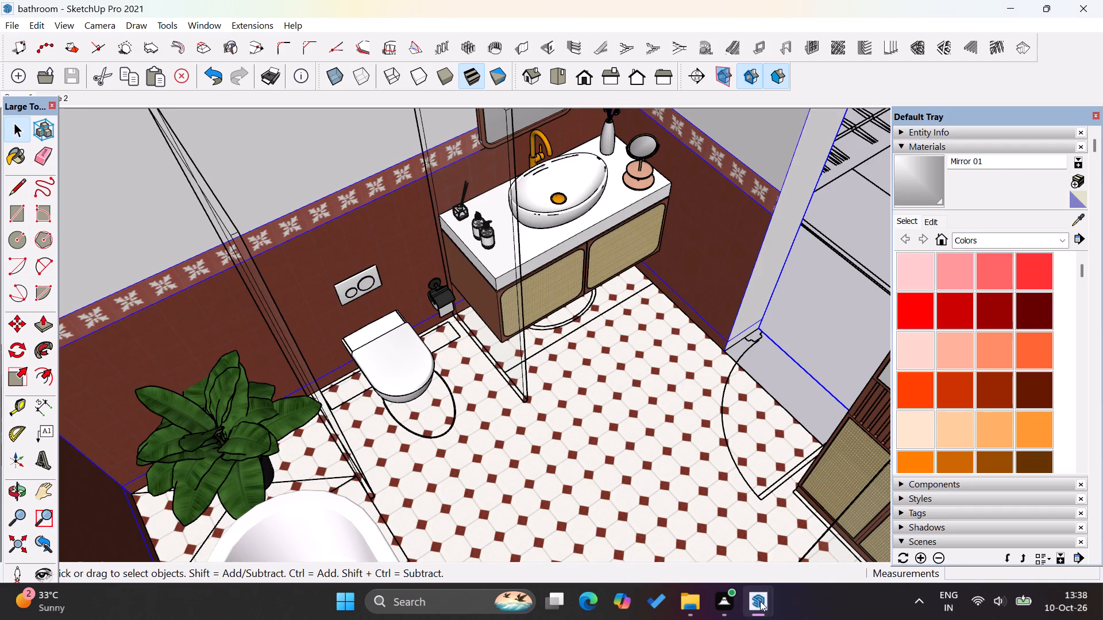
{"action": "left_click", "coordinate": [656, 526]}
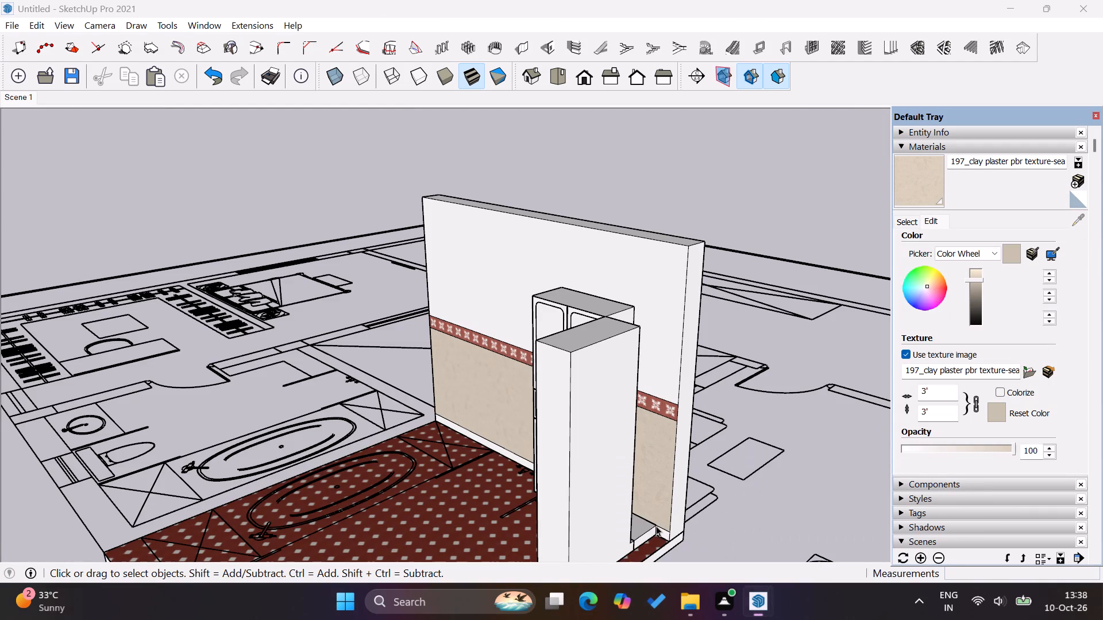
{"action": "scroll", "coordinate": [684, 424], "scroll_direction": "down", "scroll_amount": 7}
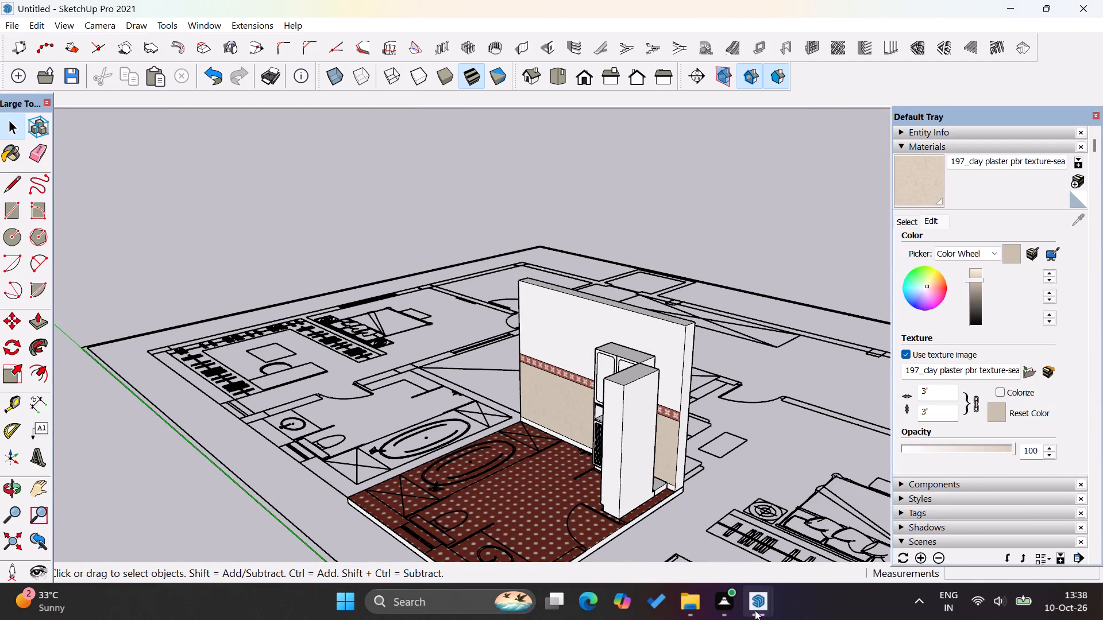
Switch to the bathroom model and copy the washbasin vanity cabinet with the woven door fronts.
{"action": "left_click", "coordinate": [852, 537]}
{"action": "scroll", "coordinate": [566, 329], "scroll_direction": "down", "scroll_amount": 10}
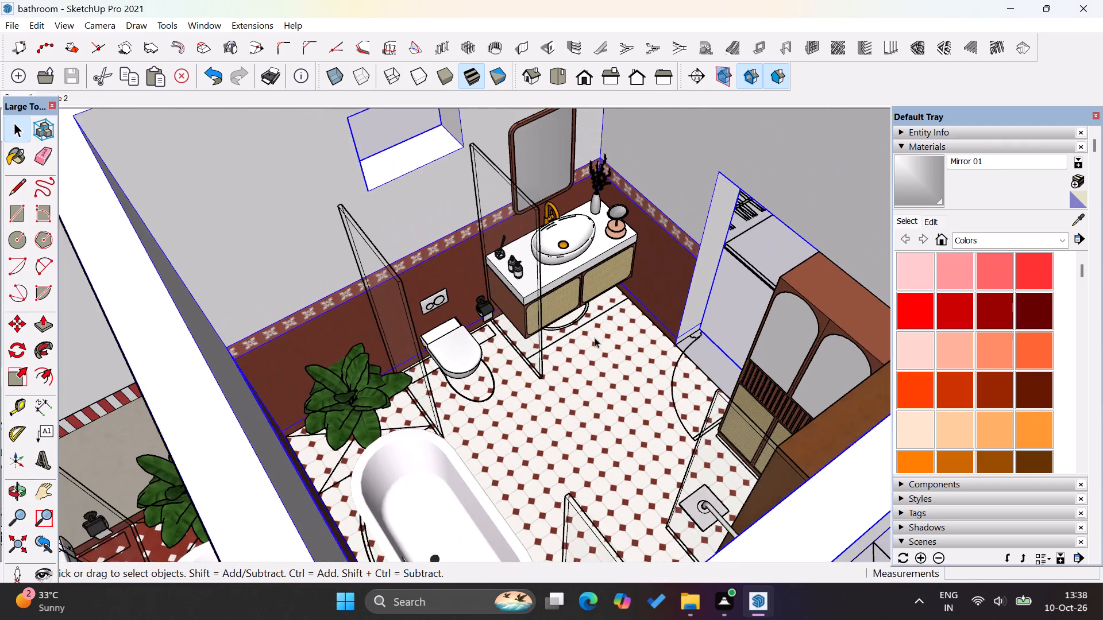
{"action": "scroll", "coordinate": [595, 338], "scroll_direction": "down", "scroll_amount": 8}
{"action": "scroll", "coordinate": [528, 358], "scroll_direction": "down", "scroll_amount": 9}
{"action": "left_click", "coordinate": [377, 195]}
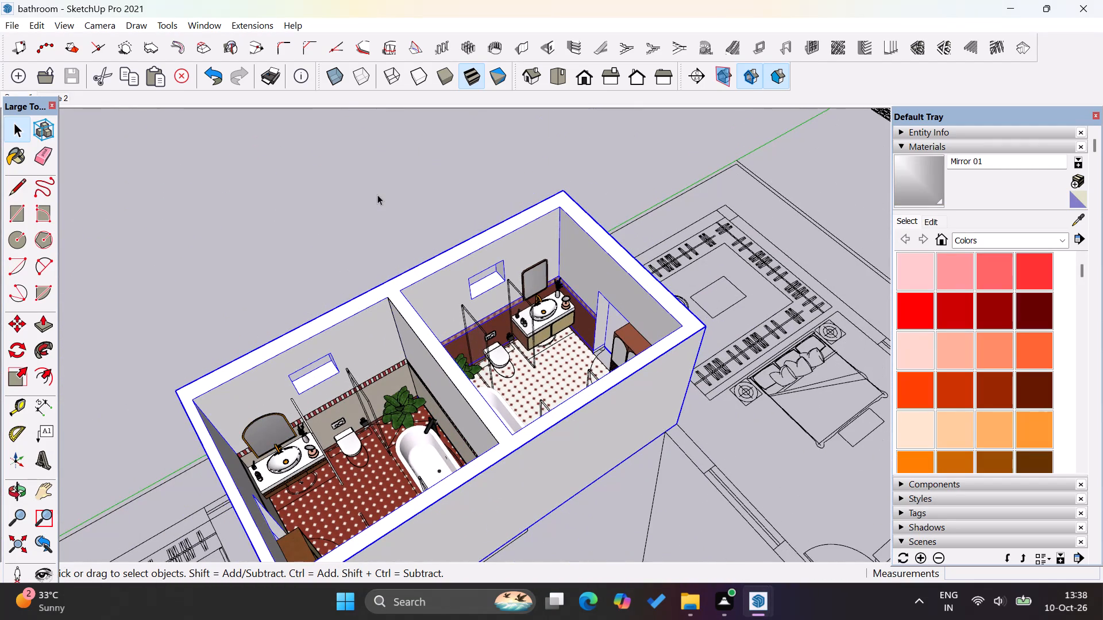
{"action": "scroll", "coordinate": [362, 339], "scroll_direction": "up", "scroll_amount": 4}
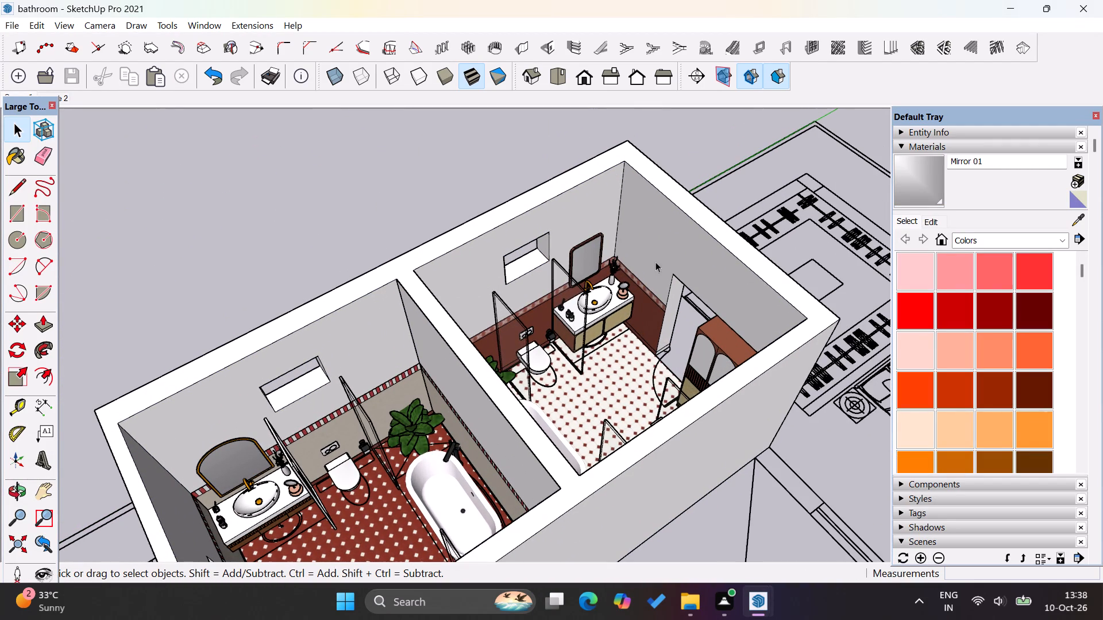
{"action": "scroll", "coordinate": [617, 333], "scroll_direction": "up", "scroll_amount": 6}
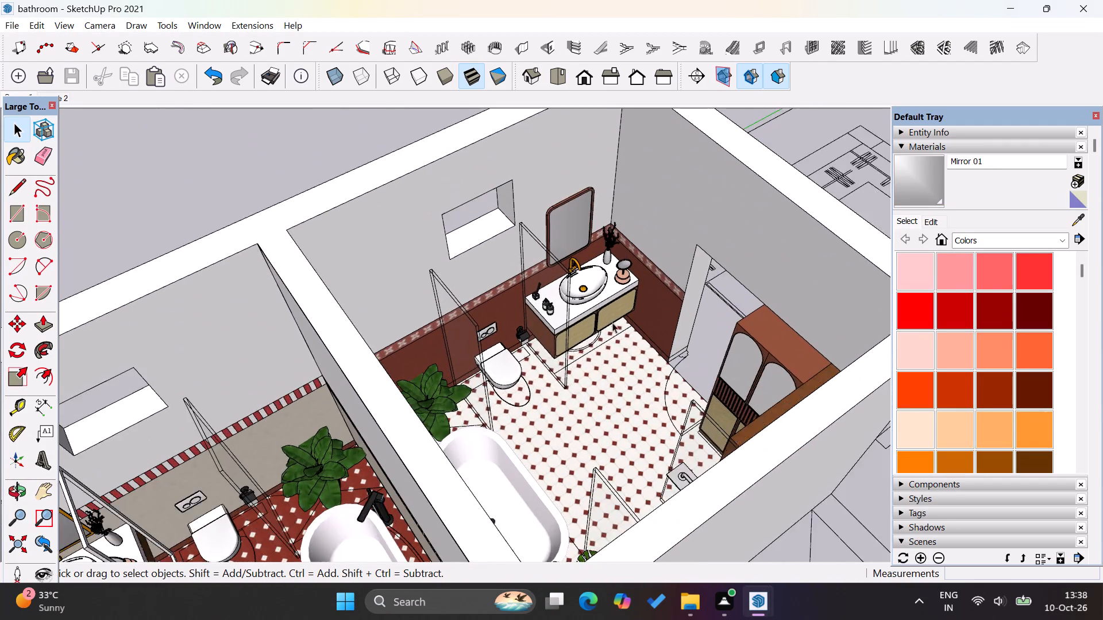
{"action": "scroll", "coordinate": [612, 323], "scroll_direction": "up", "scroll_amount": 2}
{"action": "left_click", "coordinate": [611, 307]}
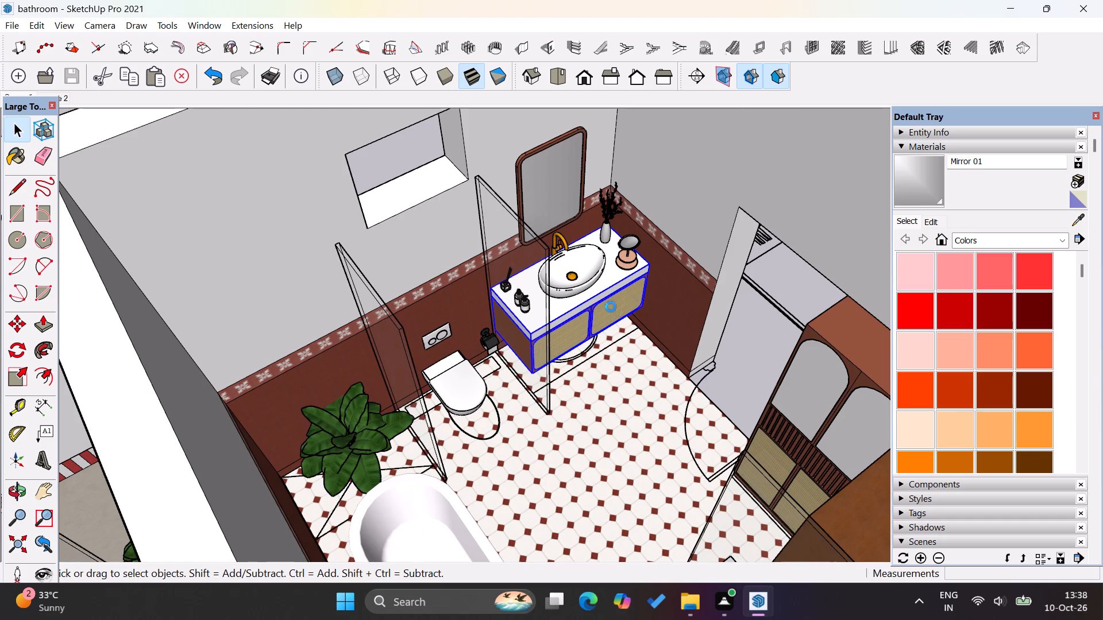
{"action": "key", "text": "ctrl+c"}
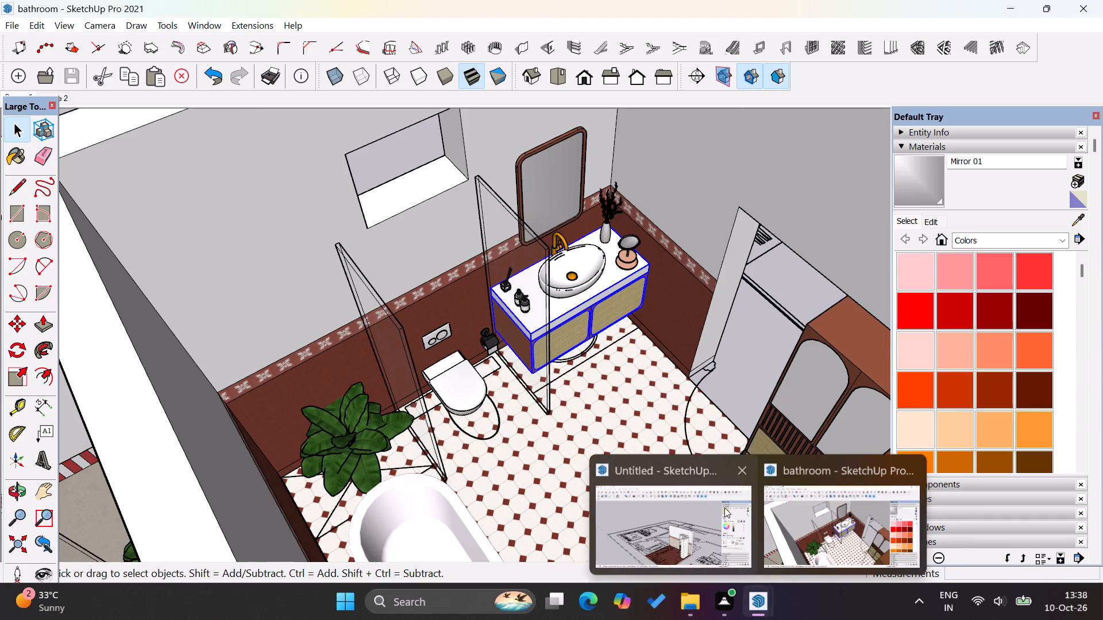
Switch back to the untitled plan and paste the vanity cabinet beside the tiled bathroom, over the neighbouring room.
{"action": "left_click", "coordinate": [724, 507]}
{"action": "key", "text": "ctrl+v"}
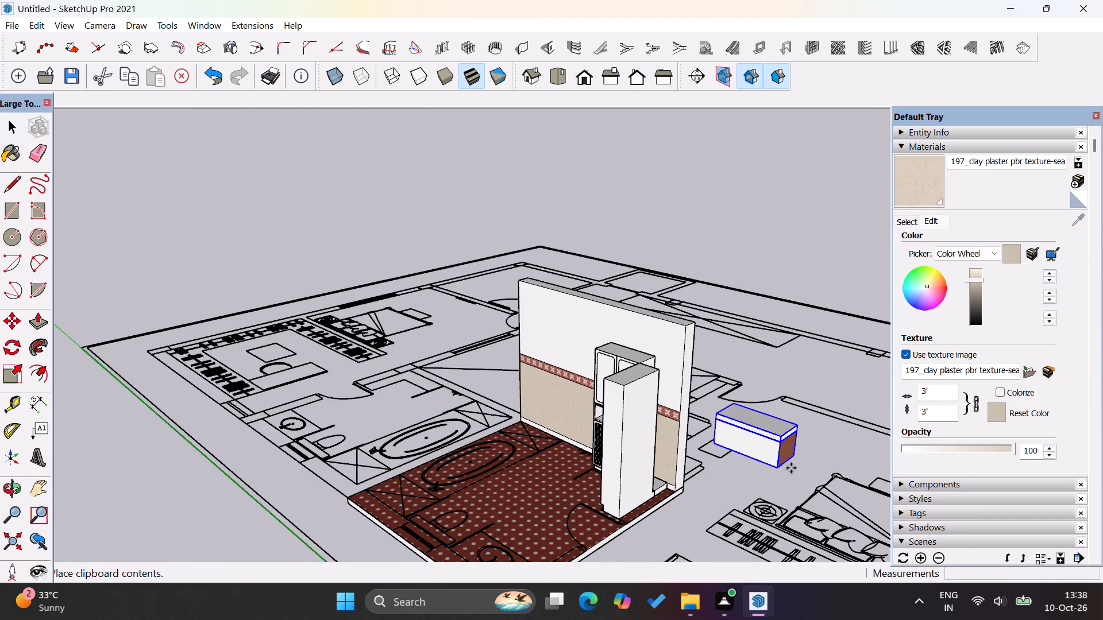
{"action": "scroll", "coordinate": [787, 429], "scroll_direction": "down", "scroll_amount": 4}
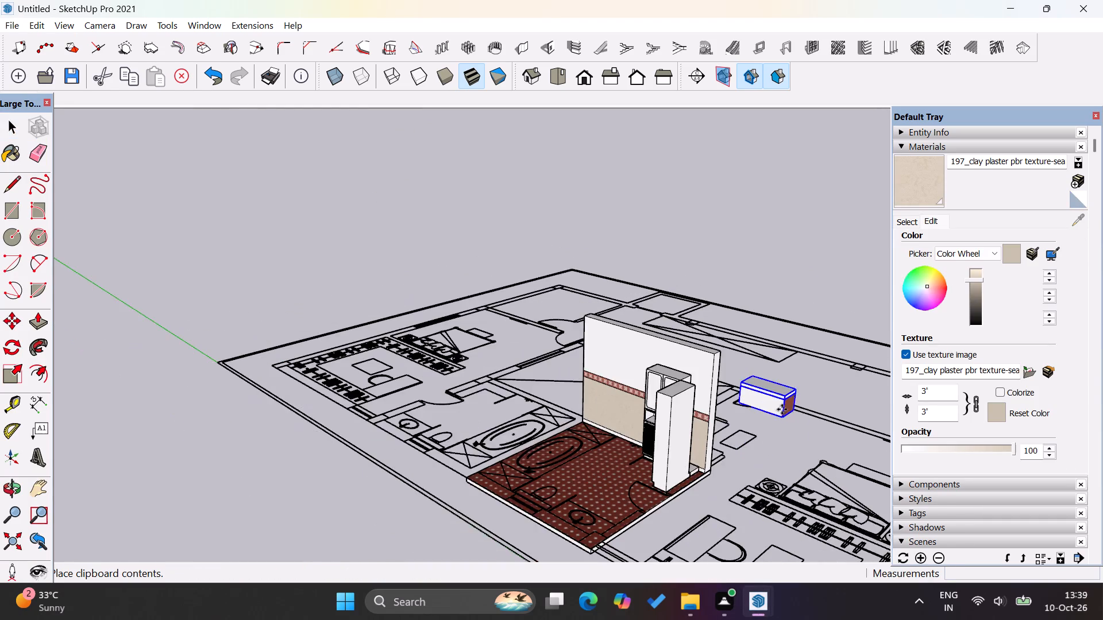
{"action": "scroll", "coordinate": [782, 409], "scroll_direction": "down", "scroll_amount": 3}
{"action": "left_click", "coordinate": [741, 547]}
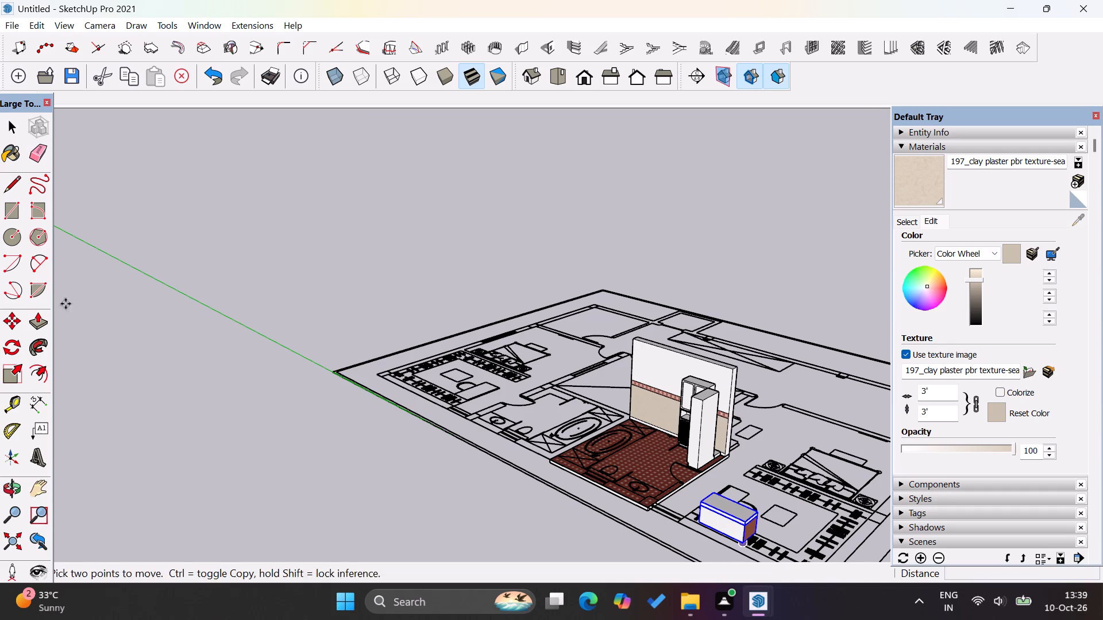
{"action": "left_click", "coordinate": [13, 132]}
{"action": "left_click", "coordinate": [159, 243]}
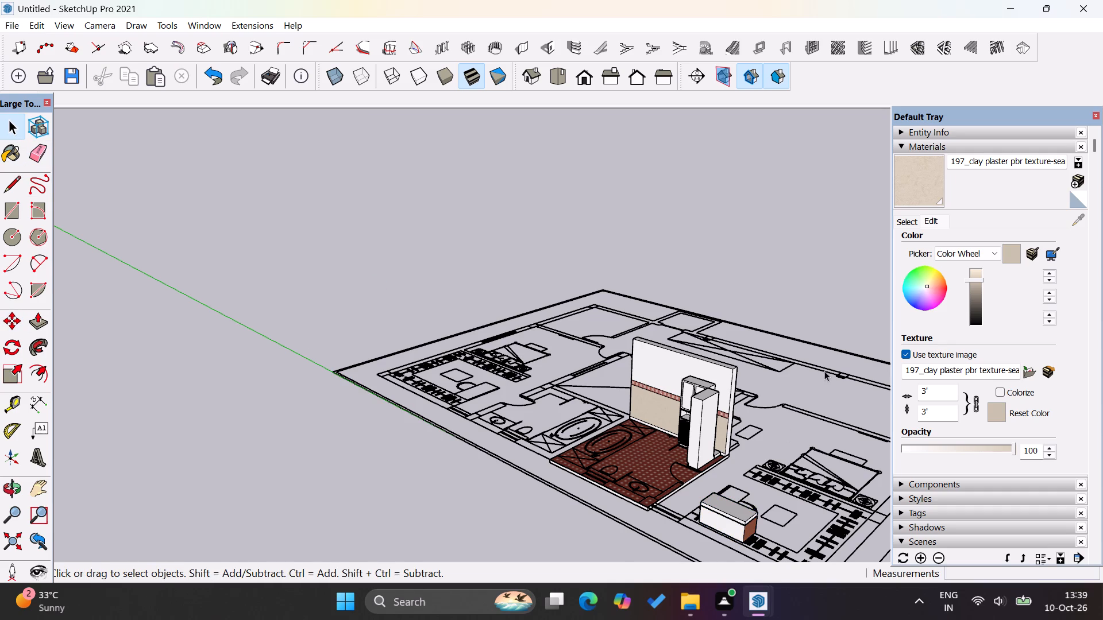
Paint both upper door panels of the tall cabinet against the plastered wall with the seamless-bamboo-style-woven material.
{"action": "scroll", "coordinate": [696, 416], "scroll_direction": "up", "scroll_amount": 3}
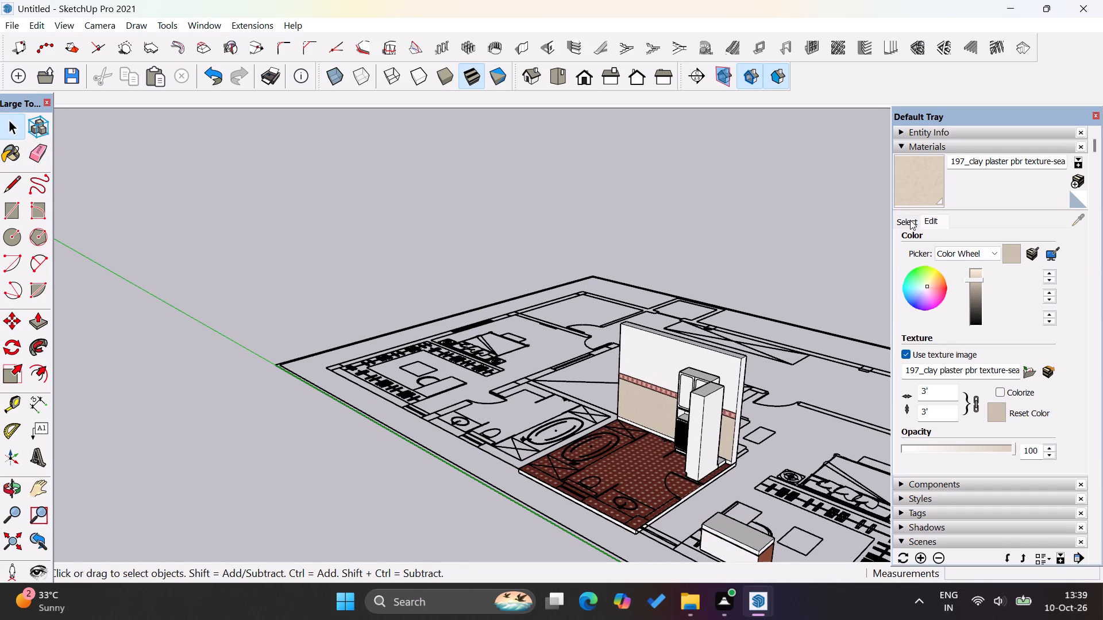
{"action": "left_click", "coordinate": [909, 222]}
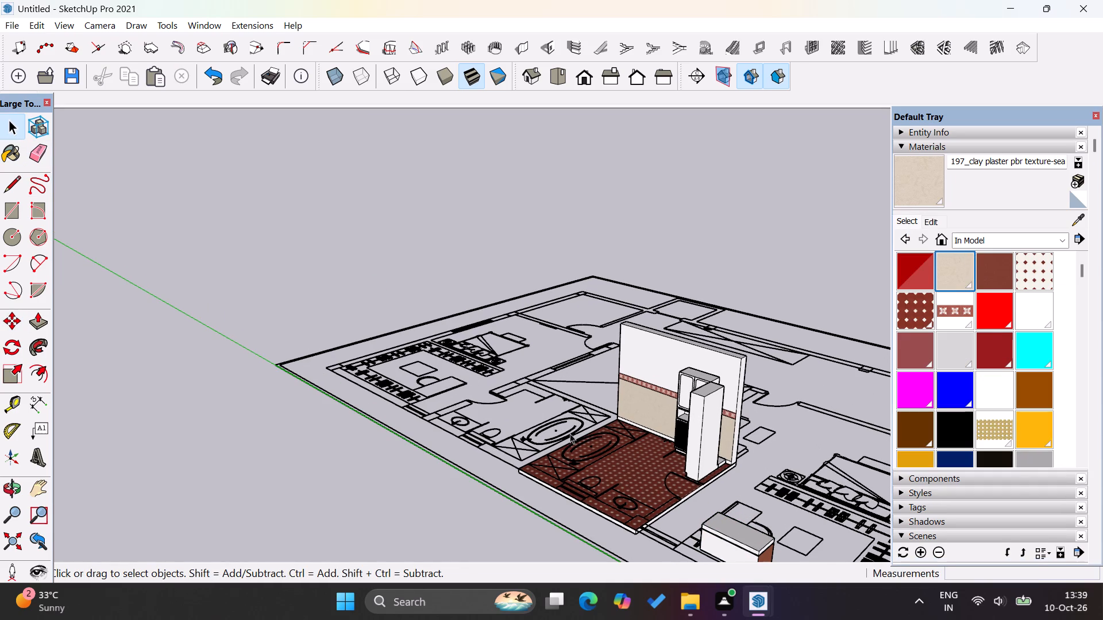
{"action": "scroll", "coordinate": [676, 403], "scroll_direction": "up", "scroll_amount": 20}
{"action": "scroll", "coordinate": [676, 403], "scroll_direction": "up", "scroll_amount": 7}
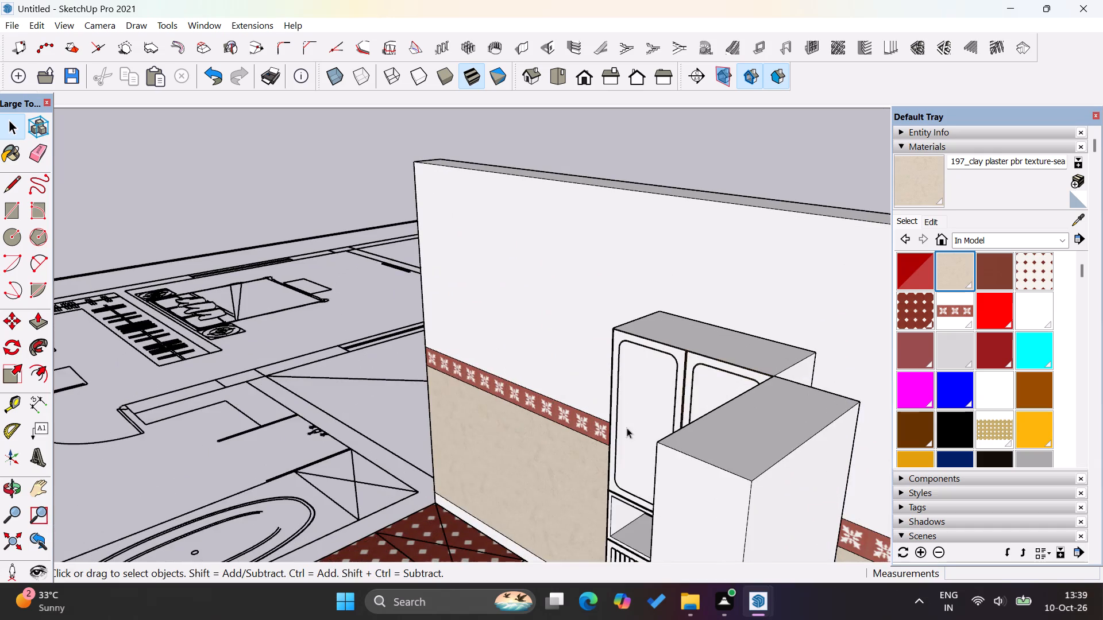
{"action": "middle_click_drag", "start_coordinate": [639, 440], "coordinate": [813, 448]}
{"action": "scroll", "coordinate": [701, 360], "scroll_direction": "up", "scroll_amount": 11}
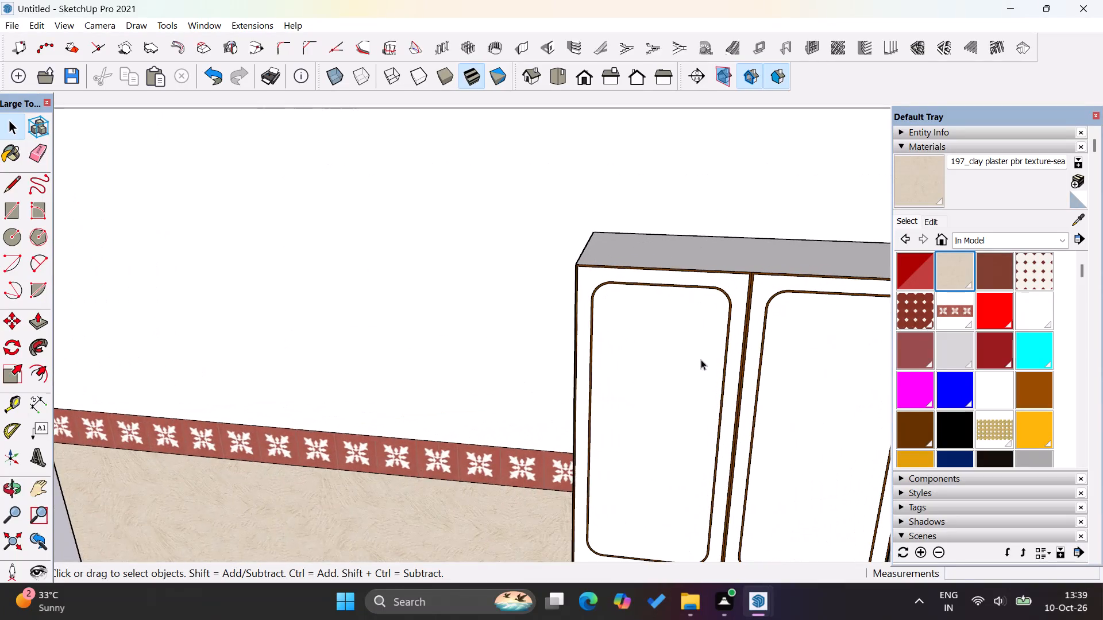
{"action": "double_click", "coordinate": [701, 359]}
{"action": "left_click", "coordinate": [701, 359]}
{"action": "triple_click", "coordinate": [701, 359]}
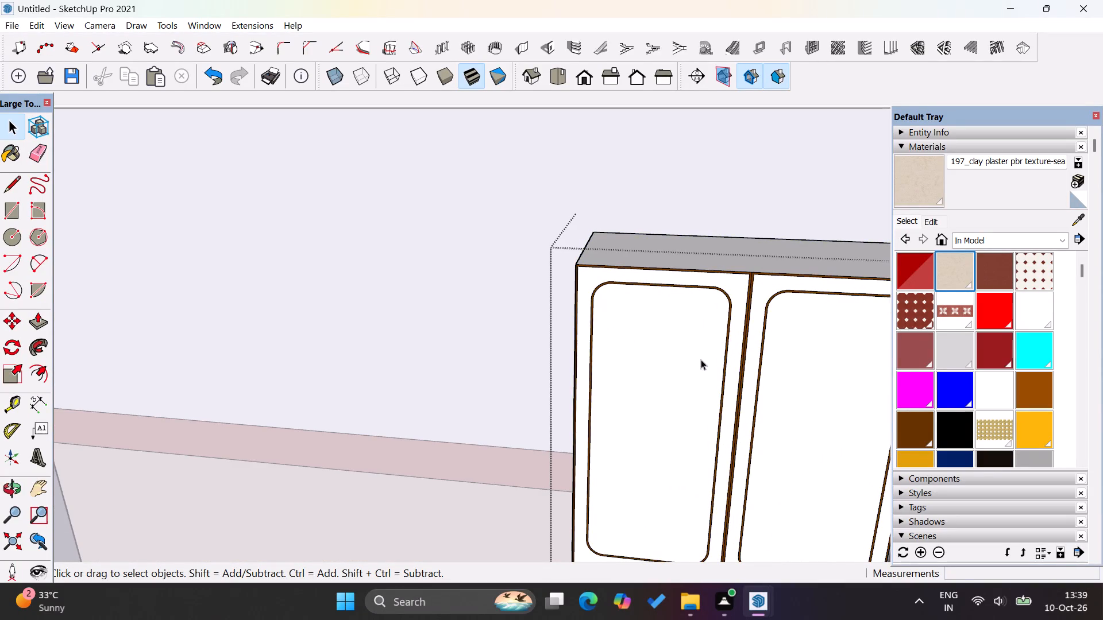
{"action": "double_click", "coordinate": [643, 370]}
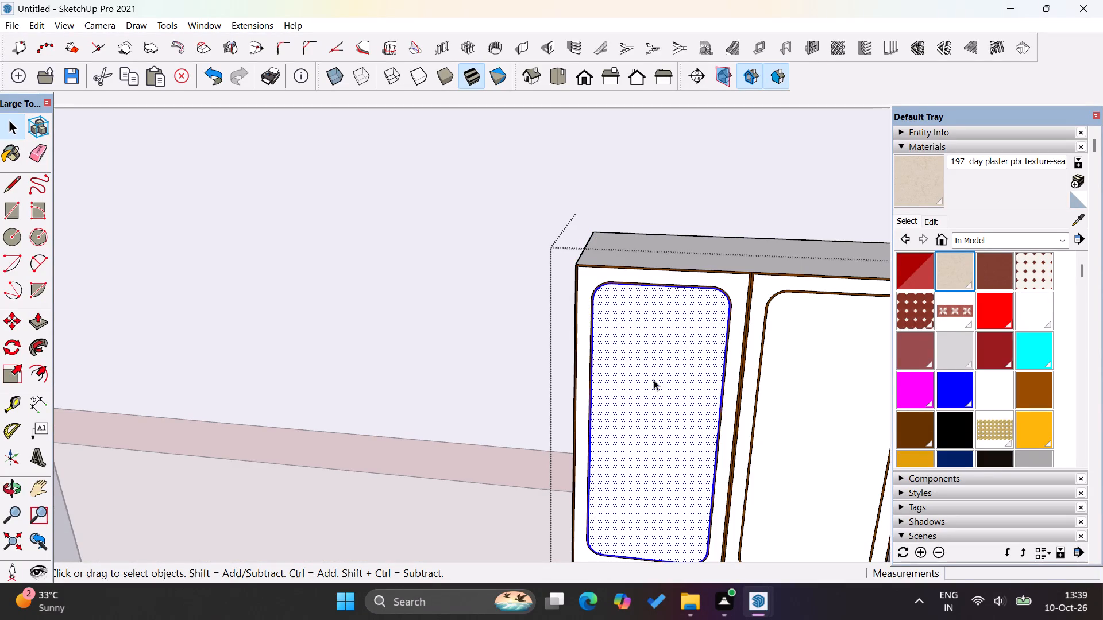
{"action": "left_click", "coordinate": [654, 380]}
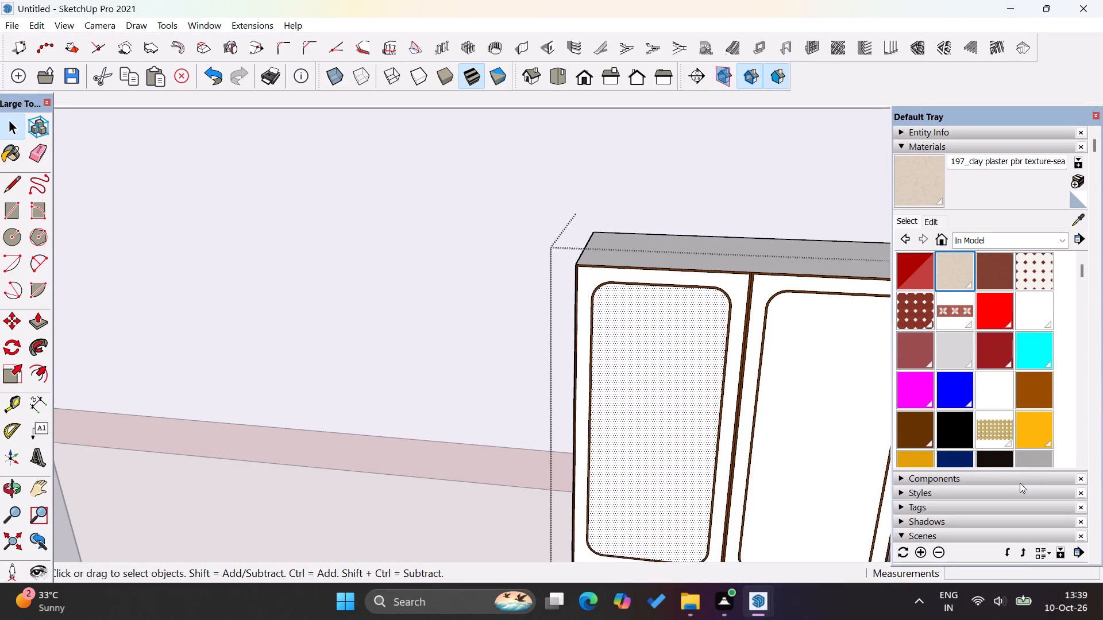
{"action": "left_click", "coordinate": [1000, 430]}
{"action": "left_click", "coordinate": [709, 420]}
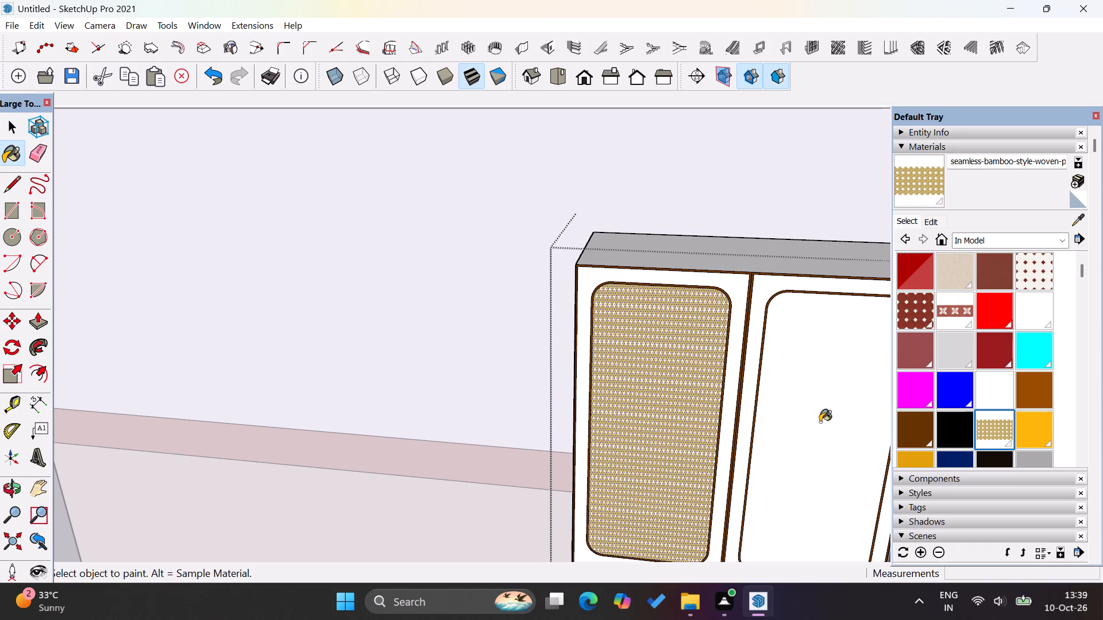
{"action": "left_click", "coordinate": [820, 422]}
{"action": "scroll", "coordinate": [435, 412], "scroll_direction": "down", "scroll_amount": 13}
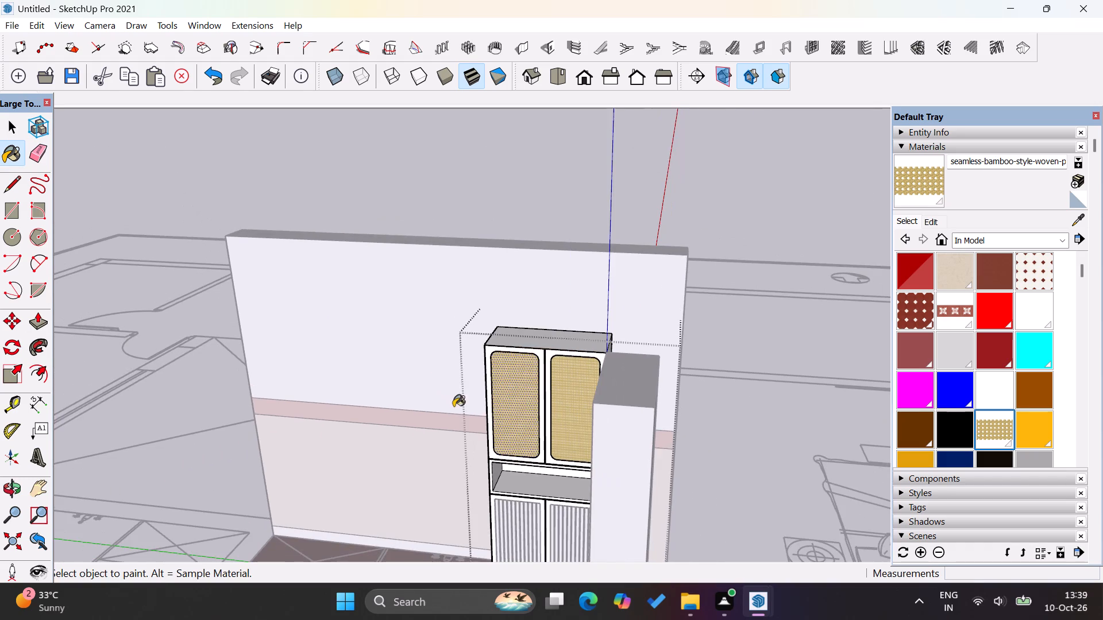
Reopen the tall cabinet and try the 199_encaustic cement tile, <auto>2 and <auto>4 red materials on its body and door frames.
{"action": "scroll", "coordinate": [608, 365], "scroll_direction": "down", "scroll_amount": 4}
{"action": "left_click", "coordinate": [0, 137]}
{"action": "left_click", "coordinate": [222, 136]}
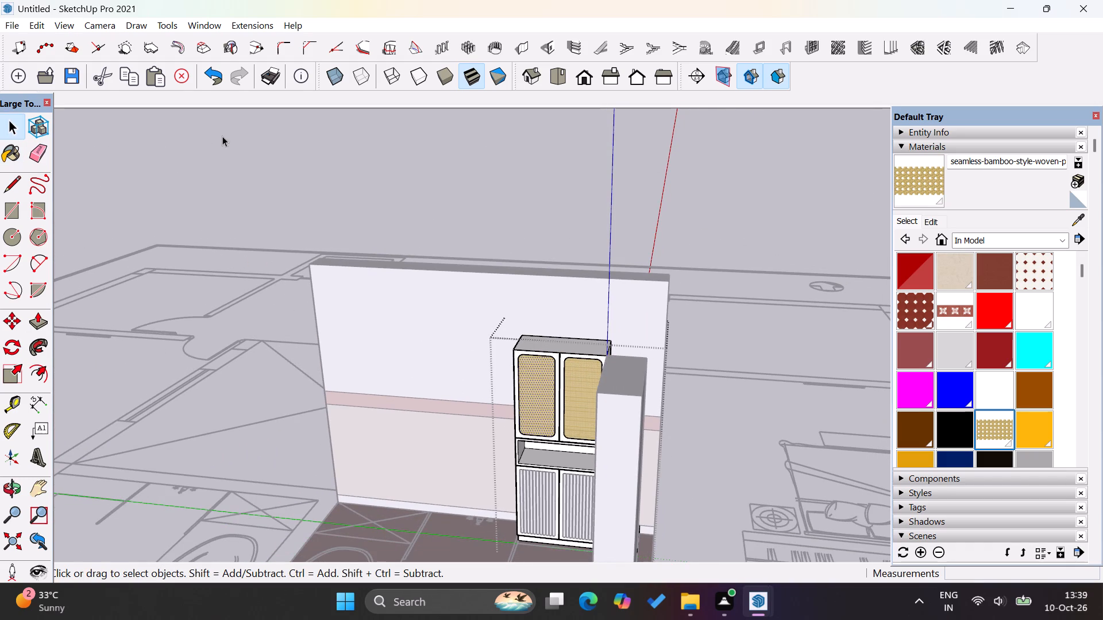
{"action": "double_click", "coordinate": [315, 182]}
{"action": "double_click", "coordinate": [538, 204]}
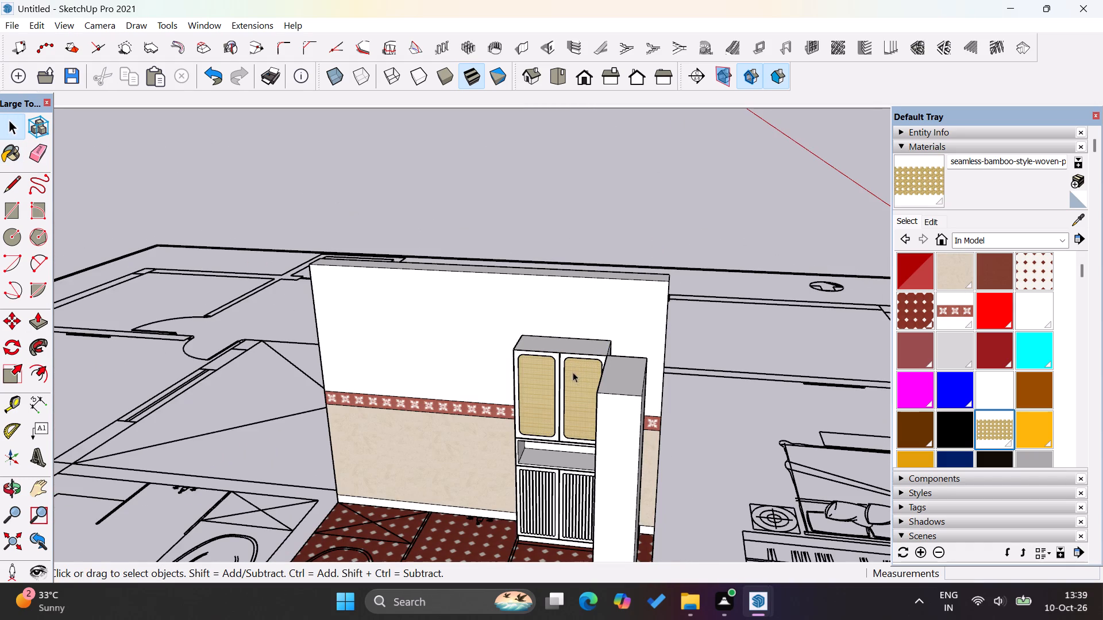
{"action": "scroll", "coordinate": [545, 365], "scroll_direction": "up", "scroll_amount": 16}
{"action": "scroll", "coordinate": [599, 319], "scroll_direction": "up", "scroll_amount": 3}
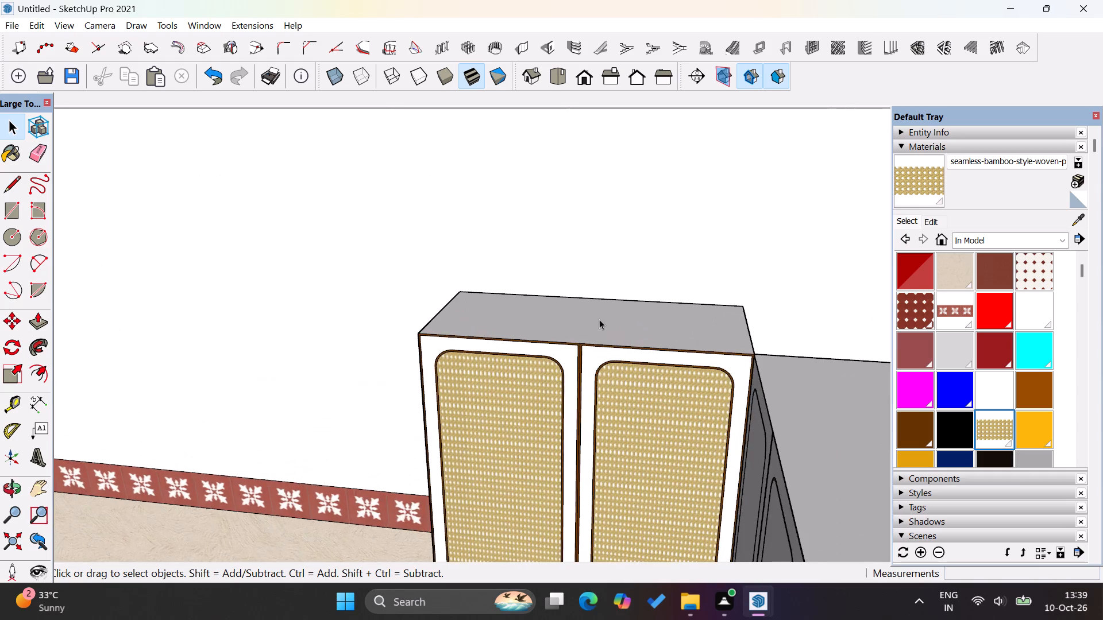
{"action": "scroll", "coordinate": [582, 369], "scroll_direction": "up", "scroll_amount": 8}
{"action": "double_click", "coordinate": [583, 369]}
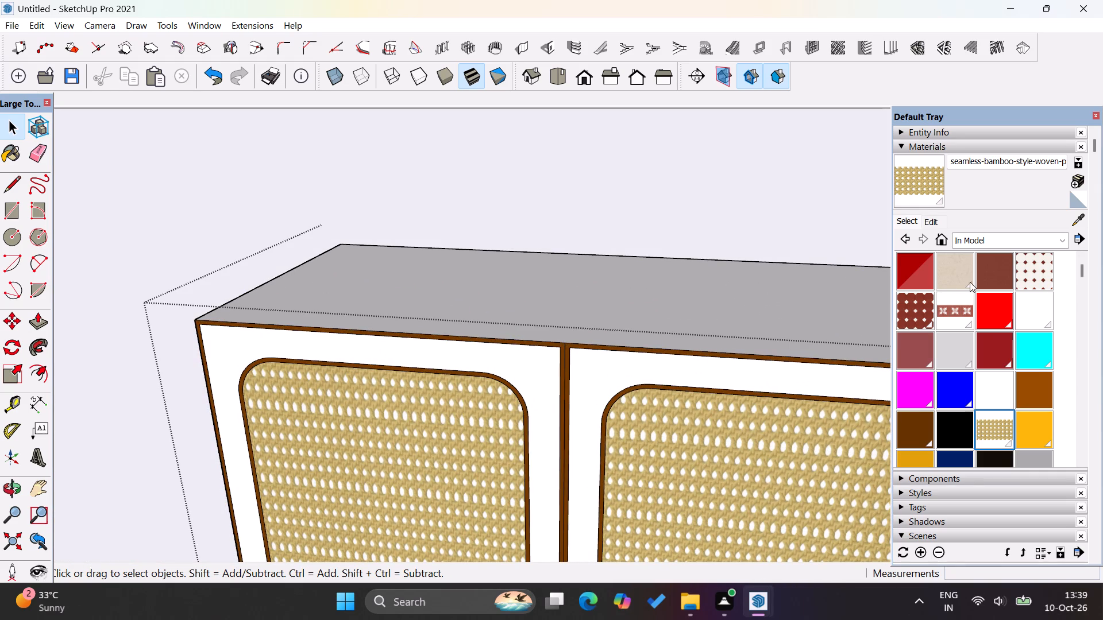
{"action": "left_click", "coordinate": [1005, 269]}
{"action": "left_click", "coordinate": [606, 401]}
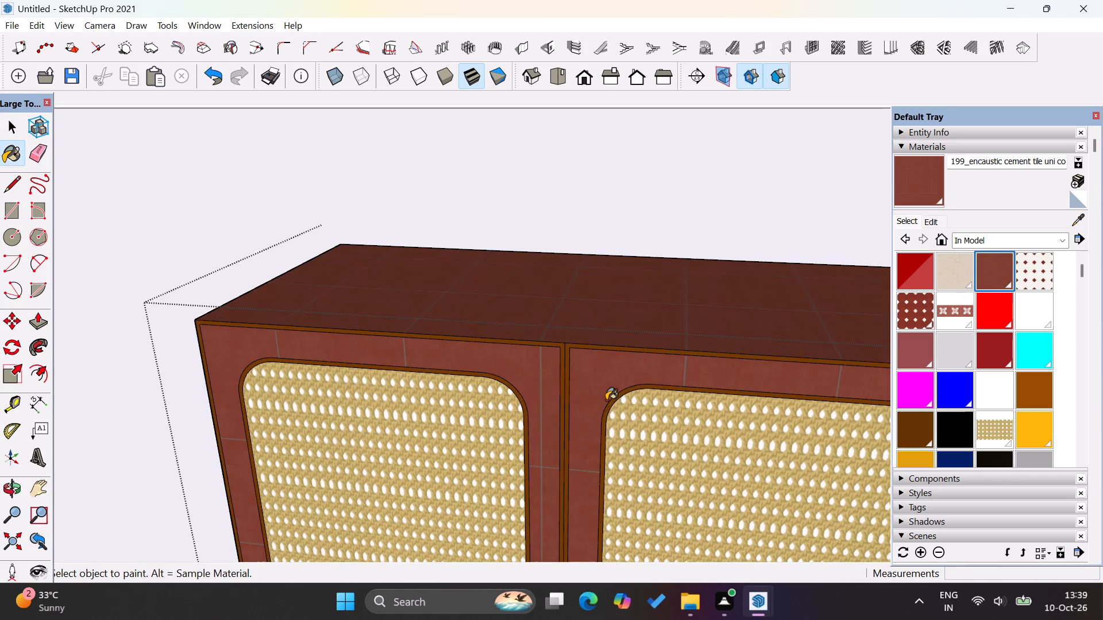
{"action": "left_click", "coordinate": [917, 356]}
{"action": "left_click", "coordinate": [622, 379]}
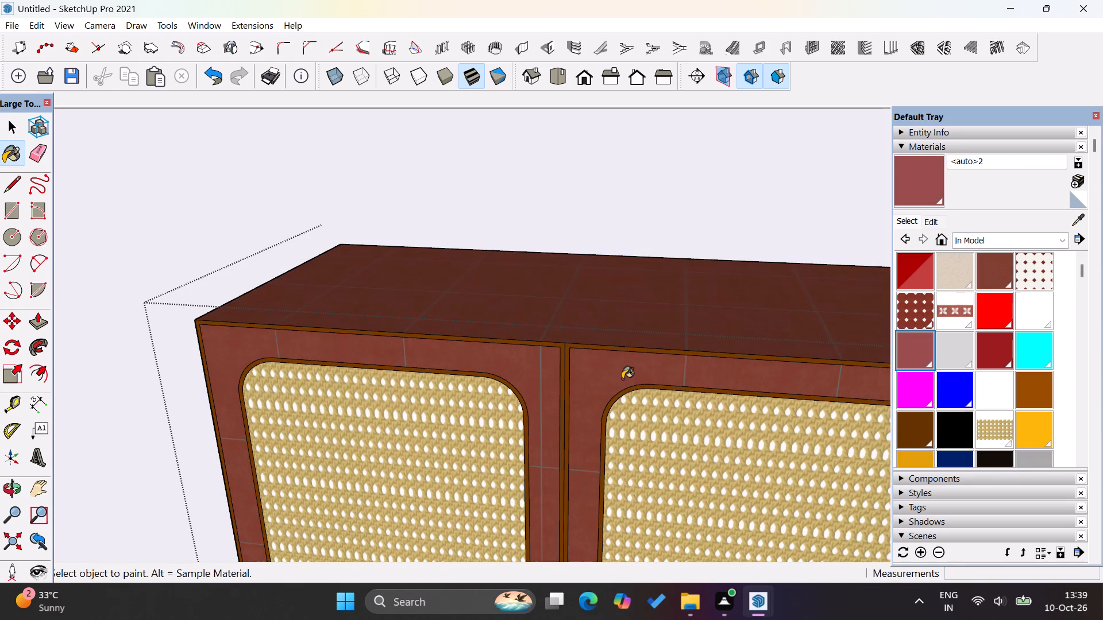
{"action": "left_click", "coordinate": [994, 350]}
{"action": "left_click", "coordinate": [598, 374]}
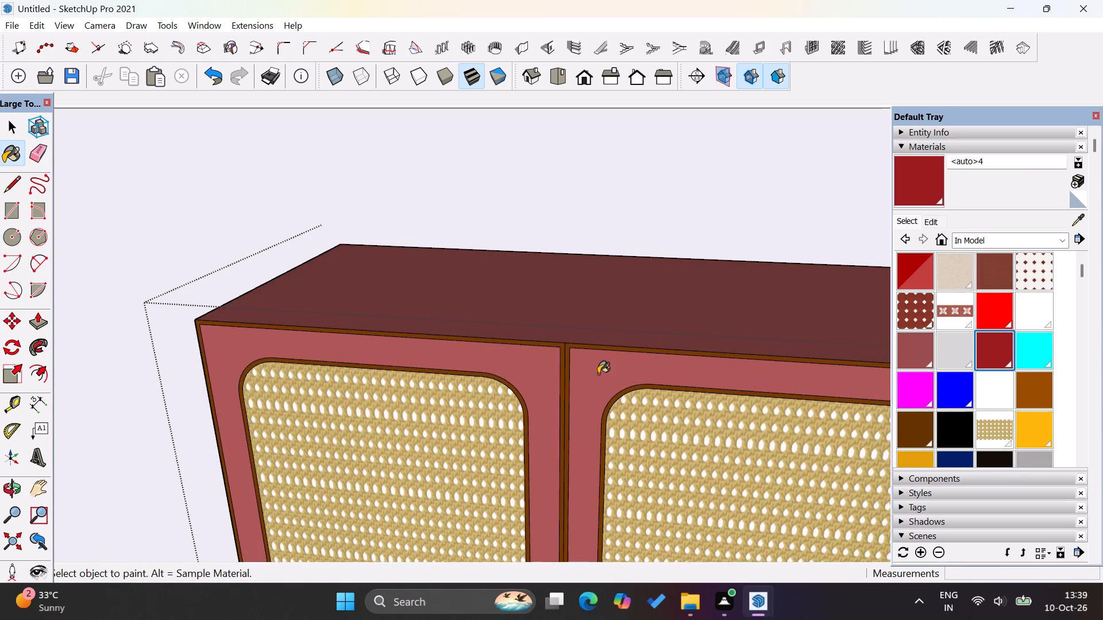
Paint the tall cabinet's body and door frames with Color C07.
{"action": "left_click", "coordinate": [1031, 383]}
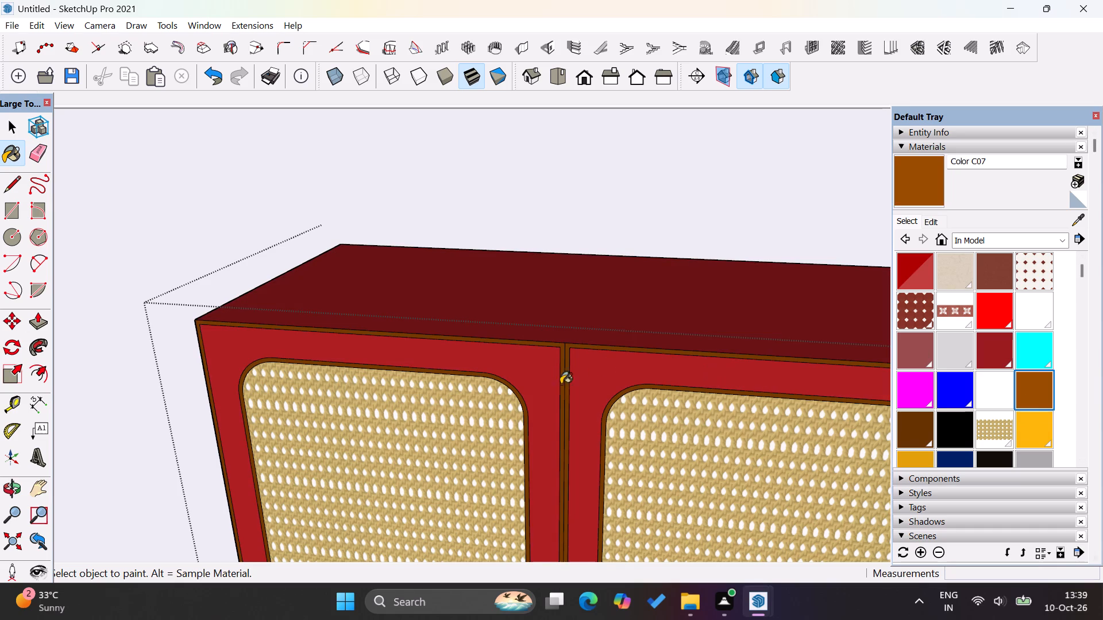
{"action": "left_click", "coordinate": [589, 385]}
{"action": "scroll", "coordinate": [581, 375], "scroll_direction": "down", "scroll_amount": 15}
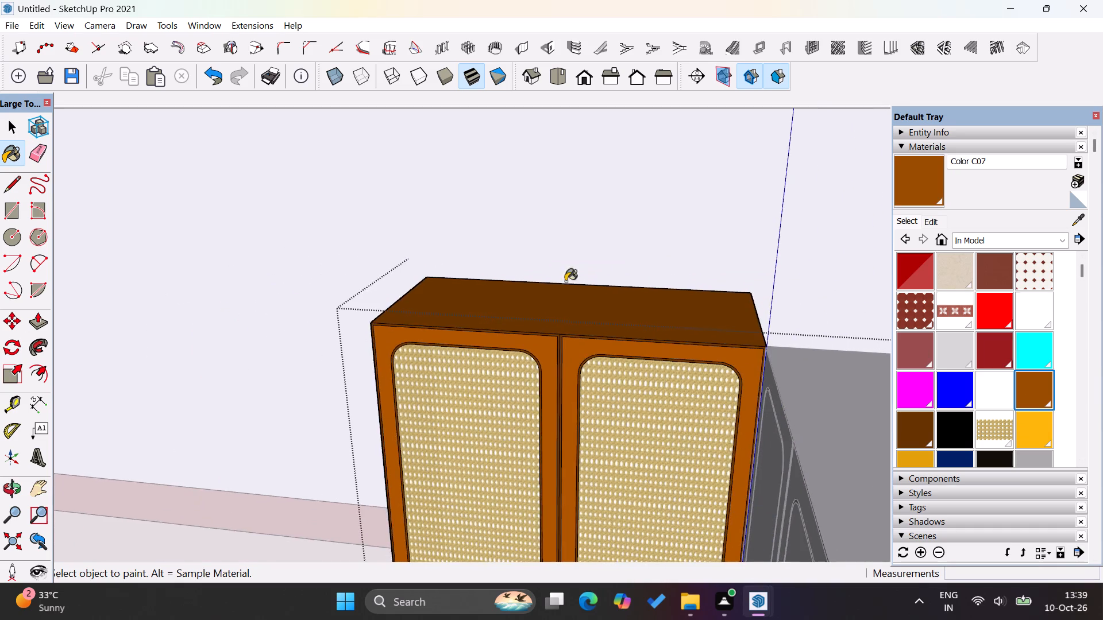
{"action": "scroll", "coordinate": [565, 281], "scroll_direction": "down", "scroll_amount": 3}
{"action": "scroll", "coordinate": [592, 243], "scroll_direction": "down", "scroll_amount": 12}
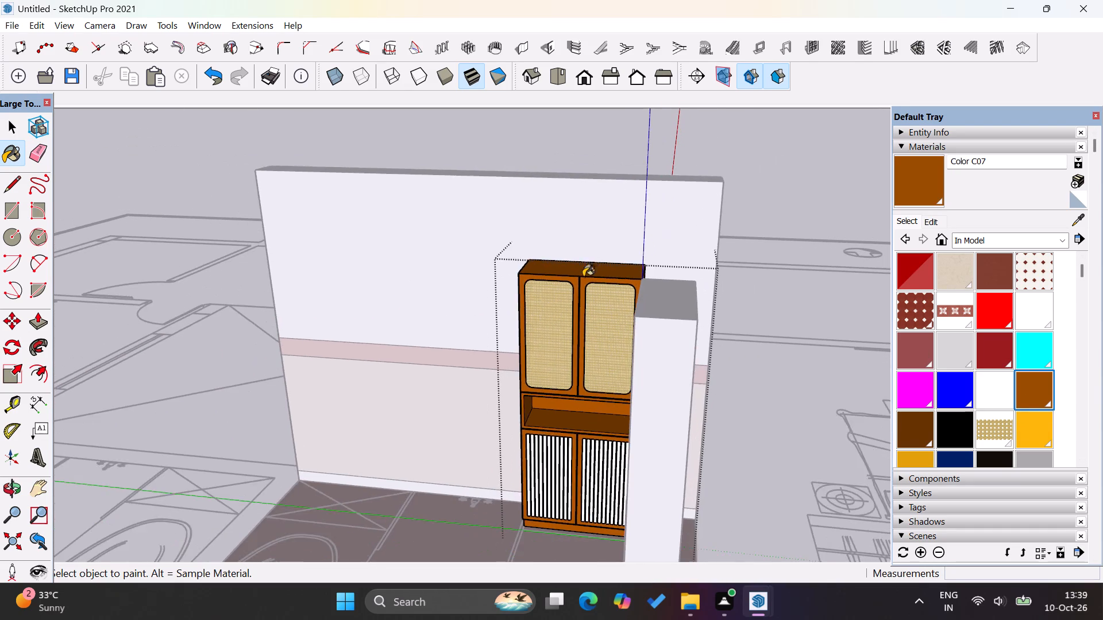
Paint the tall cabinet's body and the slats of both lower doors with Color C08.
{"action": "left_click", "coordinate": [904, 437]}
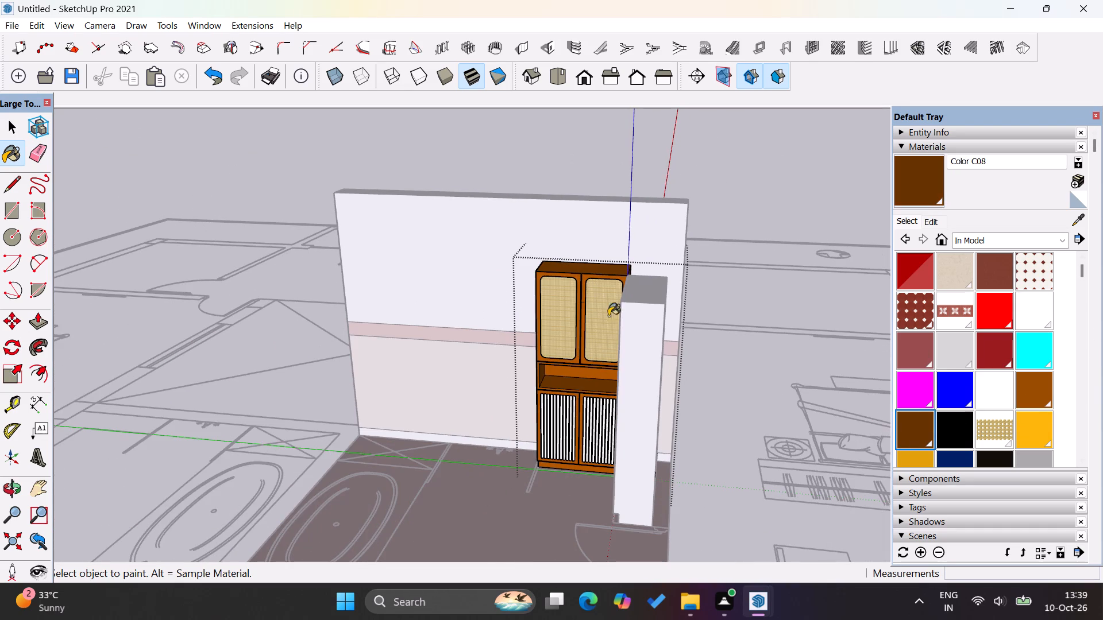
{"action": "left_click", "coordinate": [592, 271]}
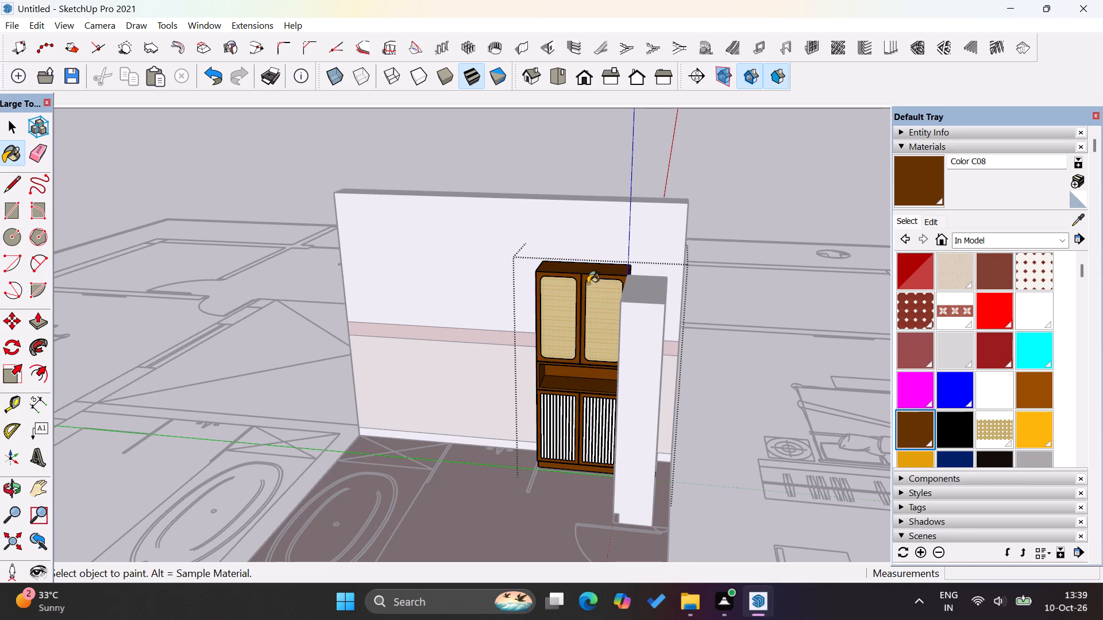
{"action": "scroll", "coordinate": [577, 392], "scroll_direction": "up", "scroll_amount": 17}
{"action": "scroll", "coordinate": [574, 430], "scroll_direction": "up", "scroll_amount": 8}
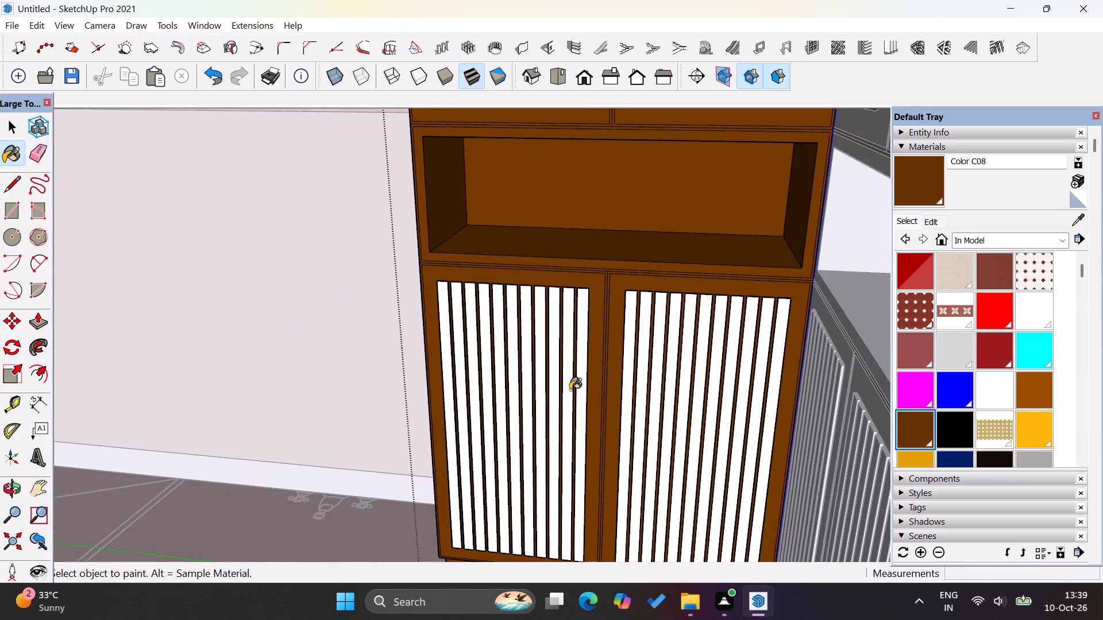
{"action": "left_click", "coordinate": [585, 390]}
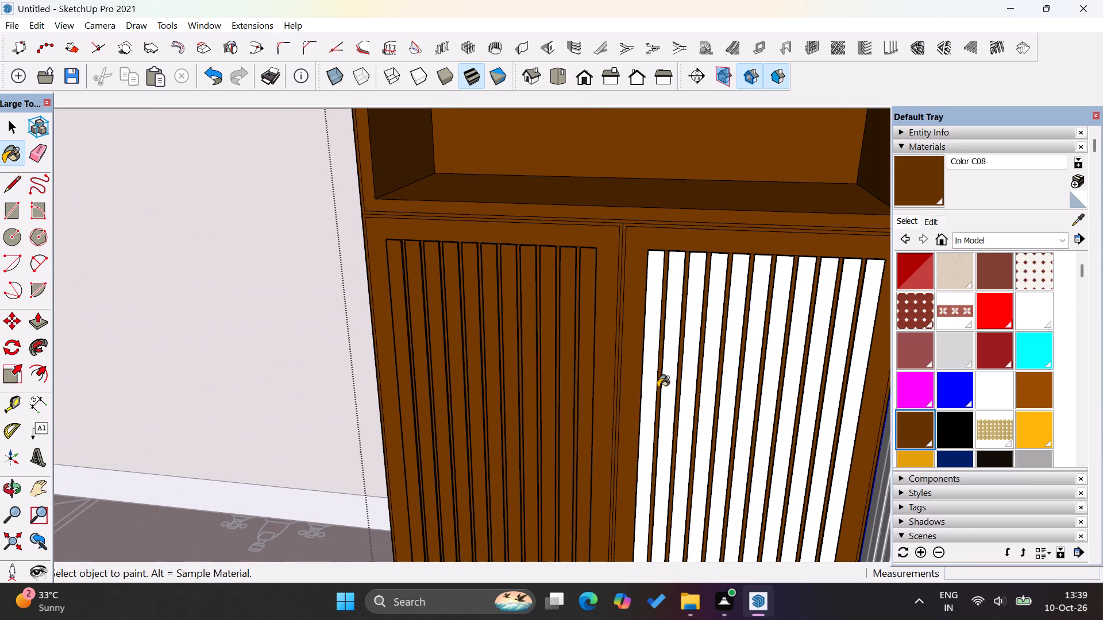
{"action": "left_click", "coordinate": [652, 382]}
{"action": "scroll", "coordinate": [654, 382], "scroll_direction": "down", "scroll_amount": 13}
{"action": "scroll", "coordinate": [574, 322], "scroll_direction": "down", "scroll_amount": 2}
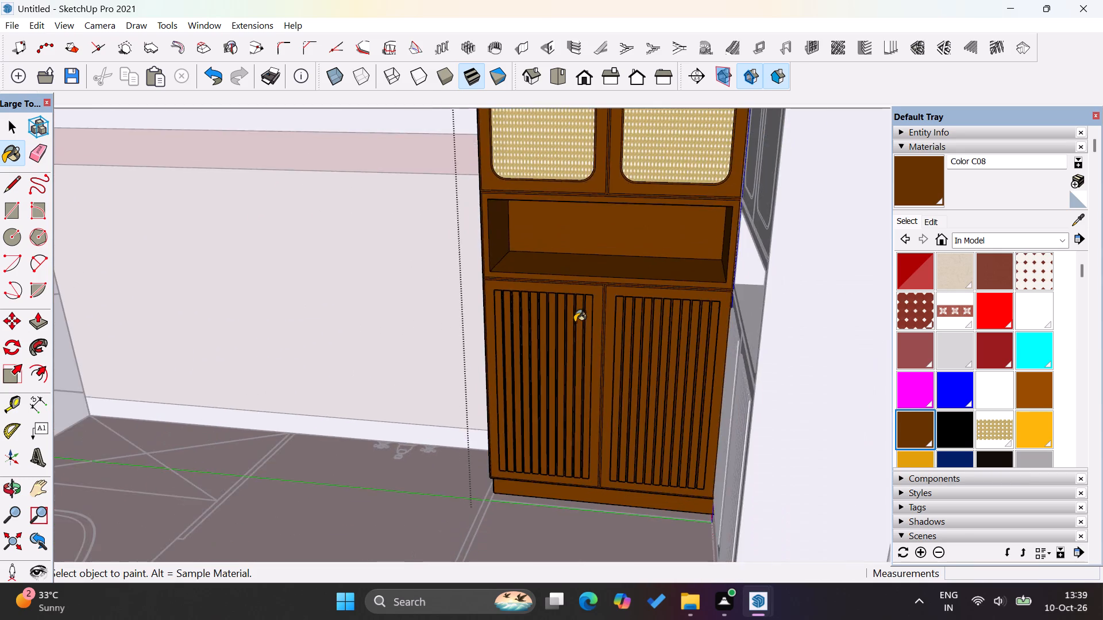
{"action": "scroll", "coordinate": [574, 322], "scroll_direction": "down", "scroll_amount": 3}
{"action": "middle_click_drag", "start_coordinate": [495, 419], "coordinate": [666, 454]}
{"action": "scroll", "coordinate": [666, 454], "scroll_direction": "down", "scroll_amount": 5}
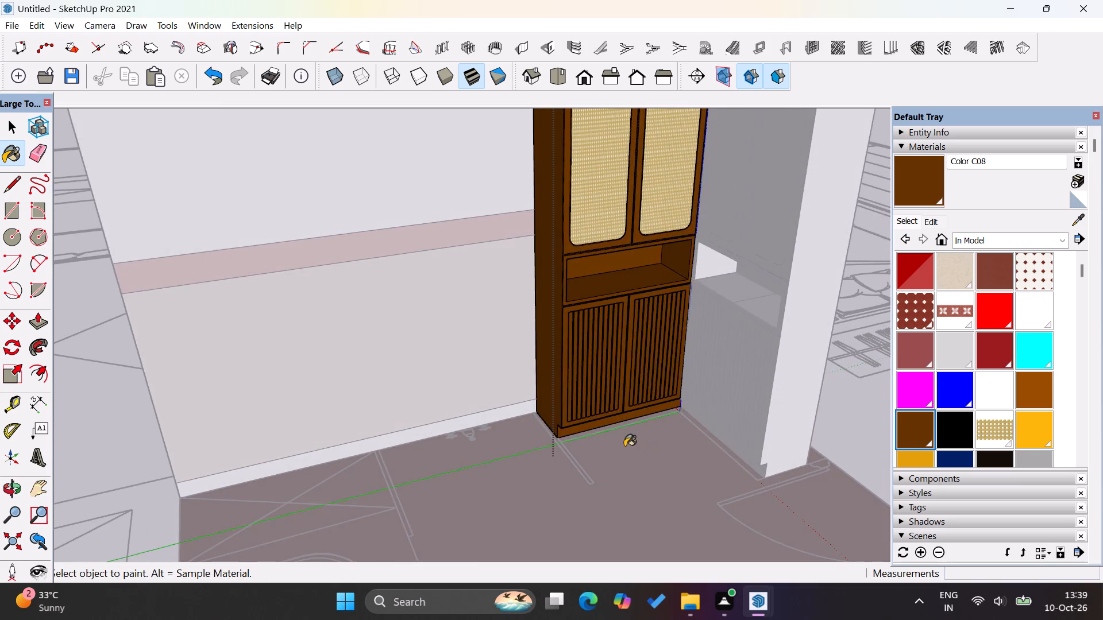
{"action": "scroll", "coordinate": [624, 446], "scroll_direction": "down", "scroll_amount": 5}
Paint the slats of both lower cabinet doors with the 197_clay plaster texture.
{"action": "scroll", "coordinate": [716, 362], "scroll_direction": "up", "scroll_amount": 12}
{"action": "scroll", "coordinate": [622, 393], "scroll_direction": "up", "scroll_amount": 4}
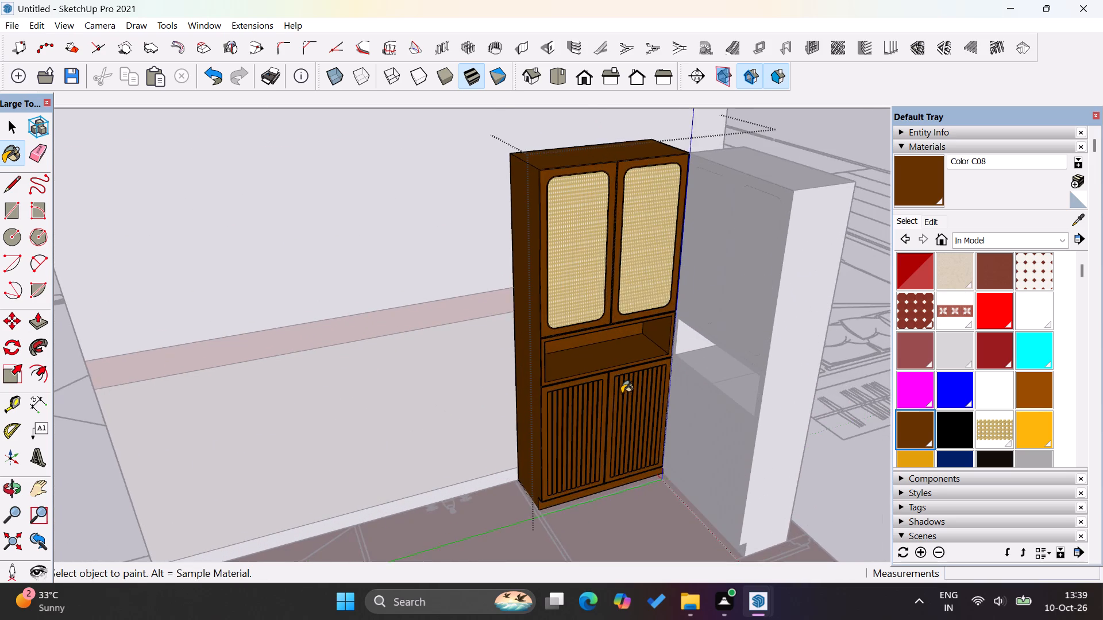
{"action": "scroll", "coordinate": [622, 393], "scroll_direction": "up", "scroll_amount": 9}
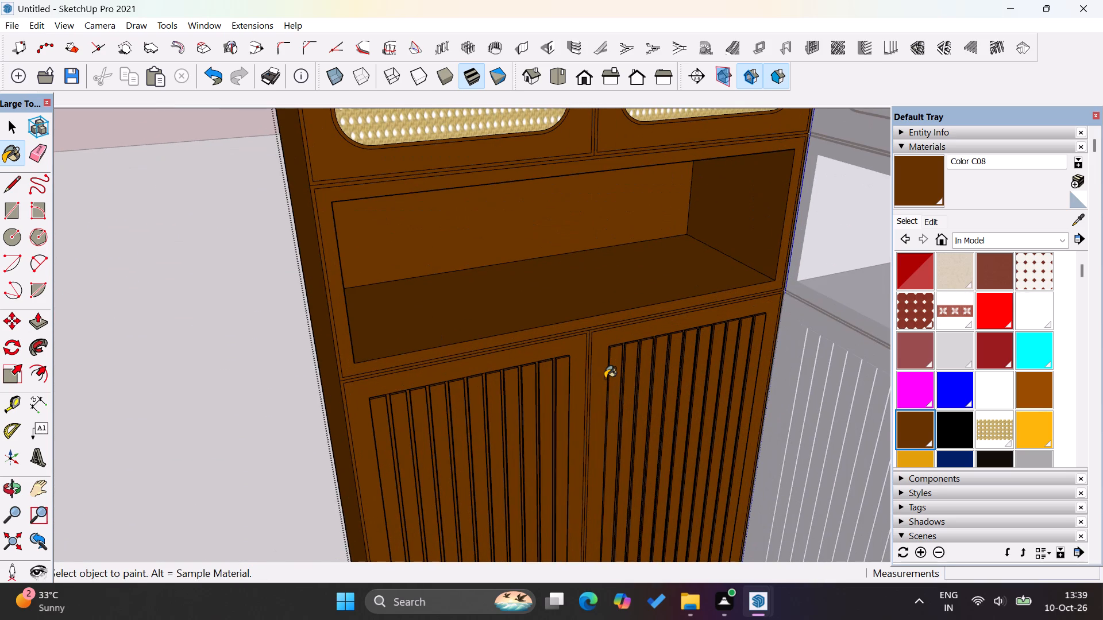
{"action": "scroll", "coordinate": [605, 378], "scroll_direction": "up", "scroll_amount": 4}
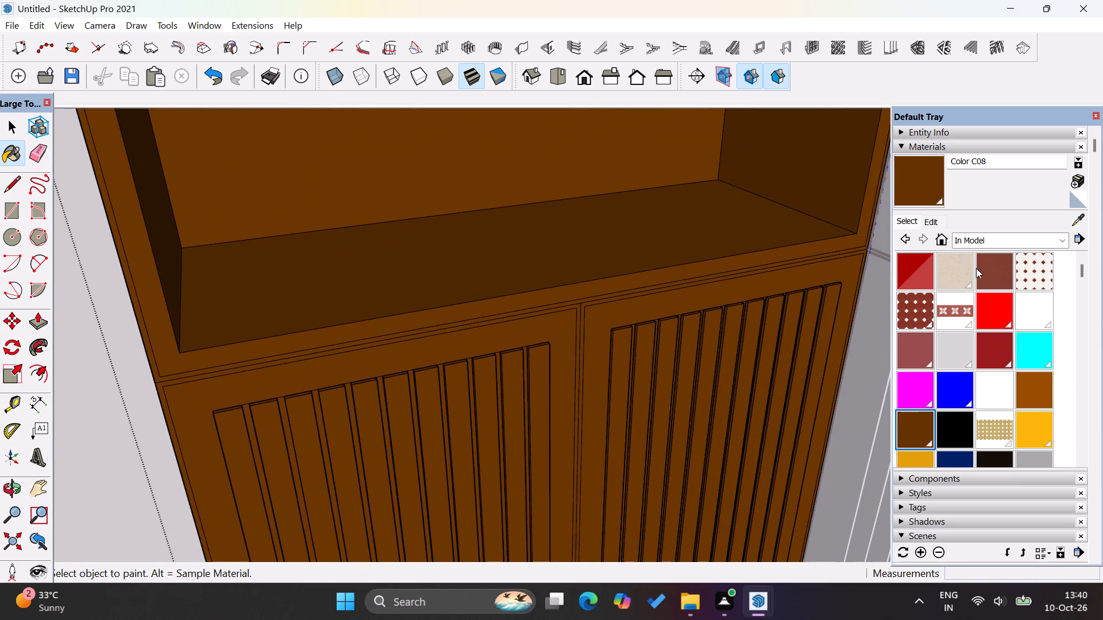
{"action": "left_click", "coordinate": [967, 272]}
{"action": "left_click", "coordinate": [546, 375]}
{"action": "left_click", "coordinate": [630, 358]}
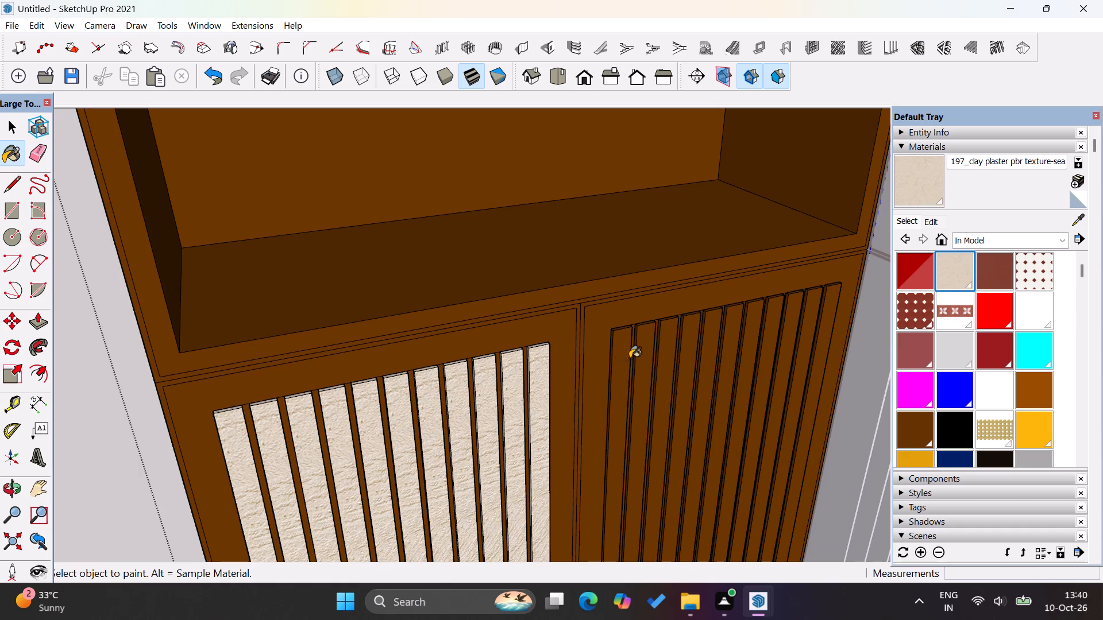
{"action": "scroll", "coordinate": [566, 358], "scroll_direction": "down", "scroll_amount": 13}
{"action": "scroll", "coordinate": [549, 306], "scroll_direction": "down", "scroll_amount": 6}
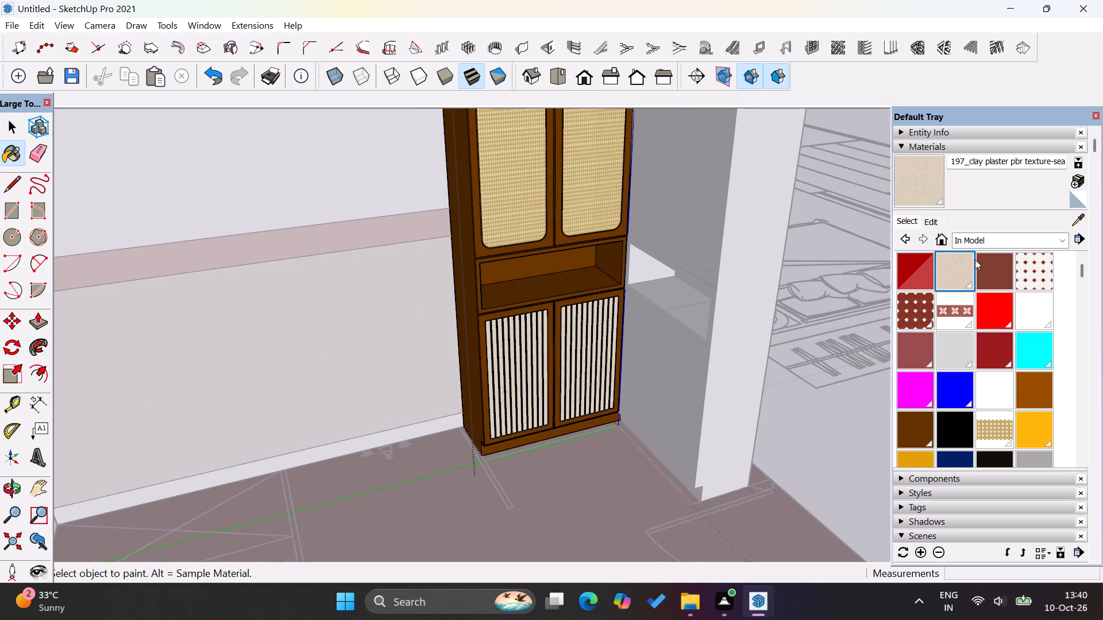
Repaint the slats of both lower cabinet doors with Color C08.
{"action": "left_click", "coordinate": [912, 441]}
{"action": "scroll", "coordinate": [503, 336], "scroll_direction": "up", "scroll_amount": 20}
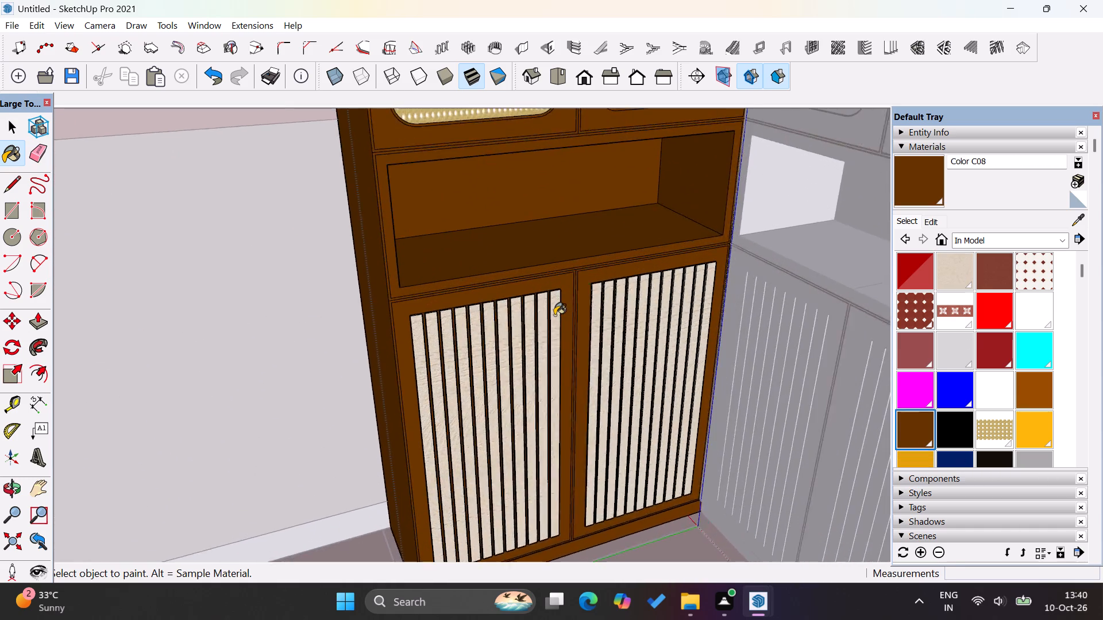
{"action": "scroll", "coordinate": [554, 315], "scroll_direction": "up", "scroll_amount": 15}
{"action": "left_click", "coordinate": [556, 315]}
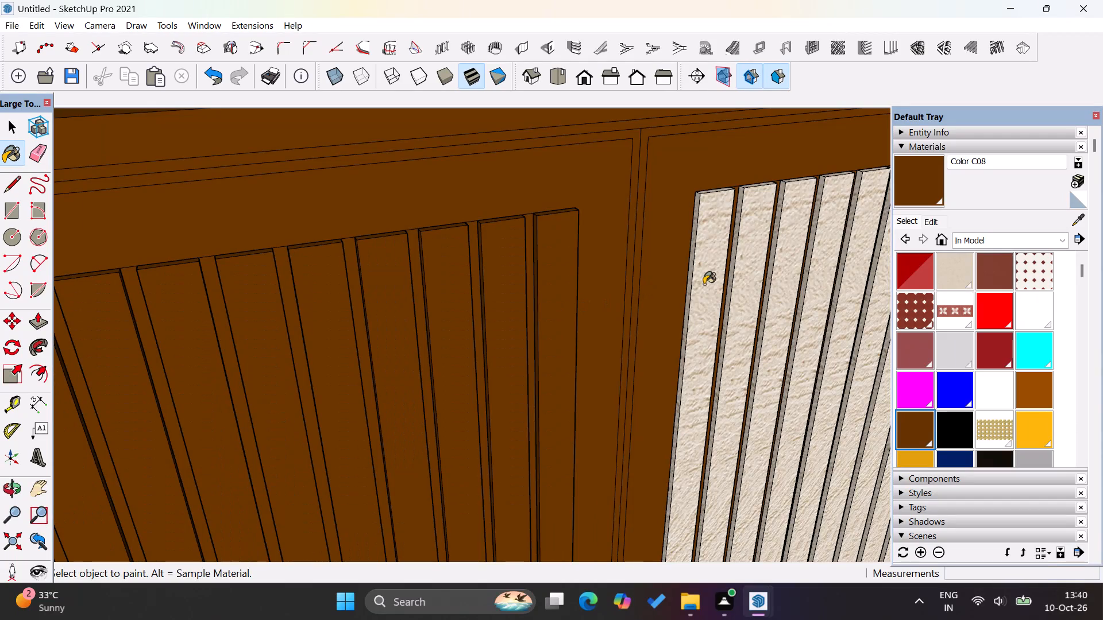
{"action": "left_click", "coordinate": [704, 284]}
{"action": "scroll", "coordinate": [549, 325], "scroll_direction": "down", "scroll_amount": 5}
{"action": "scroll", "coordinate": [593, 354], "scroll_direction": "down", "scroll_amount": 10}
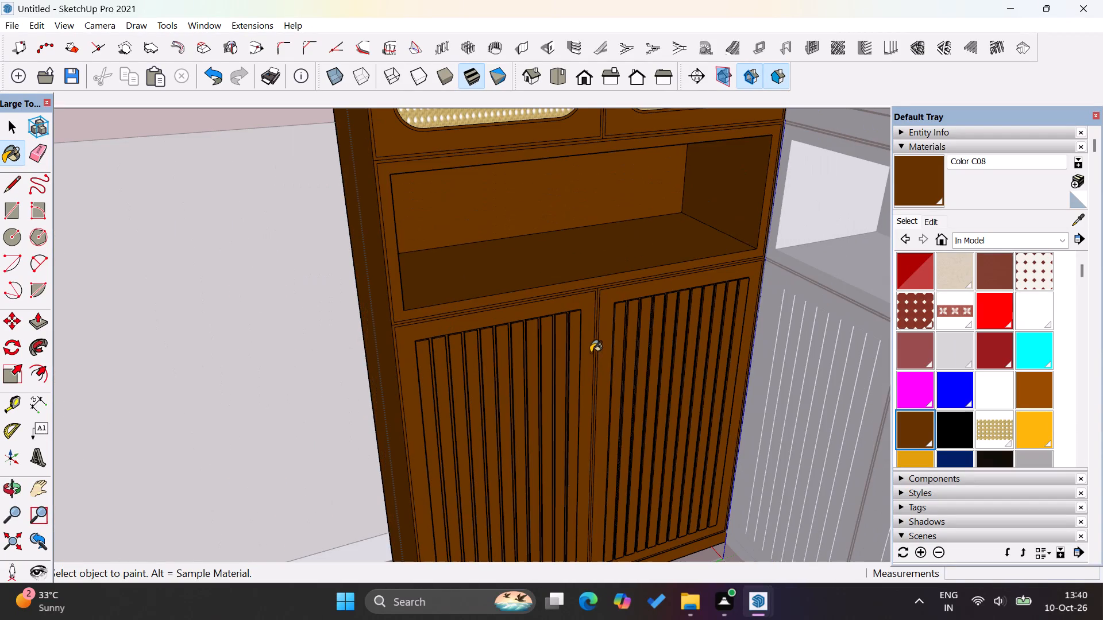
Paint both lower doors' slats and the whole cabinet body with the Sumele_Skin material, and leave the cabinet's group.
{"action": "scroll", "coordinate": [944, 338], "scroll_direction": "down", "scroll_amount": 4}
{"action": "scroll", "coordinate": [959, 309], "scroll_direction": "up", "scroll_amount": 2}
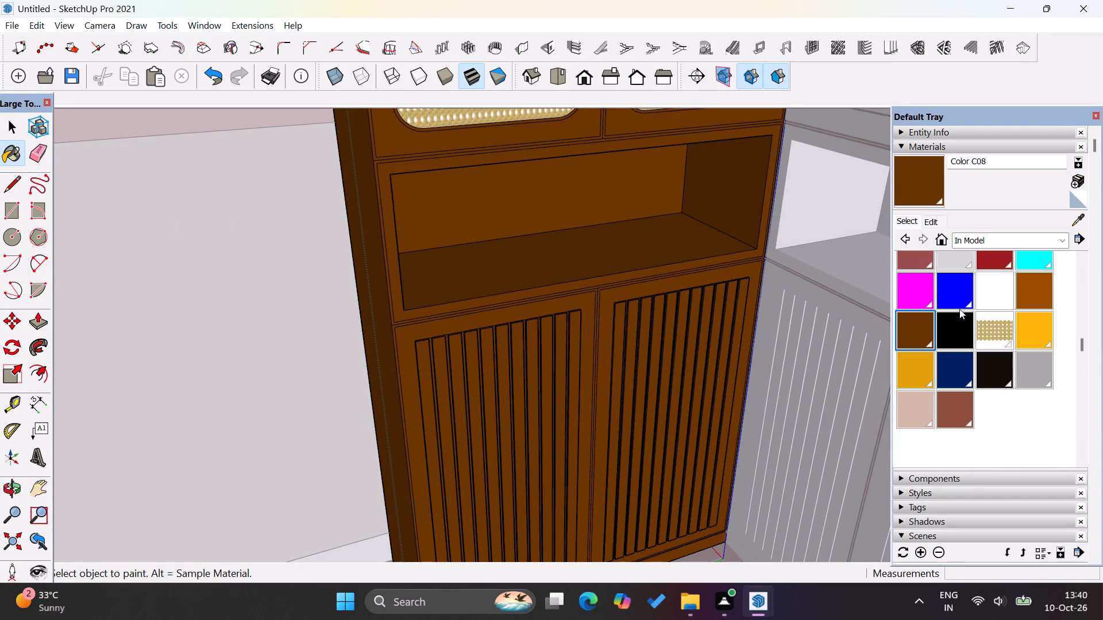
{"action": "left_click", "coordinate": [953, 409]}
{"action": "left_click", "coordinate": [562, 345]}
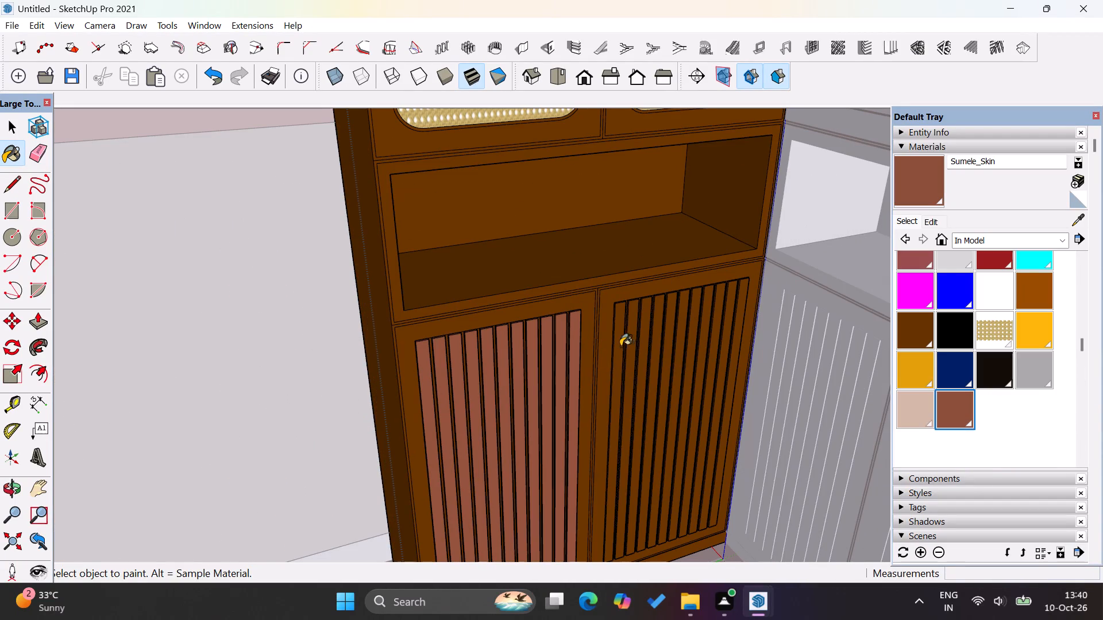
{"action": "left_click", "coordinate": [626, 345]}
{"action": "left_click", "coordinate": [609, 330]}
{"action": "scroll", "coordinate": [570, 346], "scroll_direction": "down", "scroll_amount": 4}
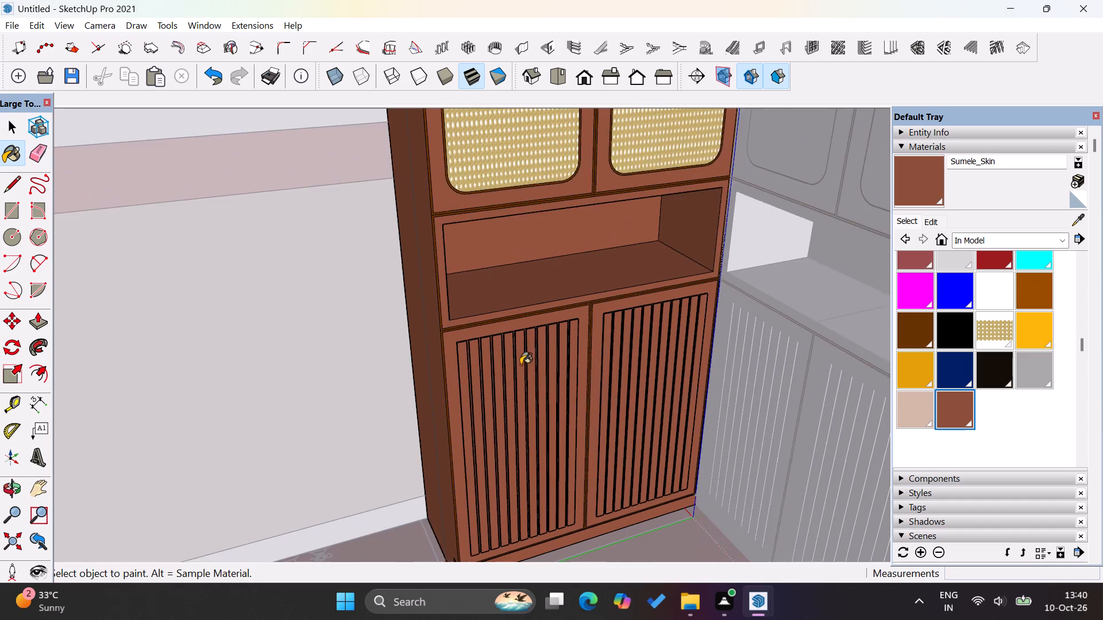
{"action": "scroll", "coordinate": [520, 374], "scroll_direction": "down", "scroll_amount": 11}
{"action": "scroll", "coordinate": [574, 416], "scroll_direction": "down", "scroll_amount": 4}
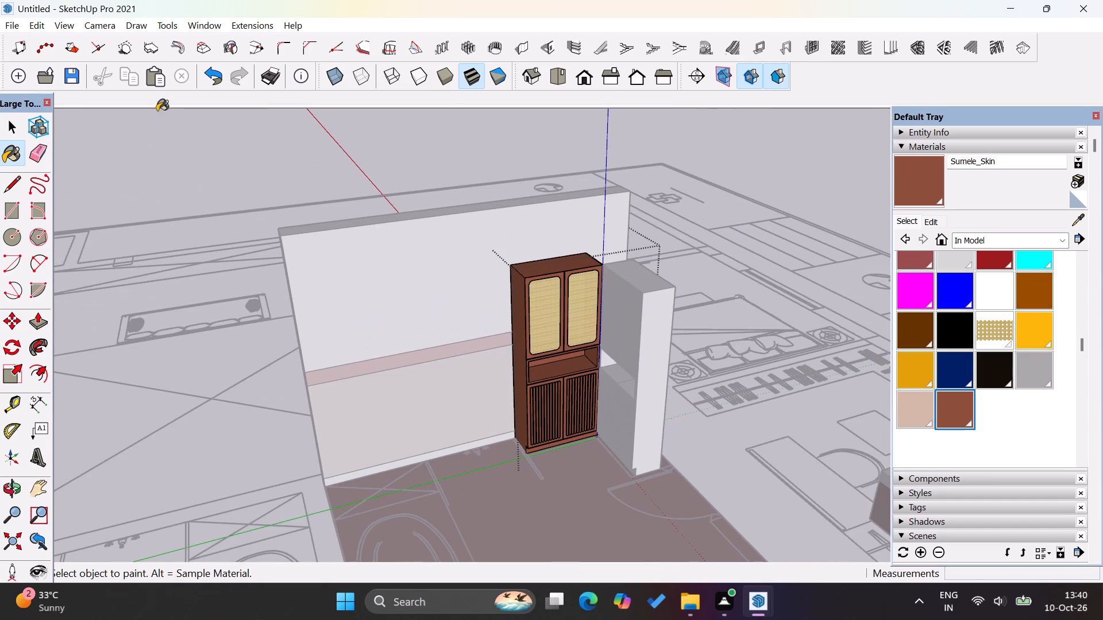
{"action": "left_click", "coordinate": [15, 121]}
{"action": "left_click", "coordinate": [265, 193]}
{"action": "left_click", "coordinate": [265, 192]}
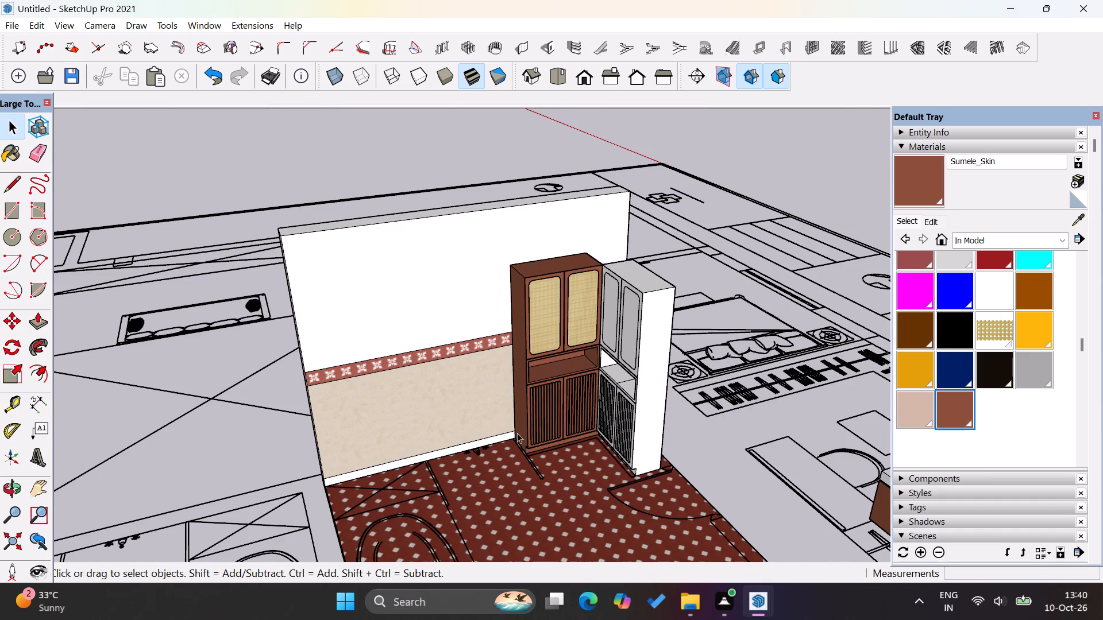
Examine the painted tall cabinet together with the bordered wall, the tiled floor and the surrounding plan.
{"action": "scroll", "coordinate": [528, 437], "scroll_direction": "up", "scroll_amount": 5}
{"action": "scroll", "coordinate": [585, 401], "scroll_direction": "up", "scroll_amount": 4}
{"action": "scroll", "coordinate": [574, 302], "scroll_direction": "down", "scroll_amount": 6}
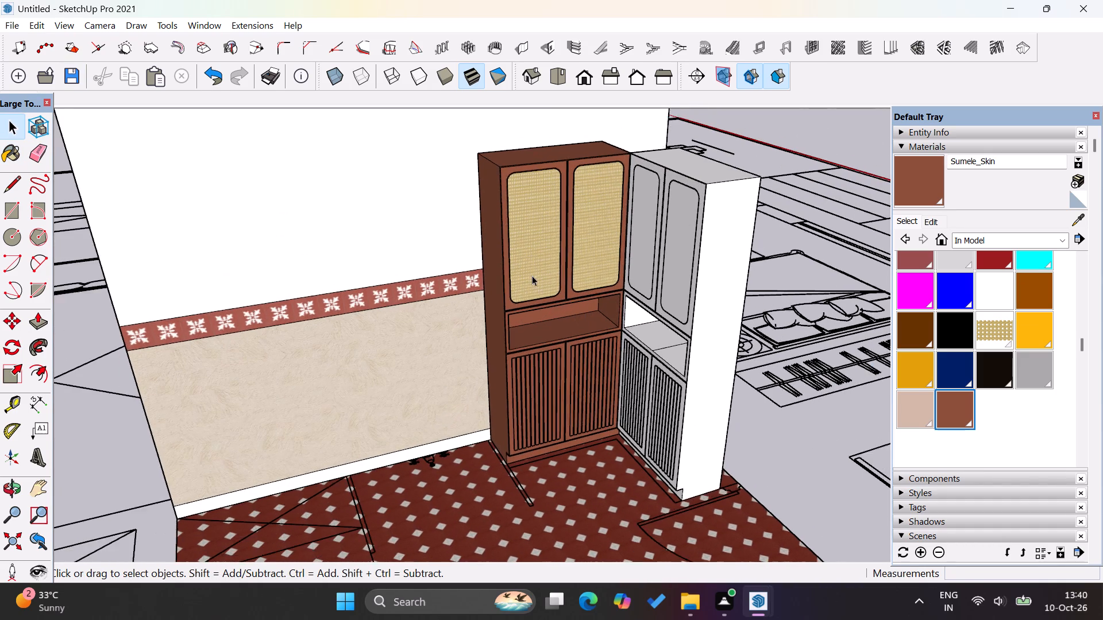
{"action": "scroll", "coordinate": [532, 276], "scroll_direction": "down", "scroll_amount": 8}
{"action": "scroll", "coordinate": [542, 323], "scroll_direction": "down", "scroll_amount": 4}
{"action": "scroll", "coordinate": [523, 376], "scroll_direction": "up", "scroll_amount": 4}
{"action": "middle_click_drag", "start_coordinate": [529, 407], "coordinate": [425, 483]}
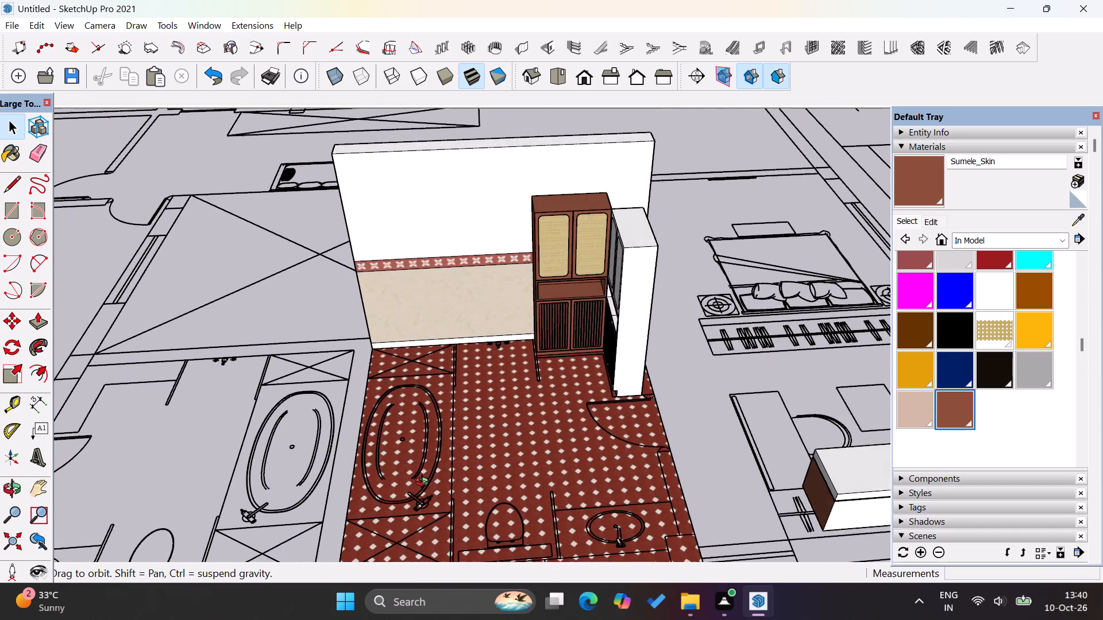
{"action": "middle_click_drag", "start_coordinate": [425, 483], "coordinate": [423, 485]}
{"action": "scroll", "coordinate": [420, 474], "scroll_direction": "down", "scroll_amount": 3}
{"action": "scroll", "coordinate": [482, 246], "scroll_direction": "down", "scroll_amount": 3}
{"action": "scroll", "coordinate": [465, 385], "scroll_direction": "up", "scroll_amount": 4}
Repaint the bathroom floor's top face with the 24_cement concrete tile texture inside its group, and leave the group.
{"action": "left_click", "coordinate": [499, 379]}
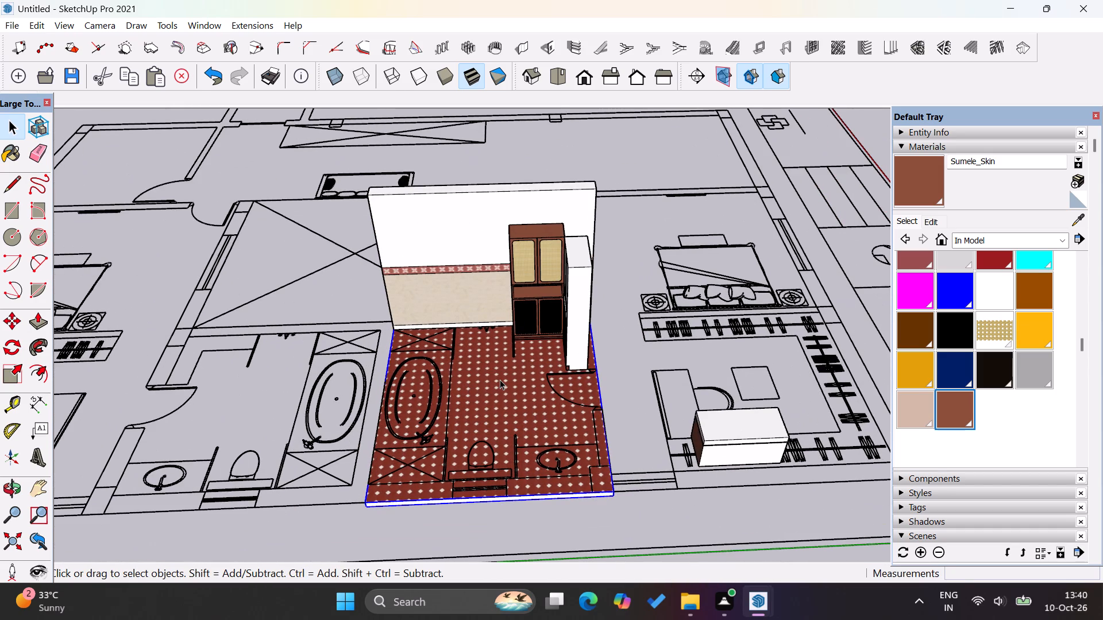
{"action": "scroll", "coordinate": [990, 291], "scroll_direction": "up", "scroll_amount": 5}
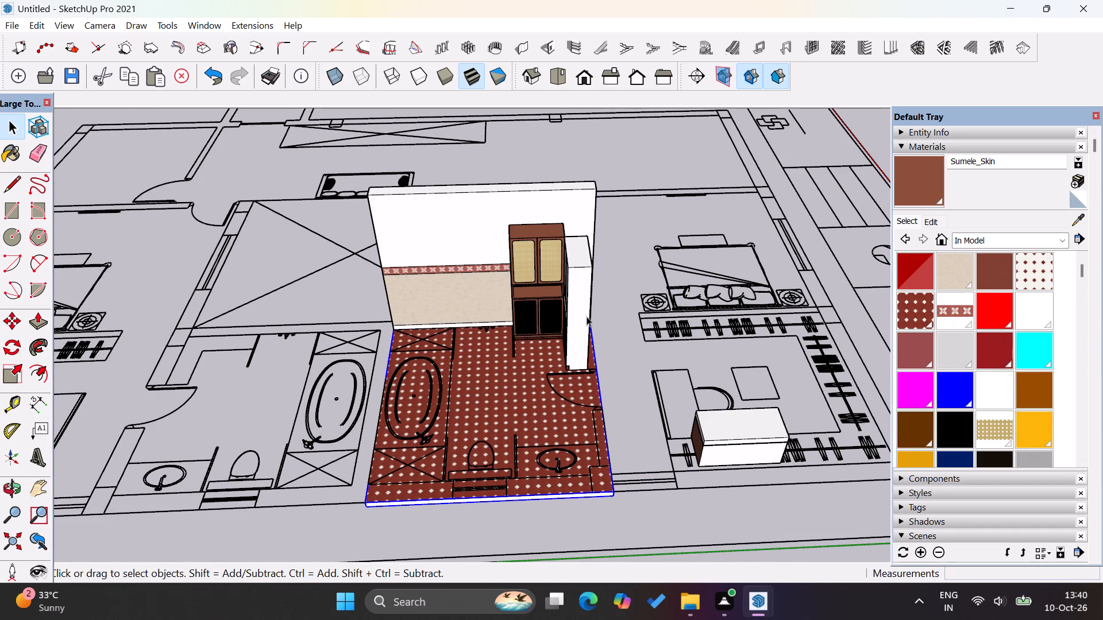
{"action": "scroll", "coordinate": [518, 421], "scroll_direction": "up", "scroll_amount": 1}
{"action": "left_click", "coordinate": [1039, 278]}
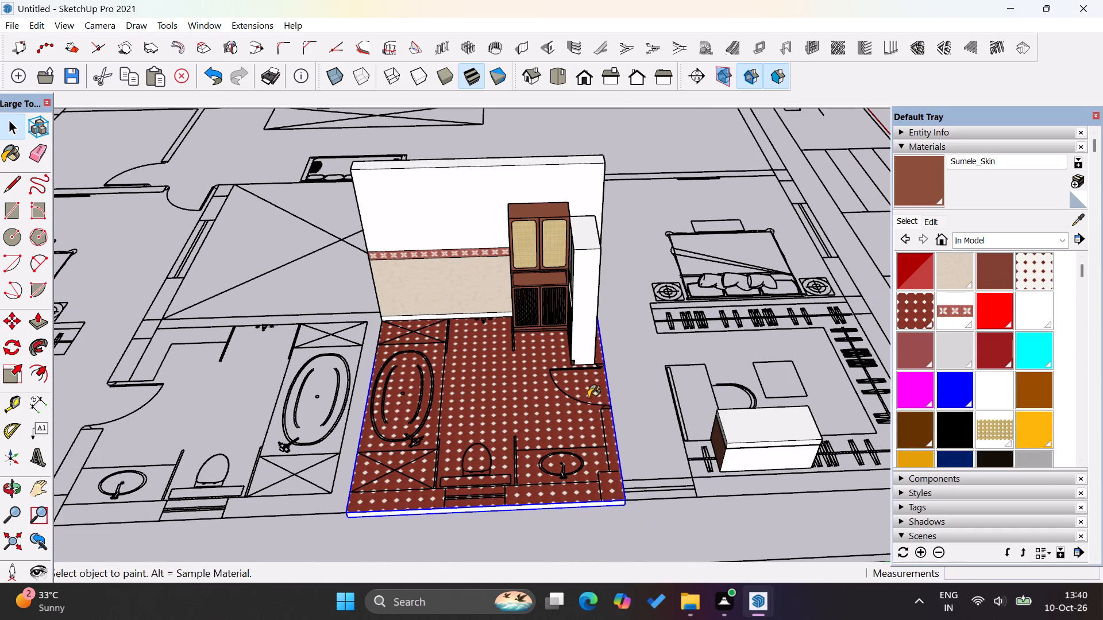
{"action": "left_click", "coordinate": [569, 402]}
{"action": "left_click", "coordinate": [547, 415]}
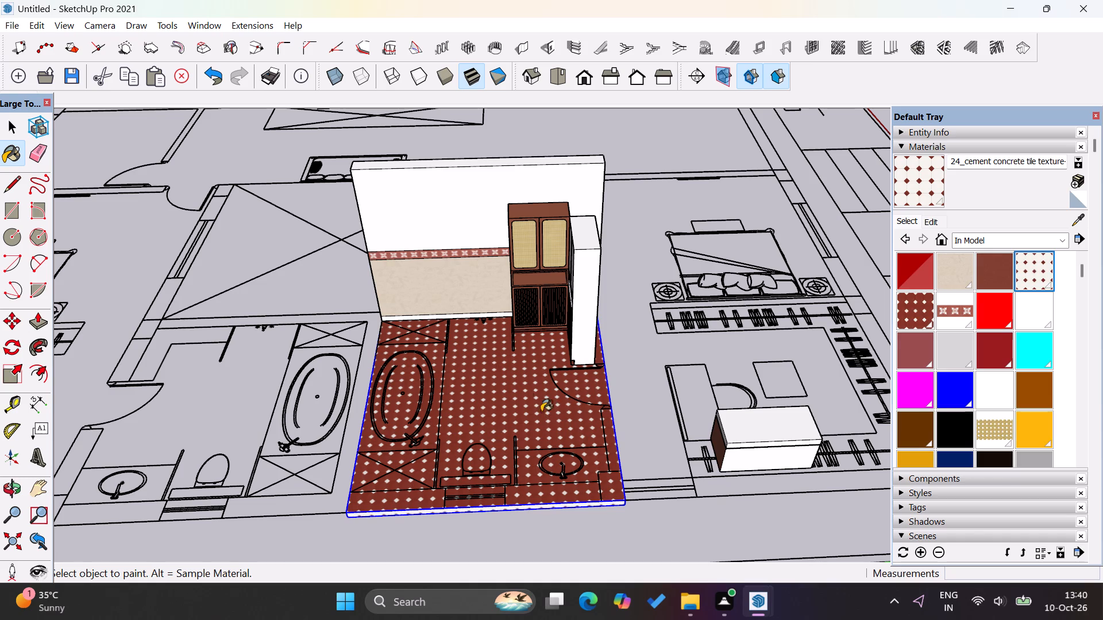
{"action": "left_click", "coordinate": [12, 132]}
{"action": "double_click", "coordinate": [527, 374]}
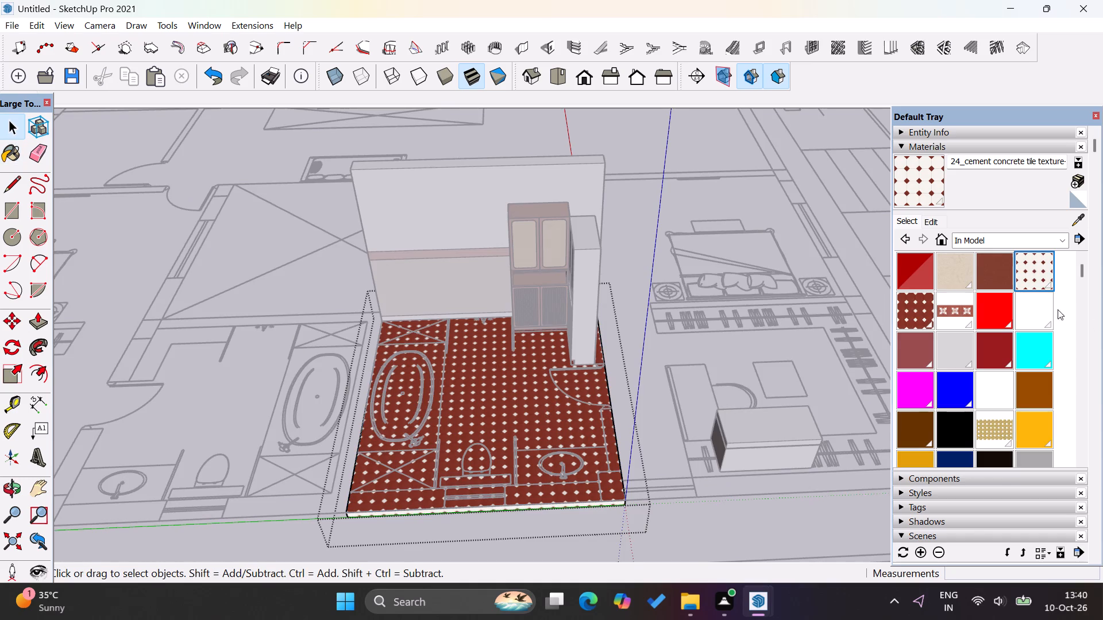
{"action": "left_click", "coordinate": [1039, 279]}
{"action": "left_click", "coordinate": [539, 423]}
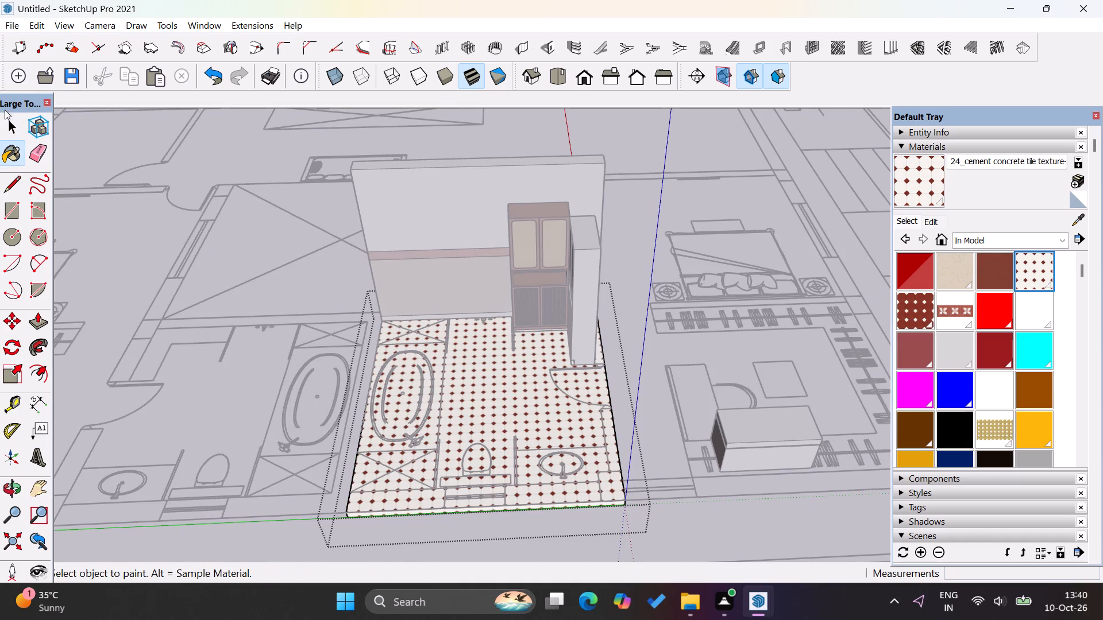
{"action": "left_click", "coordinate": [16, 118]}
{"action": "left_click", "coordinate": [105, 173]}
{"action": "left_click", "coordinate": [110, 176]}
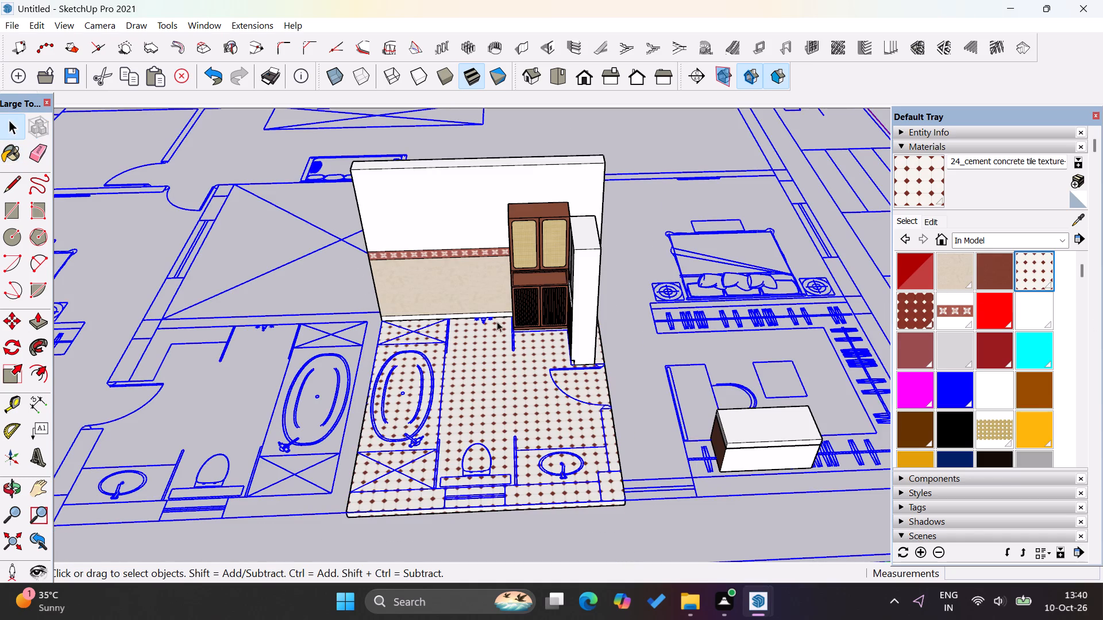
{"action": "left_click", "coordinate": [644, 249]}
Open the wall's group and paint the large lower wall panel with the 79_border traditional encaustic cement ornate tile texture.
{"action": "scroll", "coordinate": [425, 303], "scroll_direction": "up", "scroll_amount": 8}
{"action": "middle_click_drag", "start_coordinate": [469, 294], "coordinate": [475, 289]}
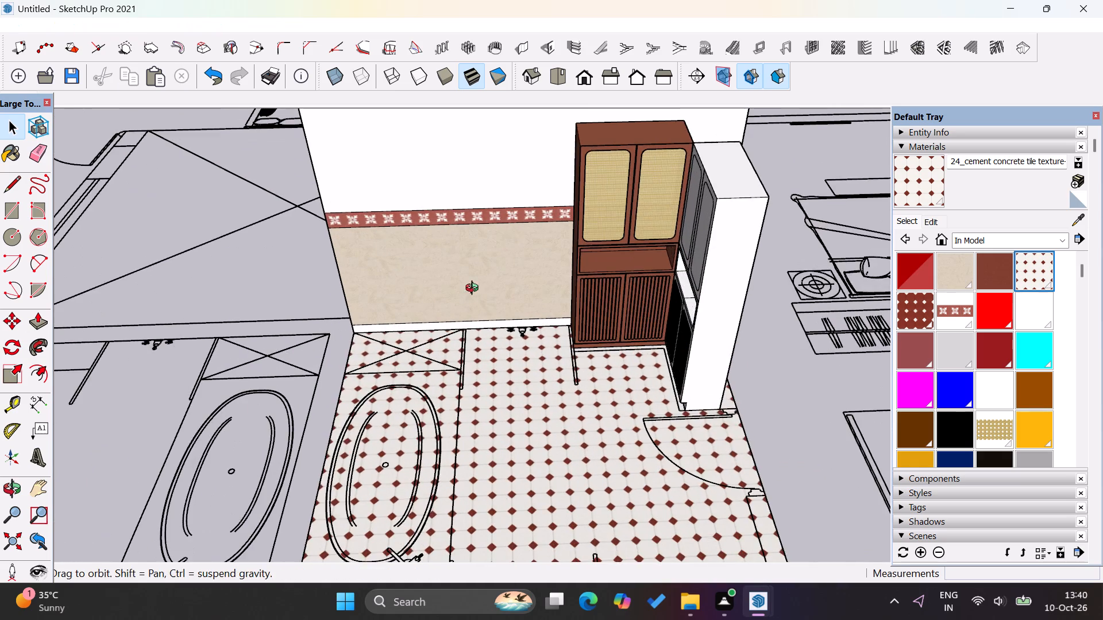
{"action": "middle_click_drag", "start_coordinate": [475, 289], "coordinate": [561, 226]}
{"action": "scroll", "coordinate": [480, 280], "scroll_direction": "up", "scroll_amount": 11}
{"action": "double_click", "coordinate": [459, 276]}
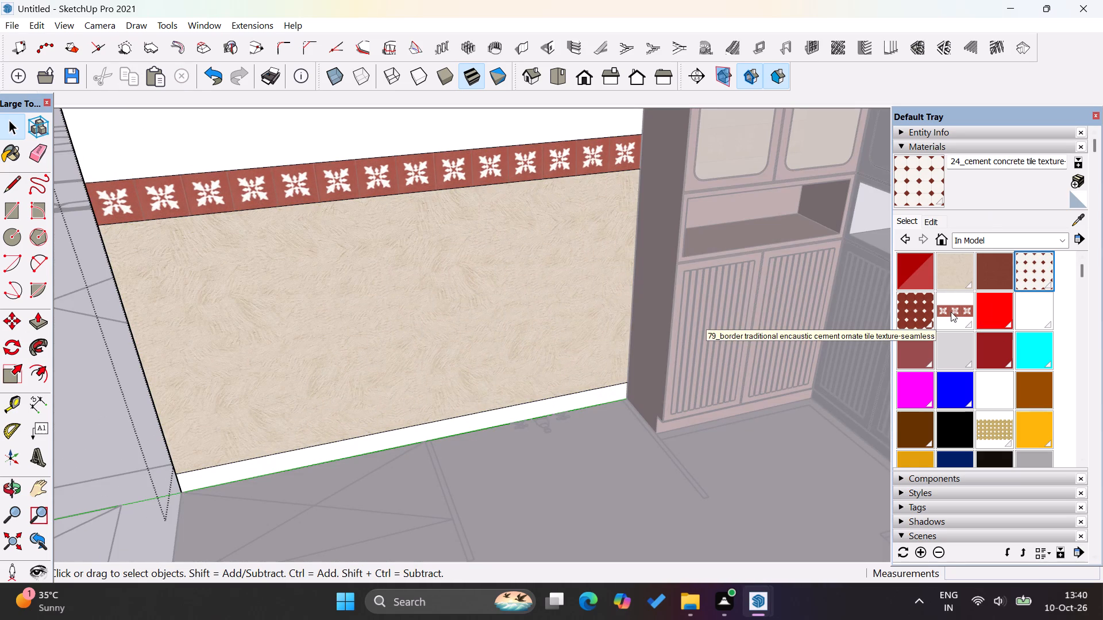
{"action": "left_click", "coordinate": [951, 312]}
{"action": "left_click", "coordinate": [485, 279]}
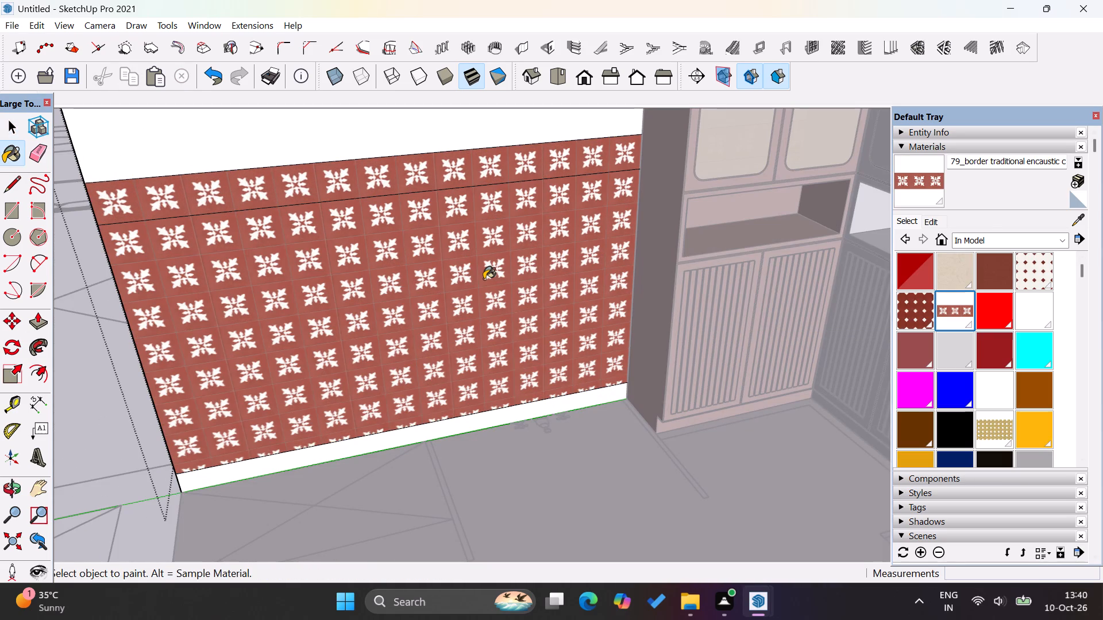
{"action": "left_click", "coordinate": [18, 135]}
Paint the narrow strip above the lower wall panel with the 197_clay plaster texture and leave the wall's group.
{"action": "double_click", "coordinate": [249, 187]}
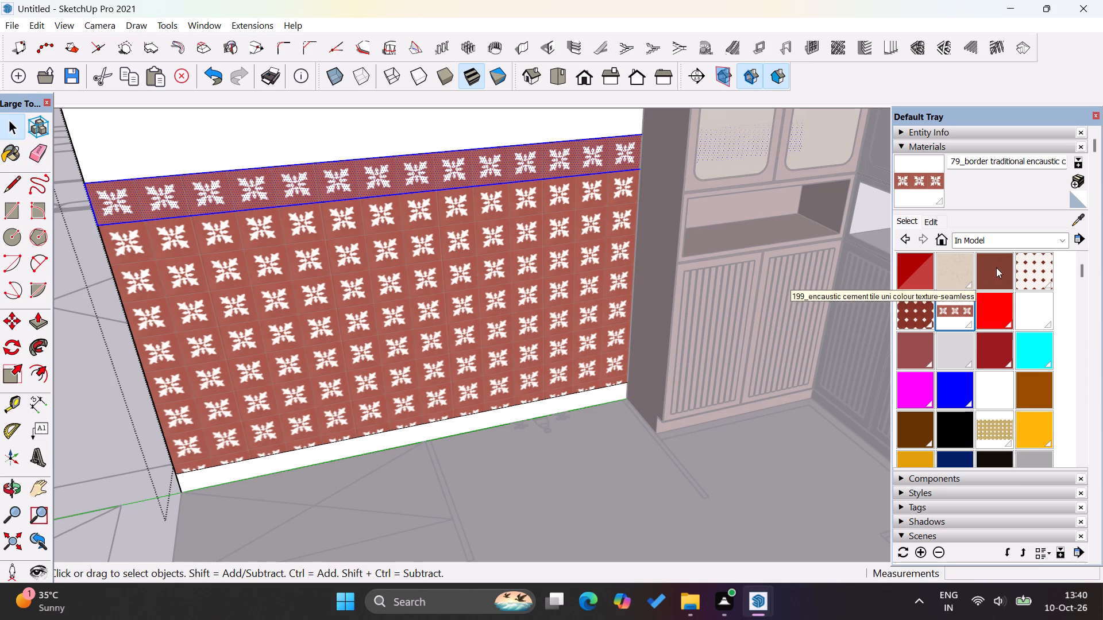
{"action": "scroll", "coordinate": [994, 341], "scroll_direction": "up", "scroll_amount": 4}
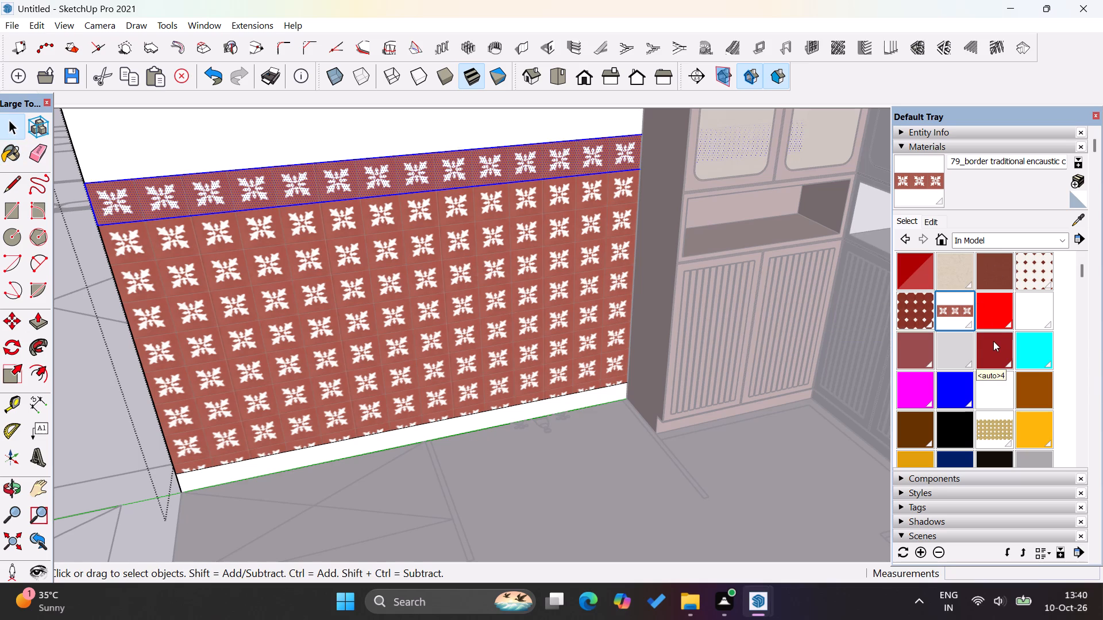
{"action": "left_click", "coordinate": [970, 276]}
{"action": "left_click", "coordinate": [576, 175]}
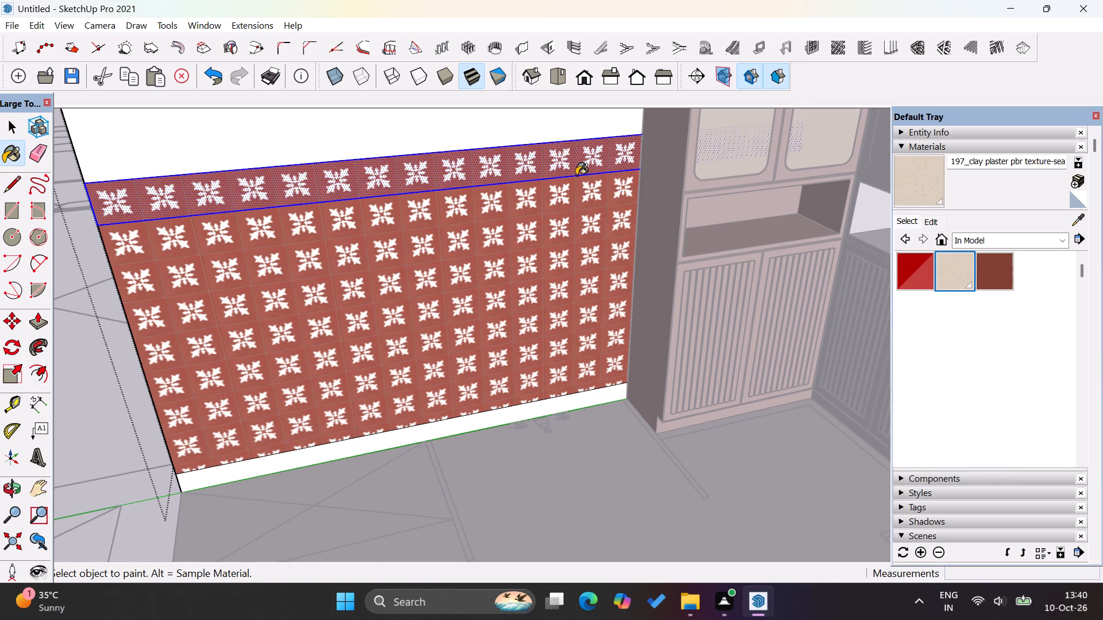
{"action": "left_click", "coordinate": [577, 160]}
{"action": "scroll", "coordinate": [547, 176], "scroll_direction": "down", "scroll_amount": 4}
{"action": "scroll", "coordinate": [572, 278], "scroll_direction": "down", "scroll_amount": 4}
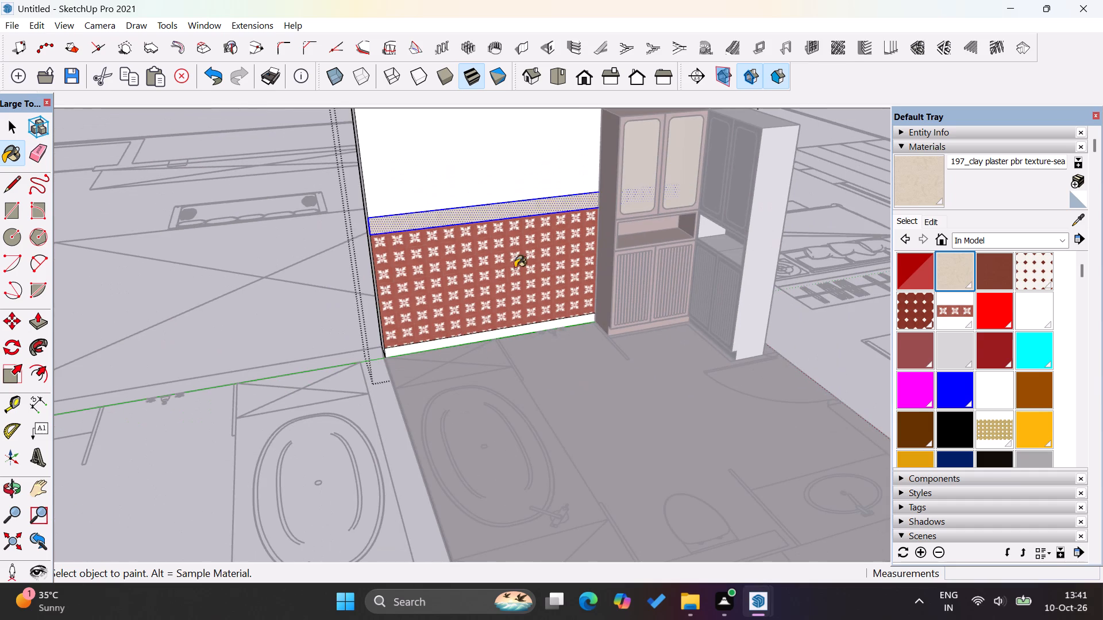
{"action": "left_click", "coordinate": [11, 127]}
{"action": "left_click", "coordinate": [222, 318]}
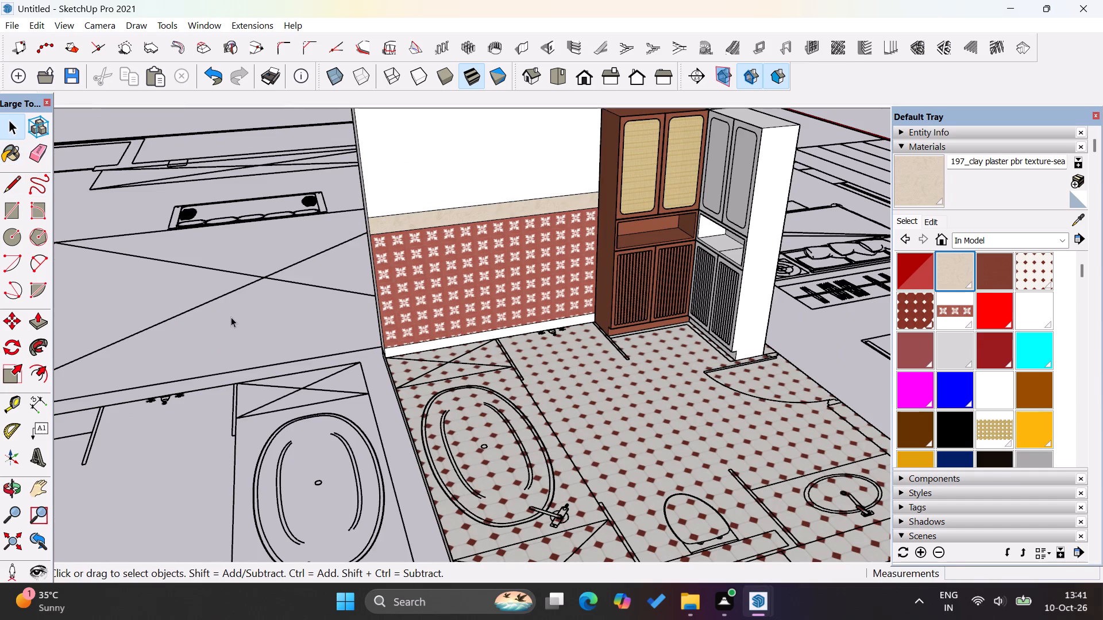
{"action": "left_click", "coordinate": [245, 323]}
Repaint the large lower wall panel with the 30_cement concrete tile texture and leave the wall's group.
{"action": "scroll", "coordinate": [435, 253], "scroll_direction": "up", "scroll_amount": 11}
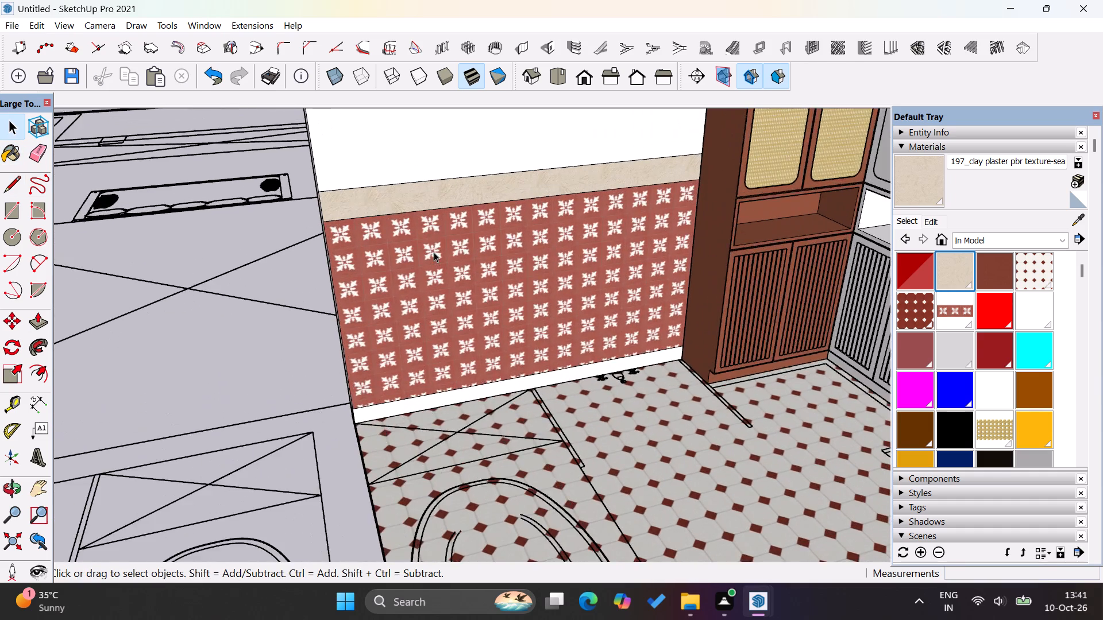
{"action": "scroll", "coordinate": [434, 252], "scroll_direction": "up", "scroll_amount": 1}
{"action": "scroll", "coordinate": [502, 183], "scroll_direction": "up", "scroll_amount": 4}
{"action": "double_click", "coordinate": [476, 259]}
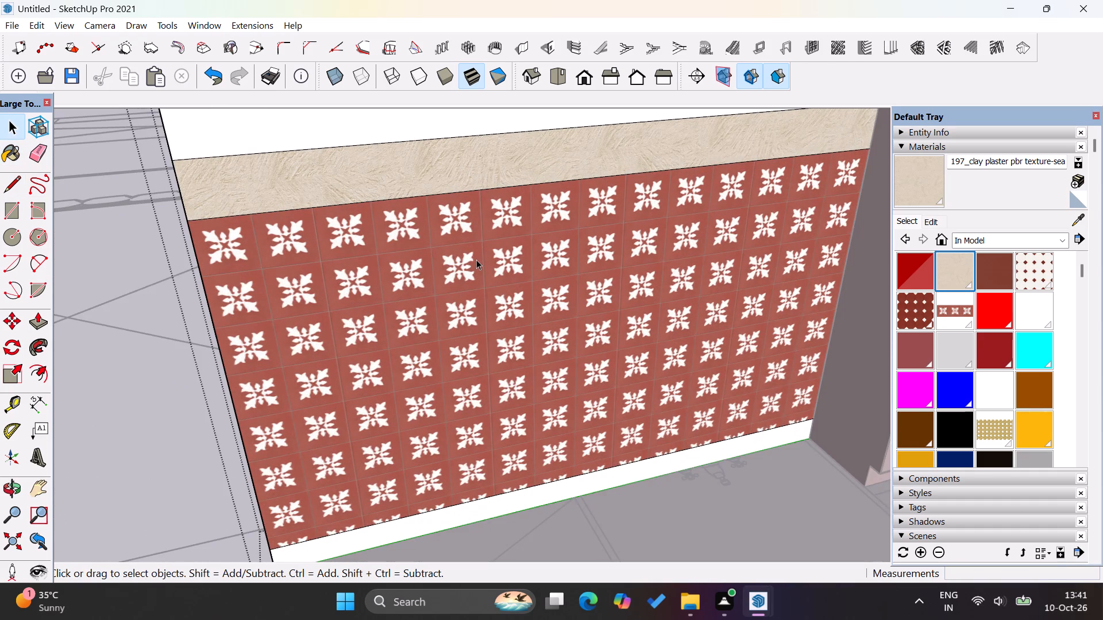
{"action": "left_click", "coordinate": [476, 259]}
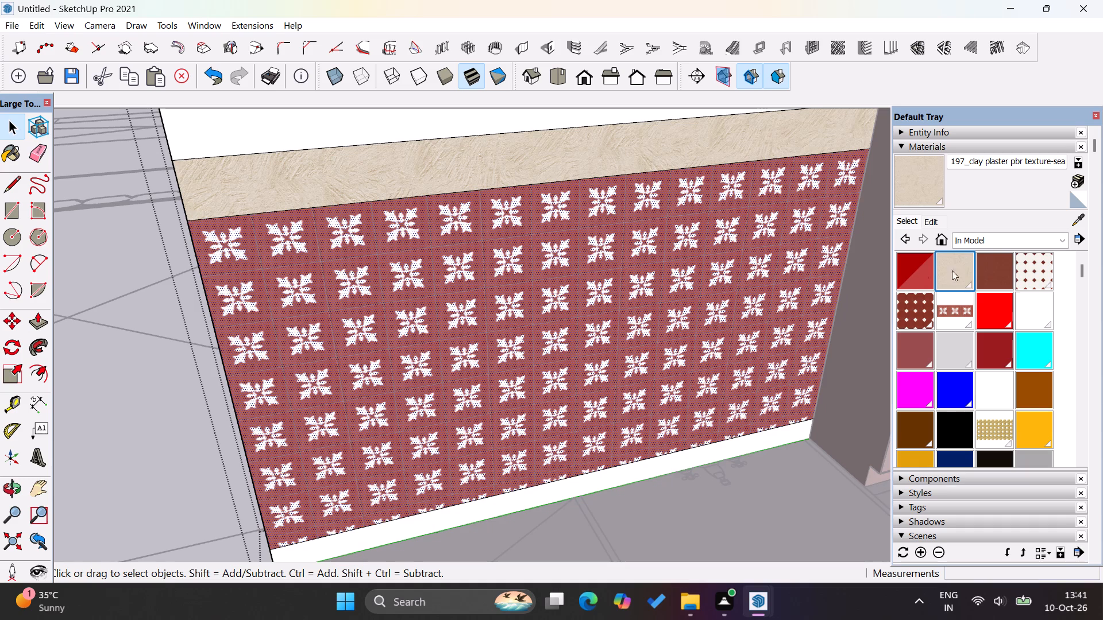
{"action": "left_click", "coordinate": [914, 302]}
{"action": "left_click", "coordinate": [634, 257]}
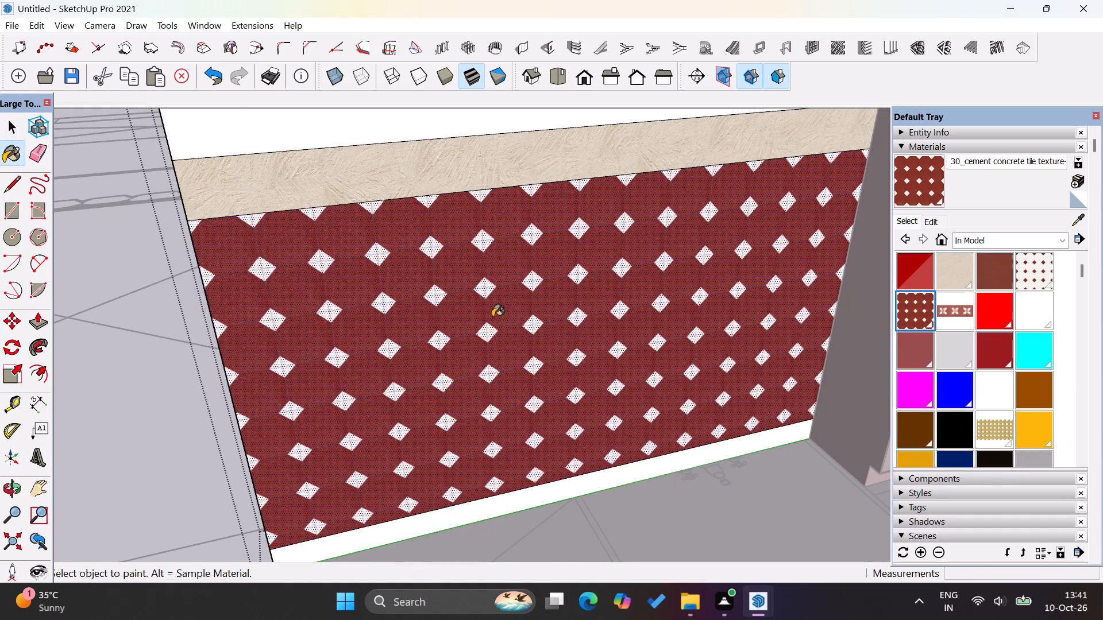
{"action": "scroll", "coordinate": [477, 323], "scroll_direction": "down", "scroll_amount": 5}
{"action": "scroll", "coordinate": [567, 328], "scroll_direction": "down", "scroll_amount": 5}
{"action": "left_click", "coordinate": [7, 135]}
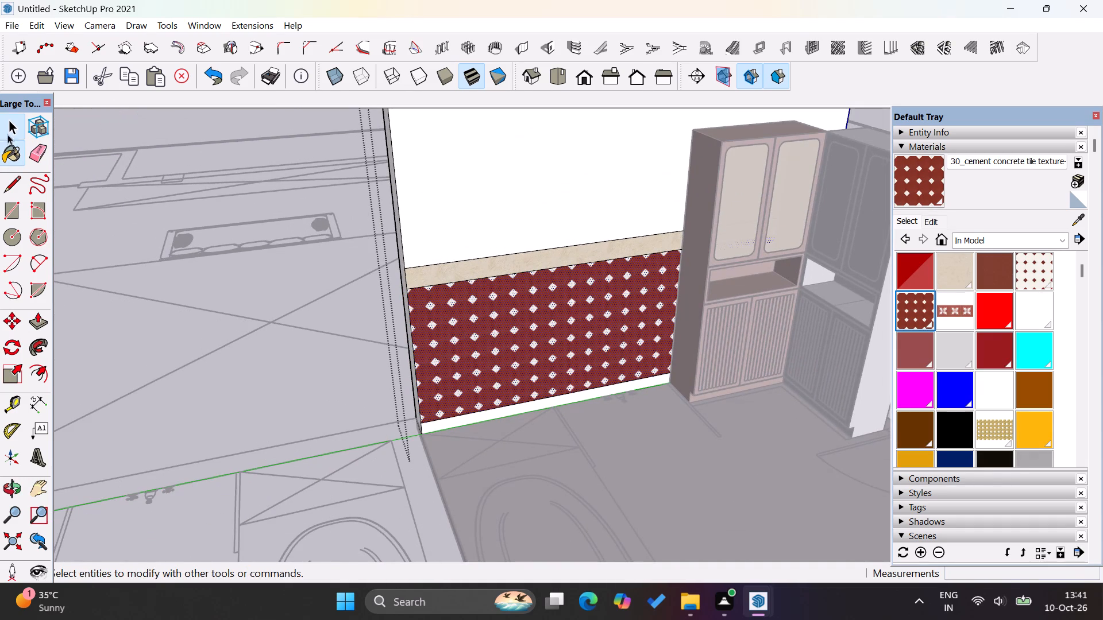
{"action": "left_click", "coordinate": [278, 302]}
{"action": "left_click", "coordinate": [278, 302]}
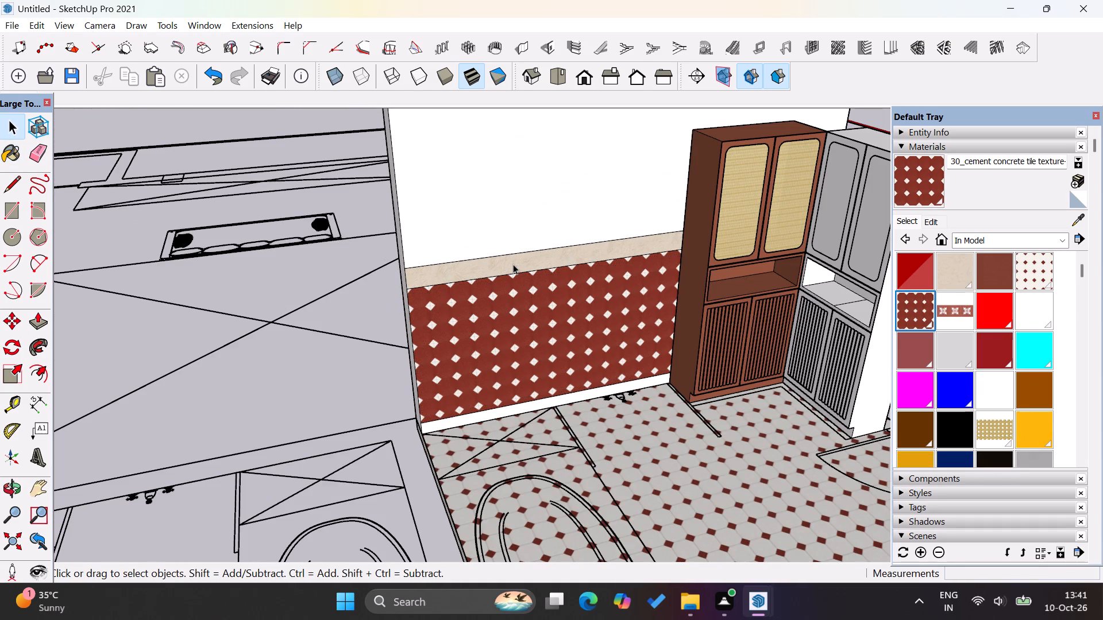
Open the wall's group and repaint the large lower panel with the 197_clay plaster texture.
{"action": "scroll", "coordinate": [543, 323], "scroll_direction": "up", "scroll_amount": 9}
{"action": "double_click", "coordinate": [487, 333]}
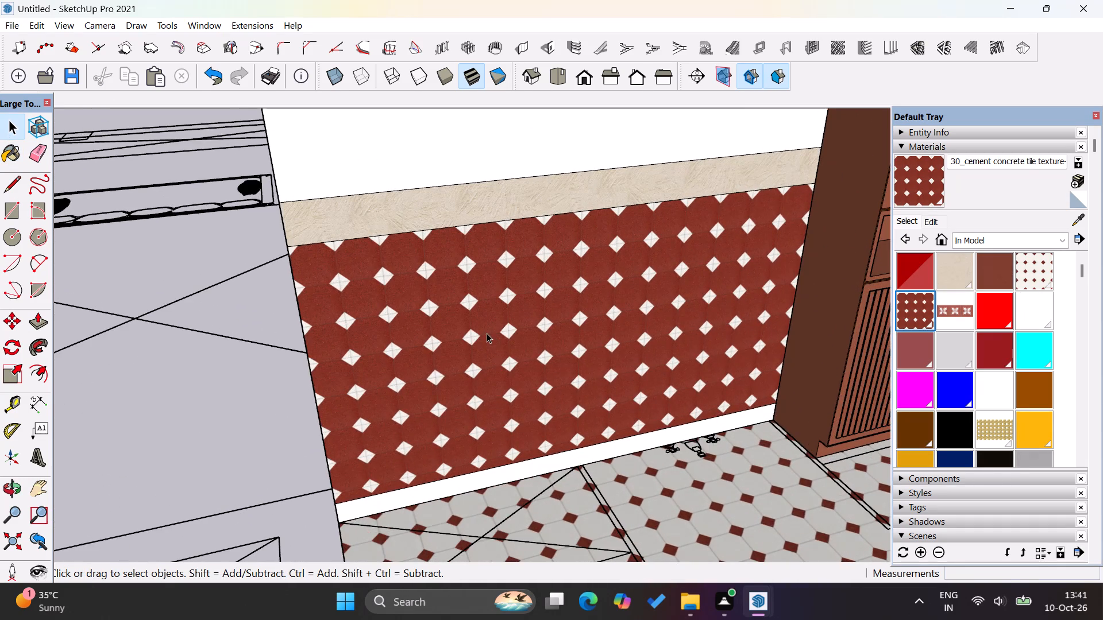
{"action": "left_click", "coordinate": [954, 271]}
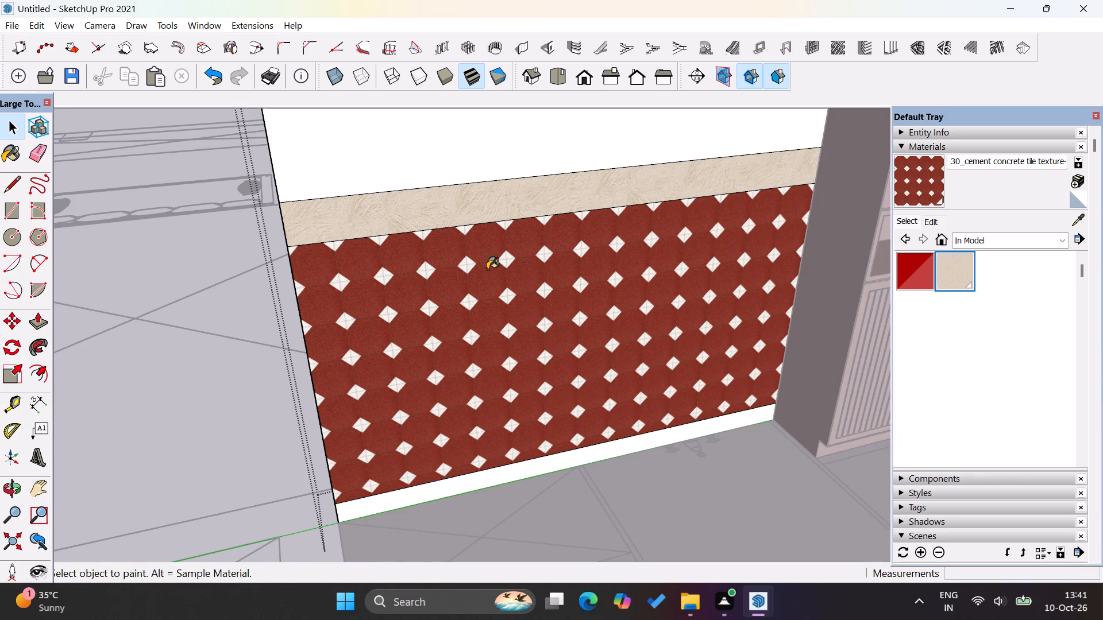
{"action": "left_click", "coordinate": [514, 294]}
{"action": "left_click", "coordinate": [20, 127]}
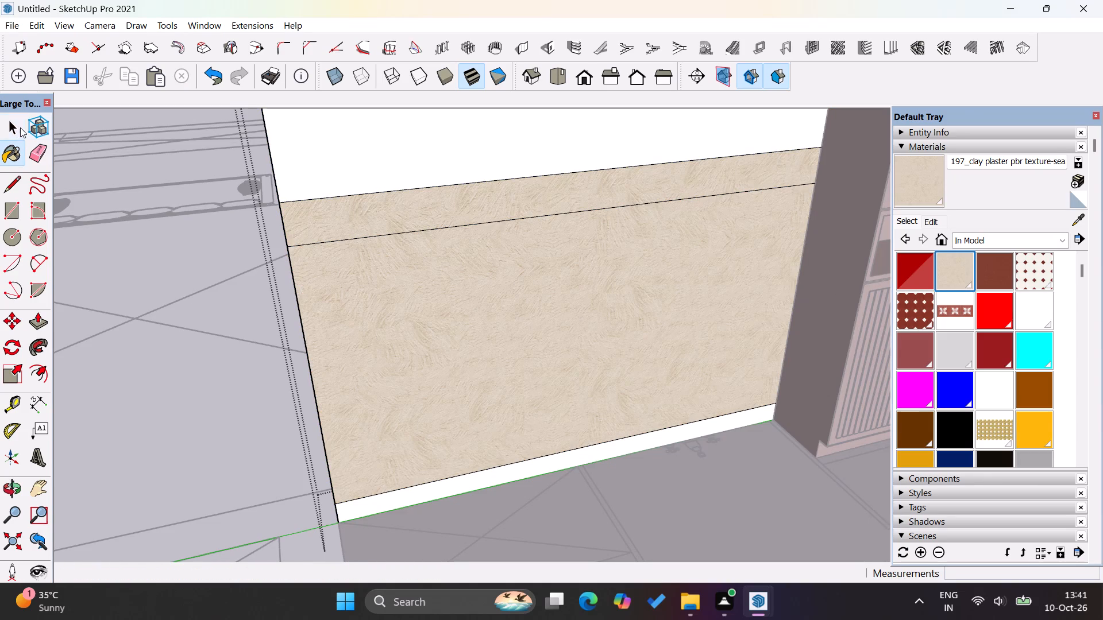
Repaint the narrow strip above the plaster panel with the 79_border traditional encaustic cement ornate tile texture, and leave the group.
{"action": "left_click", "coordinate": [388, 227]}
{"action": "left_click", "coordinate": [953, 318]}
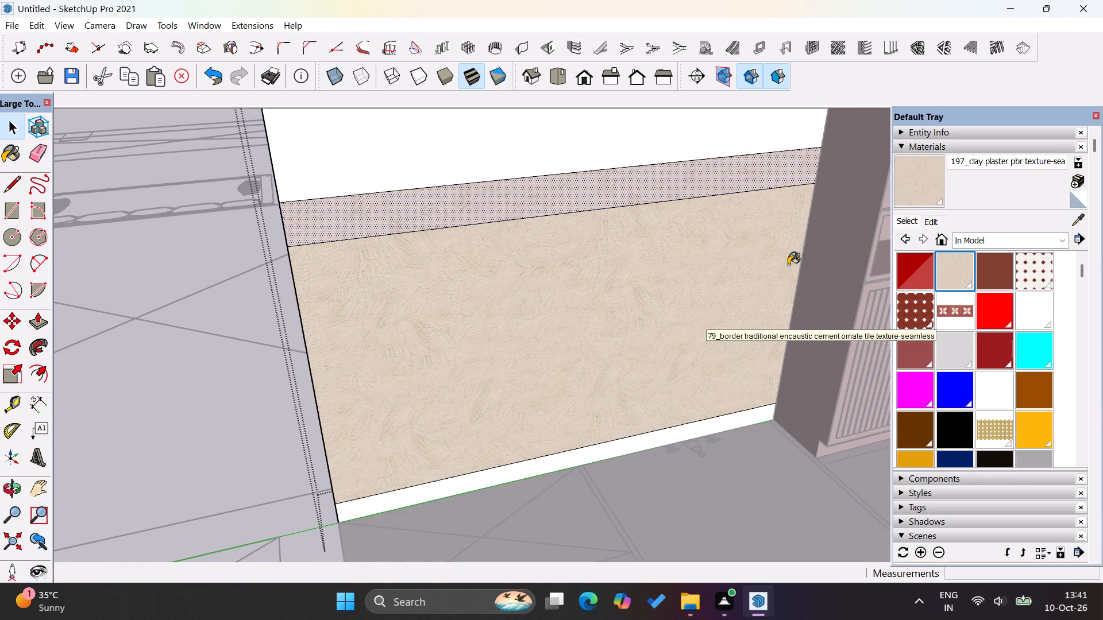
{"action": "left_click", "coordinate": [558, 210]}
{"action": "scroll", "coordinate": [564, 214], "scroll_direction": "down", "scroll_amount": 4}
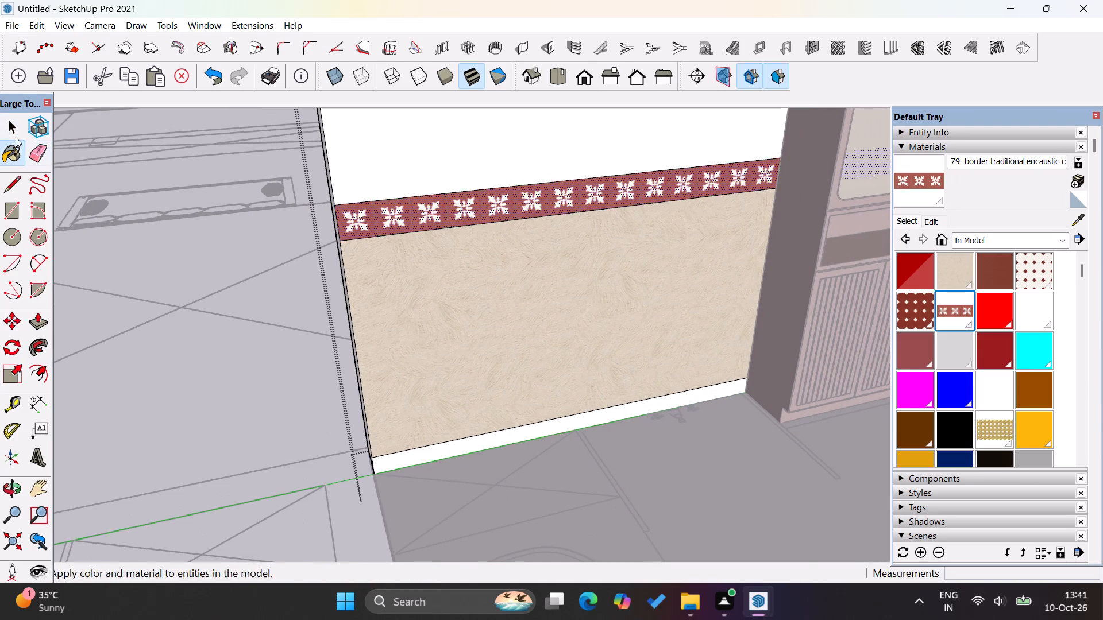
{"action": "left_click", "coordinate": [13, 129]}
{"action": "left_click", "coordinate": [164, 242]}
Repaint the bathroom floor's top face with the 30_cement concrete tile texture inside its group, and leave the group.
{"action": "scroll", "coordinate": [455, 319], "scroll_direction": "down", "scroll_amount": 14}
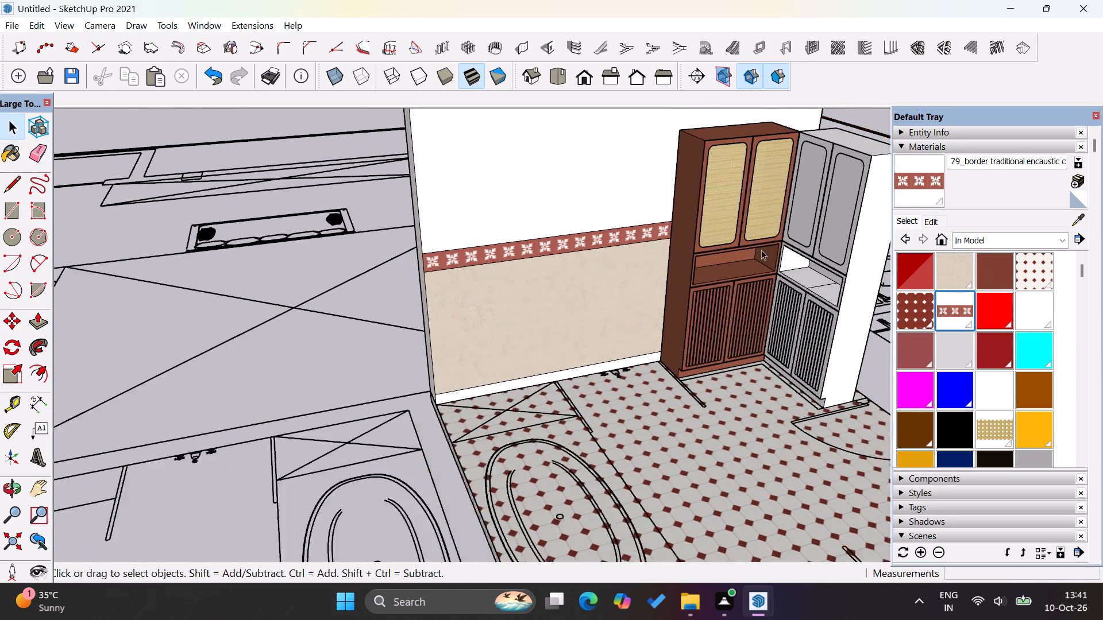
{"action": "scroll", "coordinate": [761, 250], "scroll_direction": "down", "scroll_amount": 6}
{"action": "scroll", "coordinate": [726, 413], "scroll_direction": "up", "scroll_amount": 9}
{"action": "double_click", "coordinate": [704, 350]}
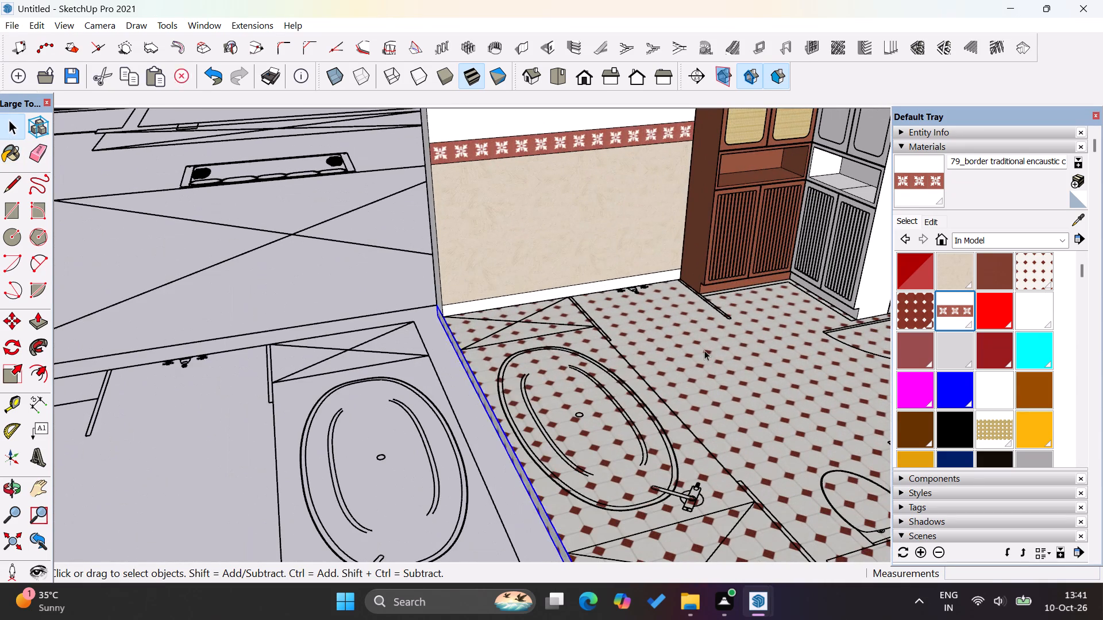
{"action": "left_click", "coordinate": [899, 320]}
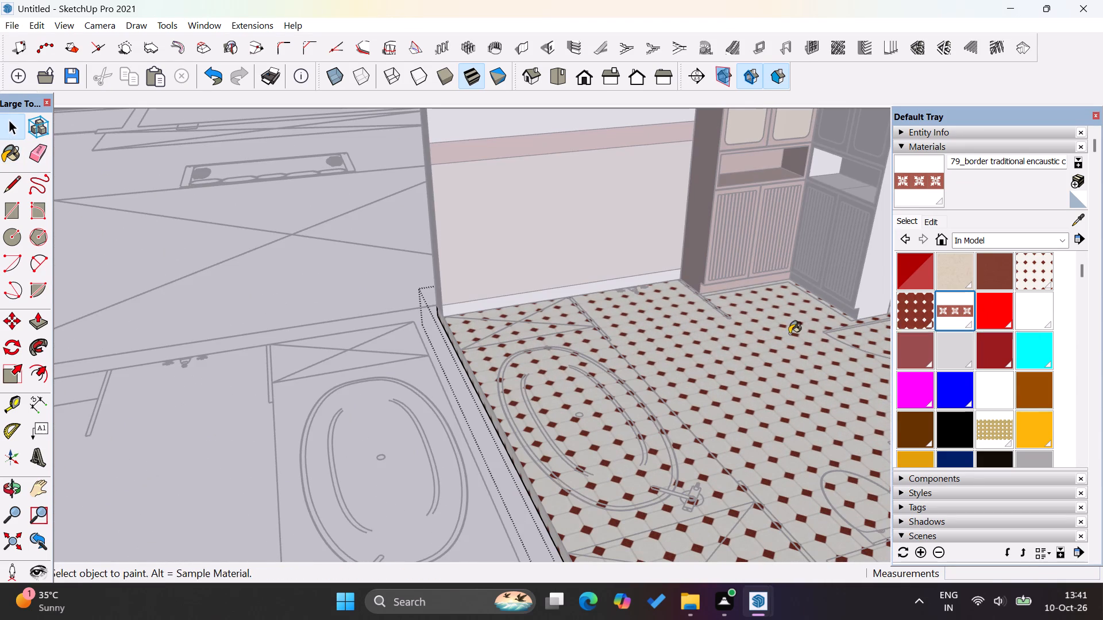
{"action": "left_click", "coordinate": [753, 335]}
{"action": "left_click", "coordinate": [6, 132]}
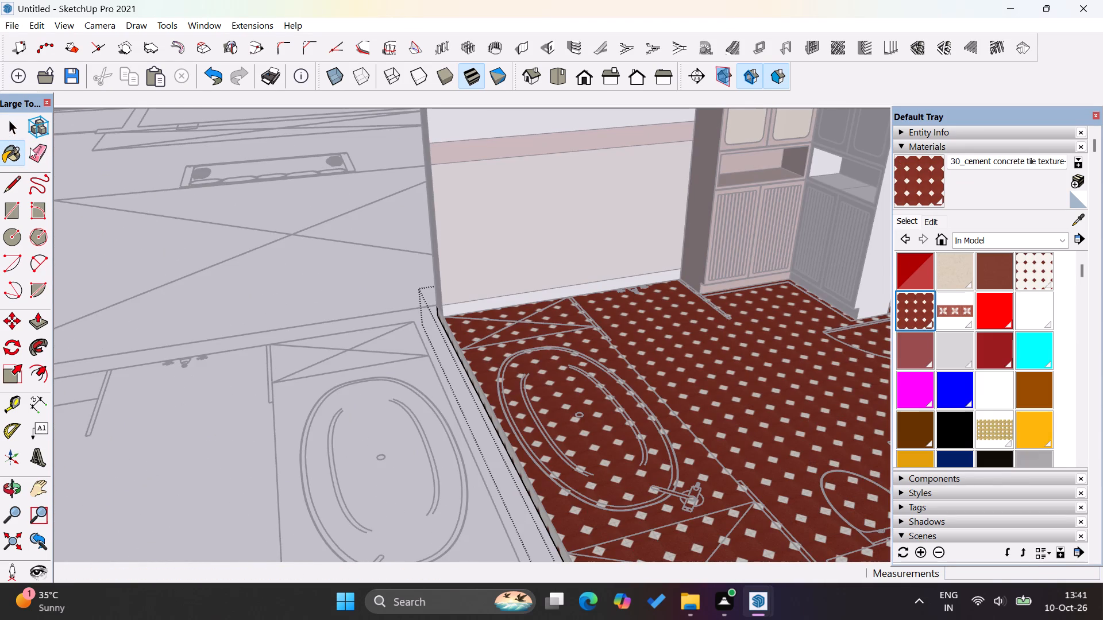
{"action": "left_click", "coordinate": [113, 200]}
Open the wall's group and paint the white skirting strip at the base of the plaster panel with the dark red <auto>4 material.
{"action": "scroll", "coordinate": [276, 315], "scroll_direction": "down", "scroll_amount": 9}
{"action": "scroll", "coordinate": [341, 289], "scroll_direction": "down", "scroll_amount": 2}
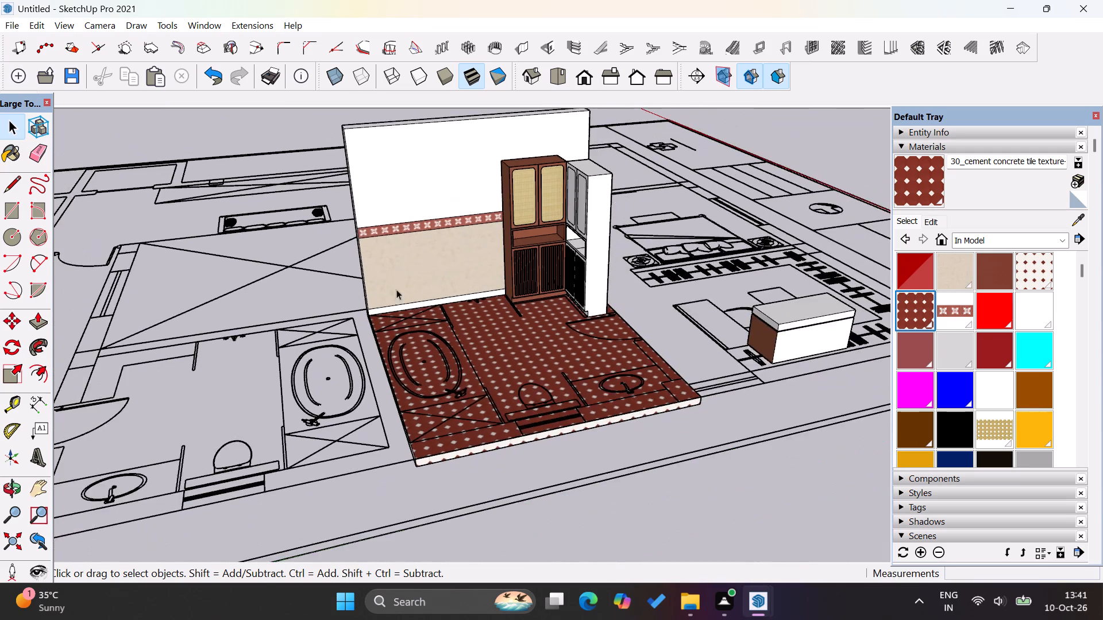
{"action": "scroll", "coordinate": [396, 289], "scroll_direction": "down", "scroll_amount": 3}
{"action": "middle_click_drag", "start_coordinate": [803, 281], "coordinate": [408, 339]}
{"action": "scroll", "coordinate": [488, 258], "scroll_direction": "up", "scroll_amount": 12}
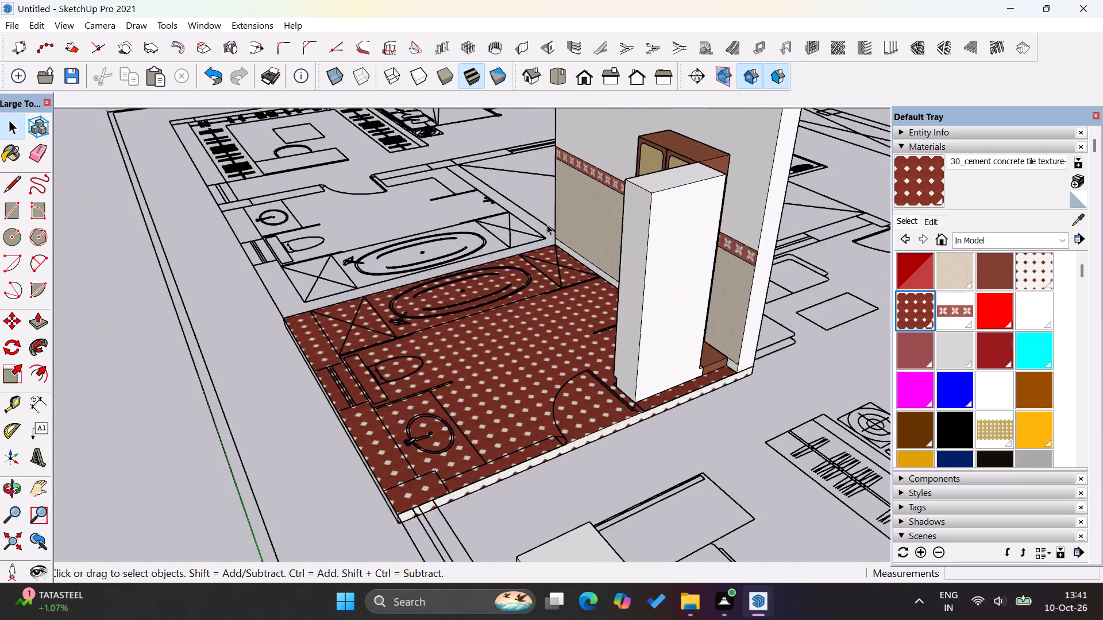
{"action": "scroll", "coordinate": [547, 224], "scroll_direction": "up", "scroll_amount": 2}
{"action": "scroll", "coordinate": [589, 269], "scroll_direction": "up", "scroll_amount": 13}
{"action": "double_click", "coordinate": [593, 273]}
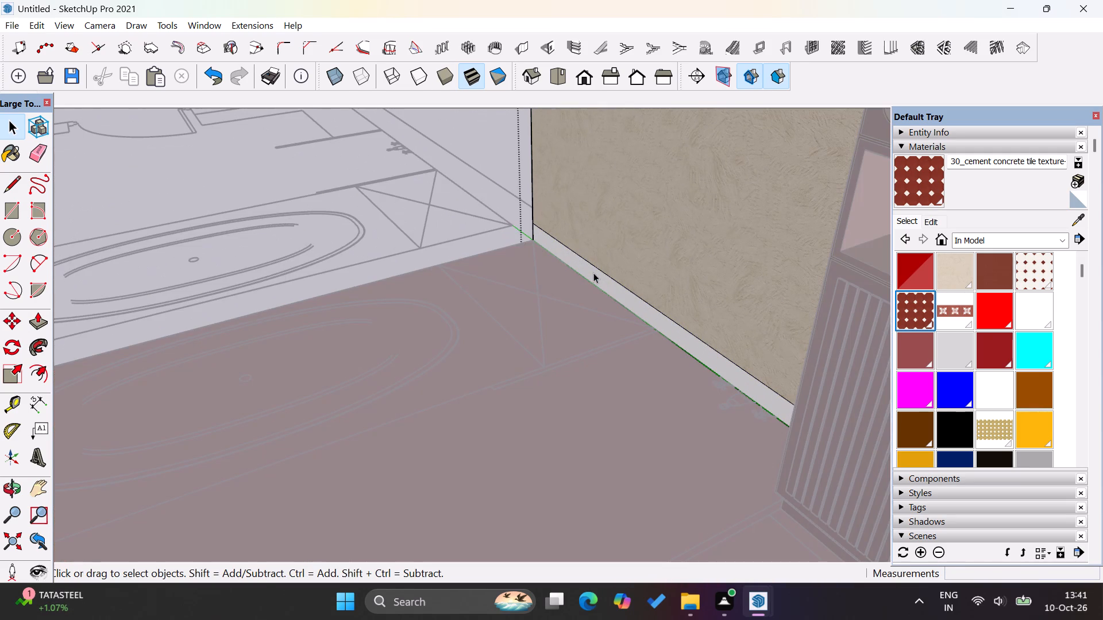
{"action": "left_click", "coordinate": [1001, 358]}
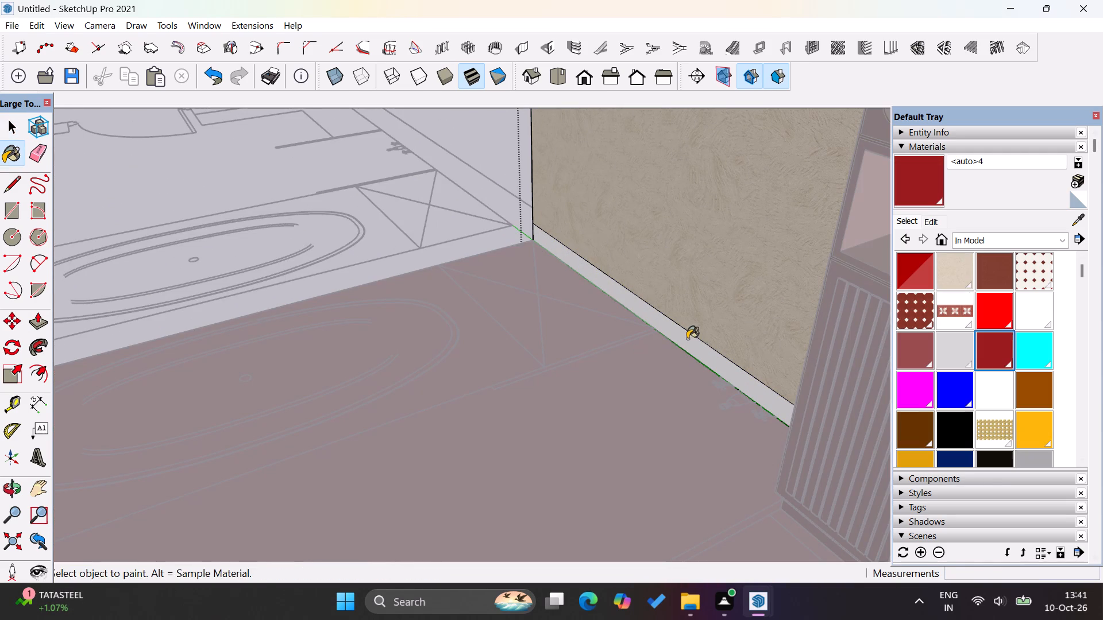
{"action": "left_click", "coordinate": [683, 342]}
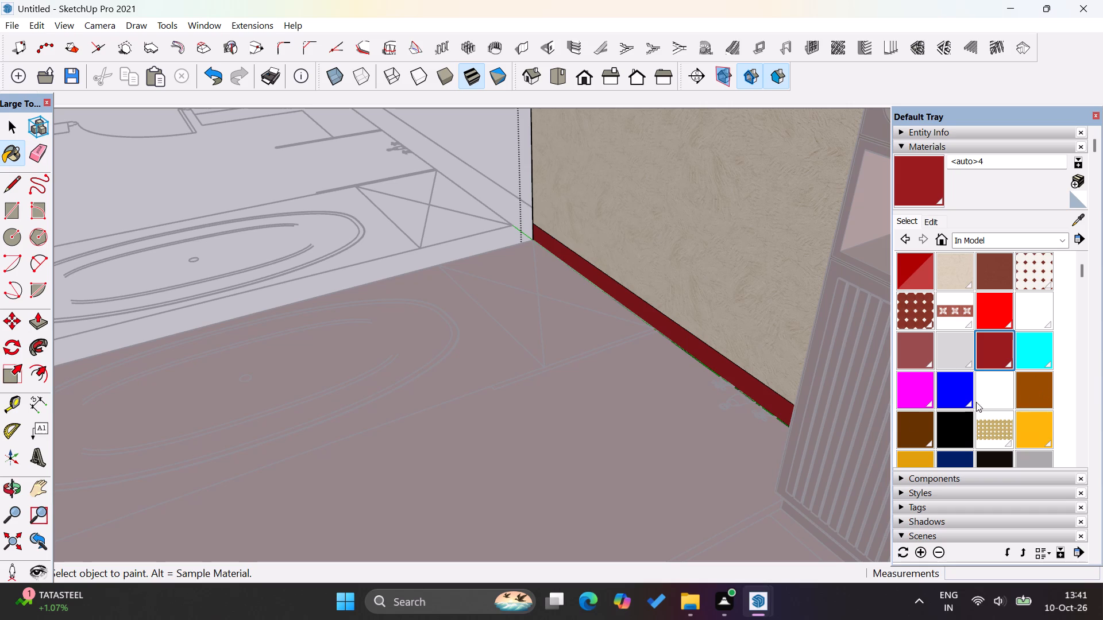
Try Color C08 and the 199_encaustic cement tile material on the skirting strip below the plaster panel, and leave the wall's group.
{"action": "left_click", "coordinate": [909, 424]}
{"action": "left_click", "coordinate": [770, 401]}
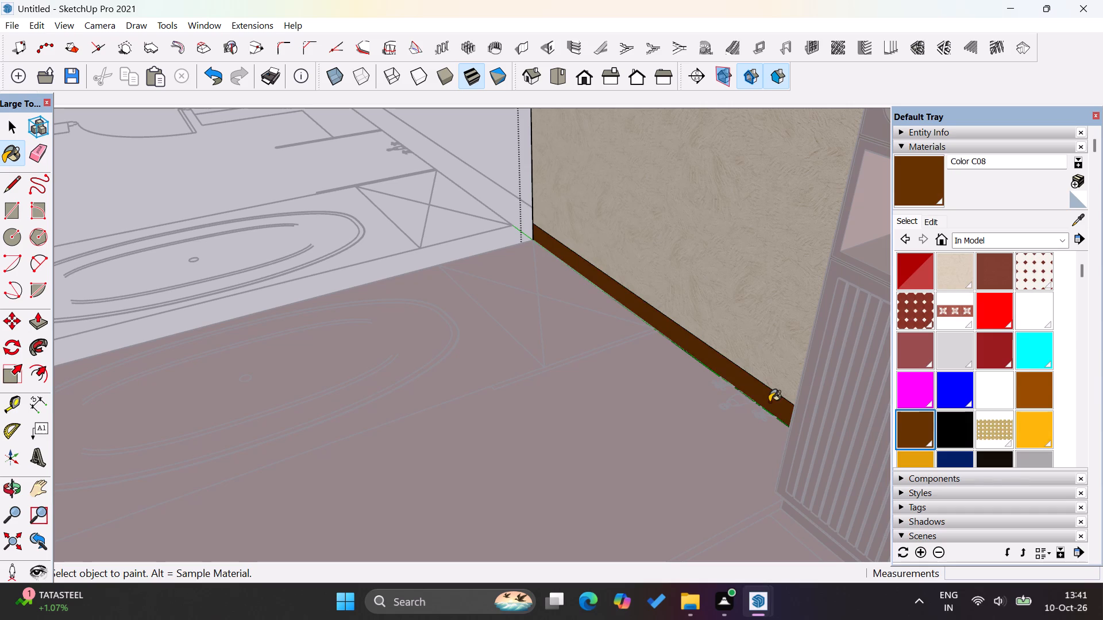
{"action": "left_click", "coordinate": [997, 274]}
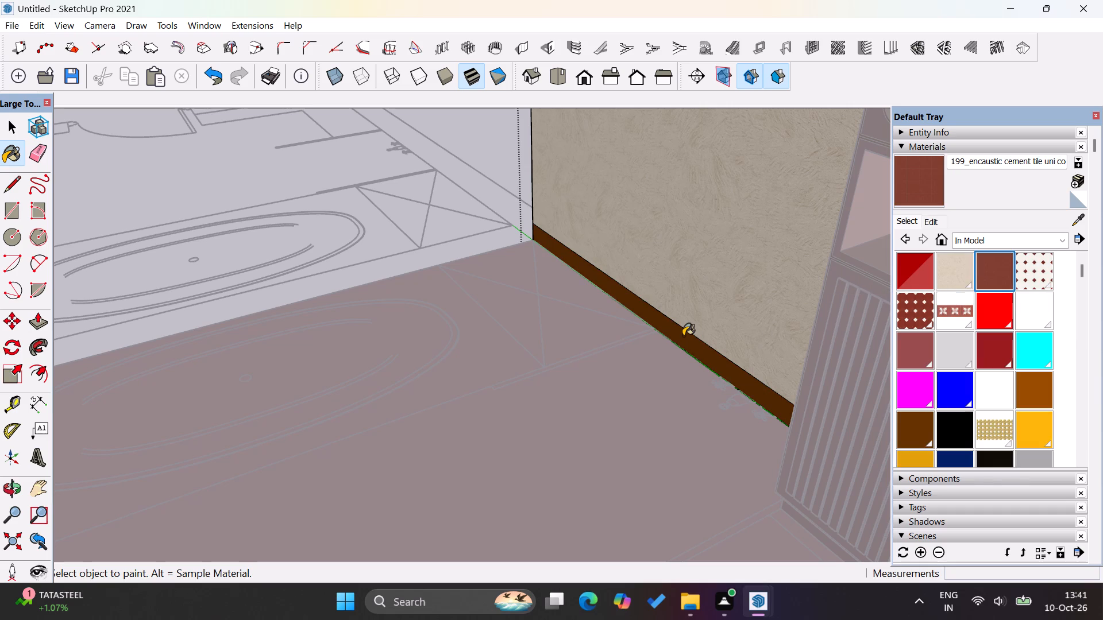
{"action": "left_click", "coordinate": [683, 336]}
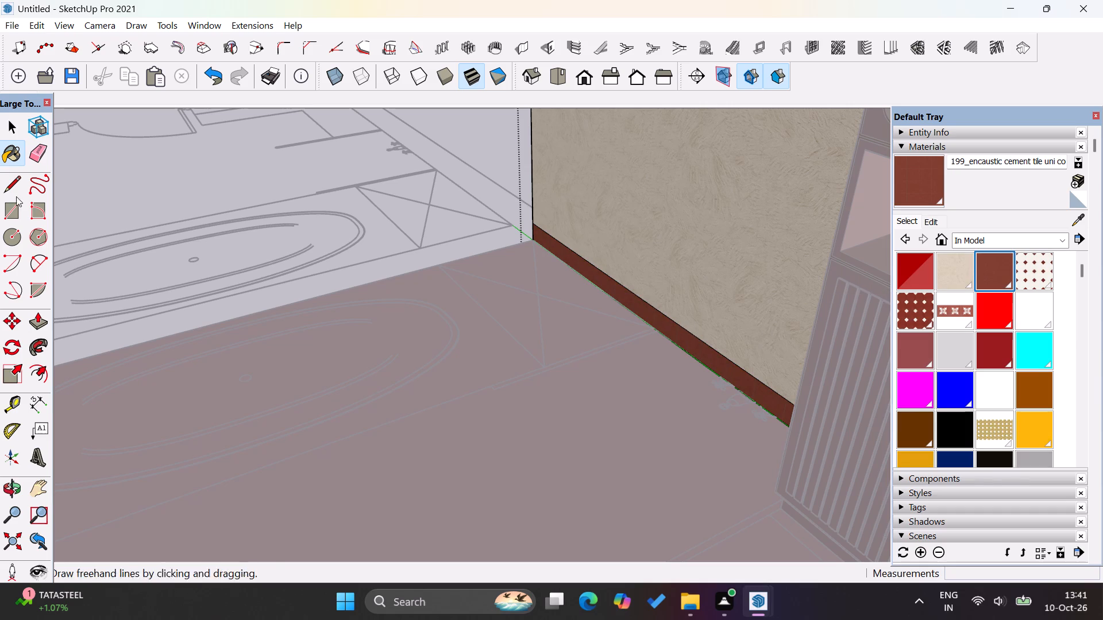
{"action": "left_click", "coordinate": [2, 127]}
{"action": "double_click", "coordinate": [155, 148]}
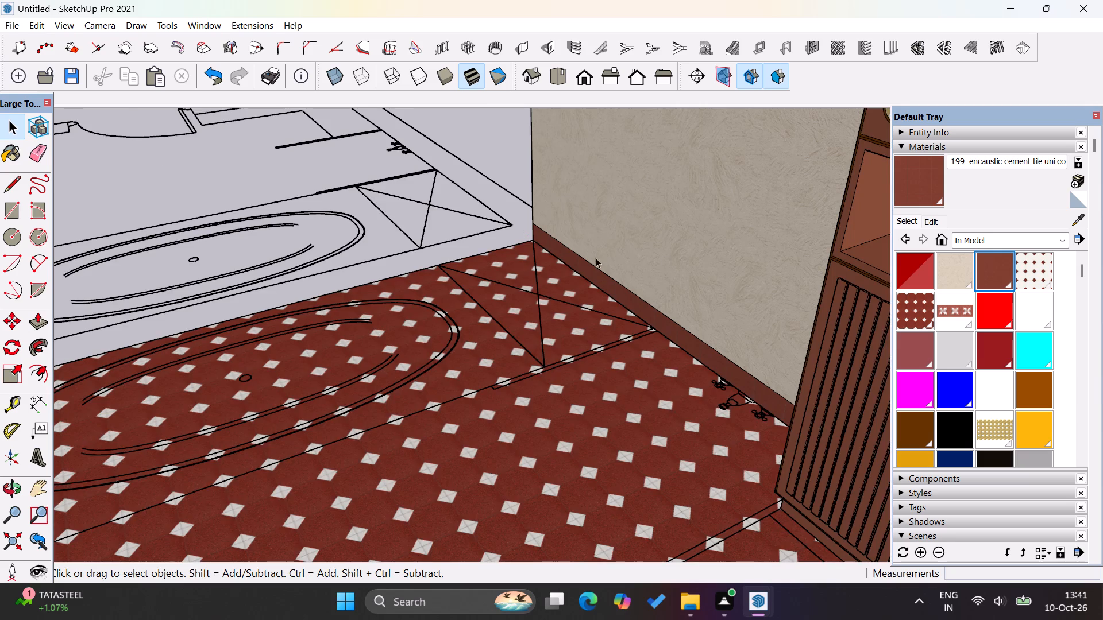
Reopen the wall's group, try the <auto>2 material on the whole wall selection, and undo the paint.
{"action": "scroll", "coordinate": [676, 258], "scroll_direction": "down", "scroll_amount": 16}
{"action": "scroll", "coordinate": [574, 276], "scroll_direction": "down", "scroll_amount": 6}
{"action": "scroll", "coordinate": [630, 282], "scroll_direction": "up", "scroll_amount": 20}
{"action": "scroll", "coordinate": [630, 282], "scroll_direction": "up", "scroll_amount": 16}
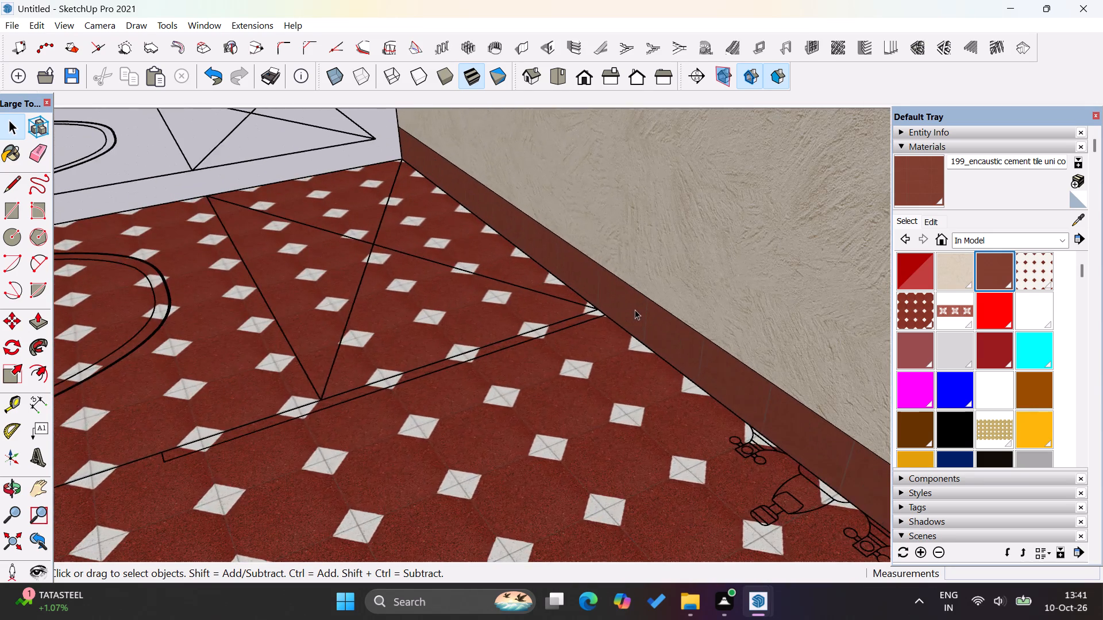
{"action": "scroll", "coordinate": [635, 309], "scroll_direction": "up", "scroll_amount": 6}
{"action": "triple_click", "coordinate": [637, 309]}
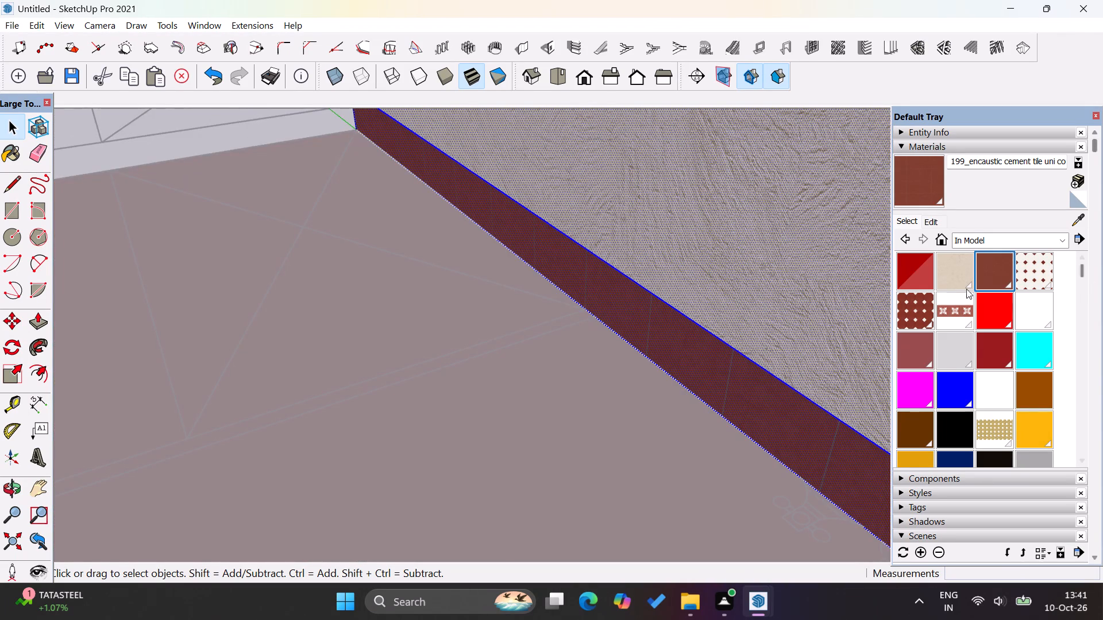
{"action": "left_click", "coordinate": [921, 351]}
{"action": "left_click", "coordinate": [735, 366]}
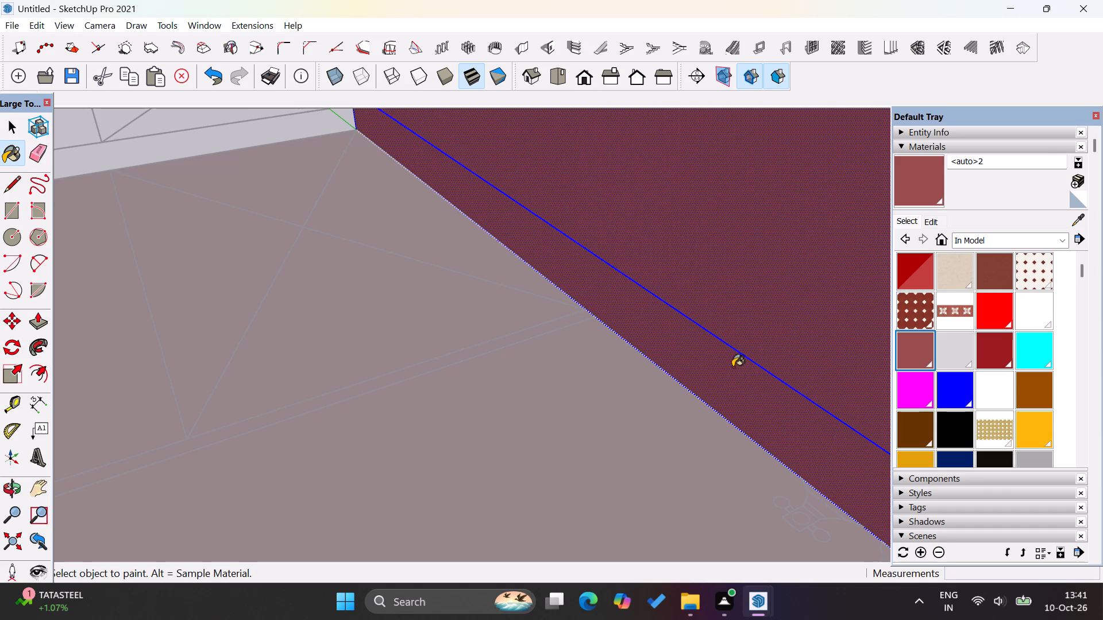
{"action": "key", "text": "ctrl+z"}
Repaint only the skirting strip with the <auto>2 material after trying <auto>4 on it, and leave the wall's group.
{"action": "left_click", "coordinate": [13, 129]}
{"action": "double_click", "coordinate": [594, 266]}
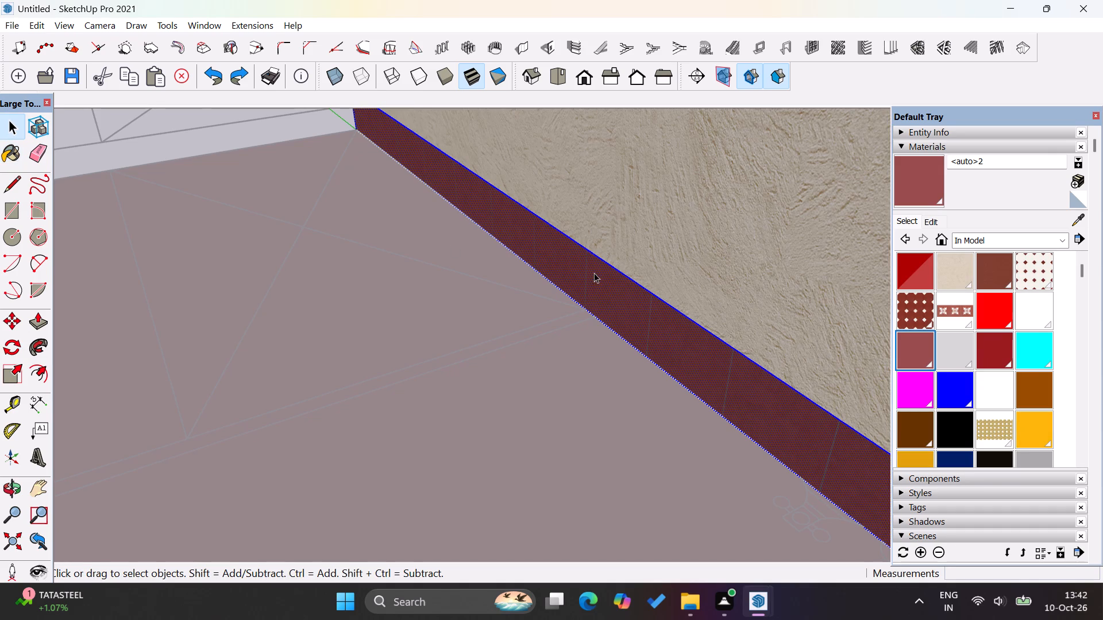
{"action": "left_click", "coordinate": [594, 273]}
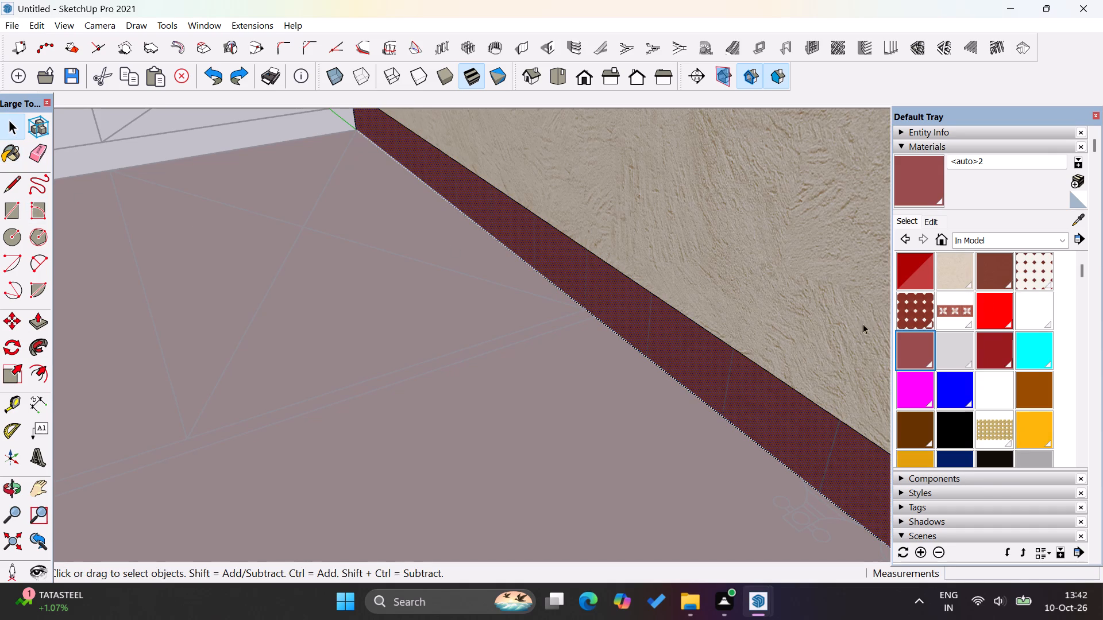
{"action": "left_click", "coordinate": [7, 151]}
{"action": "left_click", "coordinate": [921, 354]}
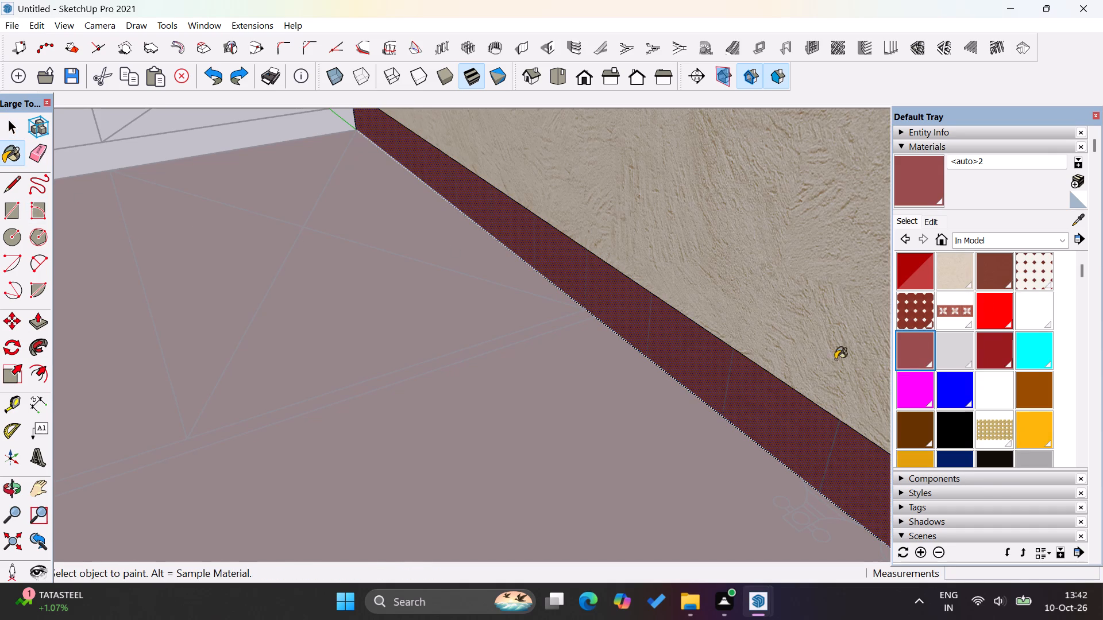
{"action": "left_click", "coordinate": [720, 366]}
{"action": "left_click", "coordinate": [991, 355]}
{"action": "left_click", "coordinate": [734, 390]}
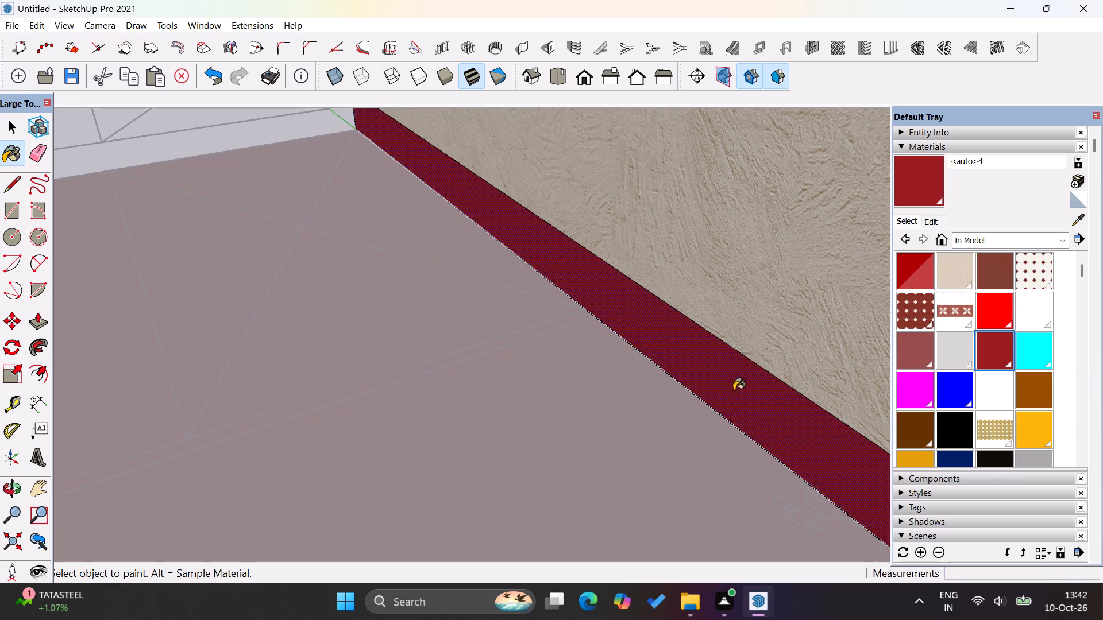
{"action": "scroll", "coordinate": [779, 351], "scroll_direction": "down", "scroll_amount": 20}
{"action": "scroll", "coordinate": [779, 351], "scroll_direction": "down", "scroll_amount": 3}
{"action": "scroll", "coordinate": [730, 393], "scroll_direction": "down", "scroll_amount": 1}
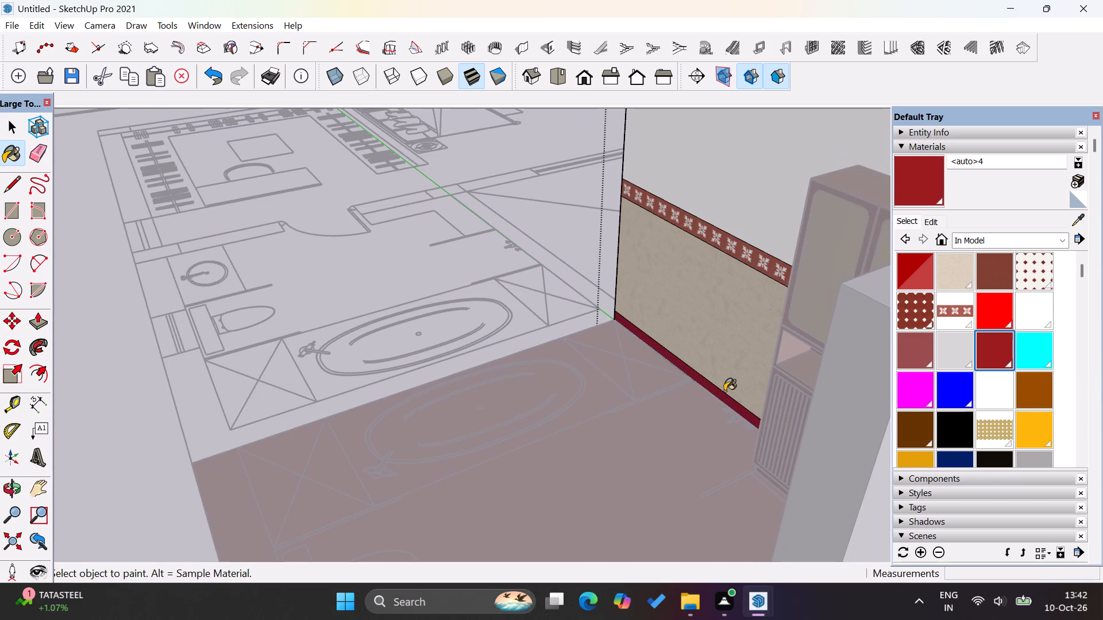
{"action": "left_click", "coordinate": [913, 342]}
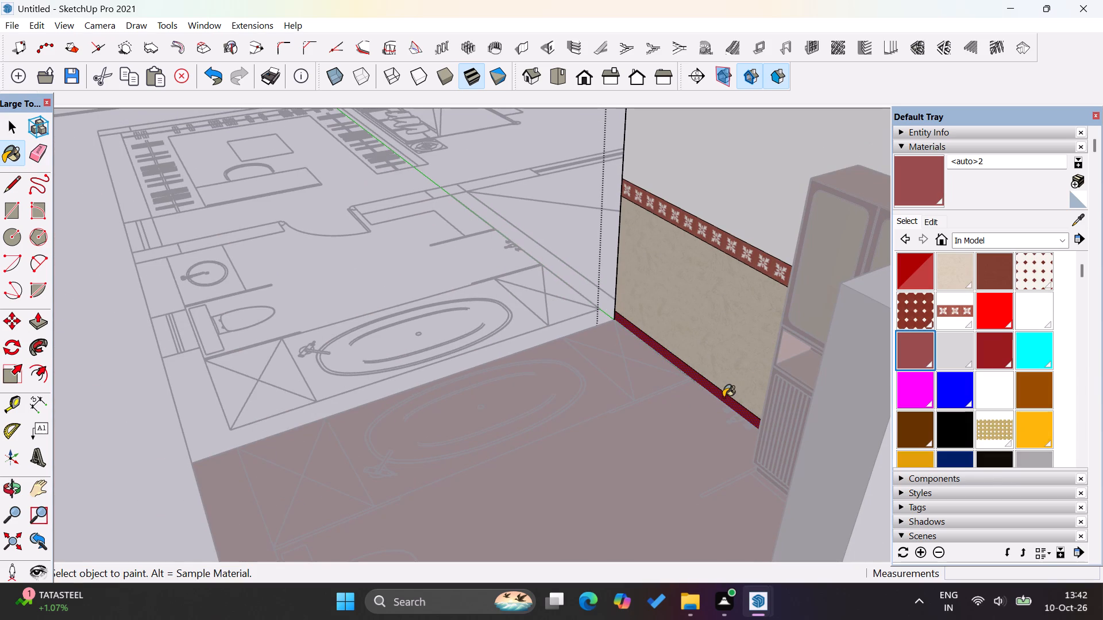
{"action": "left_click", "coordinate": [723, 398]}
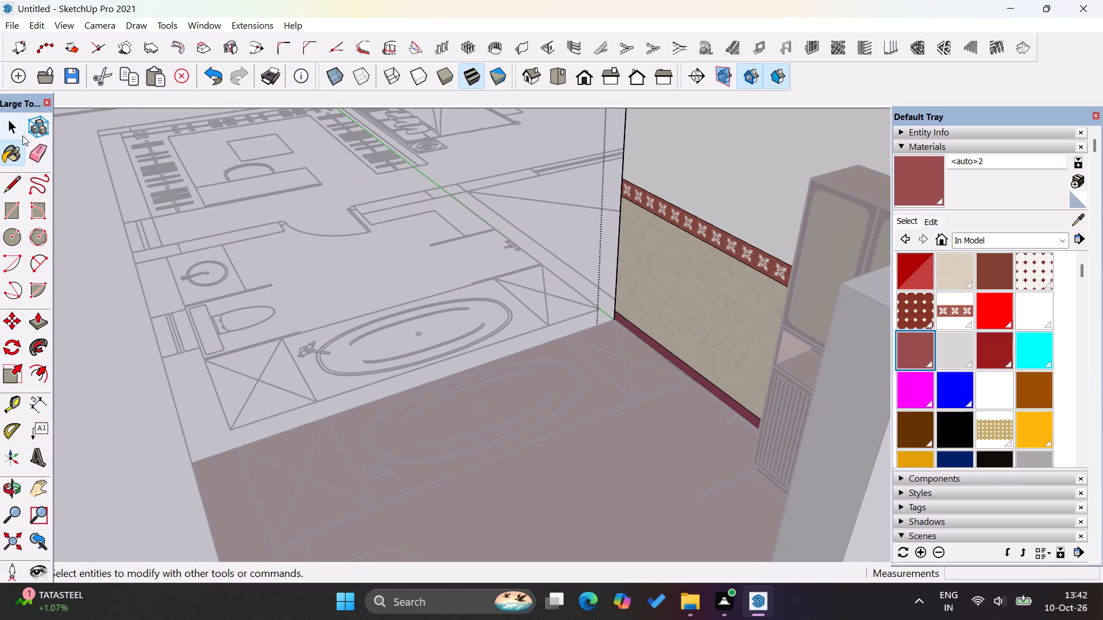
{"action": "left_click", "coordinate": [22, 124]}
{"action": "left_click", "coordinate": [306, 241]}
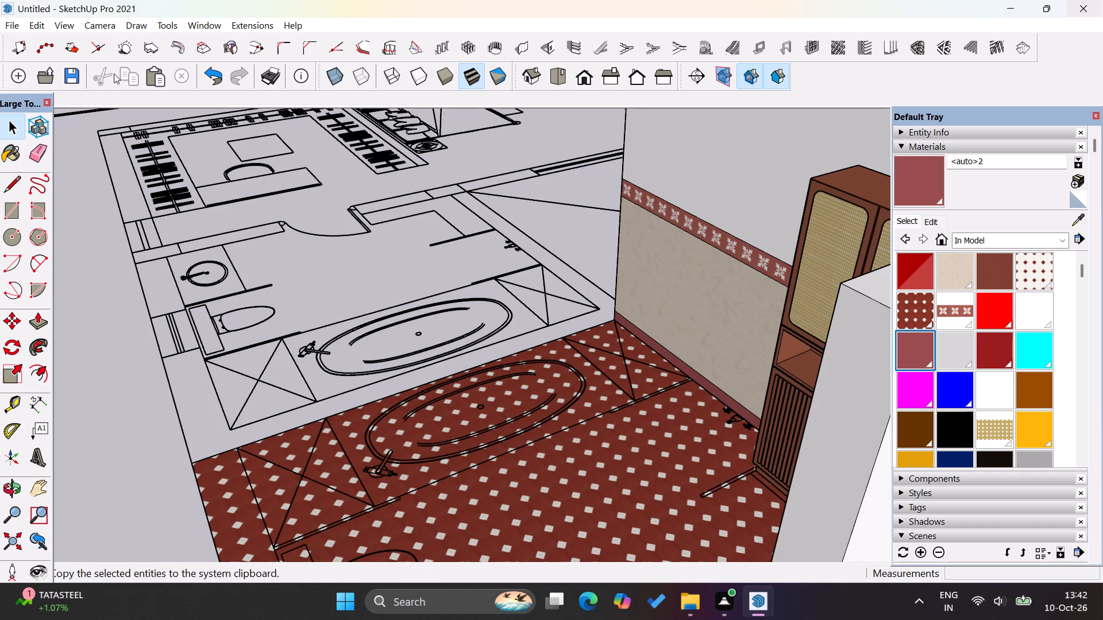
Open the unpainted tall cabinet's group and paint both rounded upper door panels with the seamless bamboo-style woven pattern.
{"action": "scroll", "coordinate": [463, 227], "scroll_direction": "down", "scroll_amount": 11}
{"action": "scroll", "coordinate": [665, 244], "scroll_direction": "down", "scroll_amount": 6}
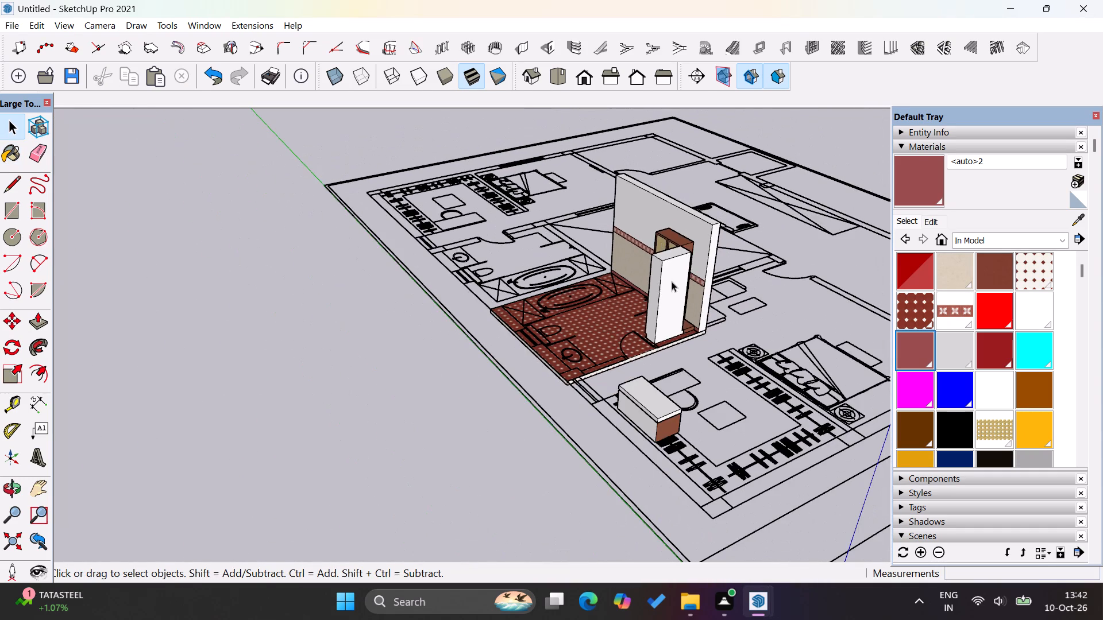
{"action": "middle_click_drag", "start_coordinate": [616, 299], "coordinate": [868, 318]}
{"action": "middle_click_drag", "start_coordinate": [486, 246], "coordinate": [773, 237]}
{"action": "scroll", "coordinate": [593, 208], "scroll_direction": "up", "scroll_amount": 5}
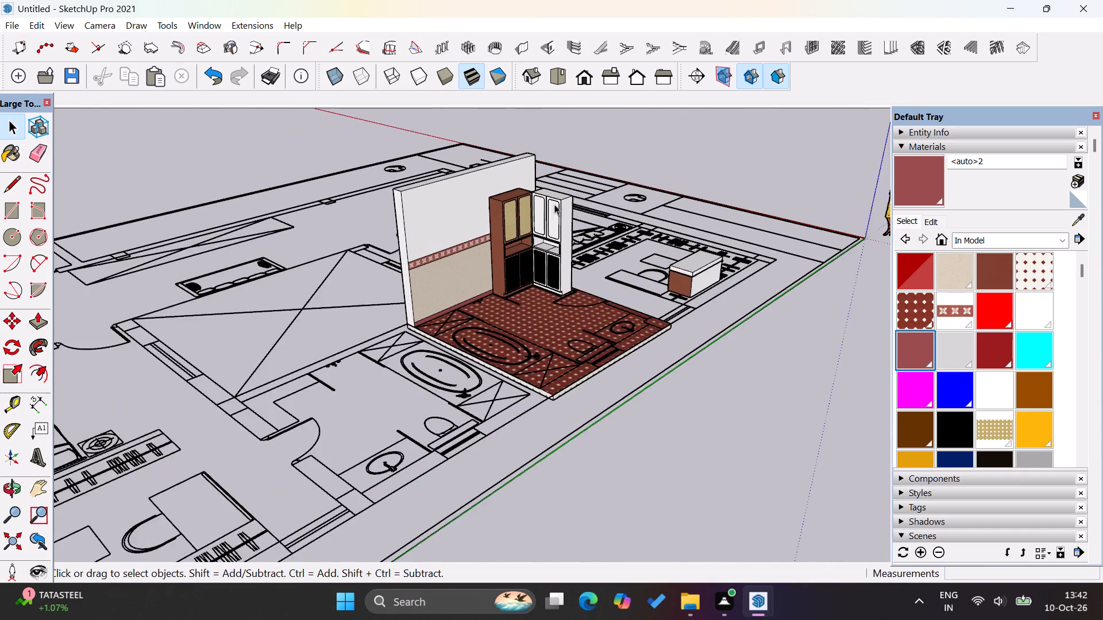
{"action": "scroll", "coordinate": [554, 204], "scroll_direction": "up", "scroll_amount": 13}
{"action": "scroll", "coordinate": [554, 167], "scroll_direction": "up", "scroll_amount": 20}
{"action": "scroll", "coordinate": [554, 167], "scroll_direction": "up", "scroll_amount": 20}
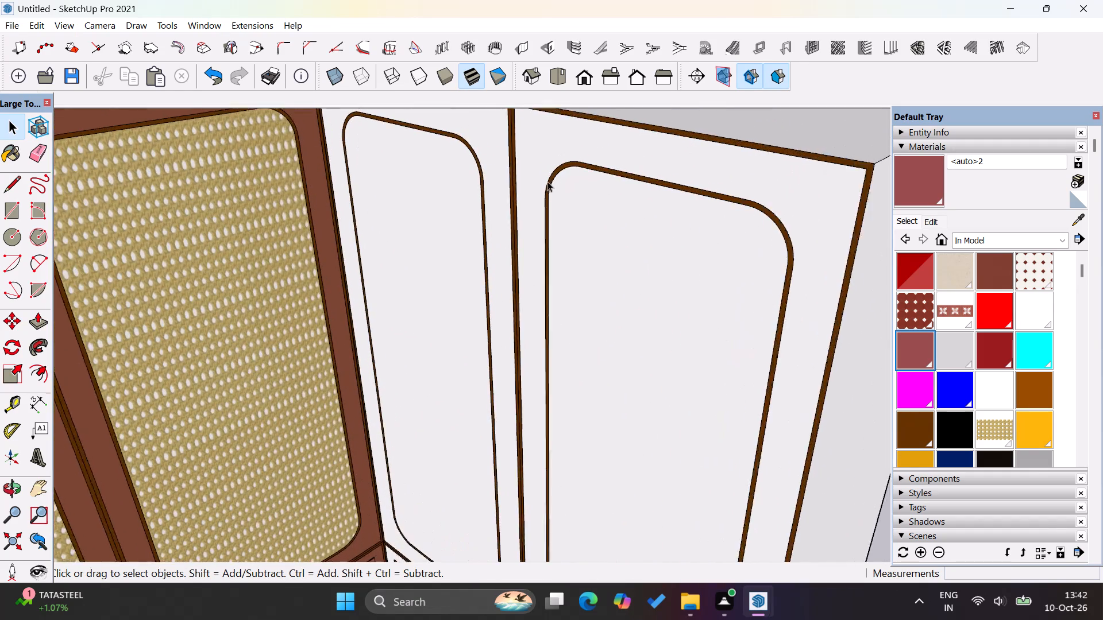
{"action": "scroll", "coordinate": [553, 188], "scroll_direction": "up", "scroll_amount": 5}
{"action": "double_click", "coordinate": [626, 247]}
{"action": "scroll", "coordinate": [628, 249], "scroll_direction": "down", "scroll_amount": 4}
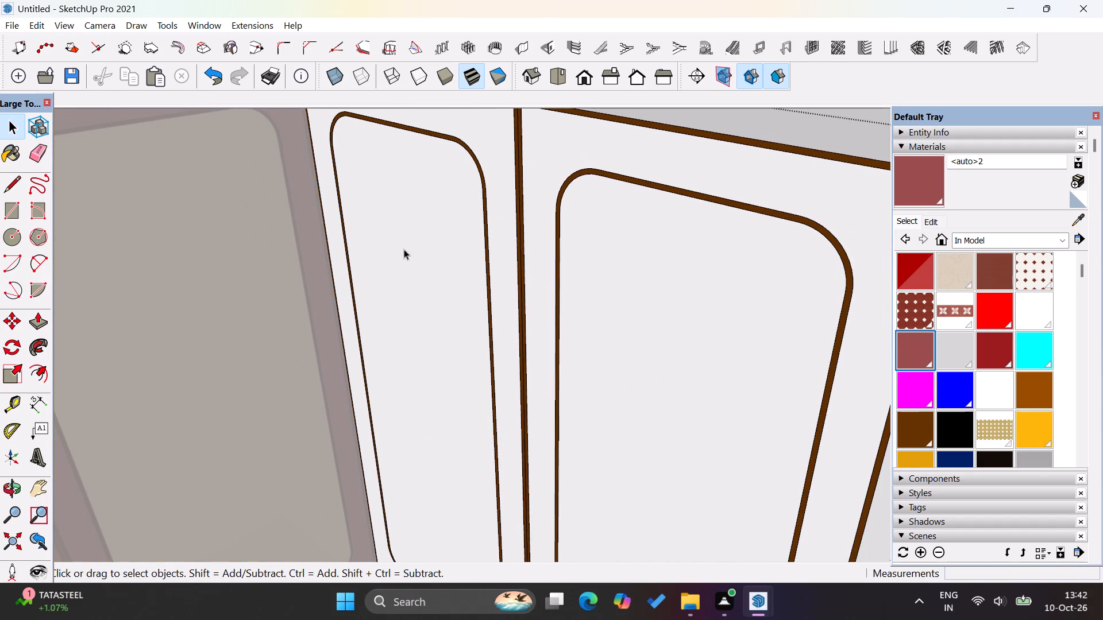
{"action": "left_click", "coordinate": [427, 251]}
{"action": "triple_click", "coordinate": [427, 251]}
{"action": "left_click", "coordinate": [427, 251]}
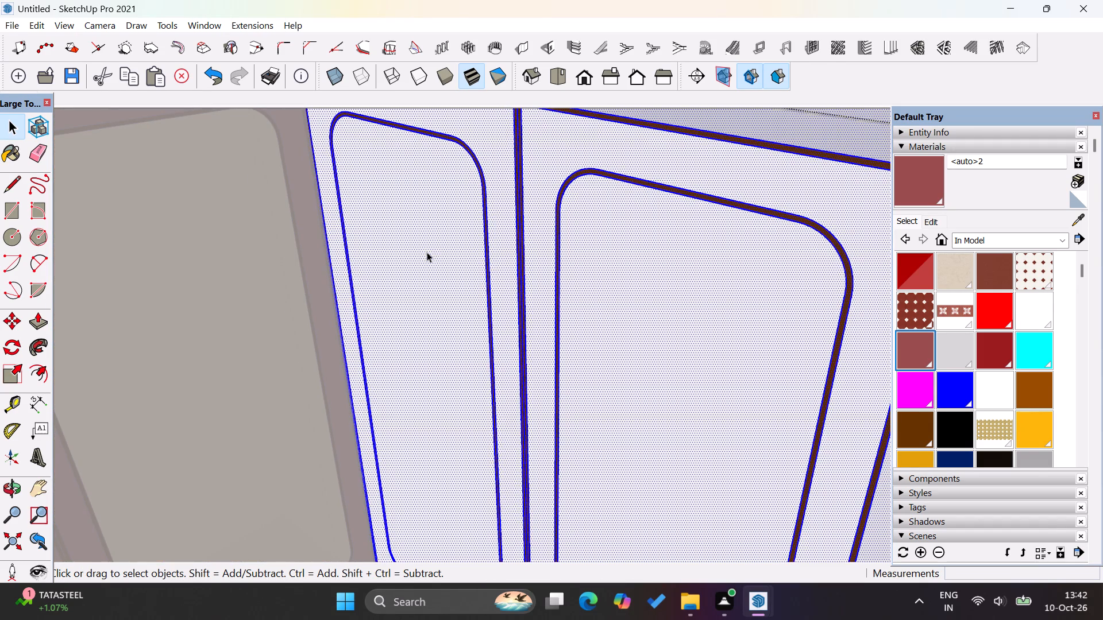
{"action": "left_click", "coordinate": [1004, 418]}
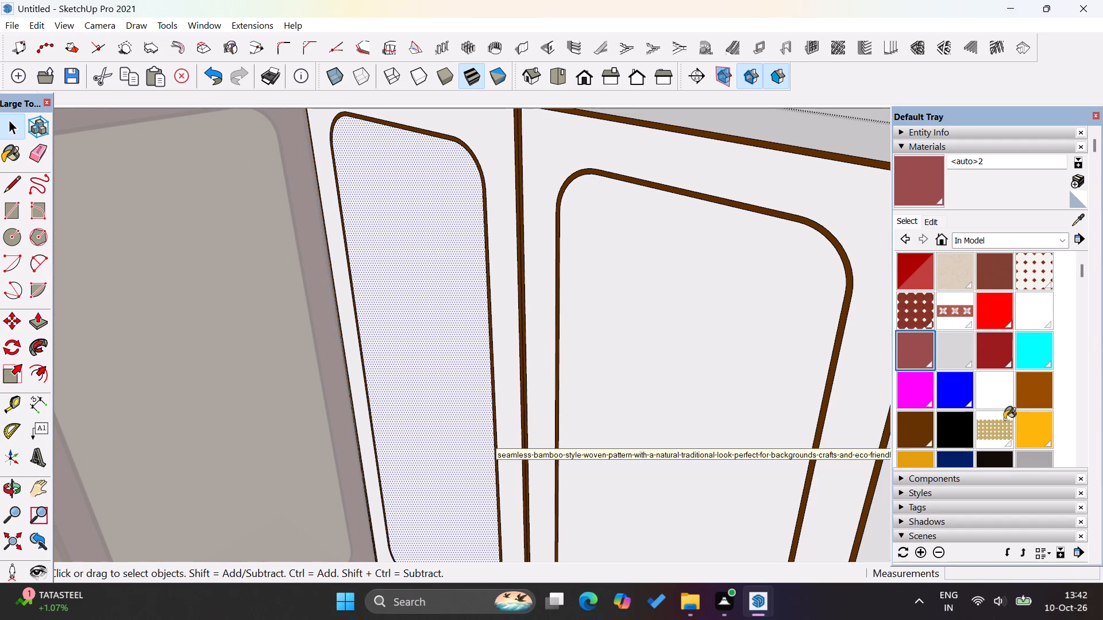
{"action": "left_click", "coordinate": [387, 245]}
{"action": "left_click", "coordinate": [691, 290]}
Sample Sumele_Skin from the finished cabinet and paint the second cabinet's upper door frames, outer side and open-shelf surround with it.
{"action": "scroll", "coordinate": [642, 137], "scroll_direction": "down", "scroll_amount": 16}
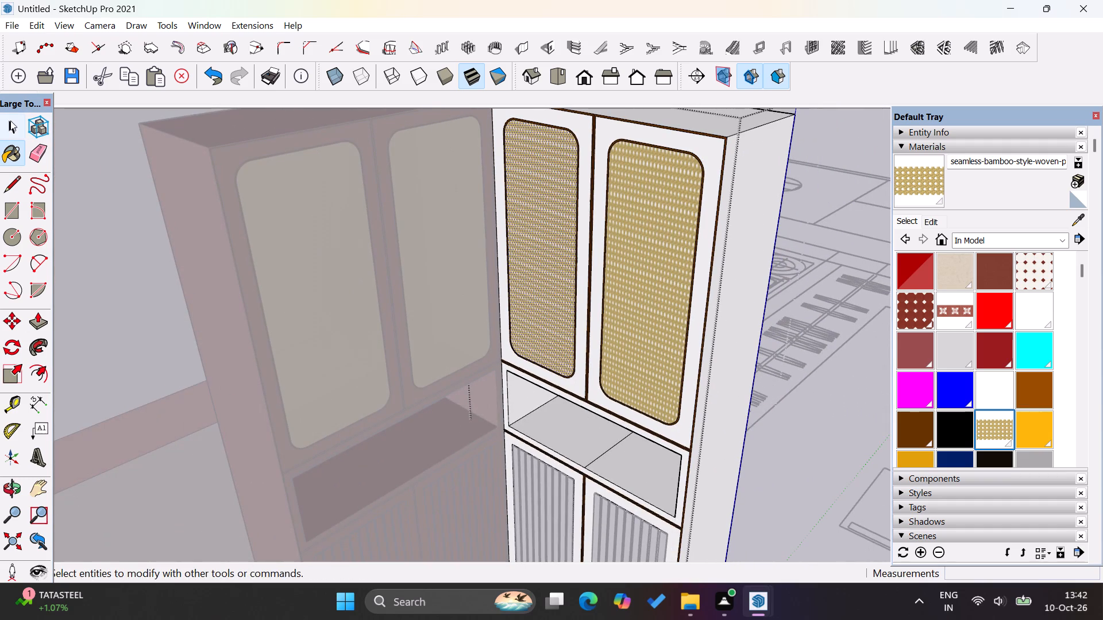
{"action": "left_click", "coordinate": [13, 123]}
{"action": "left_click", "coordinate": [15, 154]}
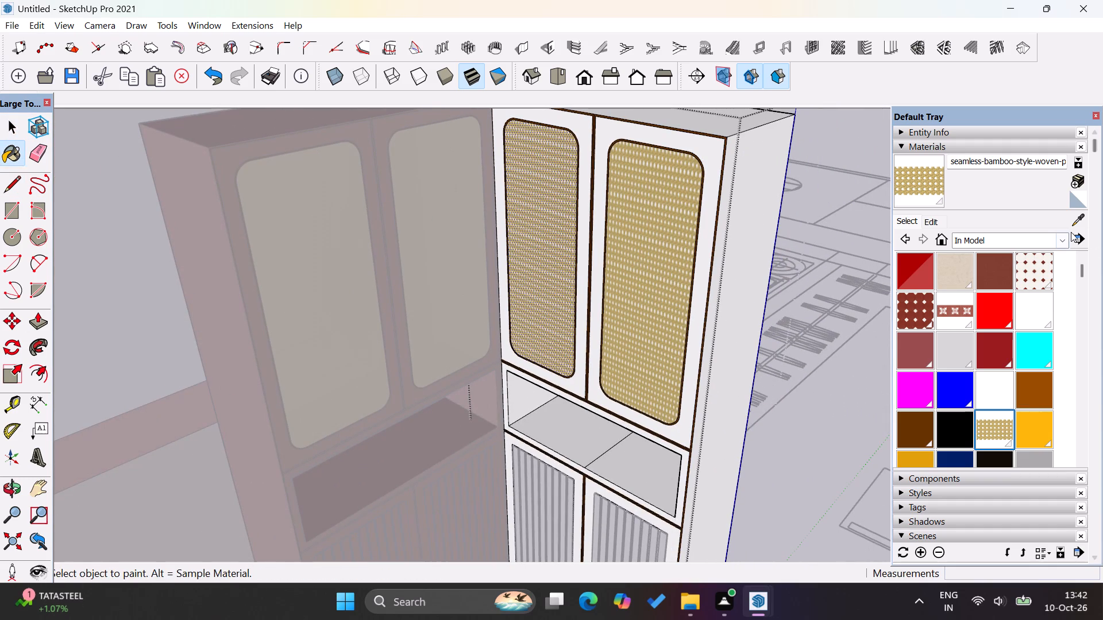
{"action": "left_click", "coordinate": [1071, 222]}
{"action": "left_click", "coordinate": [197, 195]}
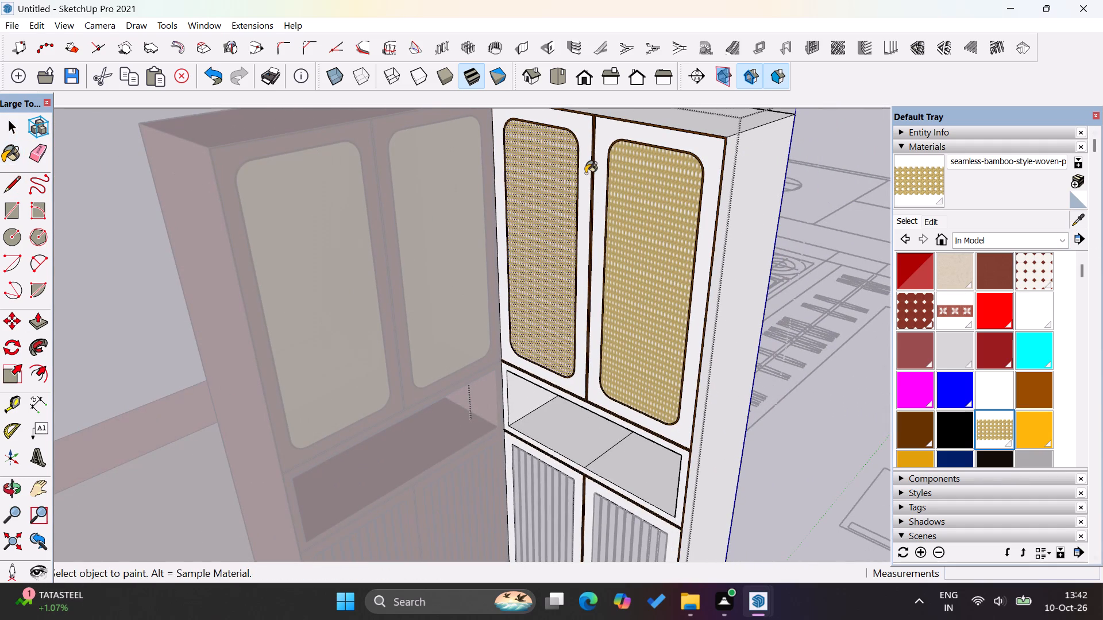
{"action": "left_click", "coordinate": [585, 140]}
{"action": "left_click", "coordinate": [599, 136]}
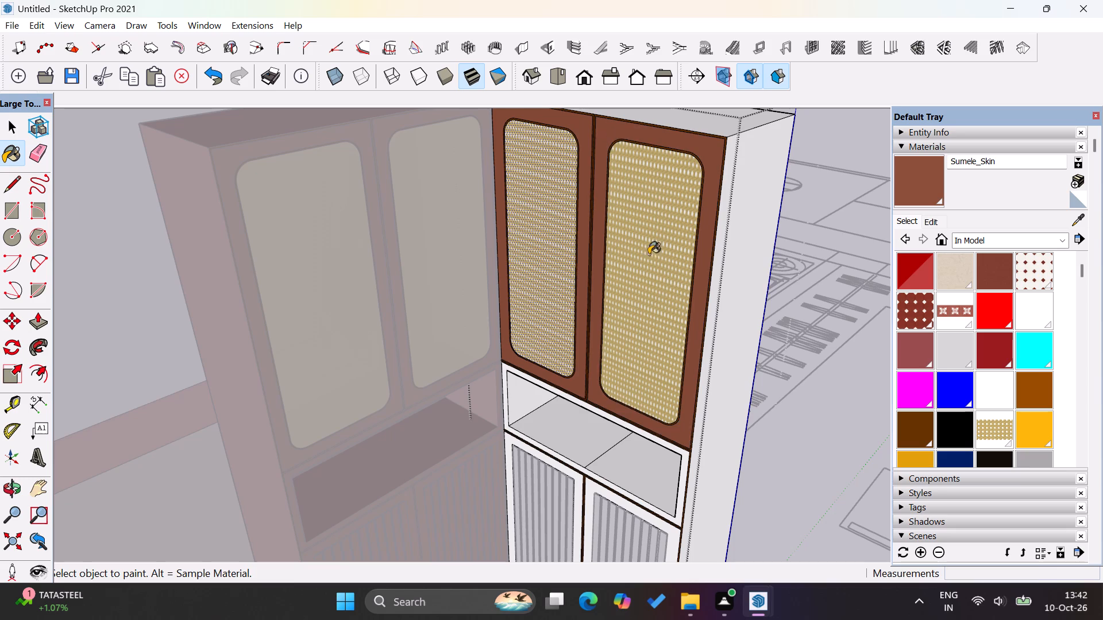
{"action": "left_click", "coordinate": [712, 454]}
{"action": "left_click", "coordinate": [683, 470]}
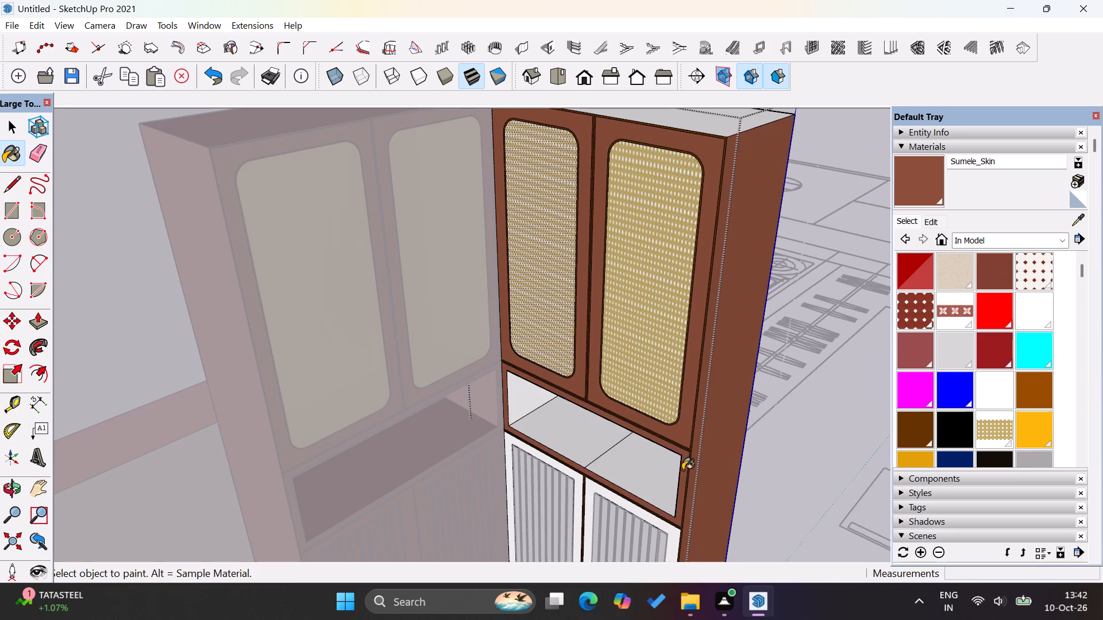
Paint the second cabinet's lower door frames and the base, back and side of its open shelf with Sumele_Skin.
{"action": "scroll", "coordinate": [619, 404], "scroll_direction": "down", "scroll_amount": 5}
{"action": "scroll", "coordinate": [596, 491], "scroll_direction": "up", "scroll_amount": 13}
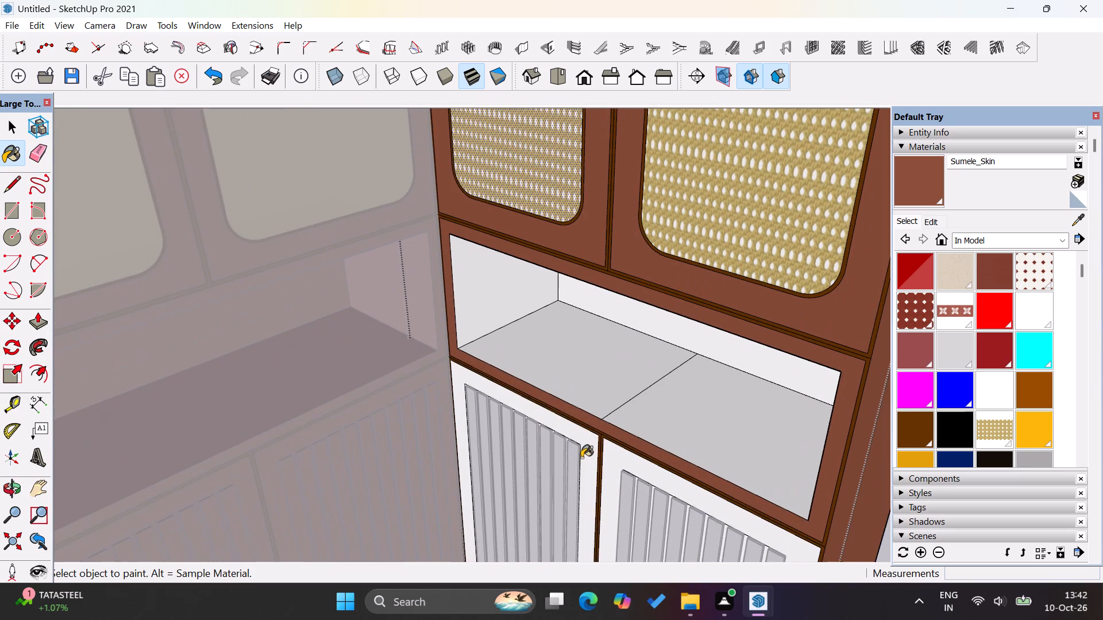
{"action": "left_click", "coordinate": [585, 455]}
{"action": "left_click", "coordinate": [620, 463]}
{"action": "left_click", "coordinate": [642, 396]}
{"action": "left_click", "coordinate": [620, 378]}
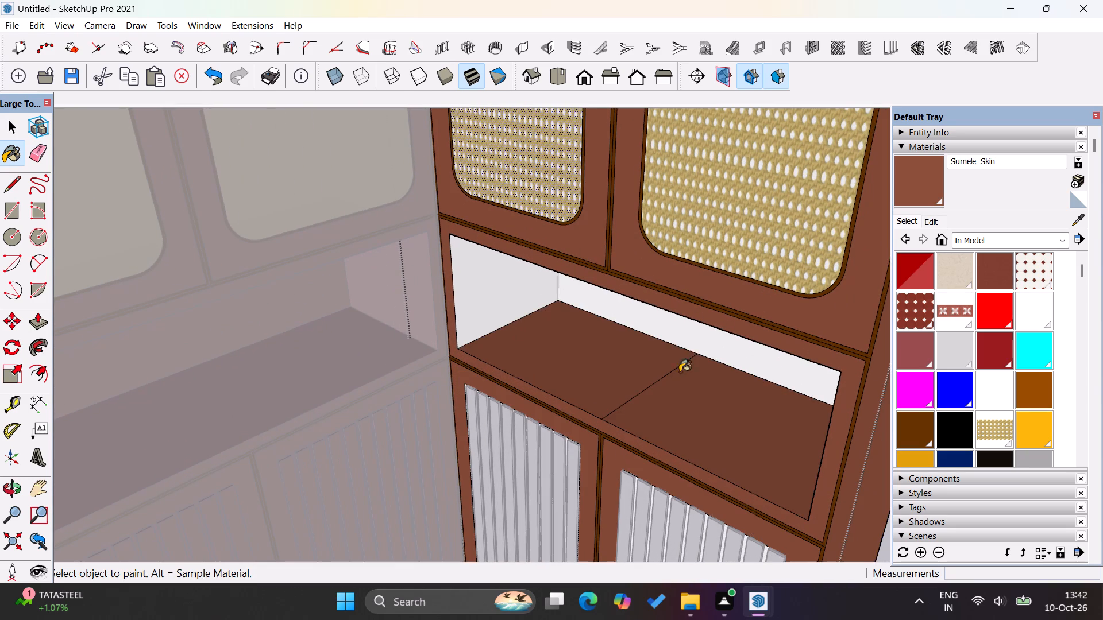
{"action": "left_click", "coordinate": [689, 342]}
{"action": "left_click", "coordinate": [525, 309]}
Leave the second cabinet's group and apply Sumele_Skin to the whole cabinet, covering its remaining unpainted faces.
{"action": "scroll", "coordinate": [535, 321], "scroll_direction": "down", "scroll_amount": 12}
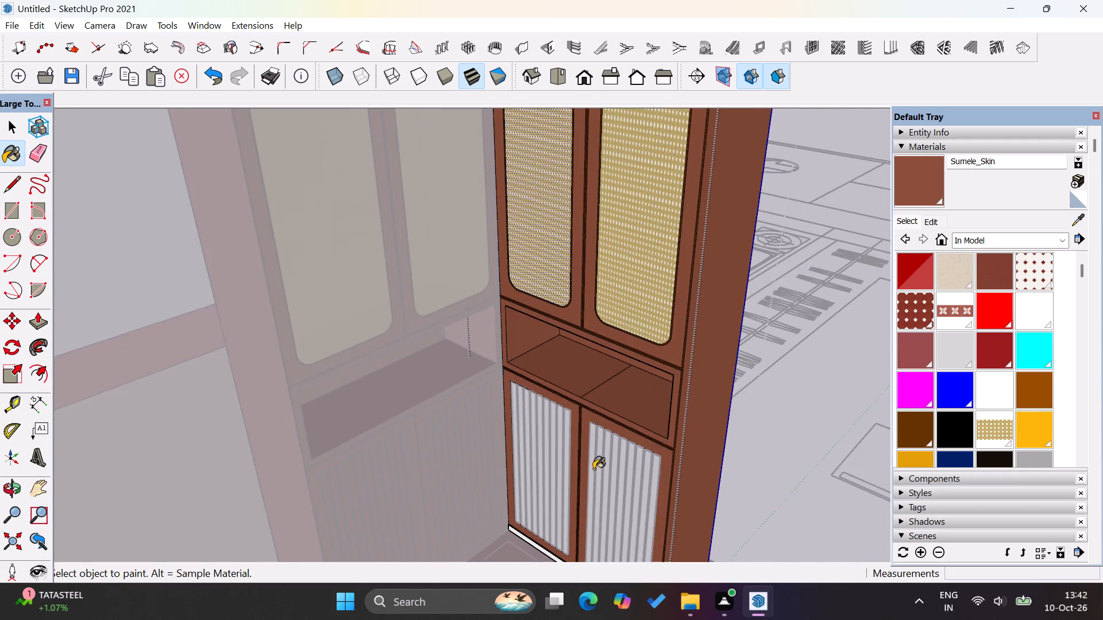
{"action": "scroll", "coordinate": [593, 469], "scroll_direction": "down", "scroll_amount": 2}
{"action": "scroll", "coordinate": [622, 509], "scroll_direction": "down", "scroll_amount": 4}
{"action": "left_click", "coordinate": [21, 124]}
{"action": "left_click", "coordinate": [111, 127]}
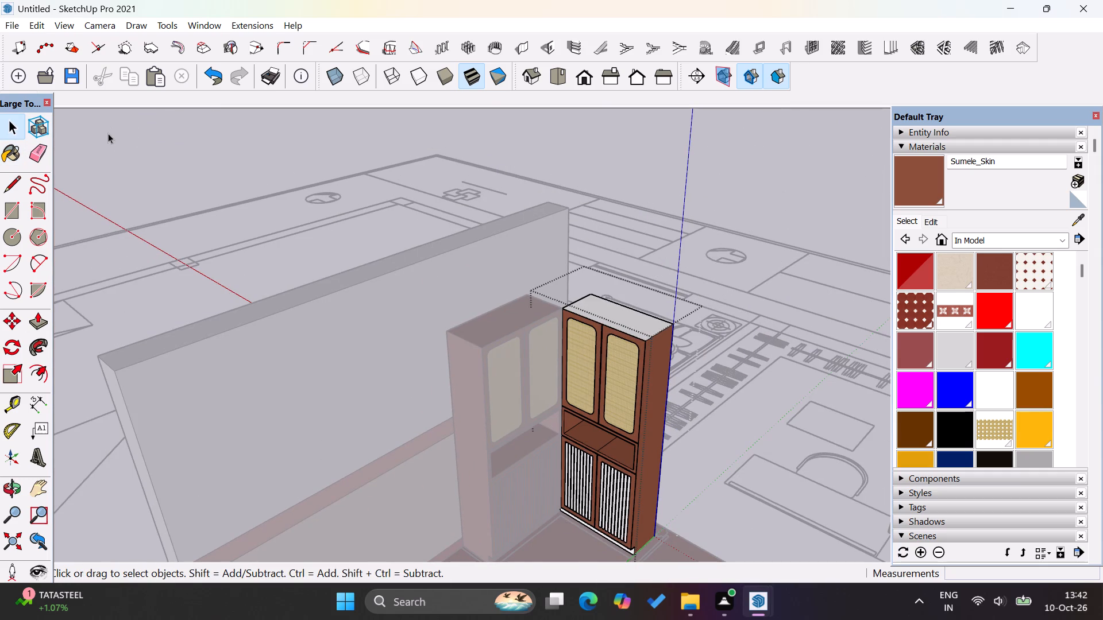
{"action": "double_click", "coordinate": [146, 153]}
{"action": "left_click", "coordinate": [13, 161]}
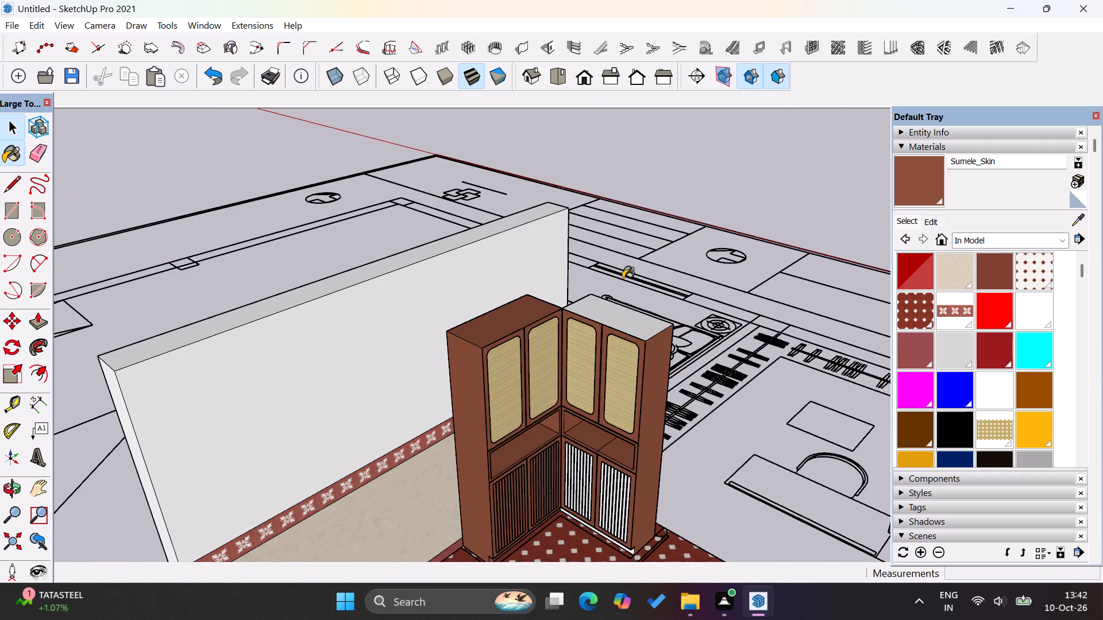
{"action": "left_click", "coordinate": [614, 320]}
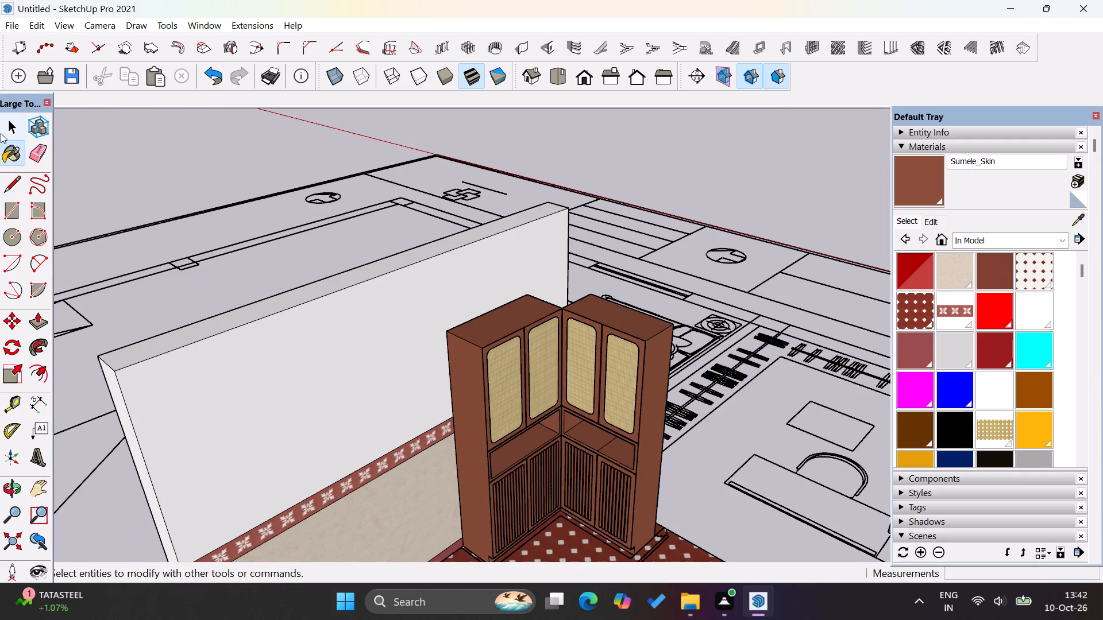
{"action": "left_click", "coordinate": [15, 126]}
{"action": "left_click", "coordinate": [157, 156]}
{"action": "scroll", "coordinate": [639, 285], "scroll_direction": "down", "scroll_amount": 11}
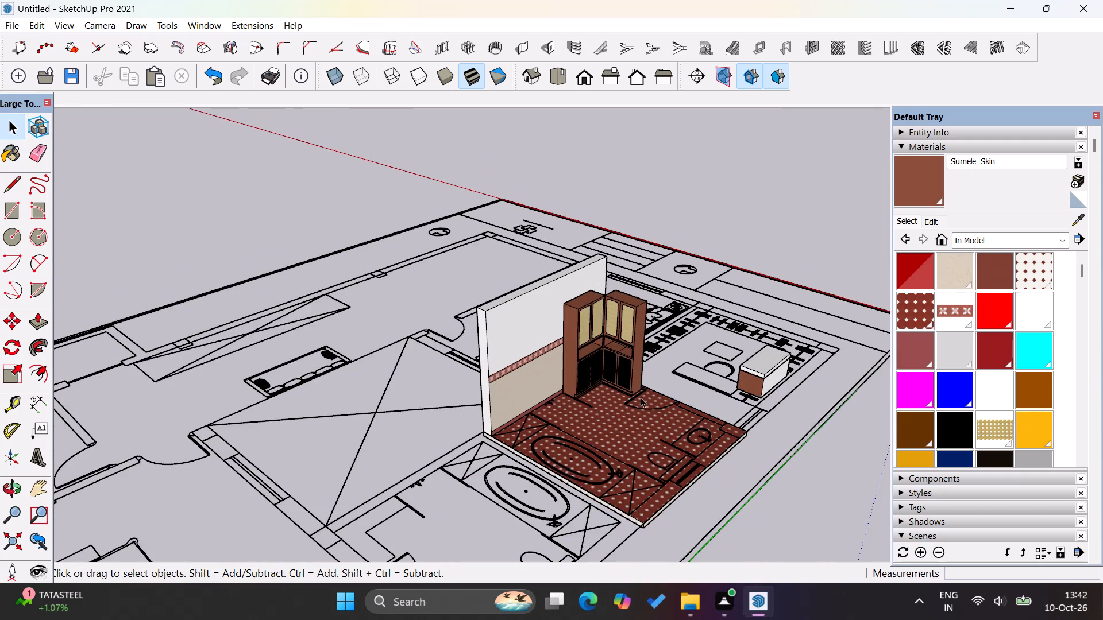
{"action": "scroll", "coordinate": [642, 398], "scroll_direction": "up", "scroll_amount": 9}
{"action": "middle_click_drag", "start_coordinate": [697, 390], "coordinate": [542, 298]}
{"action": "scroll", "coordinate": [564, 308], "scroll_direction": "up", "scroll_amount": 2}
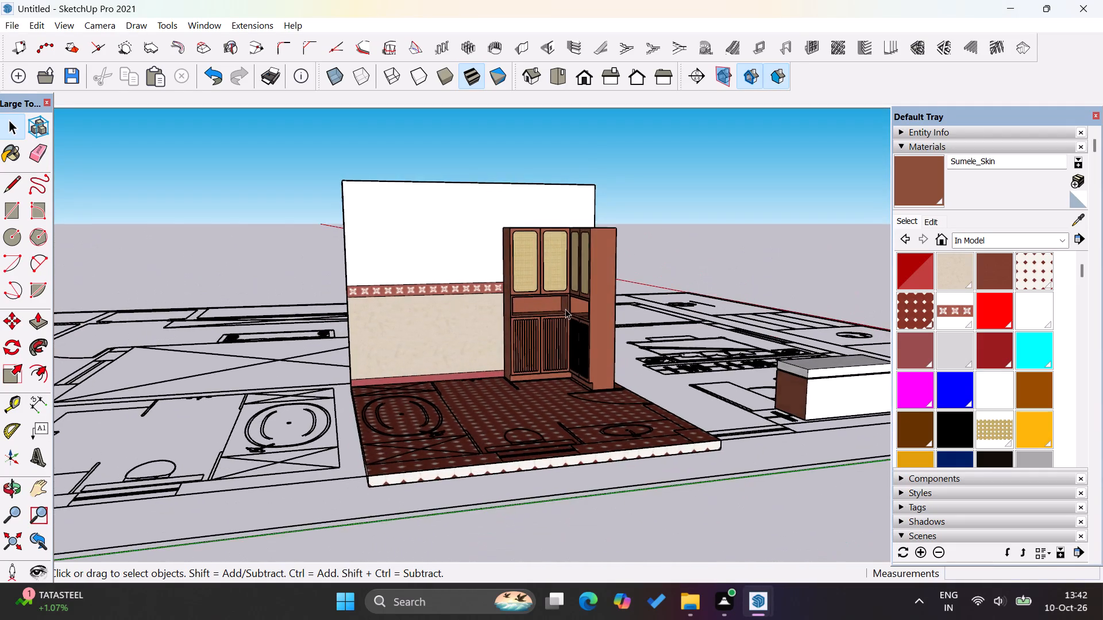
Examine the two painted corner cabinets, the finished wall and the tiled floor from several sides.
{"action": "scroll", "coordinate": [565, 309], "scroll_direction": "up", "scroll_amount": 6}
{"action": "scroll", "coordinate": [460, 388], "scroll_direction": "up", "scroll_amount": 1}
{"action": "middle_click_drag", "start_coordinate": [535, 383], "coordinate": [615, 436]}
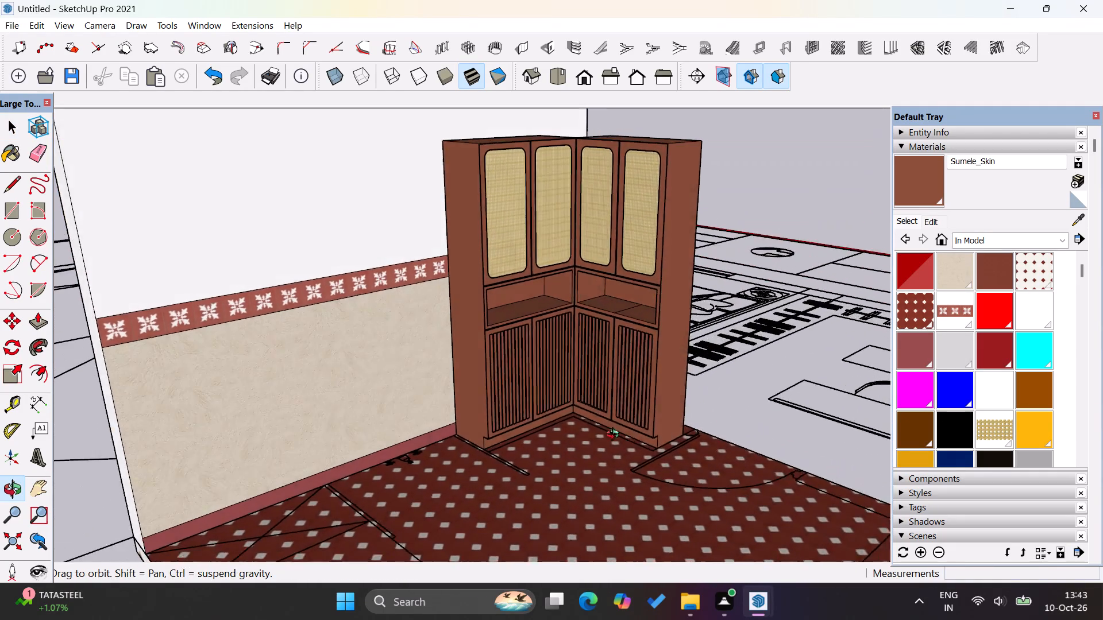
{"action": "middle_click_drag", "start_coordinate": [615, 436], "coordinate": [519, 438]}
{"action": "scroll", "coordinate": [518, 438], "scroll_direction": "down", "scroll_amount": 4}
{"action": "scroll", "coordinate": [588, 356], "scroll_direction": "down", "scroll_amount": 5}
{"action": "scroll", "coordinate": [550, 402], "scroll_direction": "up", "scroll_amount": 7}
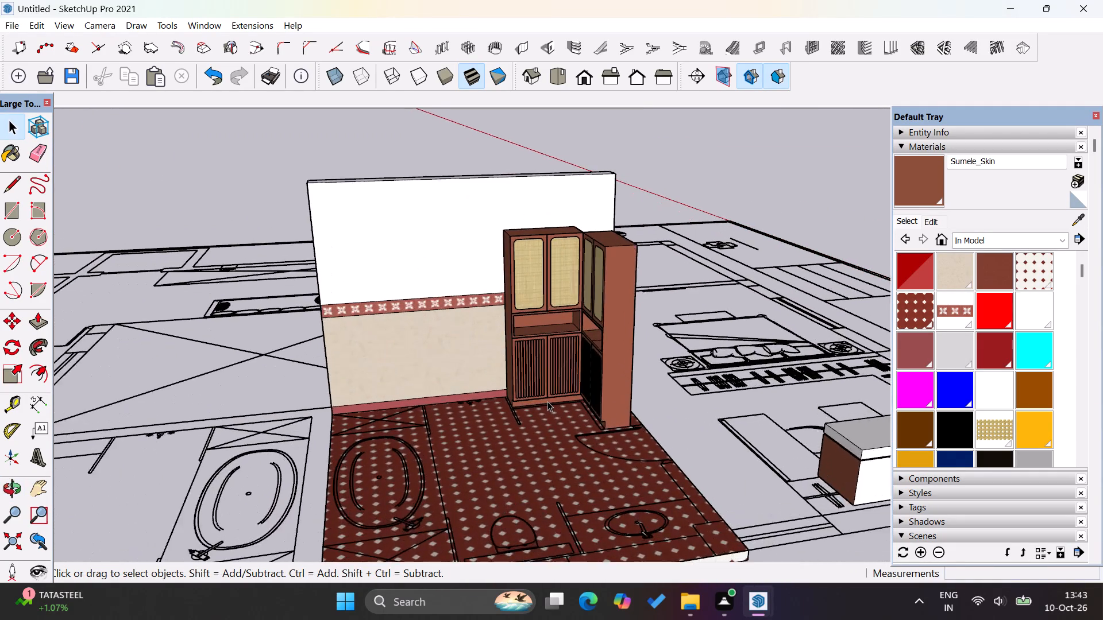
{"action": "scroll", "coordinate": [547, 401], "scroll_direction": "up", "scroll_amount": 2}
{"action": "middle_click_drag", "start_coordinate": [647, 383], "coordinate": [826, 425]}
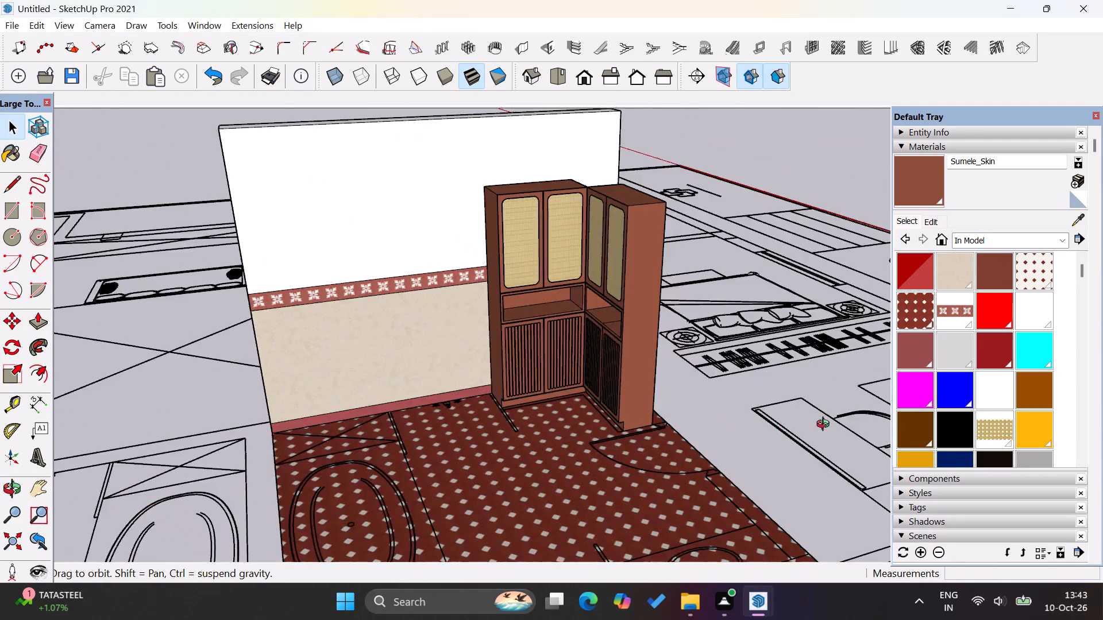
{"action": "middle_click_drag", "start_coordinate": [826, 425], "coordinate": [454, 460]}
{"action": "scroll", "coordinate": [522, 316], "scroll_direction": "down", "scroll_amount": 9}
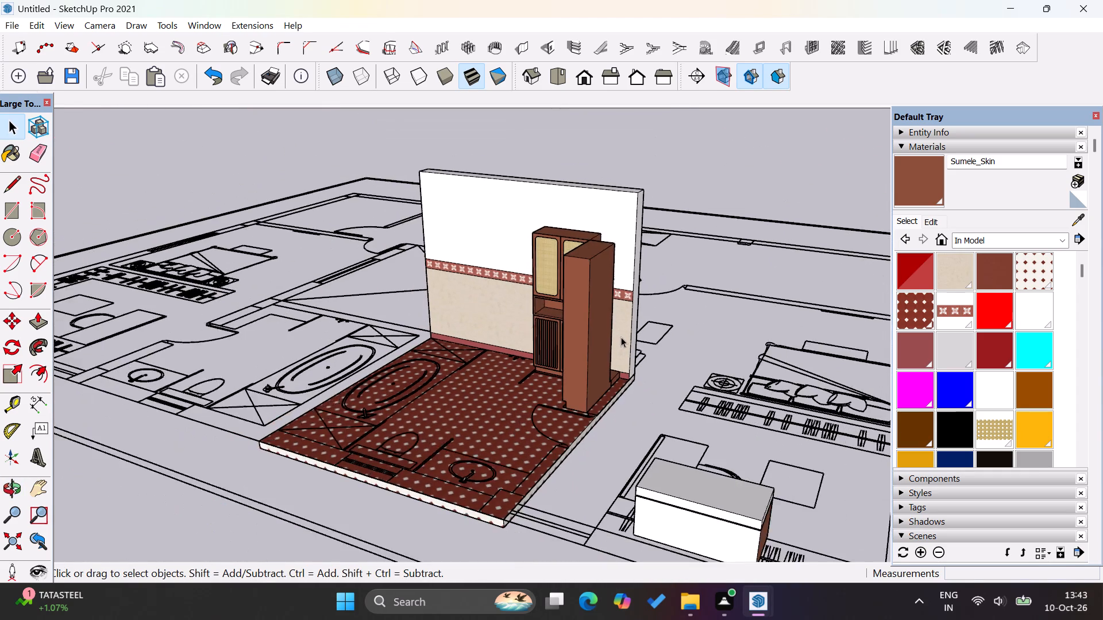
{"action": "middle_click_drag", "start_coordinate": [510, 363], "coordinate": [777, 401]}
{"action": "middle_click_drag", "start_coordinate": [522, 432], "coordinate": [700, 454]}
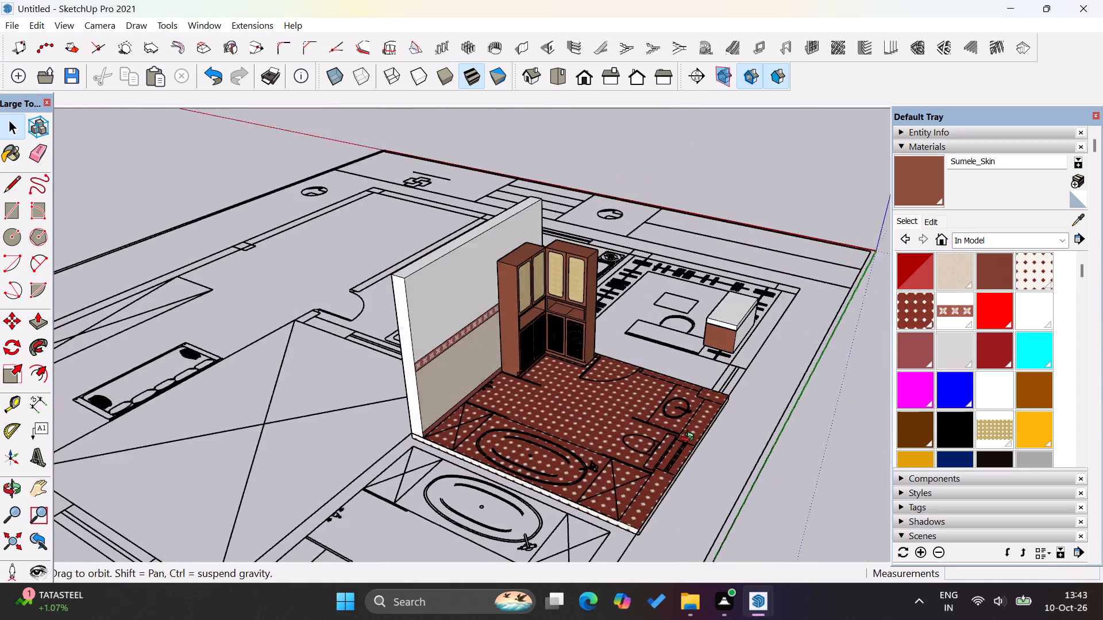
{"action": "middle_click_drag", "start_coordinate": [247, 418], "coordinate": [515, 491]}
{"action": "scroll", "coordinate": [279, 396], "scroll_direction": "down", "scroll_amount": 4}
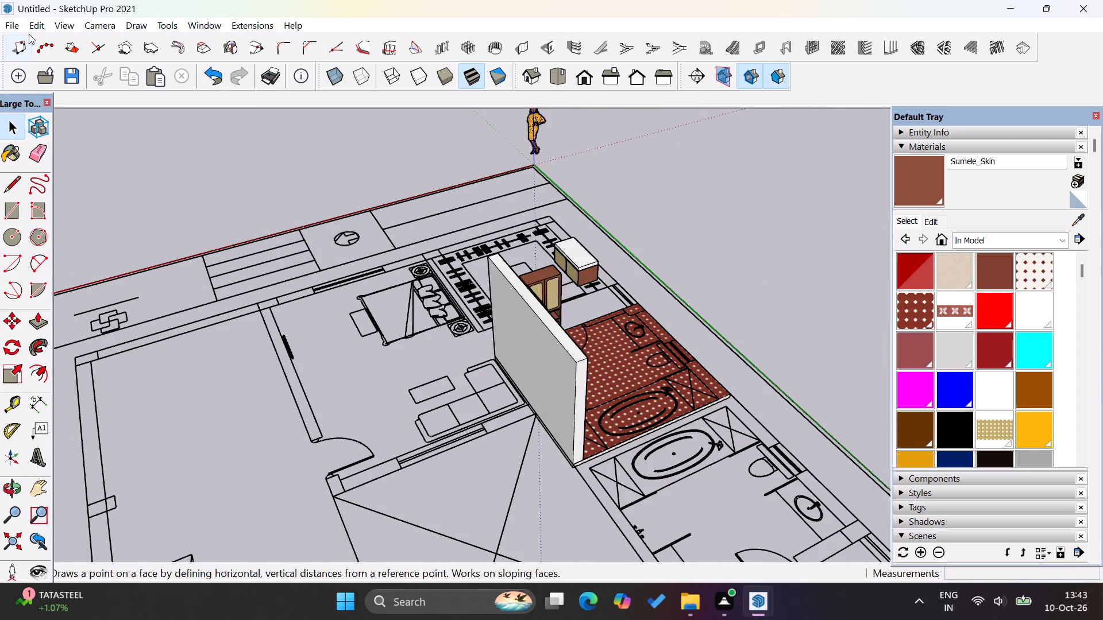
Unhide all hidden geometry so the remaining bathroom walls and the vanity cabinet are shown.
{"action": "left_click", "coordinate": [32, 27]}
{"action": "left_click", "coordinate": [94, 244]}
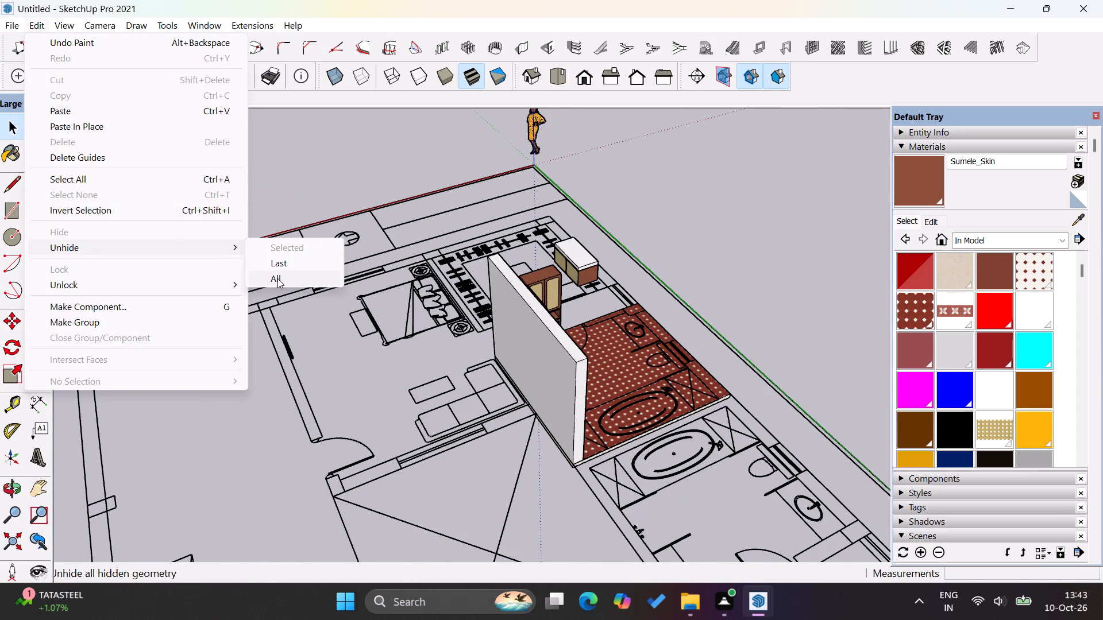
{"action": "left_click", "coordinate": [277, 278]}
Hide the unpainted vanity cabinet standing in the corner beside the window wall.
{"action": "scroll", "coordinate": [640, 270], "scroll_direction": "up", "scroll_amount": 14}
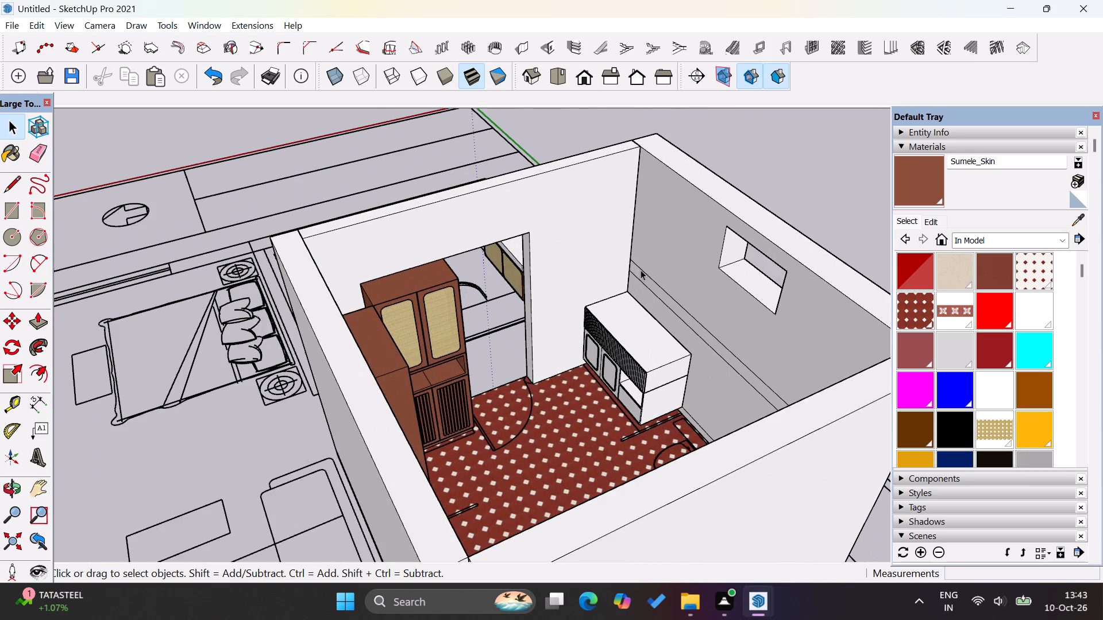
{"action": "scroll", "coordinate": [586, 274], "scroll_direction": "up", "scroll_amount": 5}
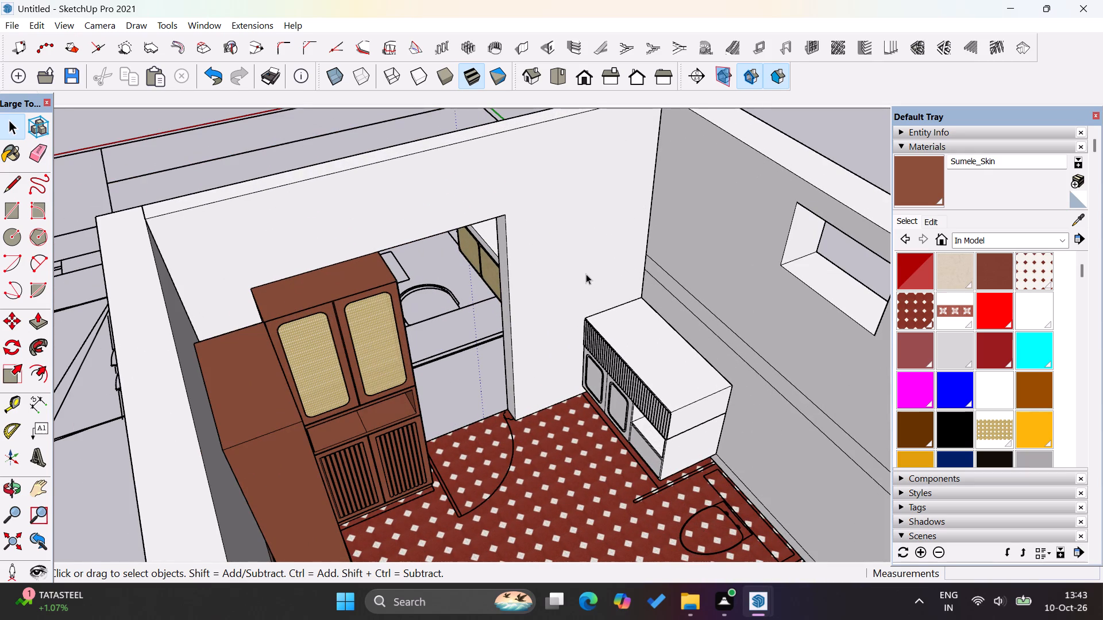
{"action": "left_click", "coordinate": [620, 317]}
{"action": "right_click", "coordinate": [620, 323]}
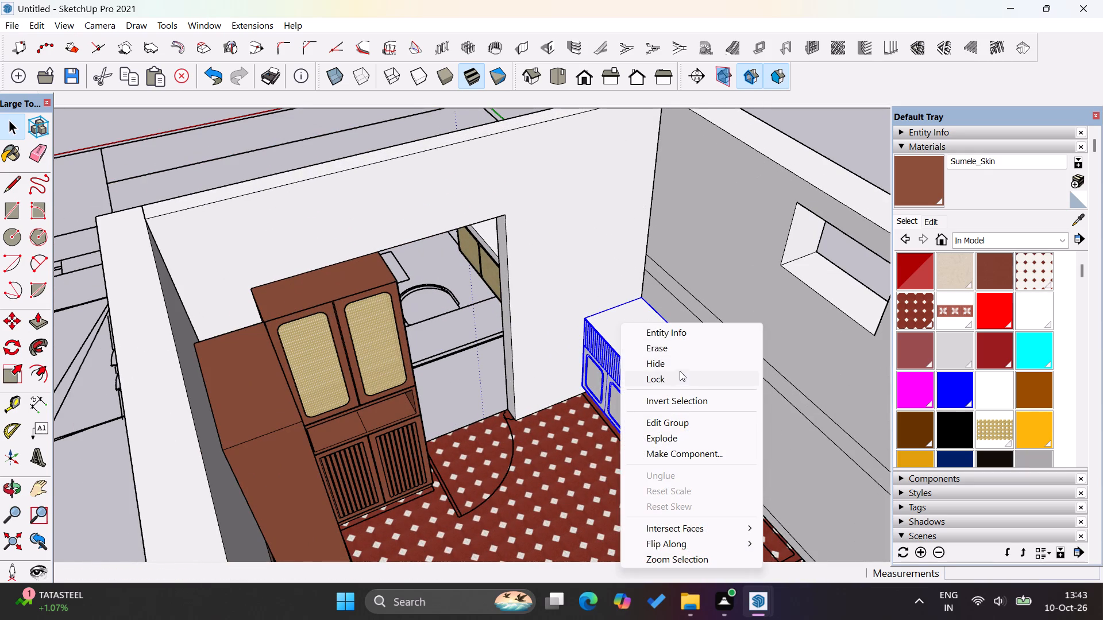
{"action": "left_click", "coordinate": [680, 366]}
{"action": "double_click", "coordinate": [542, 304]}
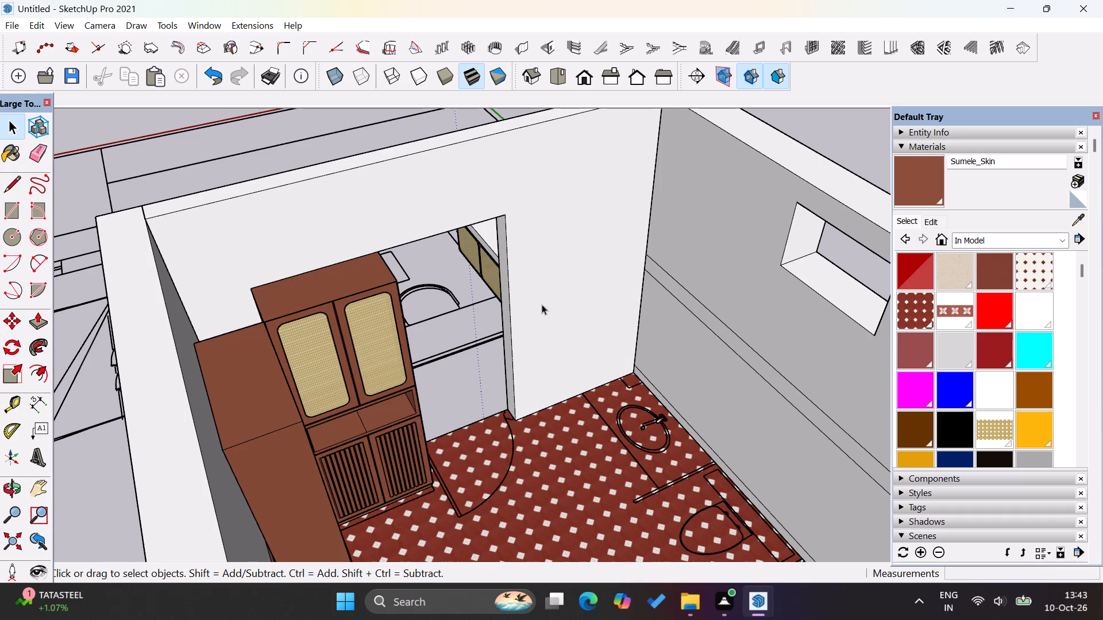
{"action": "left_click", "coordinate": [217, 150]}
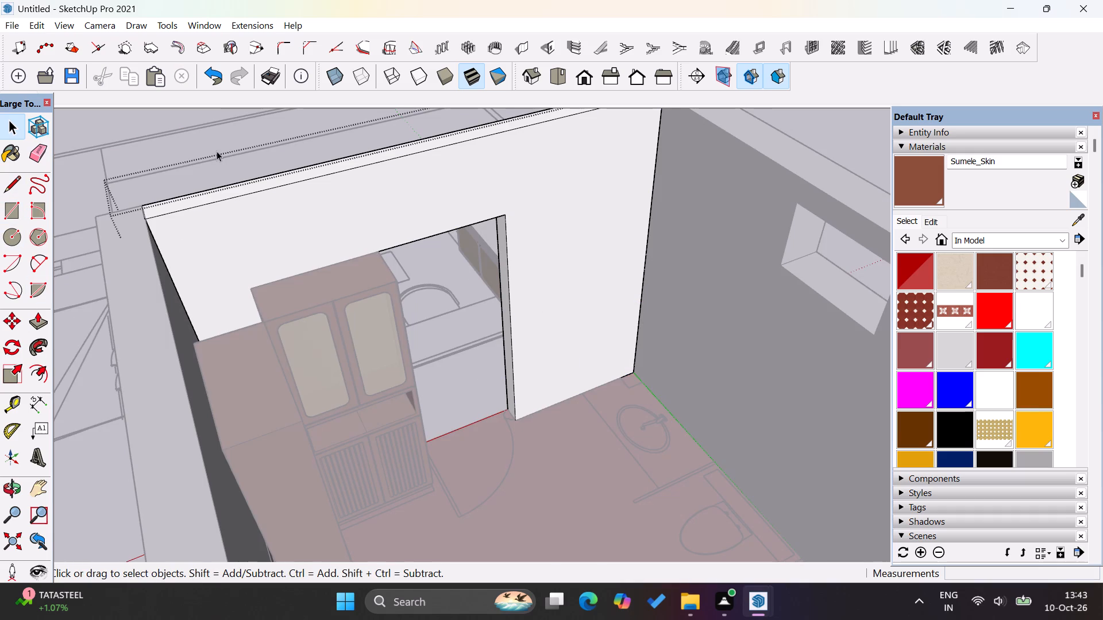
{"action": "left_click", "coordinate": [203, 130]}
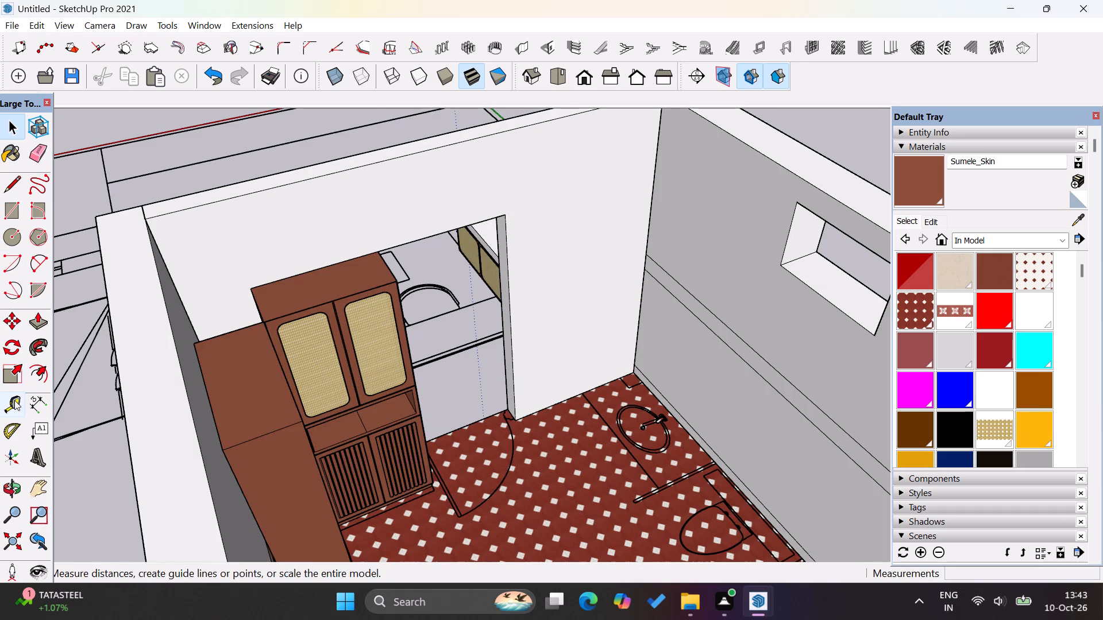
Place horizontal guides on the door wall 4" and 4' above the floor, plus one 6" above the 4' guide.
{"action": "left_click", "coordinate": [14, 400]}
{"action": "left_click", "coordinate": [549, 404]}
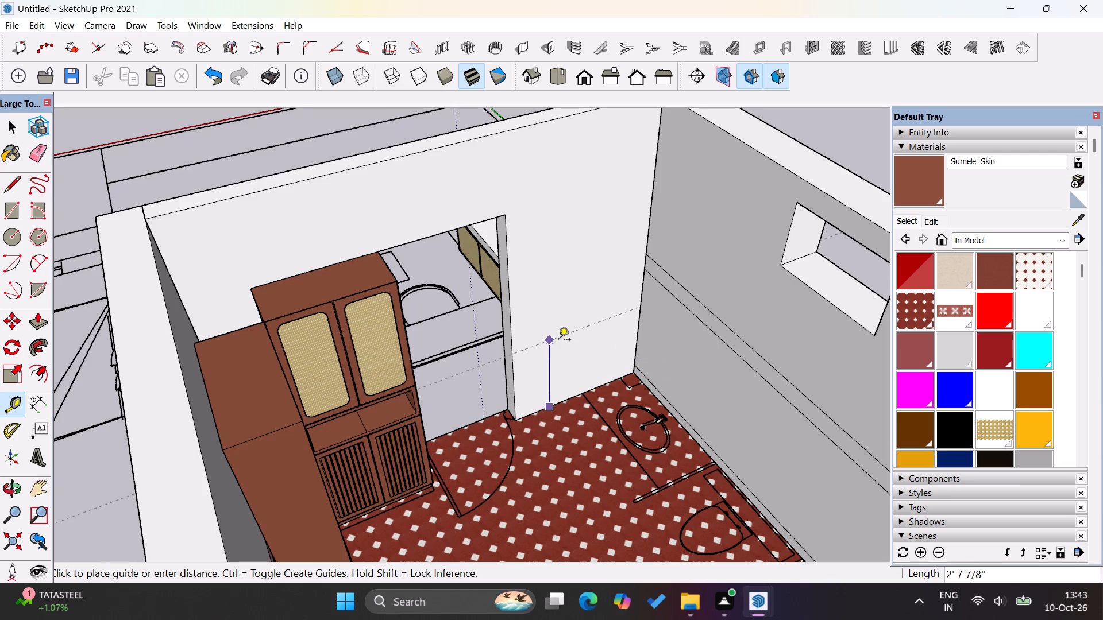
{"action": "key", "text": "4"}
{"action": "key", "text": "Return"}
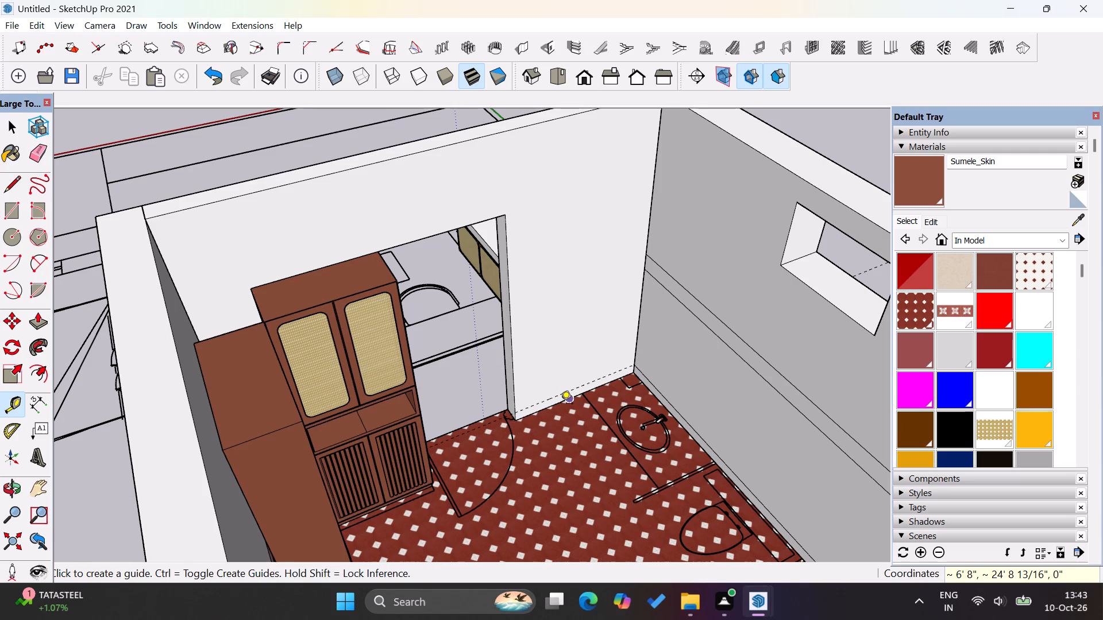
{"action": "left_click", "coordinate": [570, 401]}
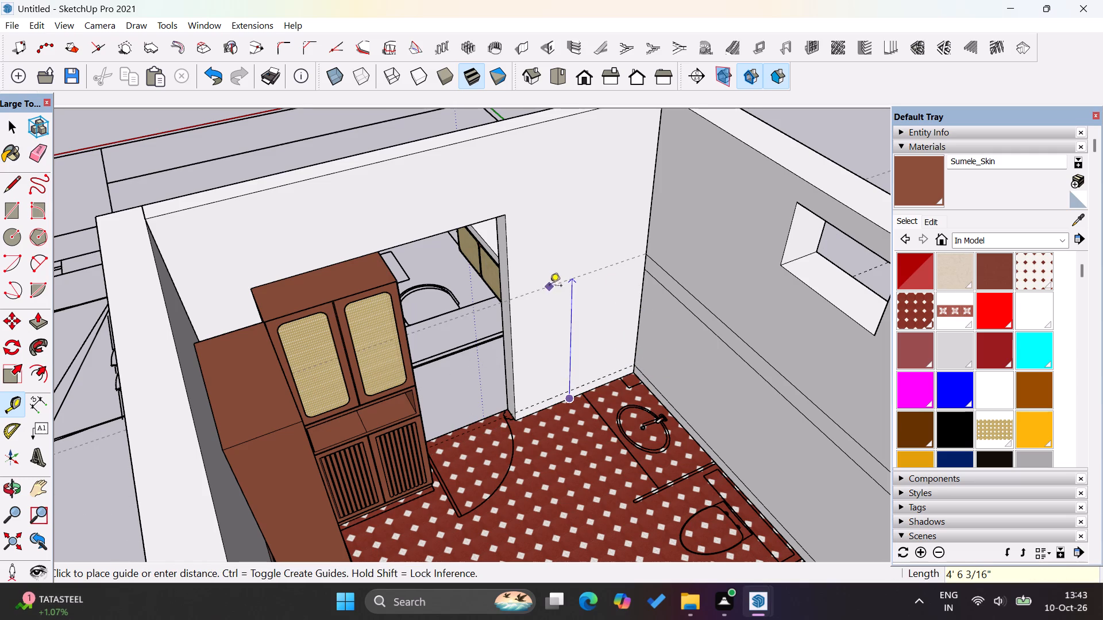
{"action": "type", "text": "4'"}
{"action": "key", "text": "Return"}
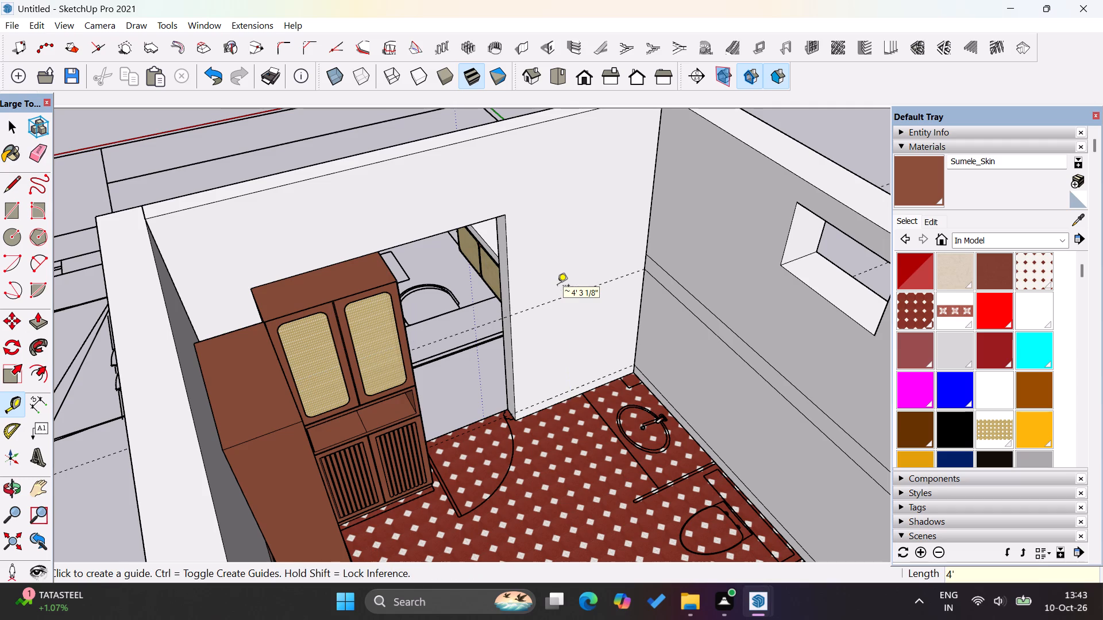
{"action": "left_click", "coordinate": [585, 292]}
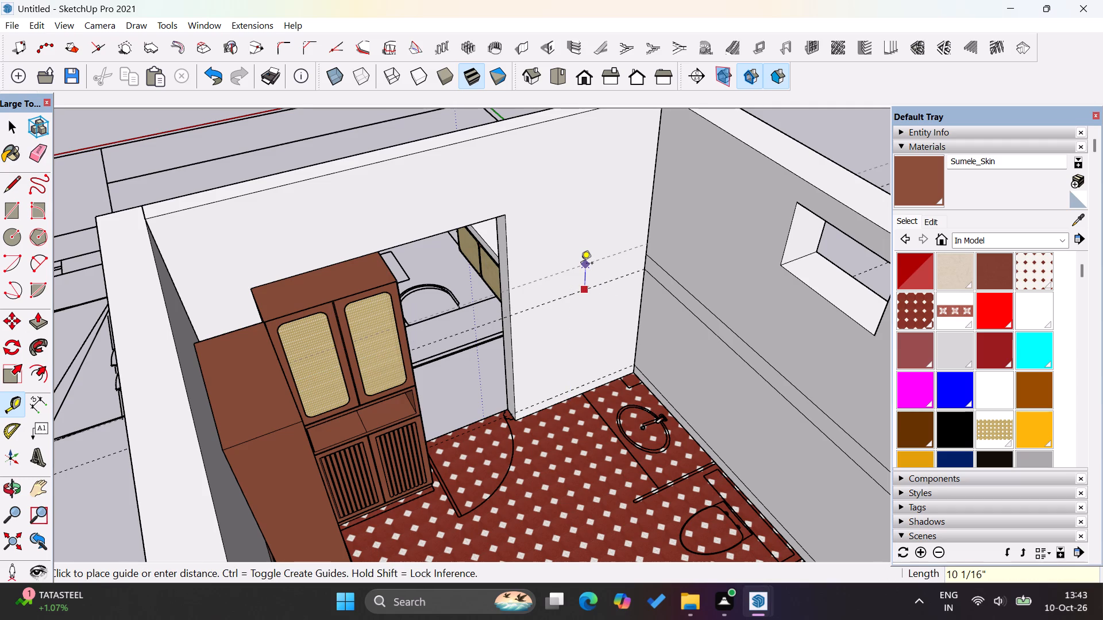
{"action": "key", "text": "6"}
{"action": "key", "text": "Return"}
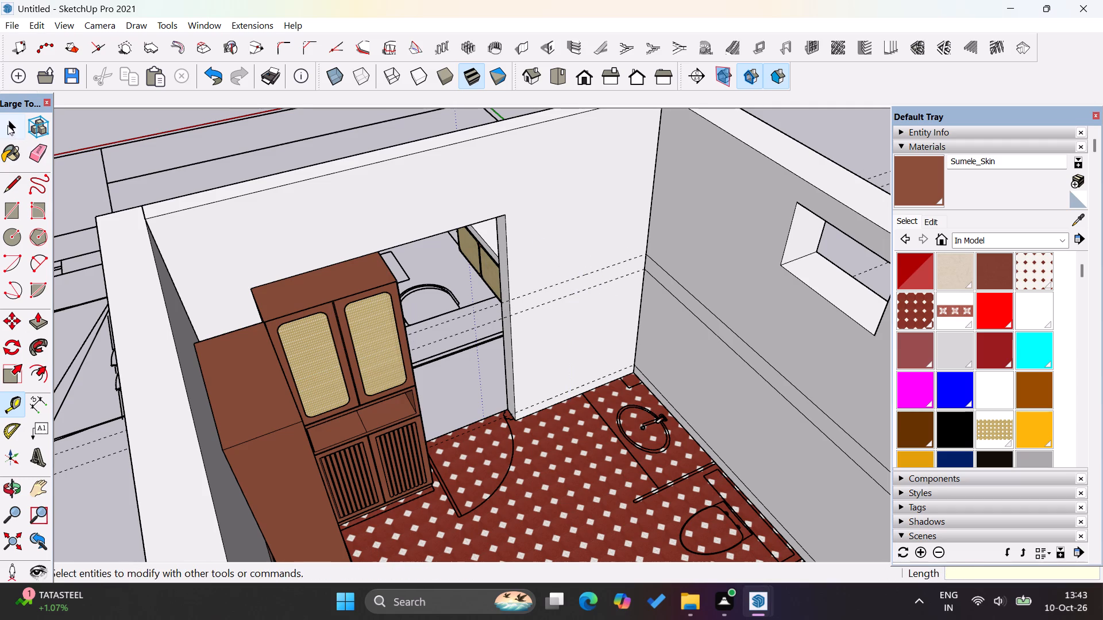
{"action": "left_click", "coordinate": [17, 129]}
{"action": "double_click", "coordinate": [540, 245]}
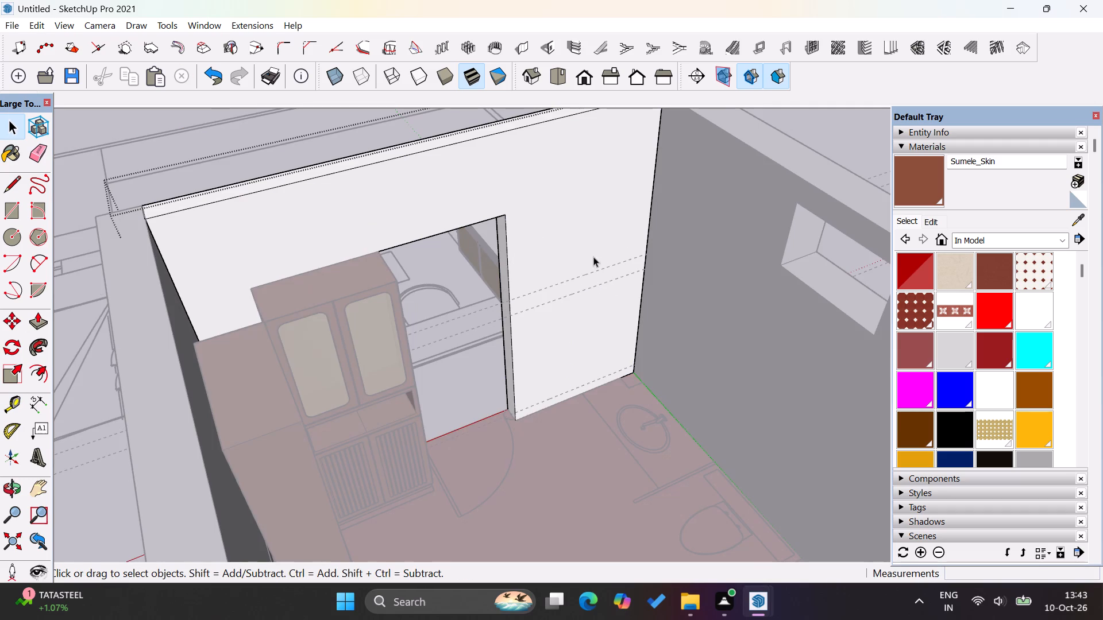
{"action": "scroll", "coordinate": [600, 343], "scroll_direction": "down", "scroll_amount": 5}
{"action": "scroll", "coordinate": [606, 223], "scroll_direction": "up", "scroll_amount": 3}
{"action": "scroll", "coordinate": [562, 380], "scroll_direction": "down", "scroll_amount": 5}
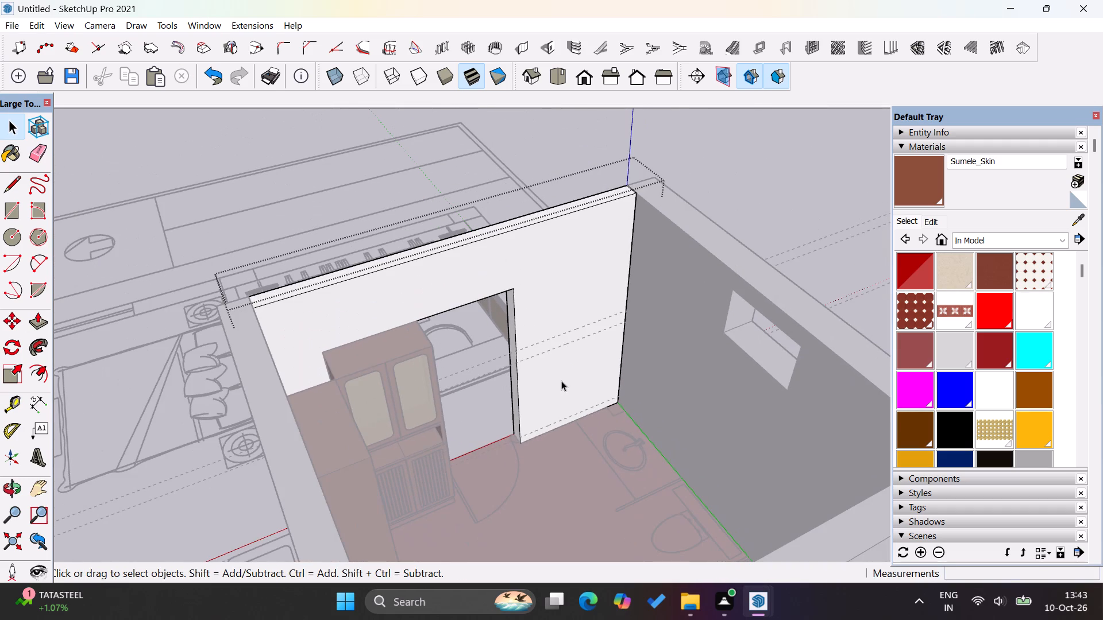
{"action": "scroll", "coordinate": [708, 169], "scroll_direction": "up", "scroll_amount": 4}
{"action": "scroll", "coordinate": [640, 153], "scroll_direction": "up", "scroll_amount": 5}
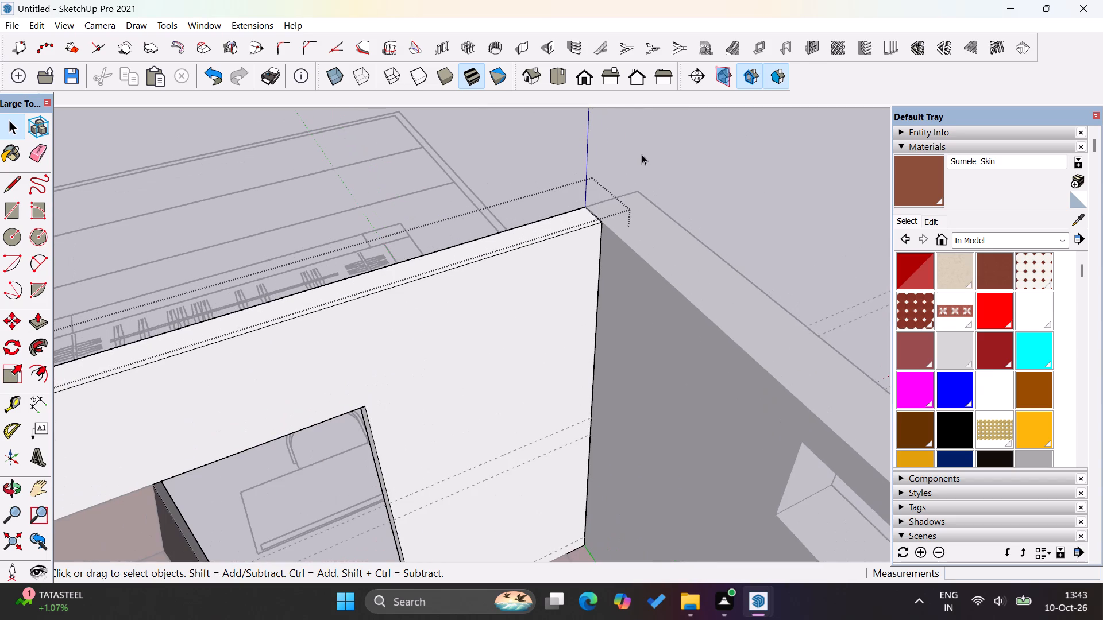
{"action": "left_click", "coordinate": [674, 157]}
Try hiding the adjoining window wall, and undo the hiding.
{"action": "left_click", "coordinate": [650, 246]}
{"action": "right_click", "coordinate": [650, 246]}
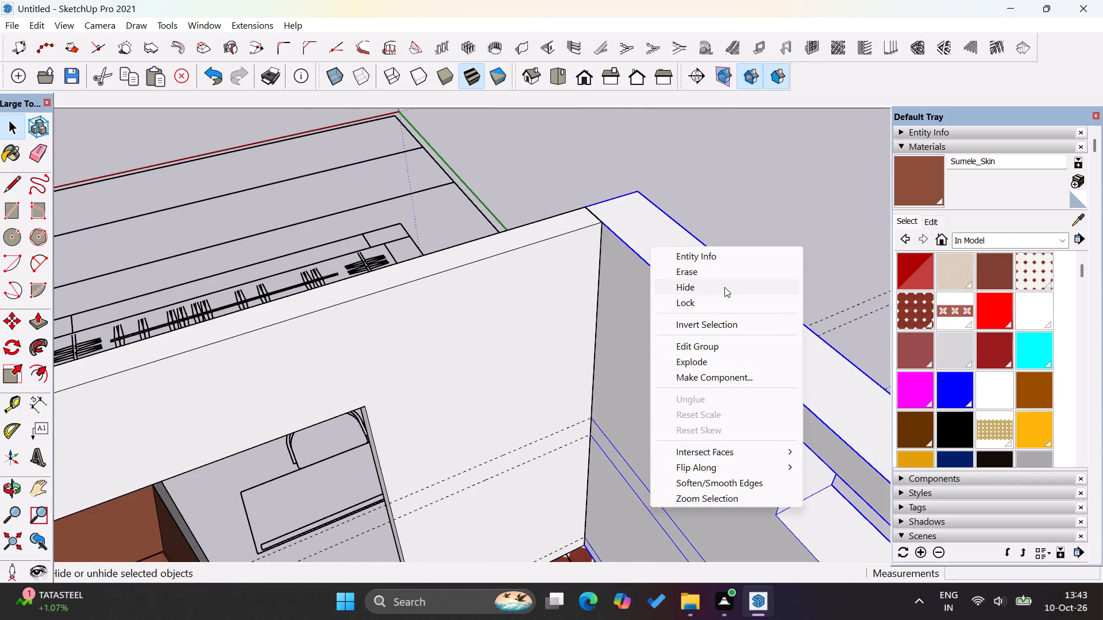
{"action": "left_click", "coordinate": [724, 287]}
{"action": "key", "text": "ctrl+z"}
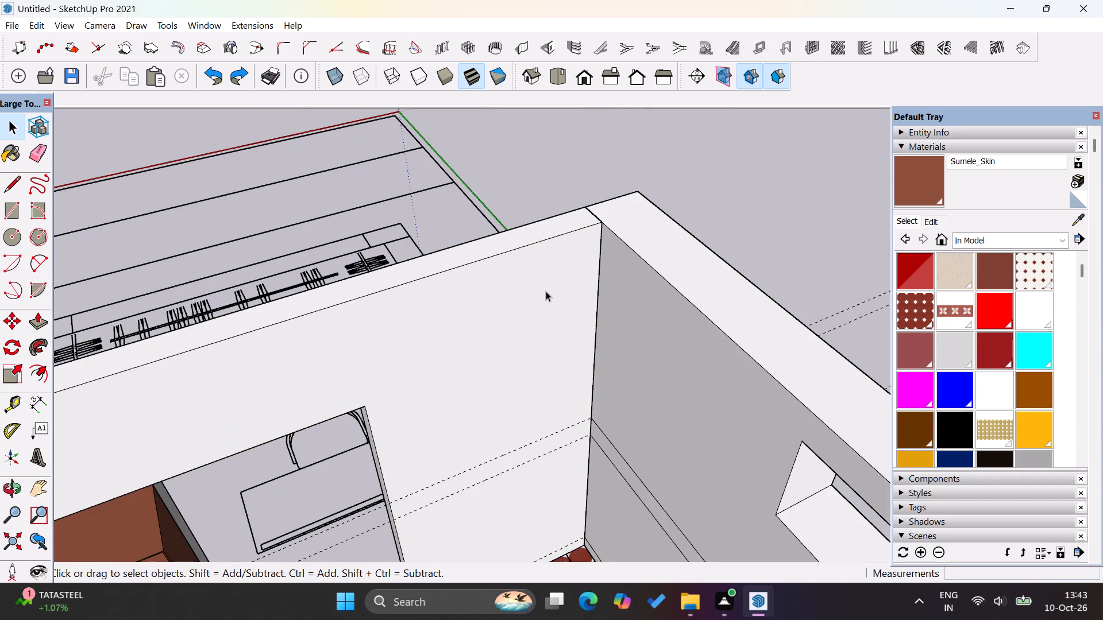
Open the door wall's group and draw border lines along the two upper guides, from the door opening to the corner.
{"action": "double_click", "coordinate": [546, 292]}
{"action": "left_click", "coordinate": [1, 182]}
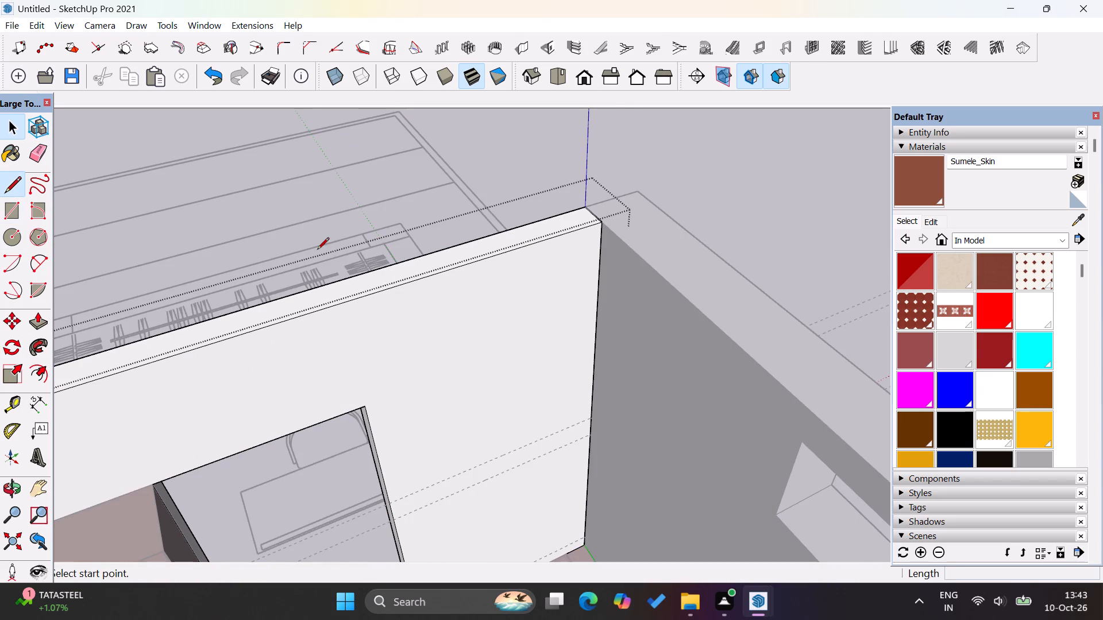
{"action": "scroll", "coordinate": [407, 207], "scroll_direction": "down", "scroll_amount": 4}
{"action": "left_click", "coordinate": [396, 416]}
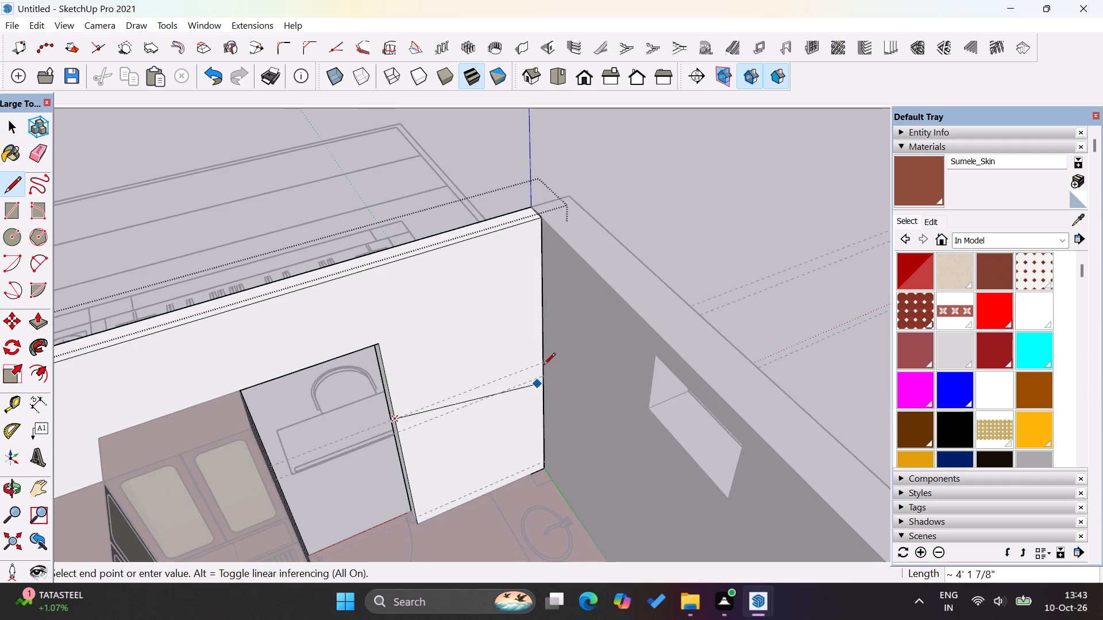
{"action": "left_click", "coordinate": [544, 361]}
{"action": "left_click", "coordinate": [544, 380]}
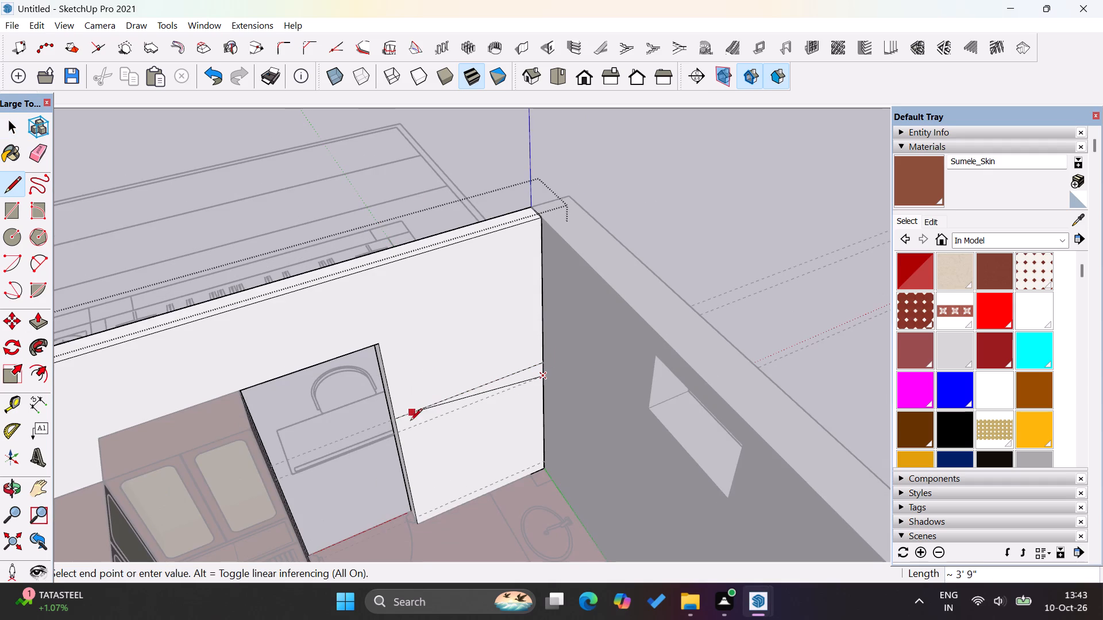
{"action": "left_click", "coordinate": [399, 434]}
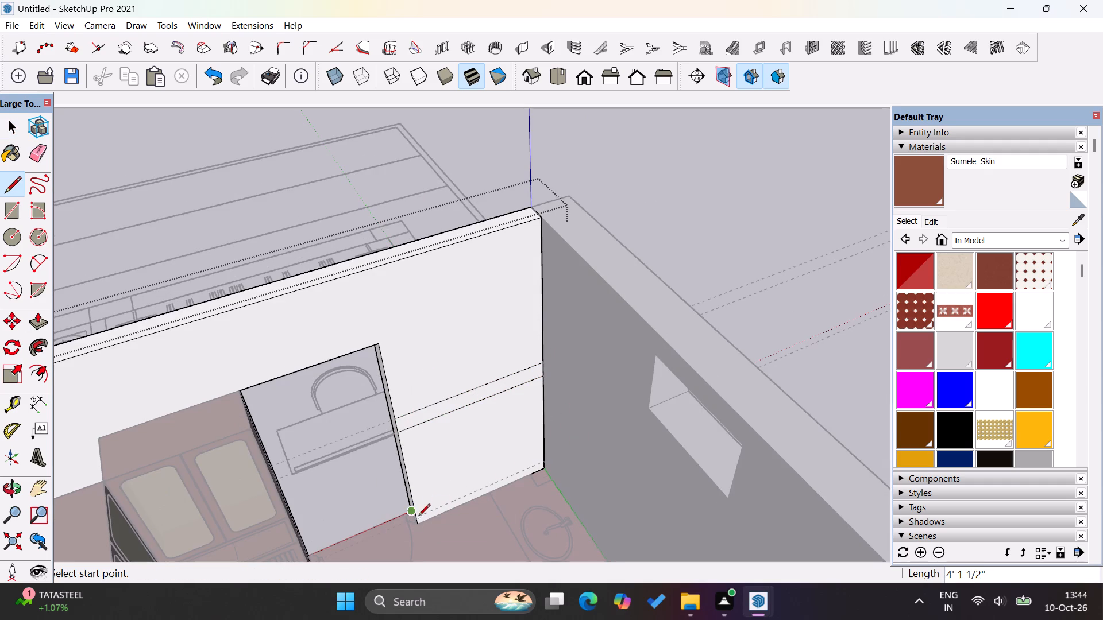
Draw the skirting line along the 4" guide from the door opening to the corner, and close the wall's group.
{"action": "scroll", "coordinate": [414, 518], "scroll_direction": "up", "scroll_amount": 15}
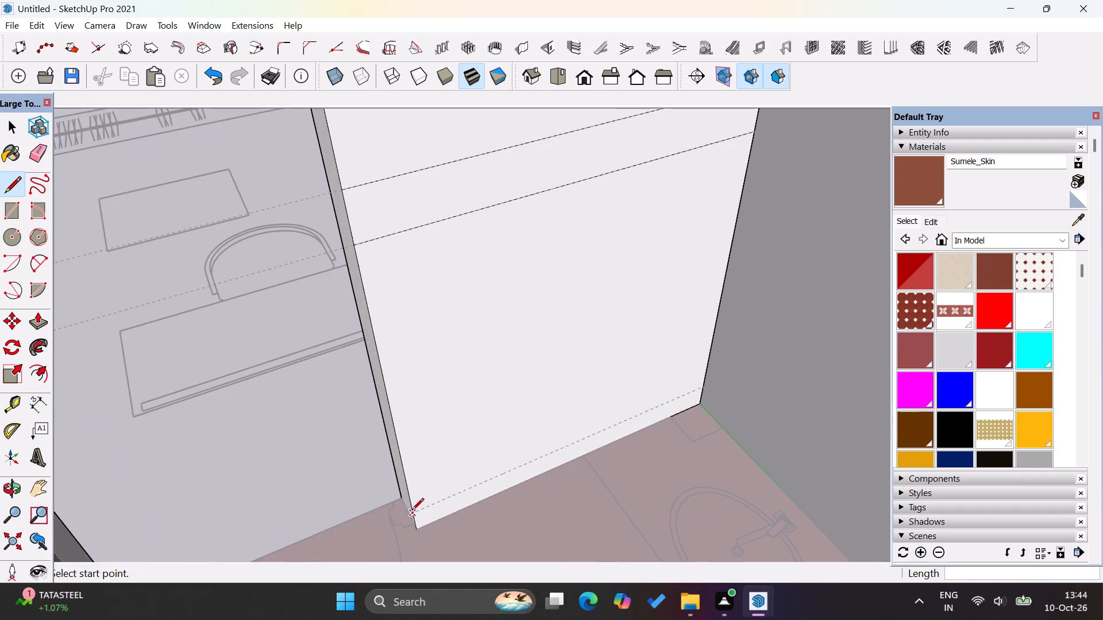
{"action": "left_click", "coordinate": [411, 511]}
{"action": "key", "text": "Escape"}
{"action": "scroll", "coordinate": [425, 528], "scroll_direction": "up", "scroll_amount": 4}
{"action": "left_click", "coordinate": [414, 510]}
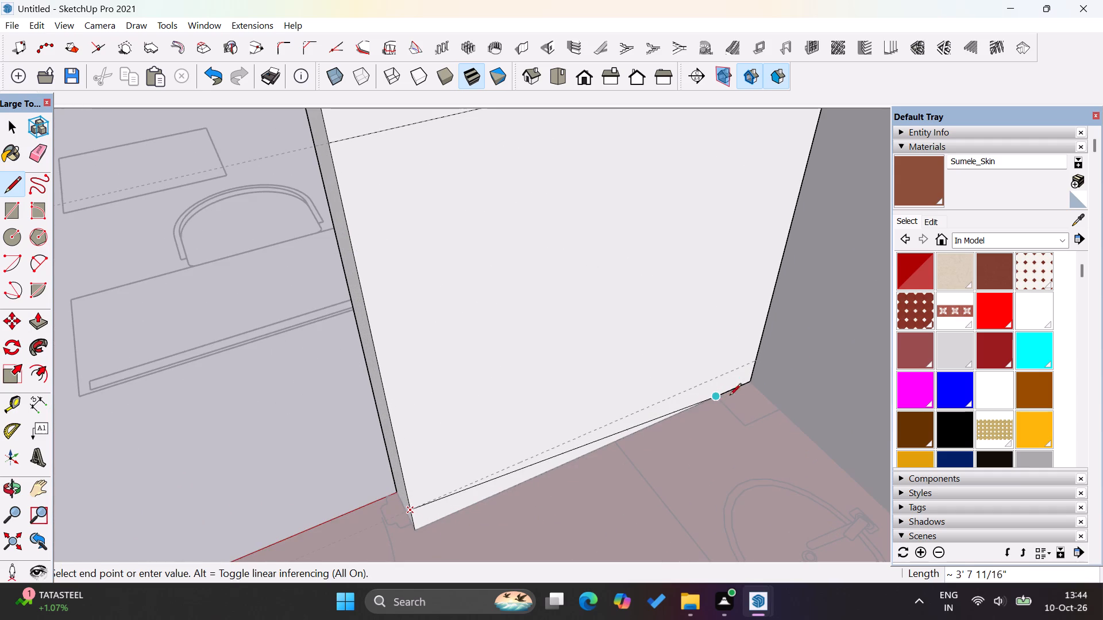
{"action": "left_click", "coordinate": [759, 361]}
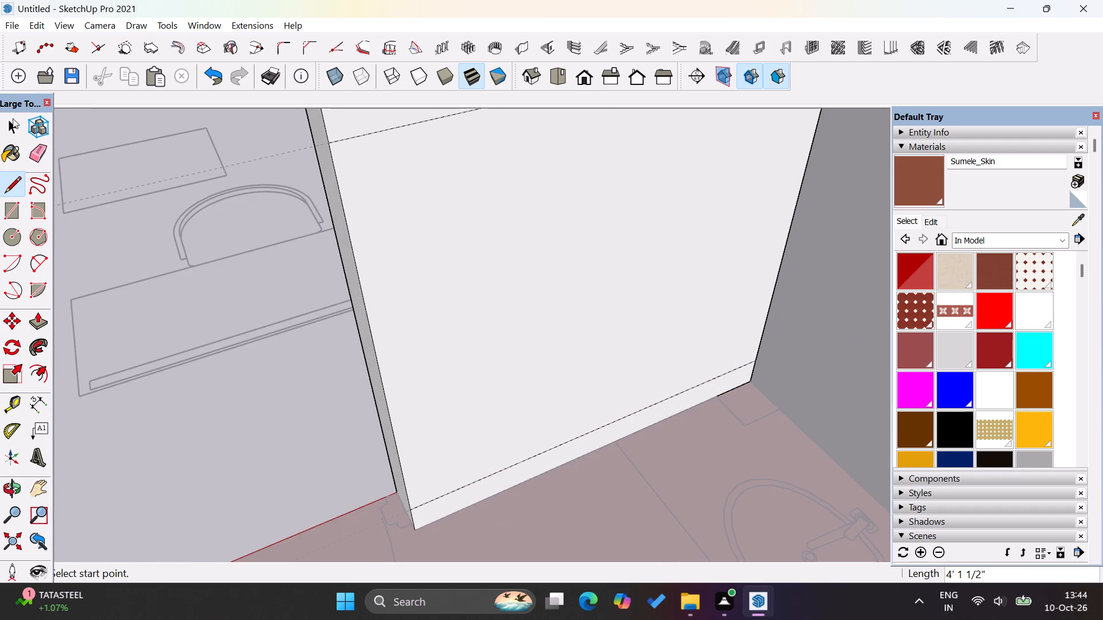
{"action": "left_click", "coordinate": [15, 121]}
{"action": "left_click", "coordinate": [279, 398]}
{"action": "scroll", "coordinate": [377, 451], "scroll_direction": "down", "scroll_amount": 11}
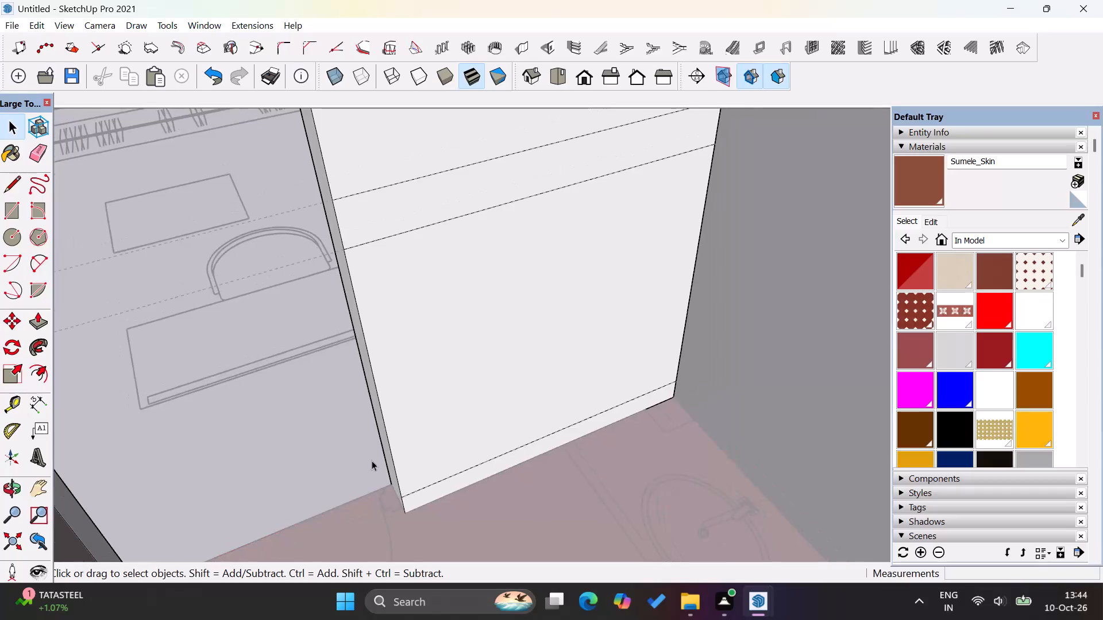
{"action": "scroll", "coordinate": [372, 460], "scroll_direction": "down", "scroll_amount": 9}
{"action": "scroll", "coordinate": [330, 440], "scroll_direction": "down", "scroll_amount": 3}
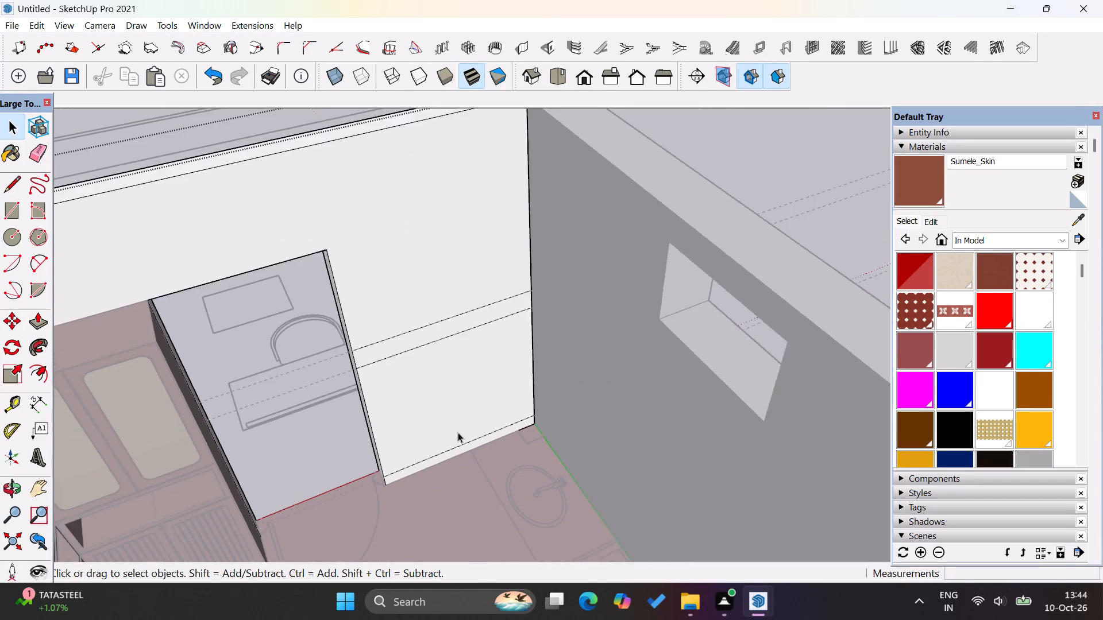
{"action": "scroll", "coordinate": [458, 432], "scroll_direction": "down", "scroll_amount": 6}
{"action": "left_click", "coordinate": [584, 276]}
{"action": "middle_click_drag", "start_coordinate": [735, 418], "coordinate": [585, 455]}
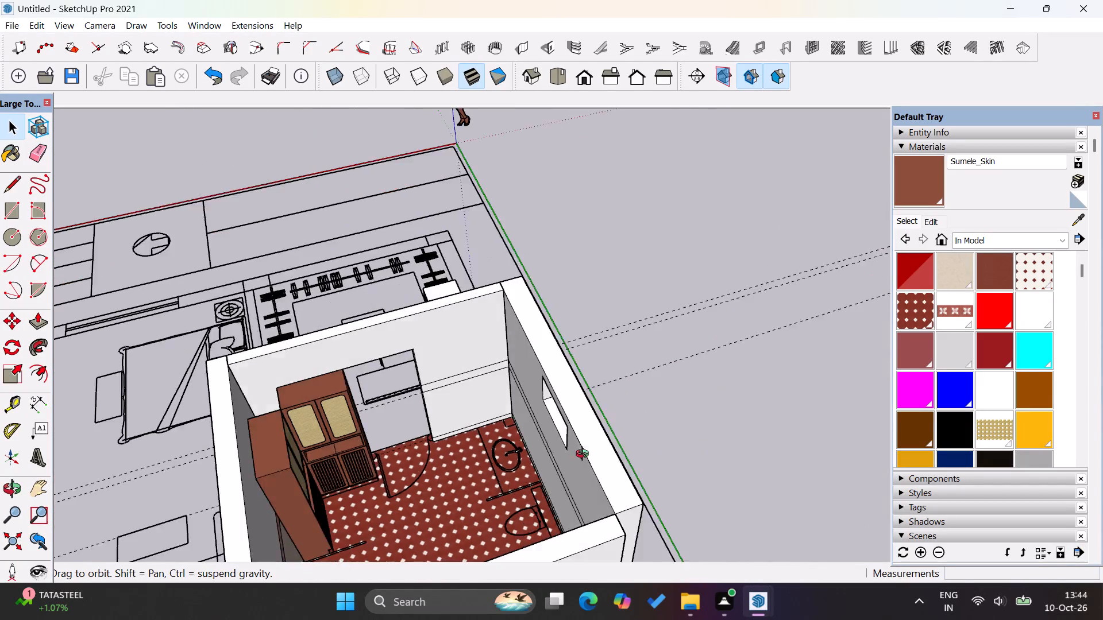
Open the bathtub wall's group and paint its border band with the 79_border traditional encaustic material sampled from the adjoining wall.
{"action": "middle_click_drag", "start_coordinate": [585, 455], "coordinate": [218, 456]}
{"action": "middle_click_drag", "start_coordinate": [587, 421], "coordinate": [203, 483]}
{"action": "middle_click_drag", "start_coordinate": [744, 447], "coordinate": [533, 489]}
{"action": "scroll", "coordinate": [633, 375], "scroll_direction": "down", "scroll_amount": 9}
{"action": "middle_click_drag", "start_coordinate": [582, 259], "coordinate": [770, 308]}
{"action": "scroll", "coordinate": [614, 170], "scroll_direction": "up", "scroll_amount": 5}
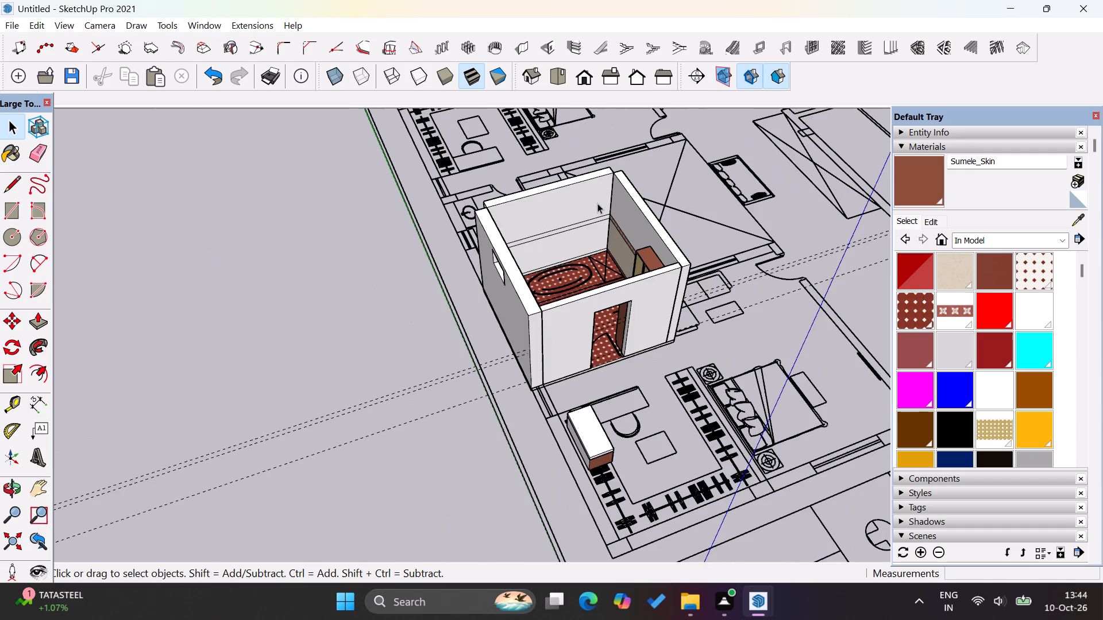
{"action": "scroll", "coordinate": [597, 203], "scroll_direction": "up", "scroll_amount": 16}
{"action": "double_click", "coordinate": [585, 205]}
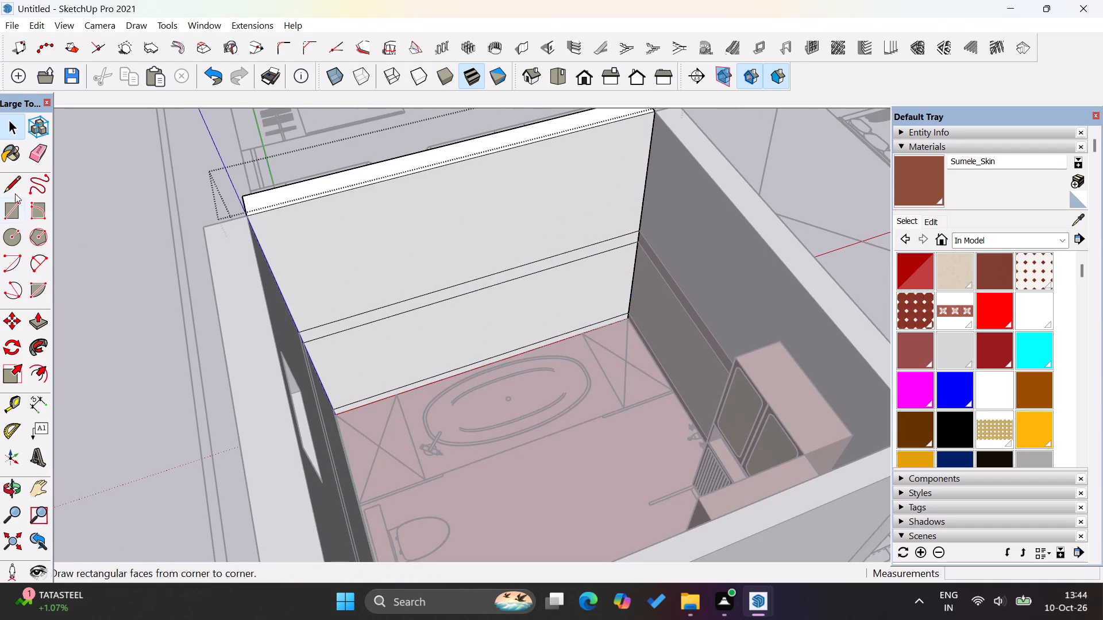
{"action": "left_click", "coordinate": [12, 158]}
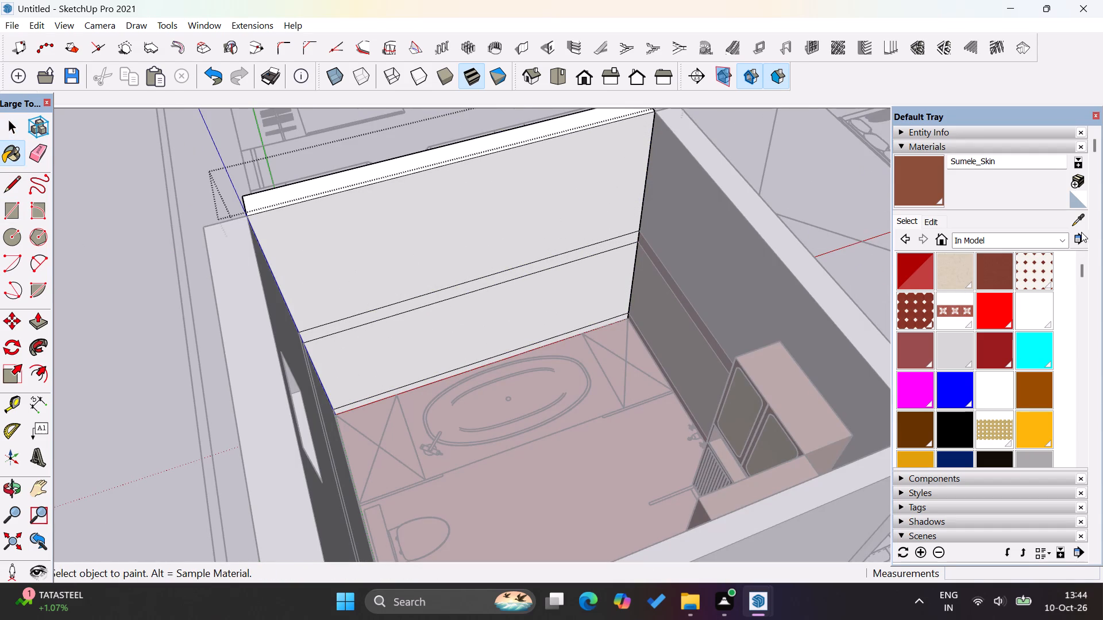
{"action": "left_click", "coordinate": [1074, 224]}
{"action": "scroll", "coordinate": [573, 262], "scroll_direction": "up", "scroll_amount": 11}
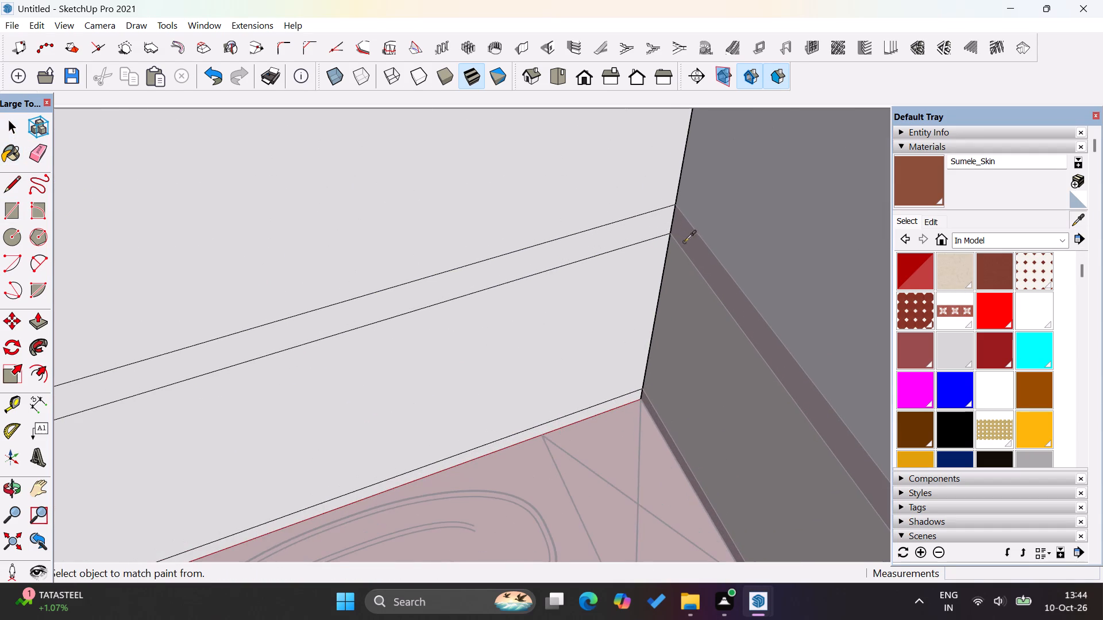
{"action": "left_click", "coordinate": [688, 242]}
{"action": "left_click", "coordinate": [653, 218]}
Paint the bathtub wall's lower band with 197_clay plaster and its skirting with <auto>2, both sampled from the adjoining wall, and close the group.
{"action": "left_click", "coordinate": [1077, 219]}
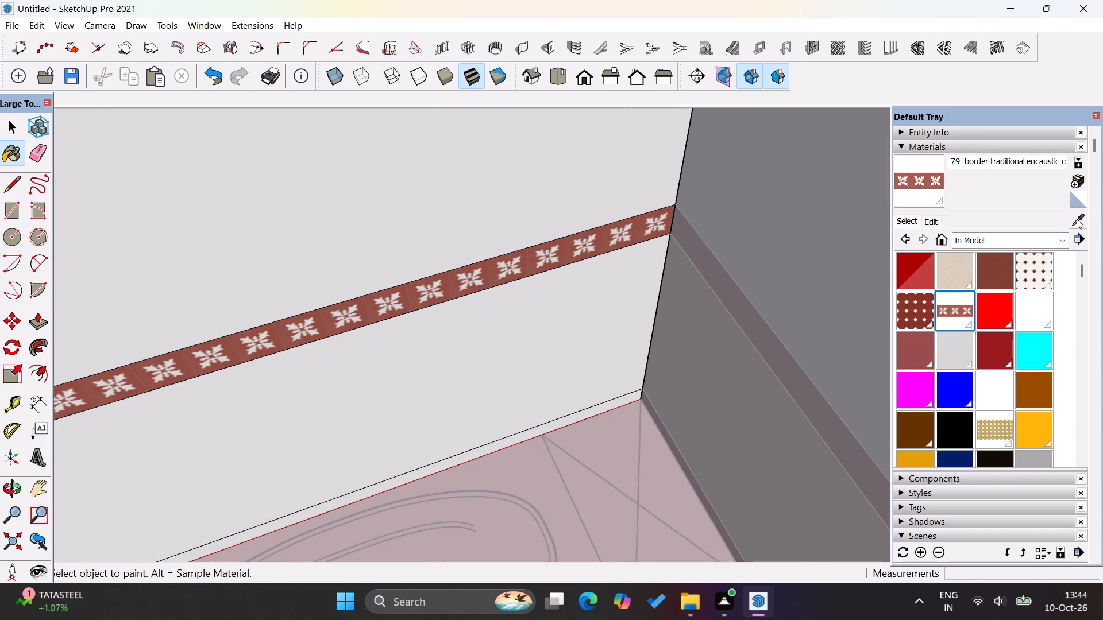
{"action": "left_click", "coordinate": [677, 393]}
{"action": "left_click", "coordinate": [602, 367]}
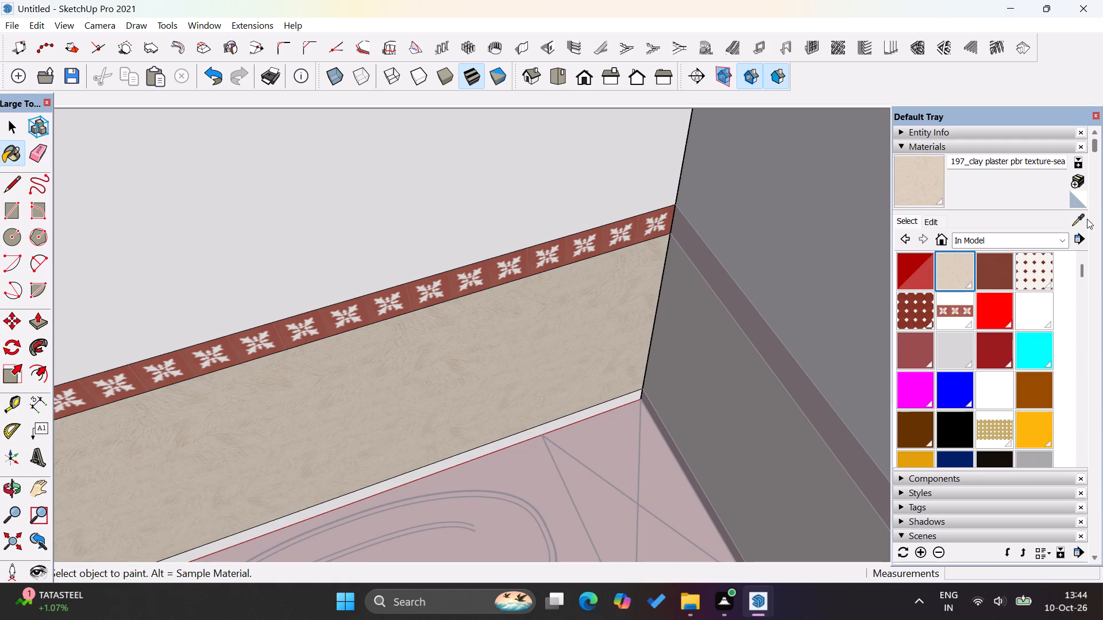
{"action": "left_click", "coordinate": [1078, 220]}
{"action": "left_click", "coordinate": [676, 454]}
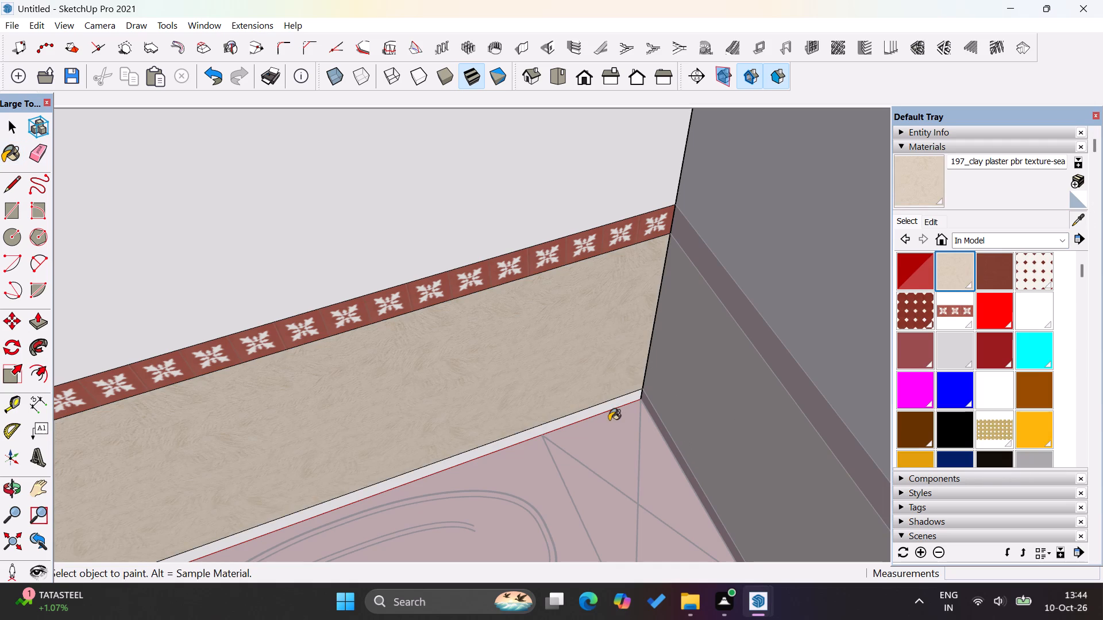
{"action": "left_click", "coordinate": [606, 408]}
{"action": "scroll", "coordinate": [617, 416], "scroll_direction": "down", "scroll_amount": 13}
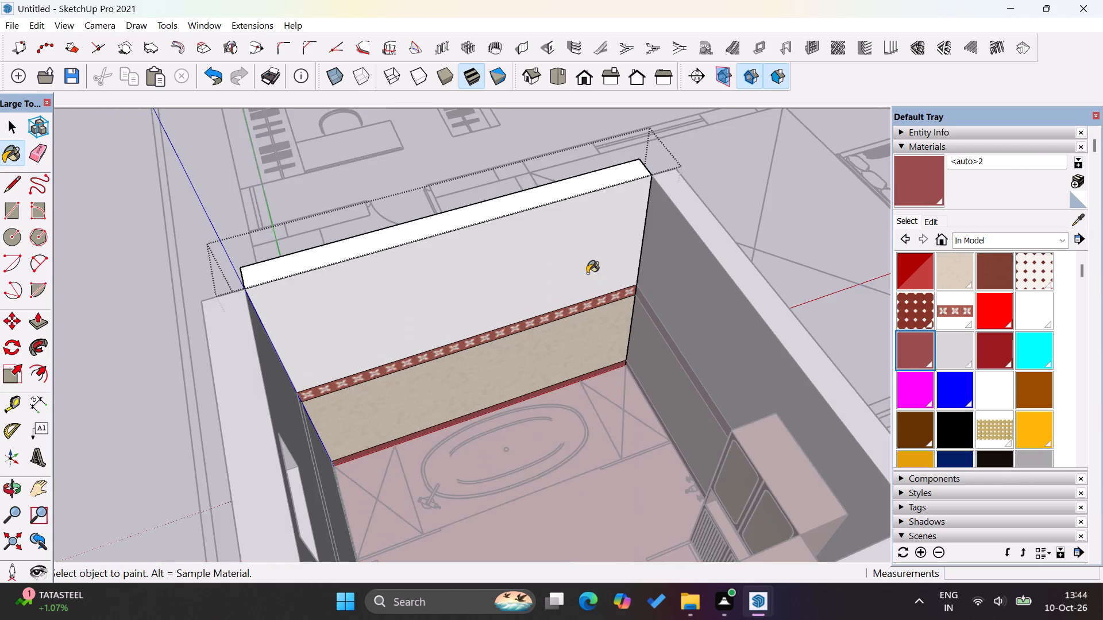
{"action": "scroll", "coordinate": [587, 273], "scroll_direction": "down", "scroll_amount": 9}
{"action": "left_click", "coordinate": [16, 123]}
{"action": "left_click_drag", "start_coordinate": [71, 126], "coordinate": [76, 130]}
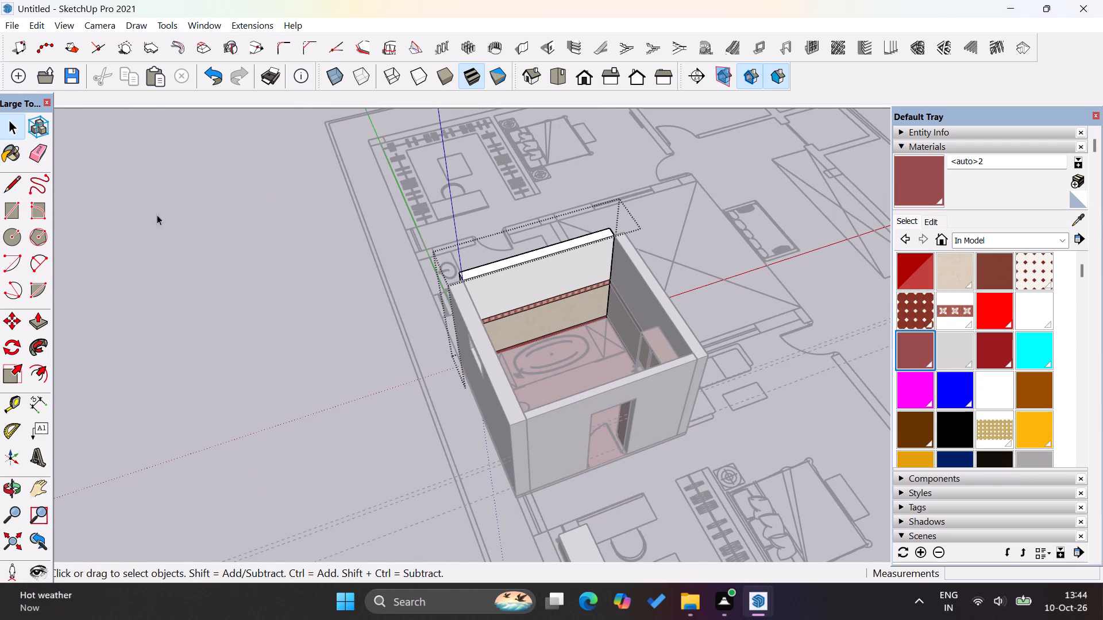
{"action": "left_click", "coordinate": [20, 121]}
{"action": "left_click", "coordinate": [183, 192]}
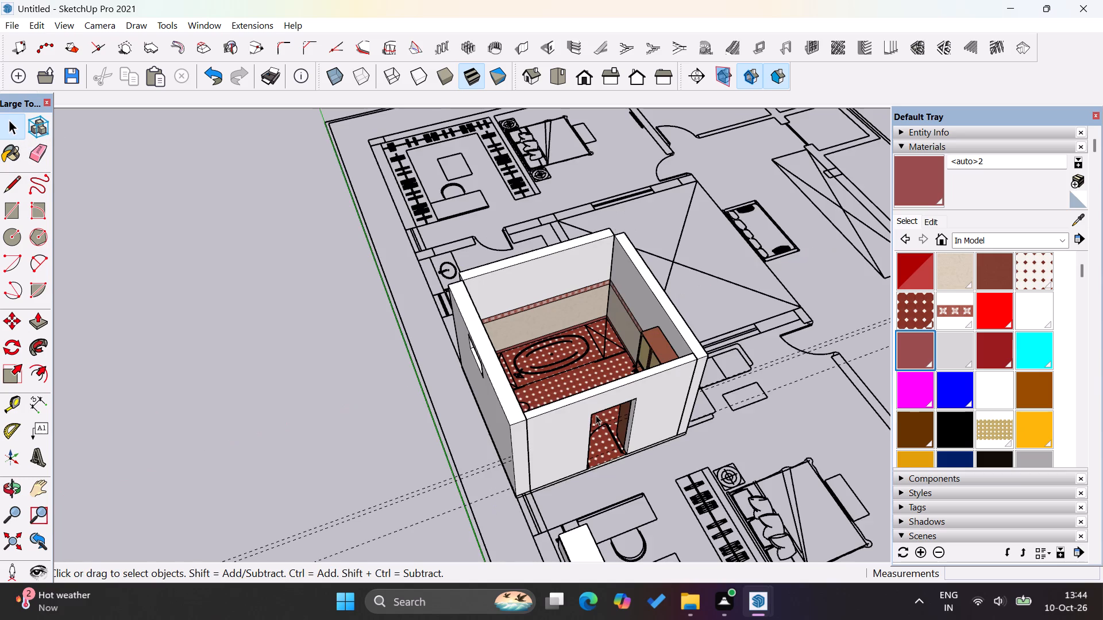
Open the window wall's group and paint its skirting band with the <auto>2 material.
{"action": "middle_click_drag", "start_coordinate": [878, 401], "coordinate": [507, 429]}
{"action": "middle_click_drag", "start_coordinate": [677, 423], "coordinate": [583, 424]}
{"action": "scroll", "coordinate": [522, 304], "scroll_direction": "up", "scroll_amount": 3}
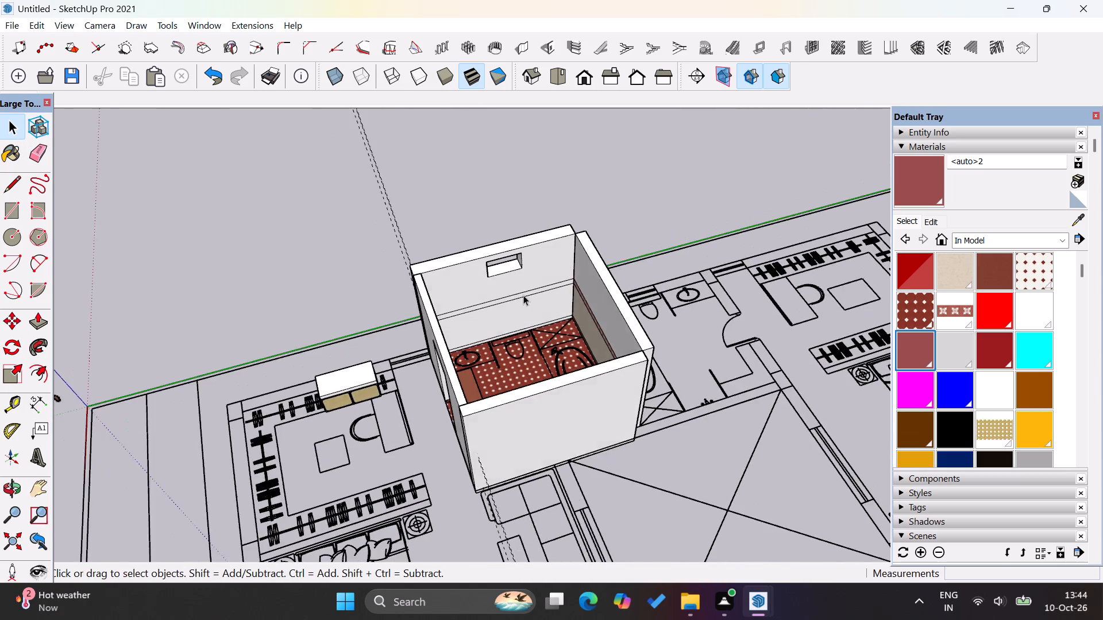
{"action": "scroll", "coordinate": [523, 295], "scroll_direction": "up", "scroll_amount": 13}
{"action": "double_click", "coordinate": [598, 314]}
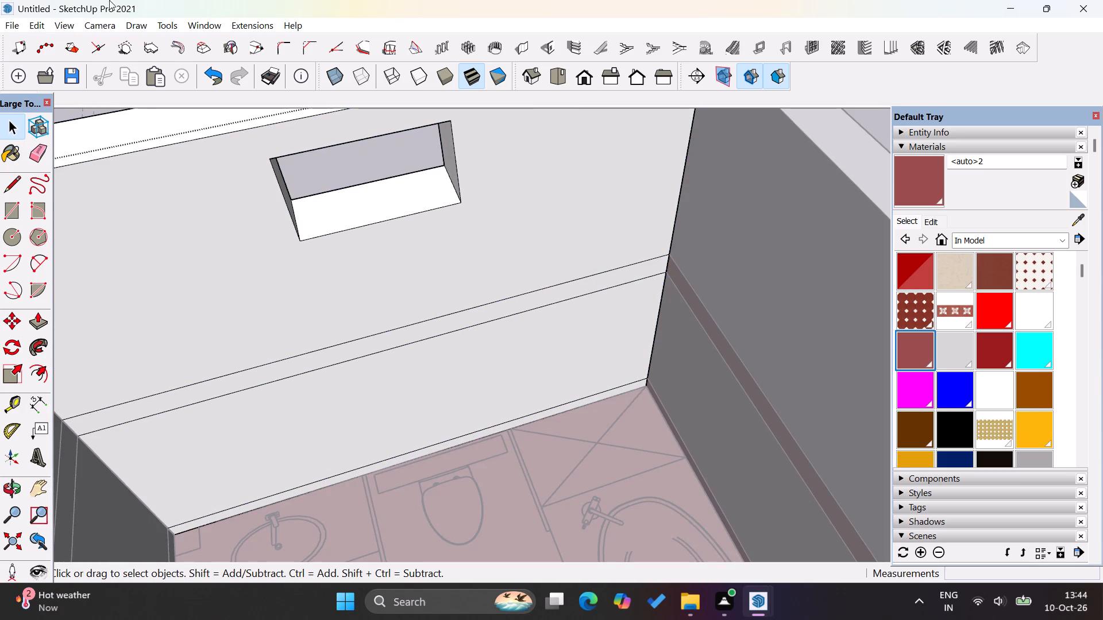
{"action": "left_click", "coordinate": [11, 148]}
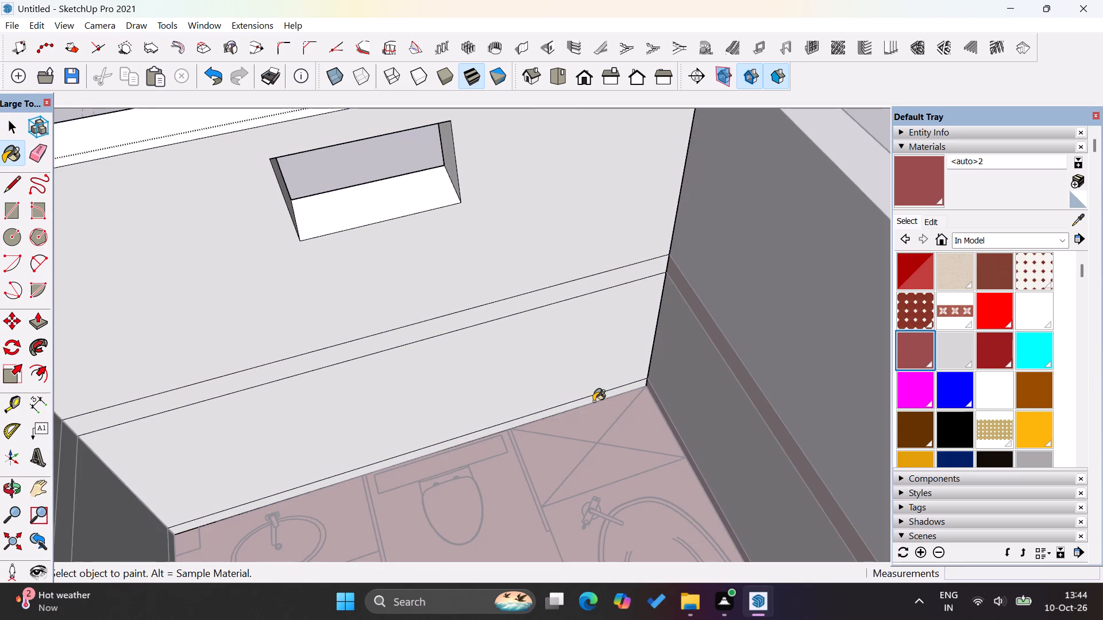
{"action": "left_click", "coordinate": [591, 399]}
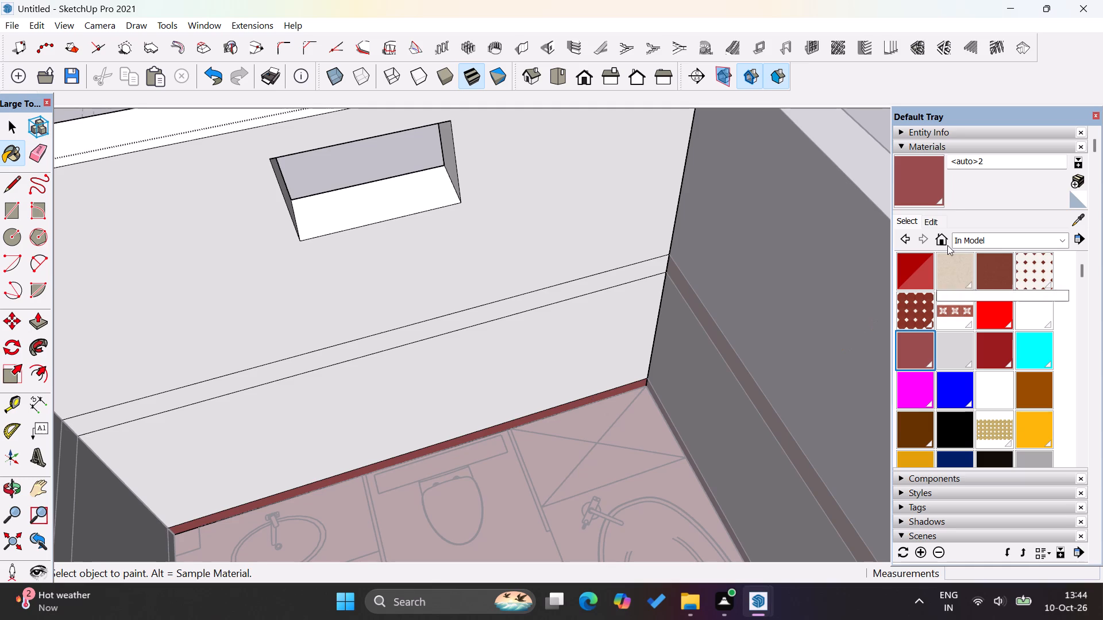
Paint the window wall's lower band with 197_clay plaster and its border band with 79_border traditional encaustic, sampled from the adjoining wall, and close the group.
{"action": "left_click", "coordinate": [1074, 221]}
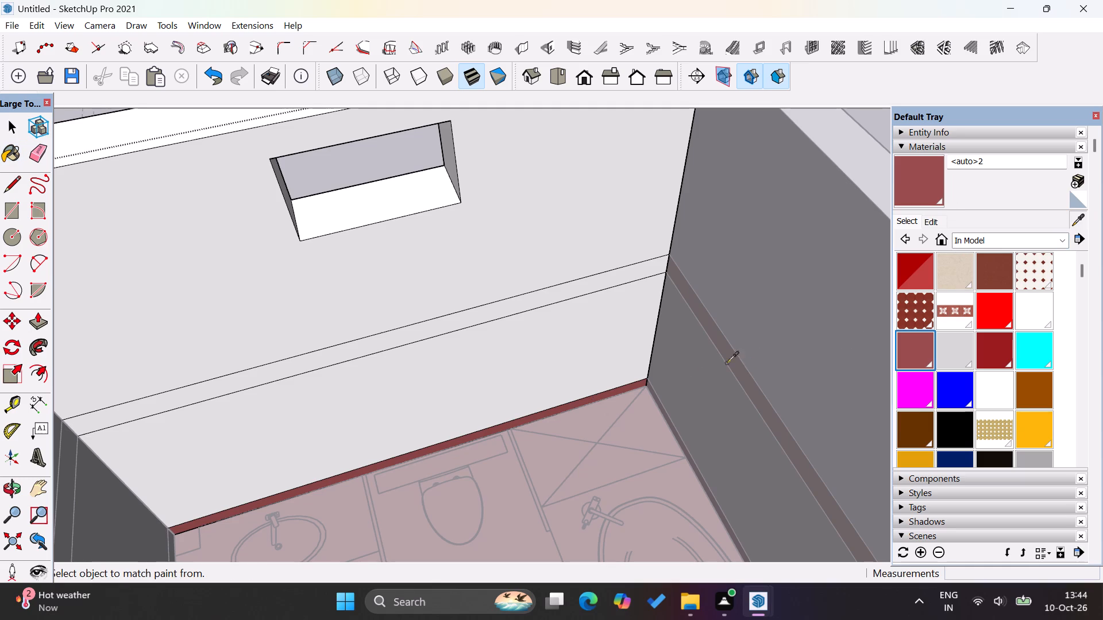
{"action": "left_click", "coordinate": [691, 371]}
{"action": "left_click", "coordinate": [616, 335]}
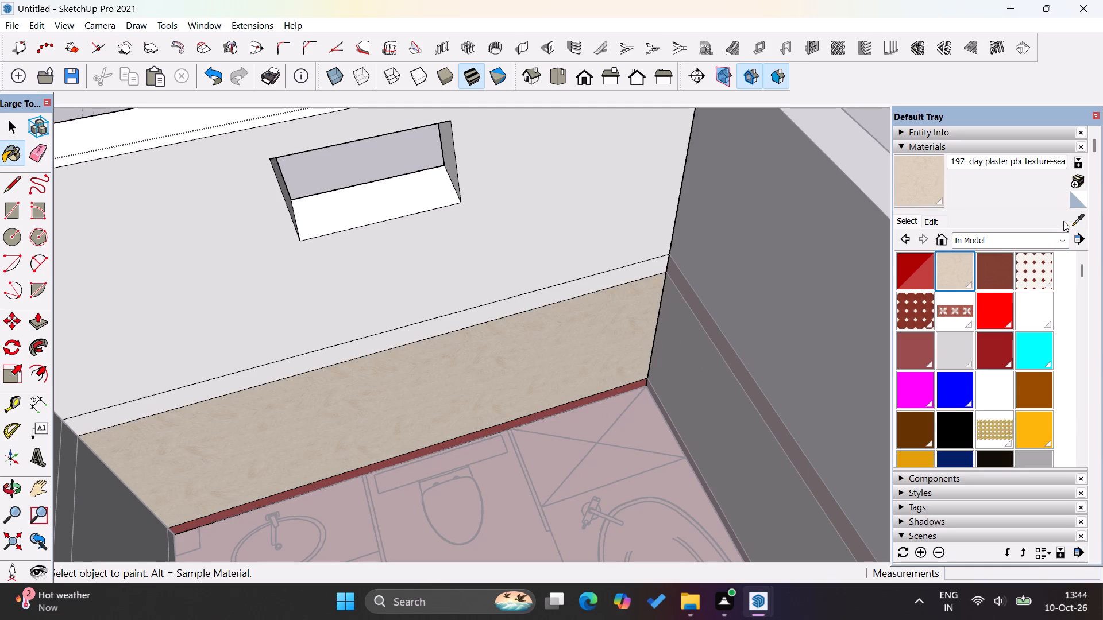
{"action": "left_click", "coordinate": [1077, 218]}
{"action": "left_click", "coordinate": [692, 303]}
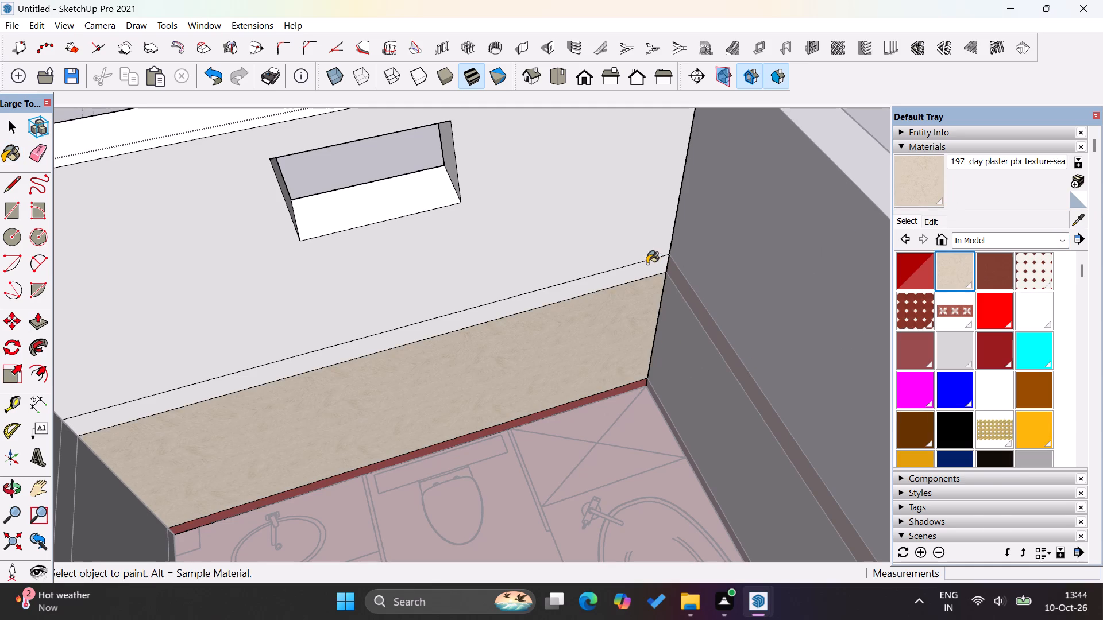
{"action": "left_click", "coordinate": [647, 265]}
{"action": "scroll", "coordinate": [650, 327], "scroll_direction": "down", "scroll_amount": 8}
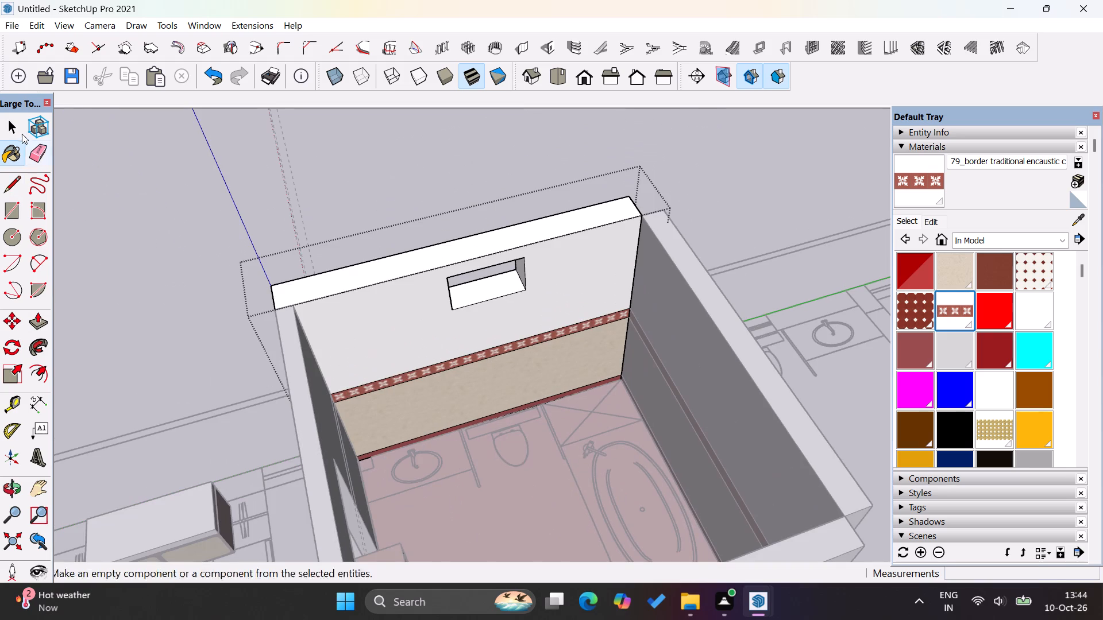
{"action": "left_click", "coordinate": [17, 130]}
{"action": "double_click", "coordinate": [80, 172]}
Open the door wall's group and try to paint its skirting band with a material sampled at the base of the window wall.
{"action": "middle_click_drag", "start_coordinate": [843, 390], "coordinate": [504, 459]}
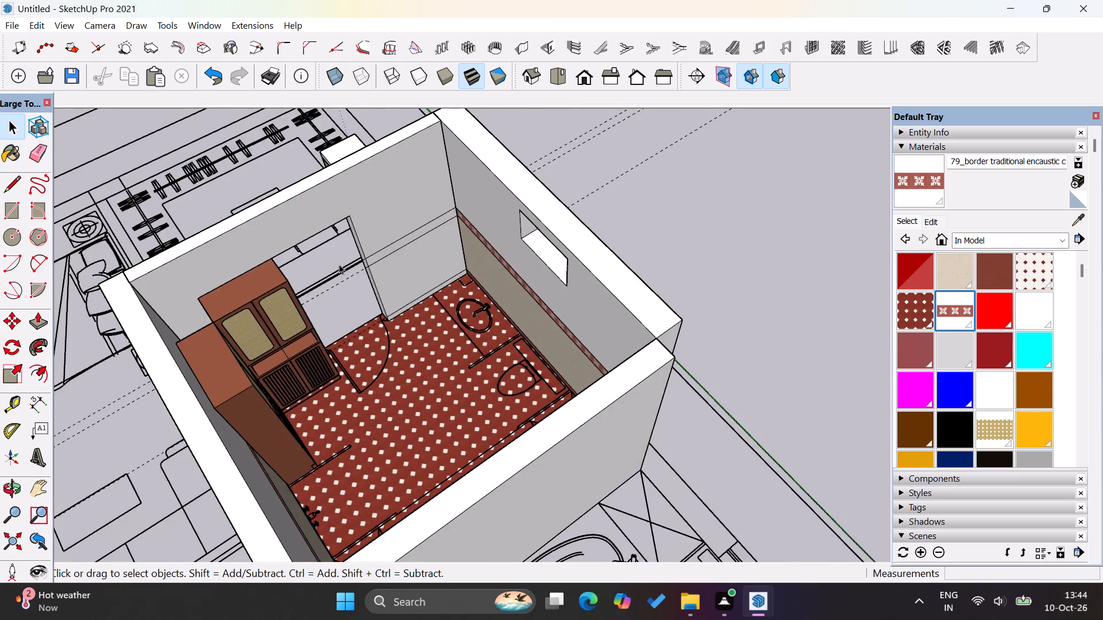
{"action": "scroll", "coordinate": [327, 209], "scroll_direction": "up", "scroll_amount": 11}
{"action": "double_click", "coordinate": [465, 307]}
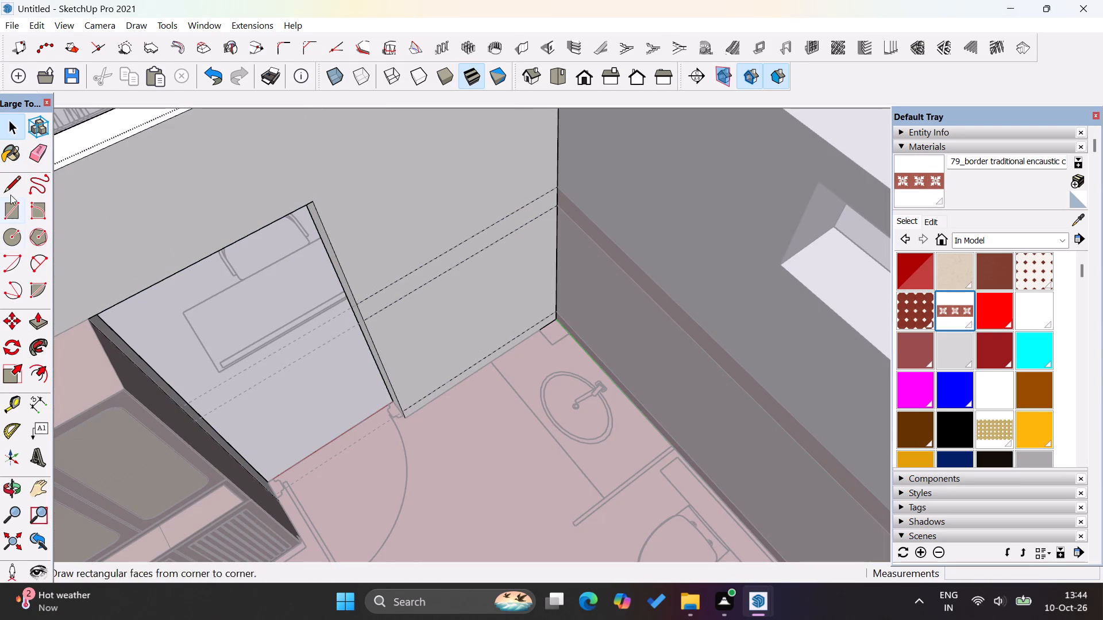
{"action": "left_click", "coordinate": [15, 155]}
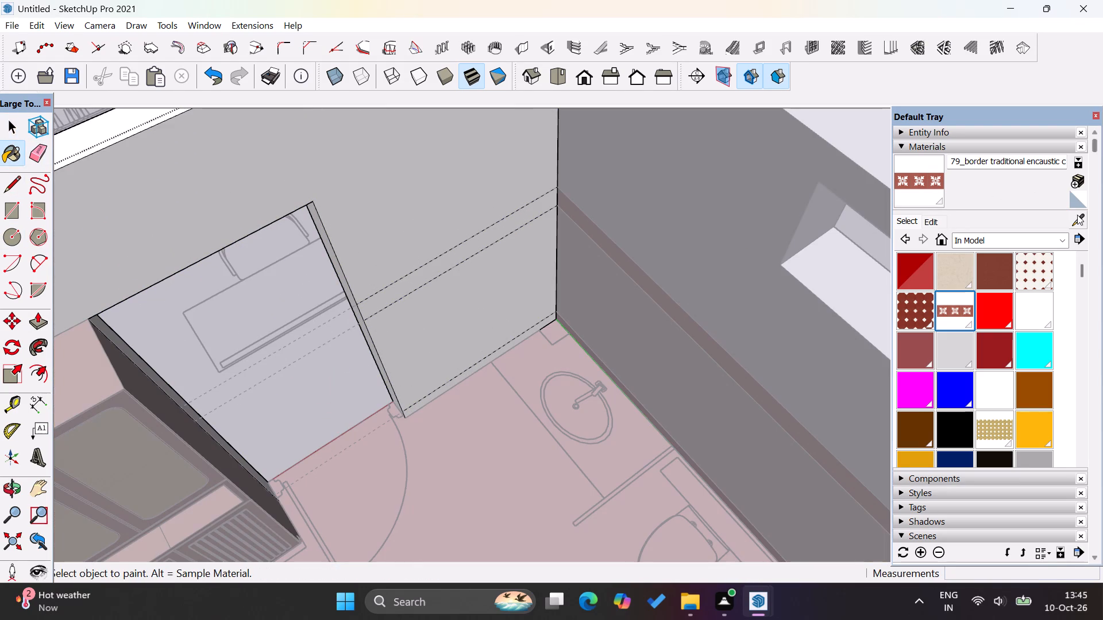
{"action": "left_click", "coordinate": [1081, 219]}
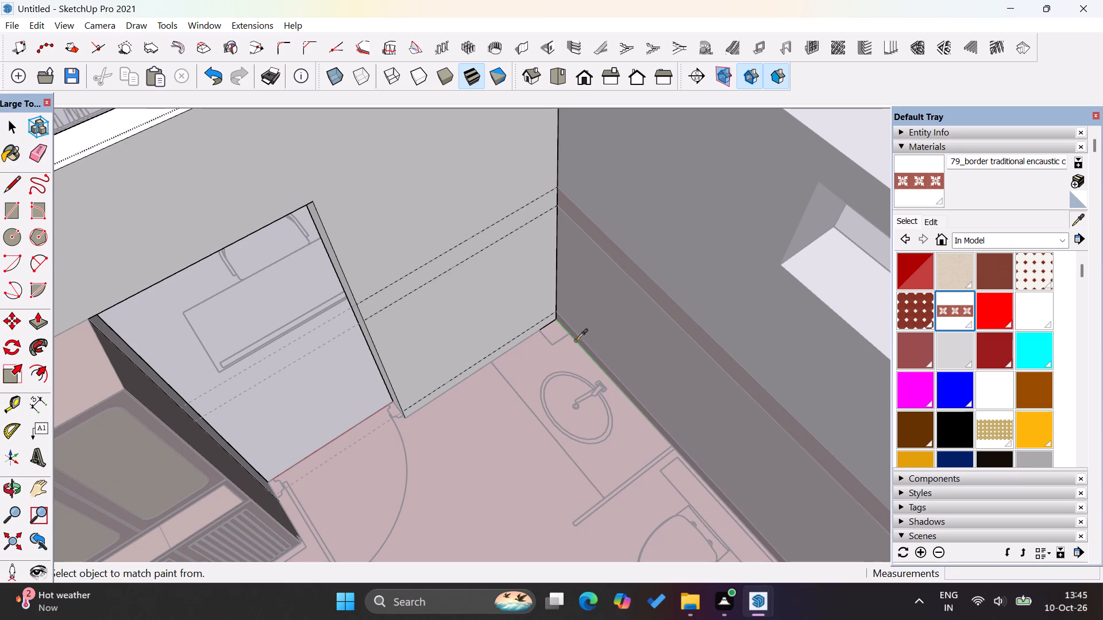
{"action": "left_click", "coordinate": [578, 340]}
{"action": "left_click", "coordinate": [538, 324]}
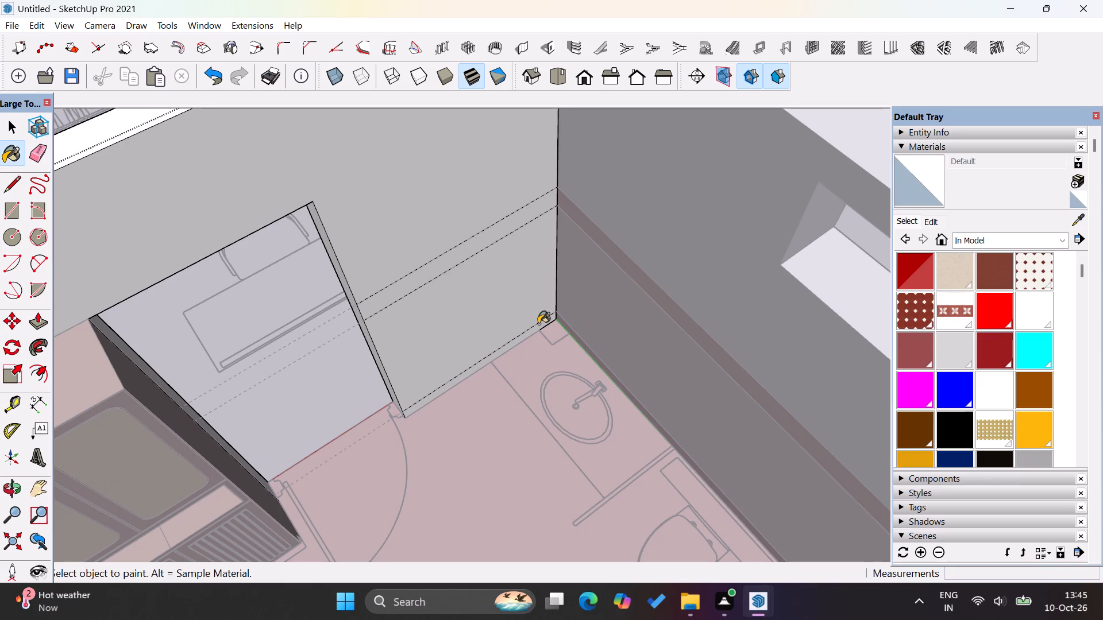
{"action": "left_click", "coordinate": [541, 326]}
{"action": "scroll", "coordinate": [485, 356], "scroll_direction": "up", "scroll_amount": 6}
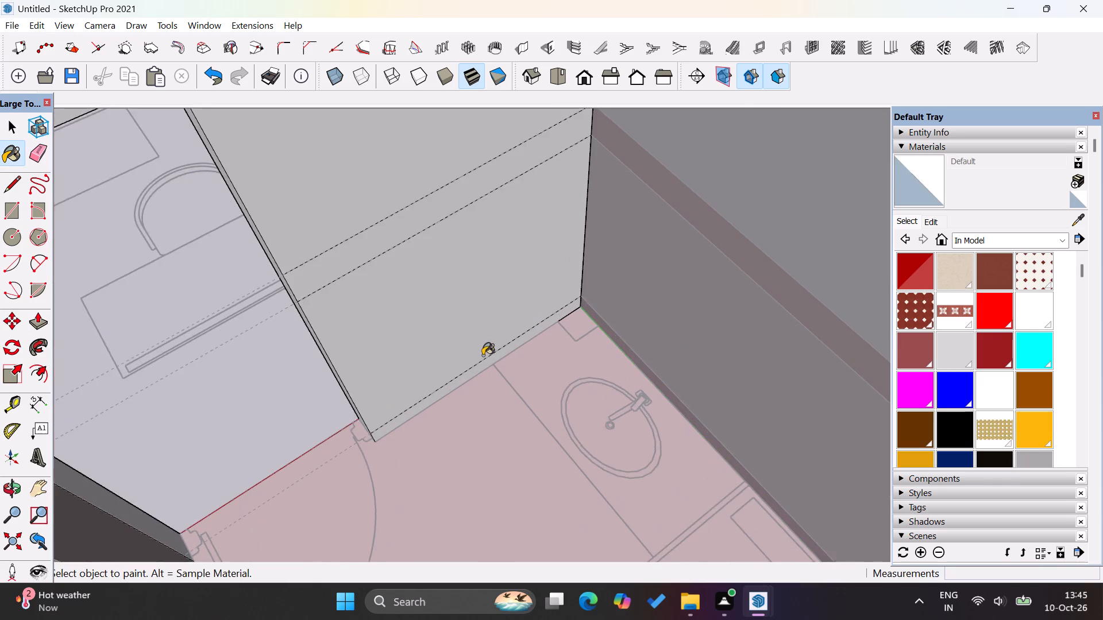
{"action": "scroll", "coordinate": [483, 355], "scroll_direction": "up", "scroll_amount": 2}
{"action": "left_click", "coordinate": [485, 375]}
{"action": "left_click", "coordinate": [483, 370]}
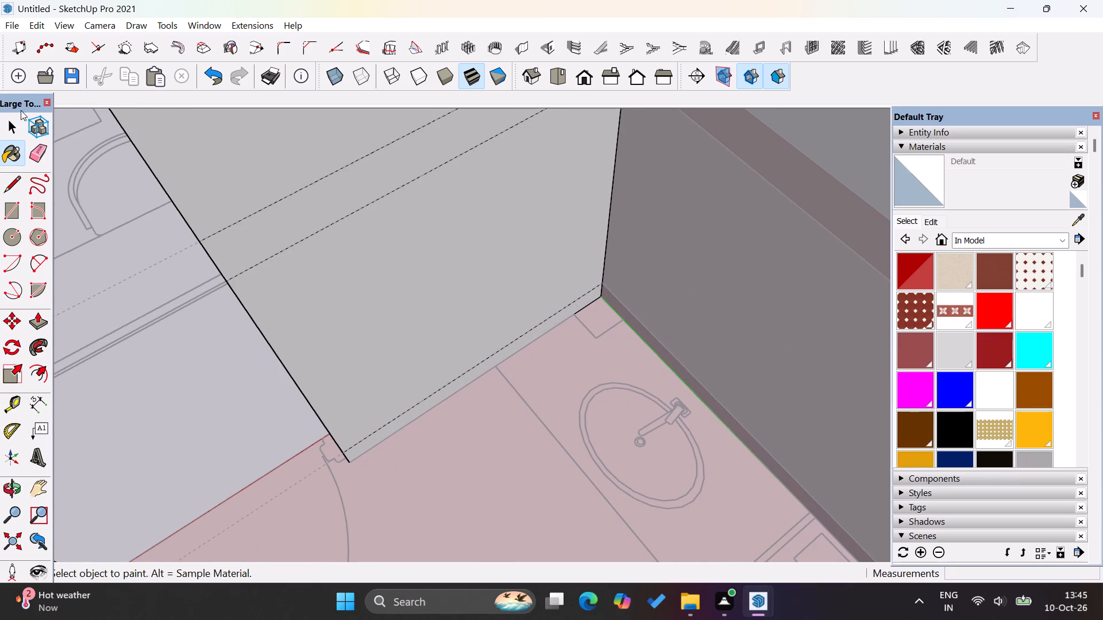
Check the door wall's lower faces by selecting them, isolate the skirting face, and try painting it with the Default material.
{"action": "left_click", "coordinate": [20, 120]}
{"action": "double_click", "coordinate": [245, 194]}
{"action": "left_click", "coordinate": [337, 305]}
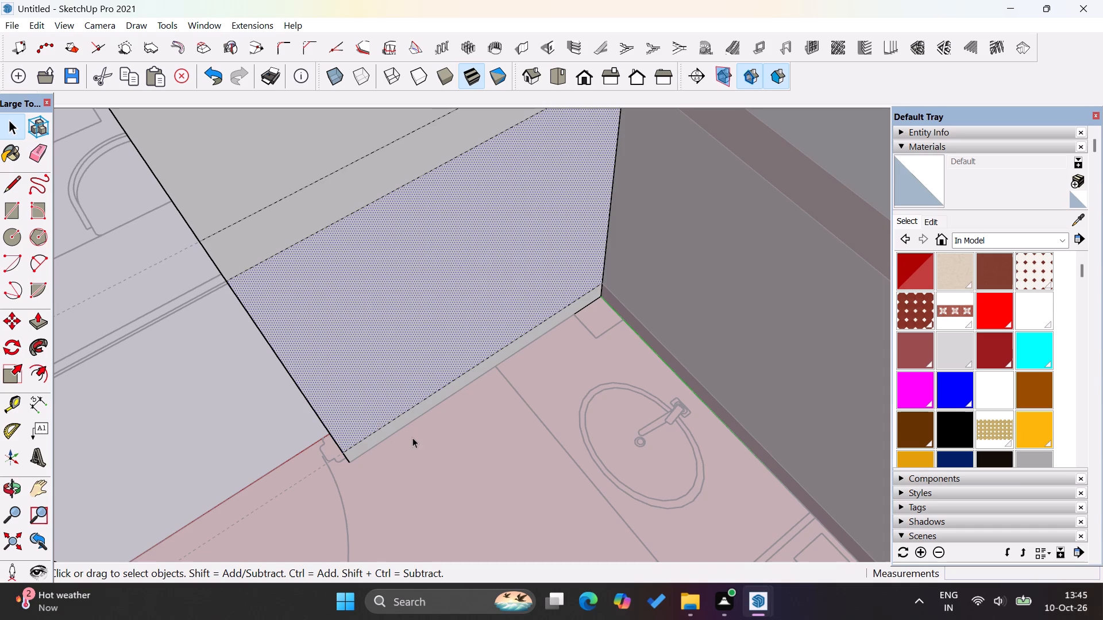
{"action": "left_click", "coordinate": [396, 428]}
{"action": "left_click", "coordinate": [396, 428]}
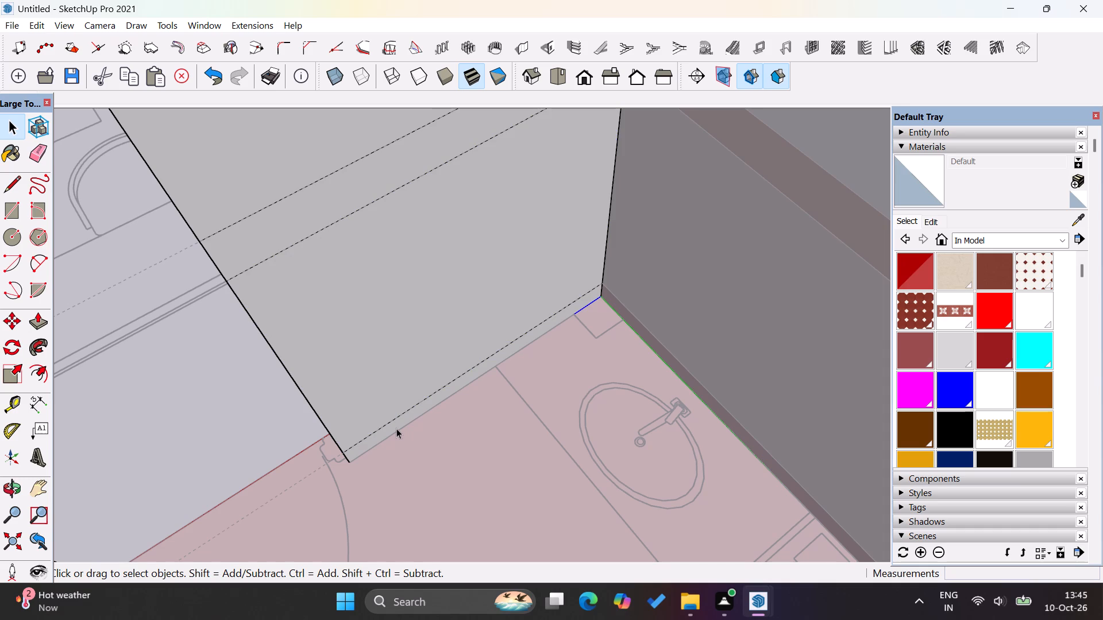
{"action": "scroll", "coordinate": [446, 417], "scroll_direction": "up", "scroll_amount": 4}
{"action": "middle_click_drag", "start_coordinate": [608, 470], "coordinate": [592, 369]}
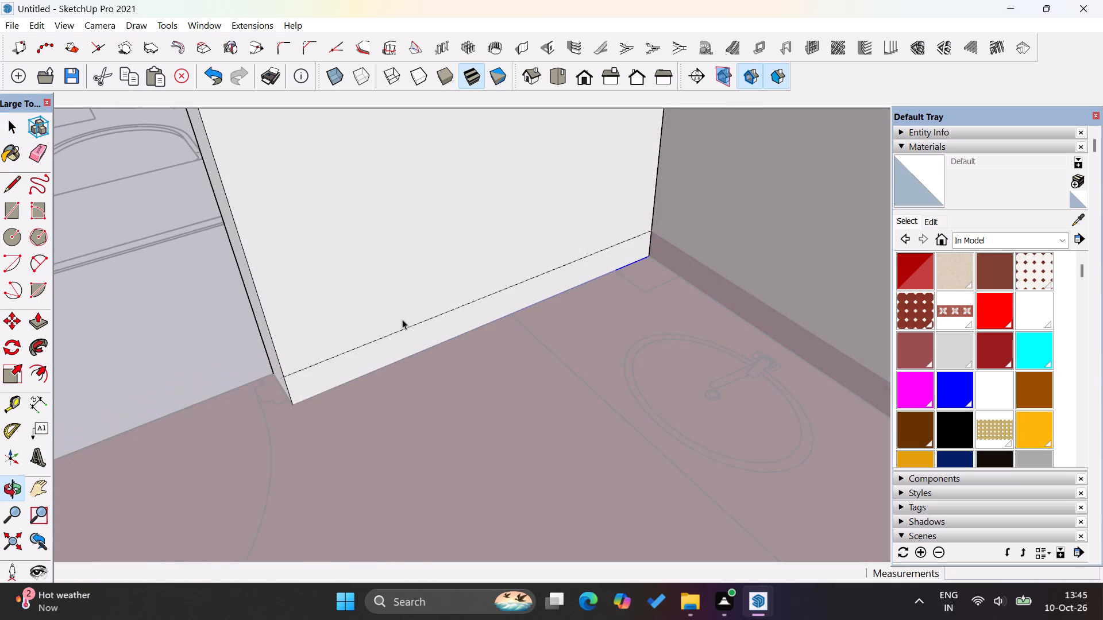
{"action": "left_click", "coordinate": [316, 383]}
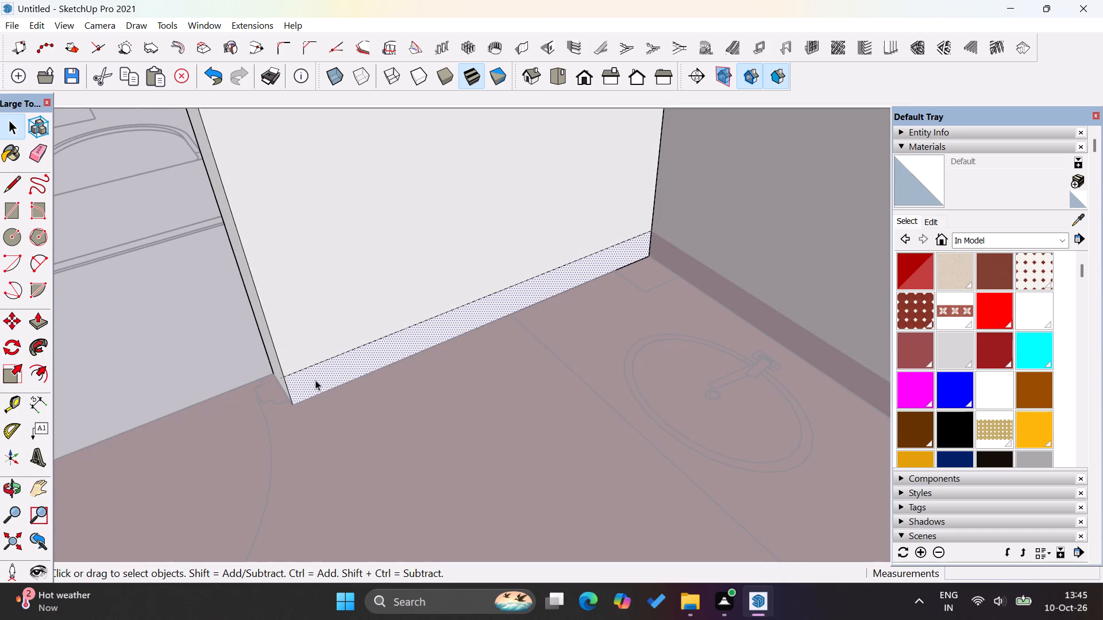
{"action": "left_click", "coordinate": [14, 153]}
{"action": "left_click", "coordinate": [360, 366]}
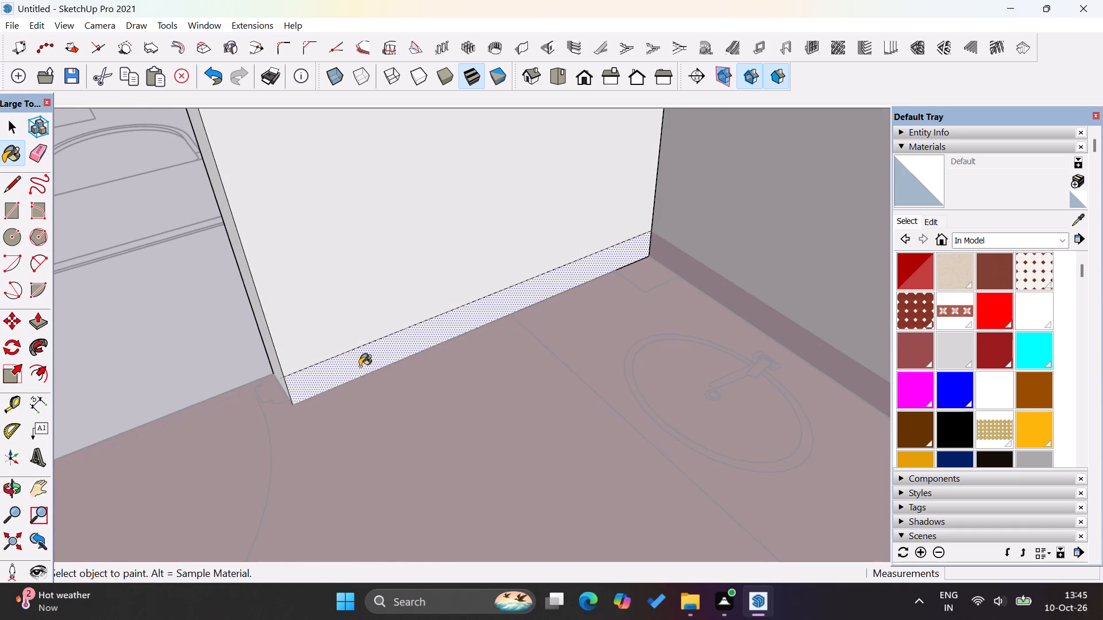
Draw a 3' 7 1/2" line along the skirting's bottom edge, from the end of the short corner edge to the door opening.
{"action": "left_click", "coordinate": [18, 191]}
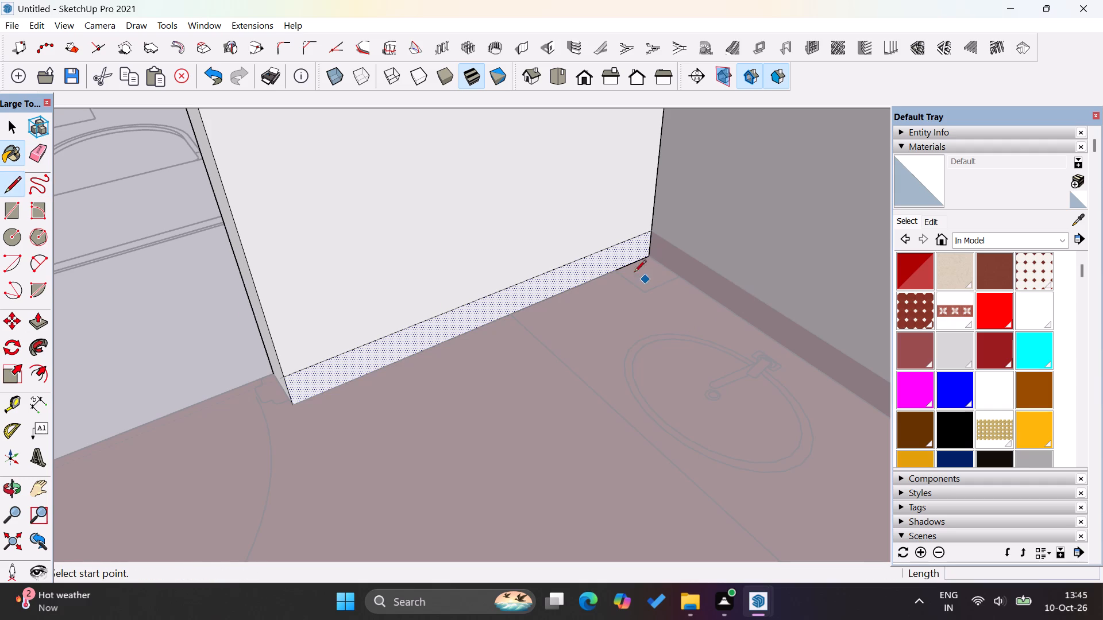
{"action": "left_click", "coordinate": [616, 271]}
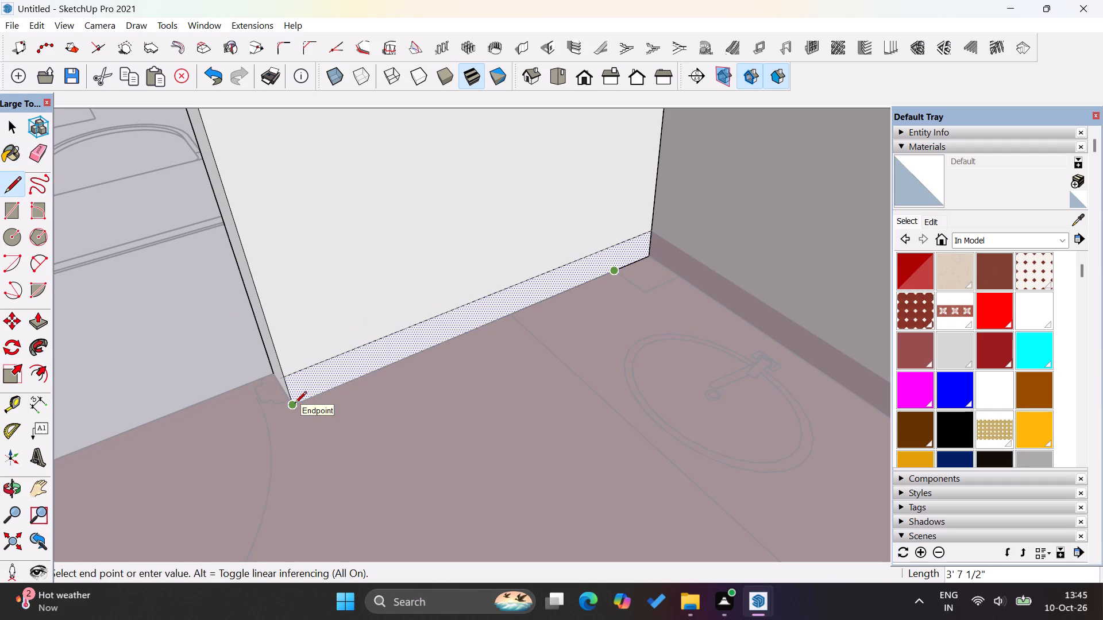
{"action": "left_click", "coordinate": [295, 404]}
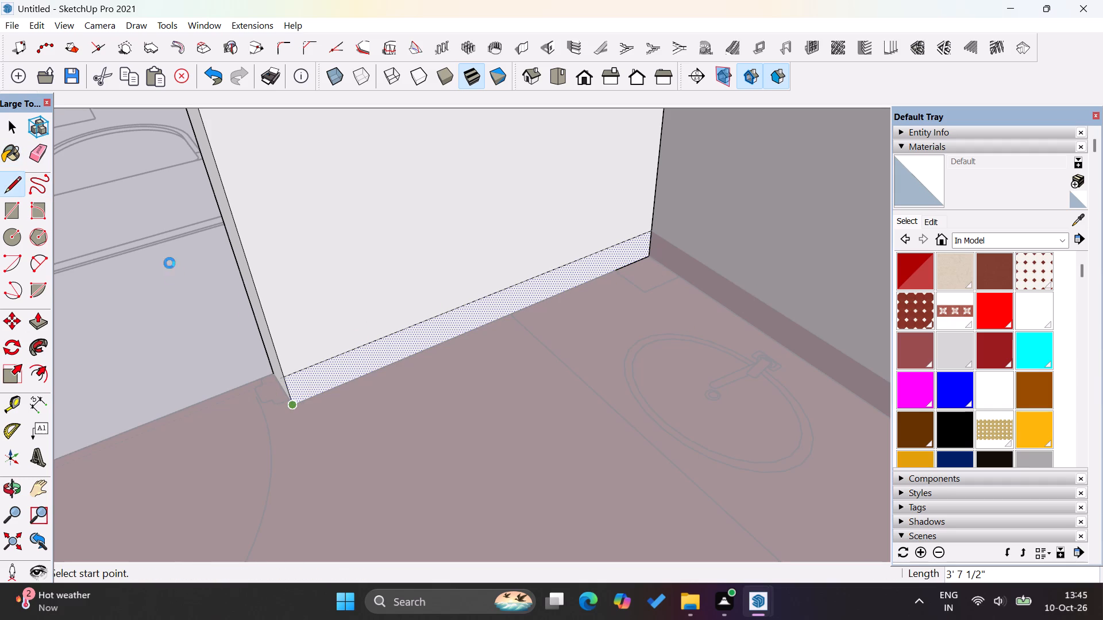
Paint the door wall's skirting band with the <auto>2 material sampled from the window wall's skirting.
{"action": "left_click", "coordinate": [13, 116]}
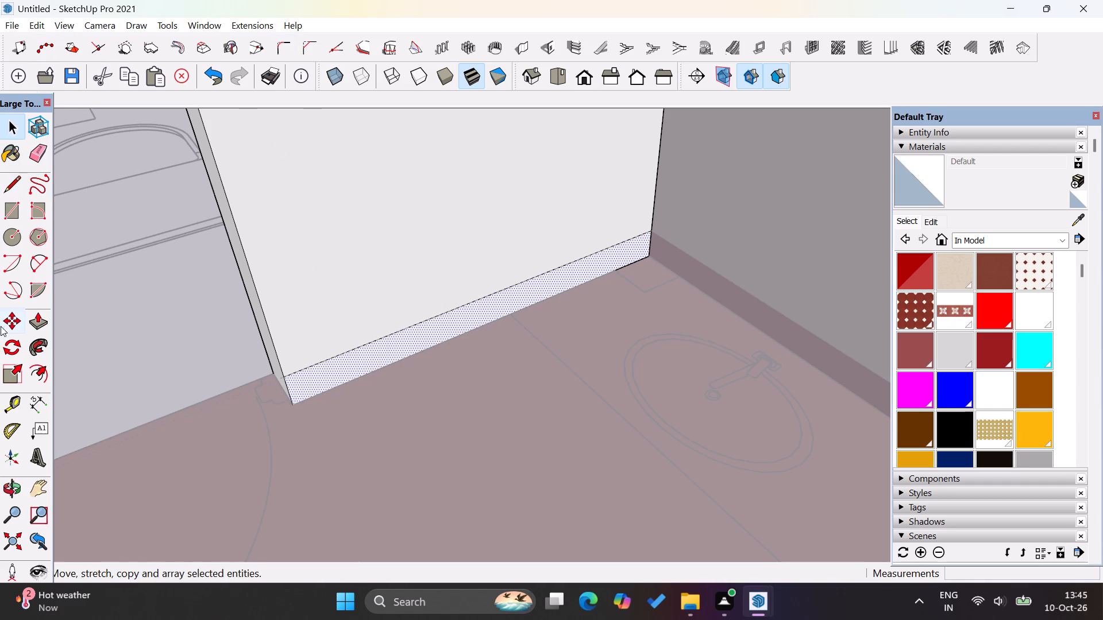
{"action": "left_click", "coordinate": [43, 319]}
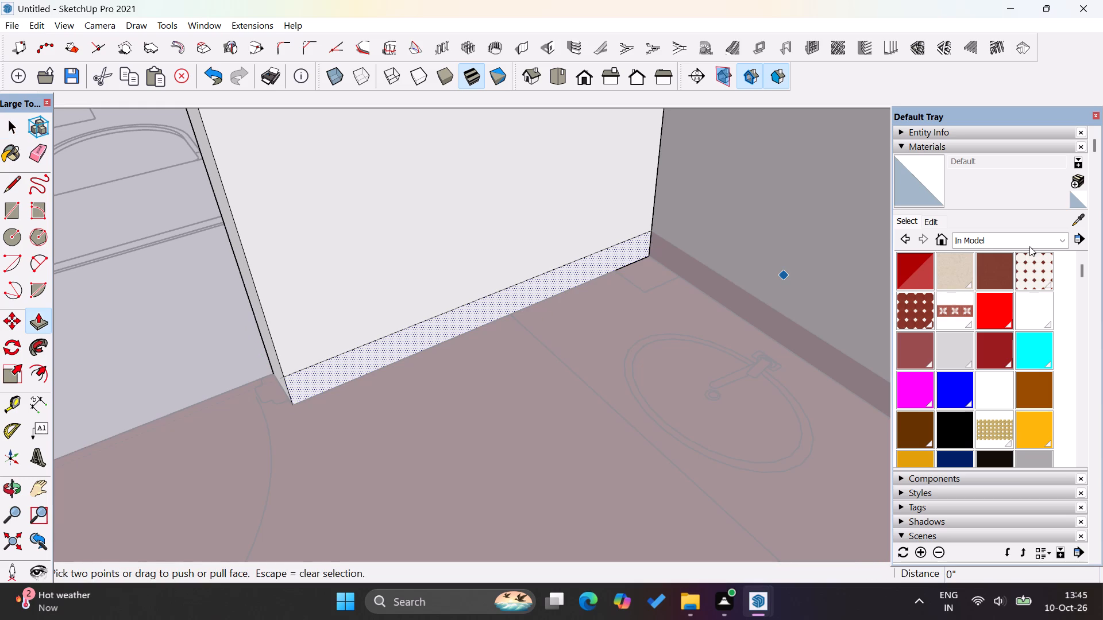
{"action": "left_click", "coordinate": [1081, 222]}
{"action": "left_click", "coordinate": [16, 153]}
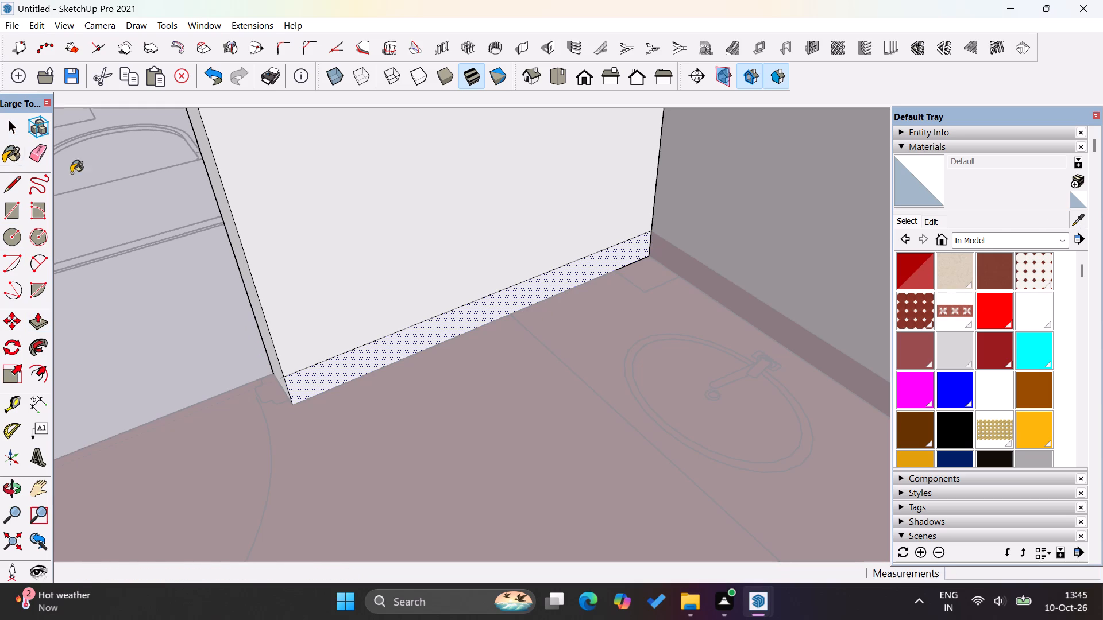
{"action": "left_click", "coordinate": [1075, 223]}
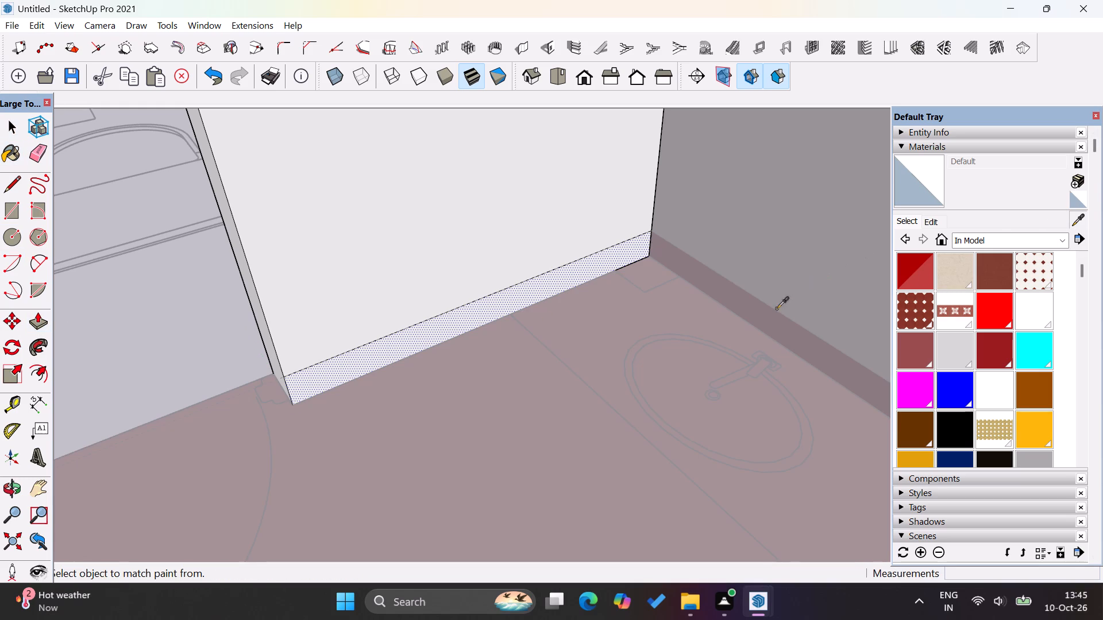
{"action": "left_click", "coordinate": [770, 314]}
{"action": "left_click", "coordinate": [599, 269]}
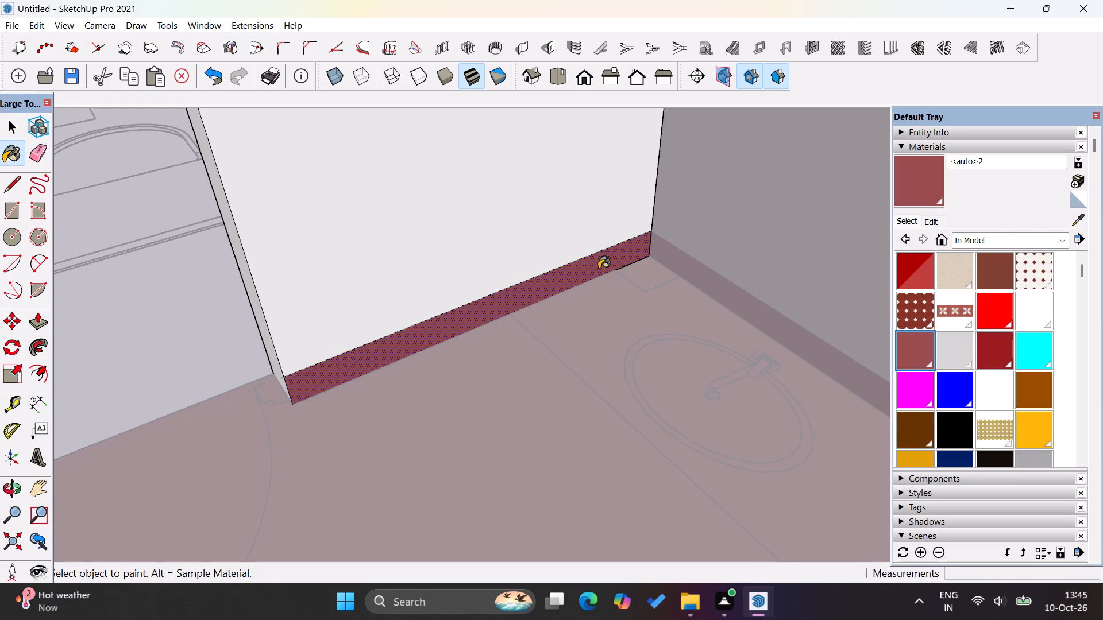
Paint the door wall's lower band with 197_clay plaster and its border band with 79_border traditional encaustic, sampled from the window wall, and close the group.
{"action": "scroll", "coordinate": [586, 367], "scroll_direction": "down", "scroll_amount": 8}
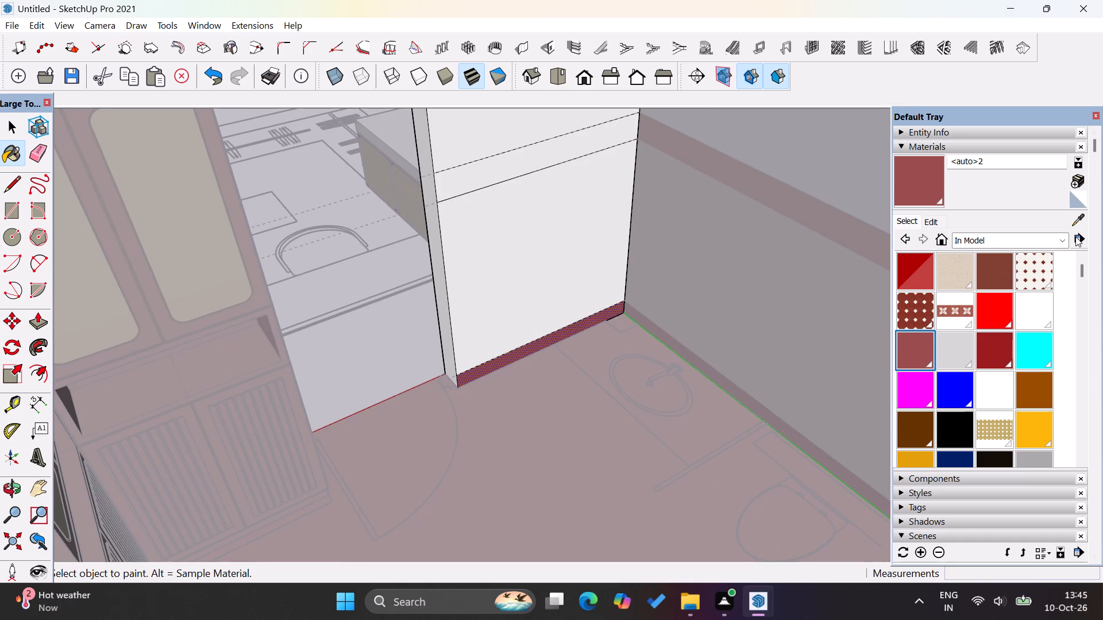
{"action": "left_click", "coordinate": [1076, 223]}
{"action": "left_click", "coordinate": [716, 233]}
{"action": "left_click", "coordinate": [584, 232]}
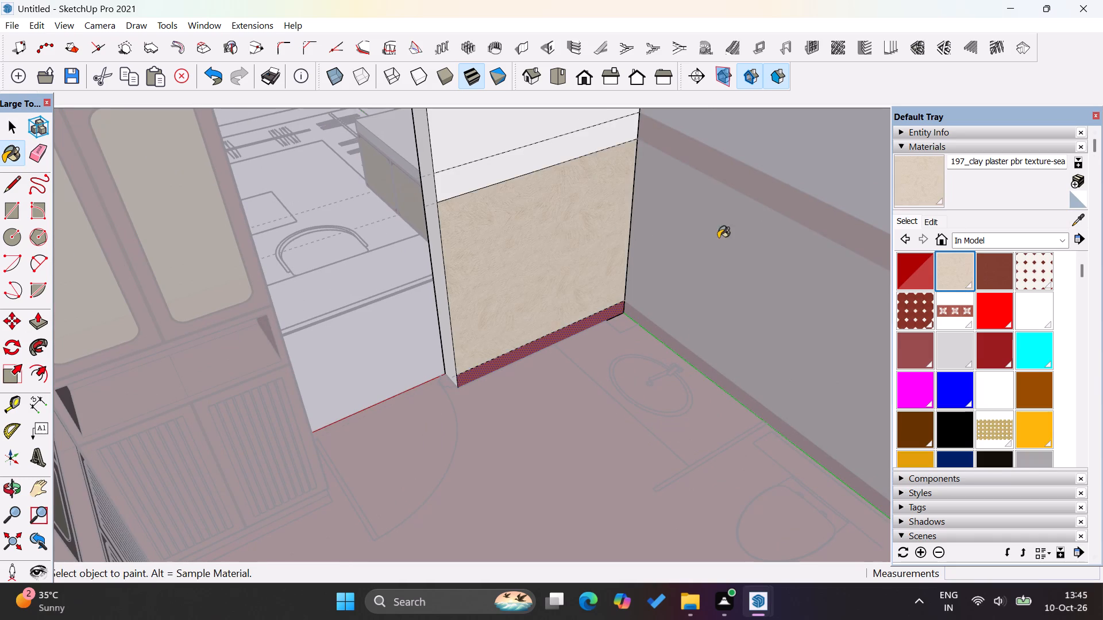
{"action": "left_click", "coordinate": [1080, 220]}
{"action": "left_click", "coordinate": [726, 180]}
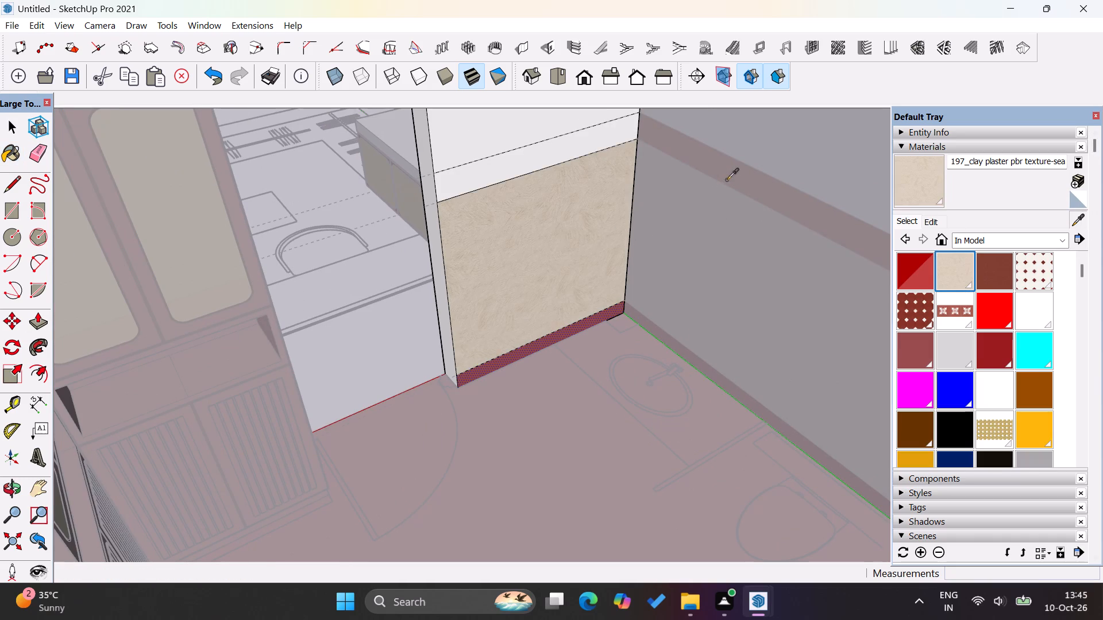
{"action": "left_click", "coordinate": [608, 139]}
{"action": "scroll", "coordinate": [514, 302], "scroll_direction": "down", "scroll_amount": 12}
{"action": "scroll", "coordinate": [541, 357], "scroll_direction": "down", "scroll_amount": 3}
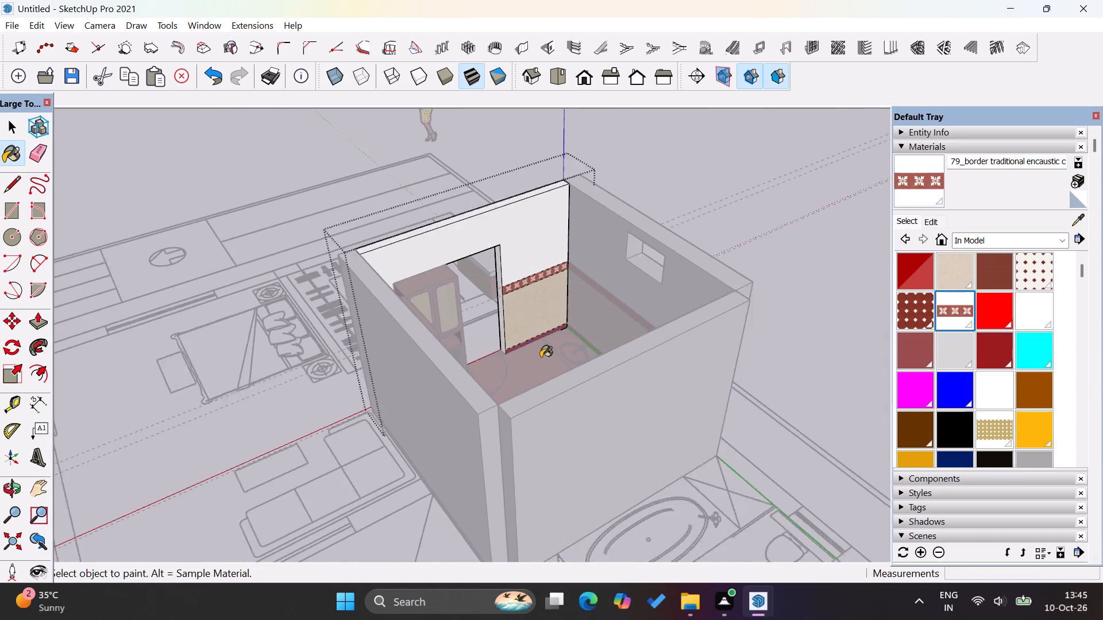
{"action": "scroll", "coordinate": [541, 357], "scroll_direction": "down", "scroll_amount": 2}
{"action": "left_click", "coordinate": [9, 132]}
{"action": "double_click", "coordinate": [294, 193]}
Unhide the last hidden object, the vanity cabinet in the bathroom corner.
{"action": "scroll", "coordinate": [453, 271], "scroll_direction": "up", "scroll_amount": 2}
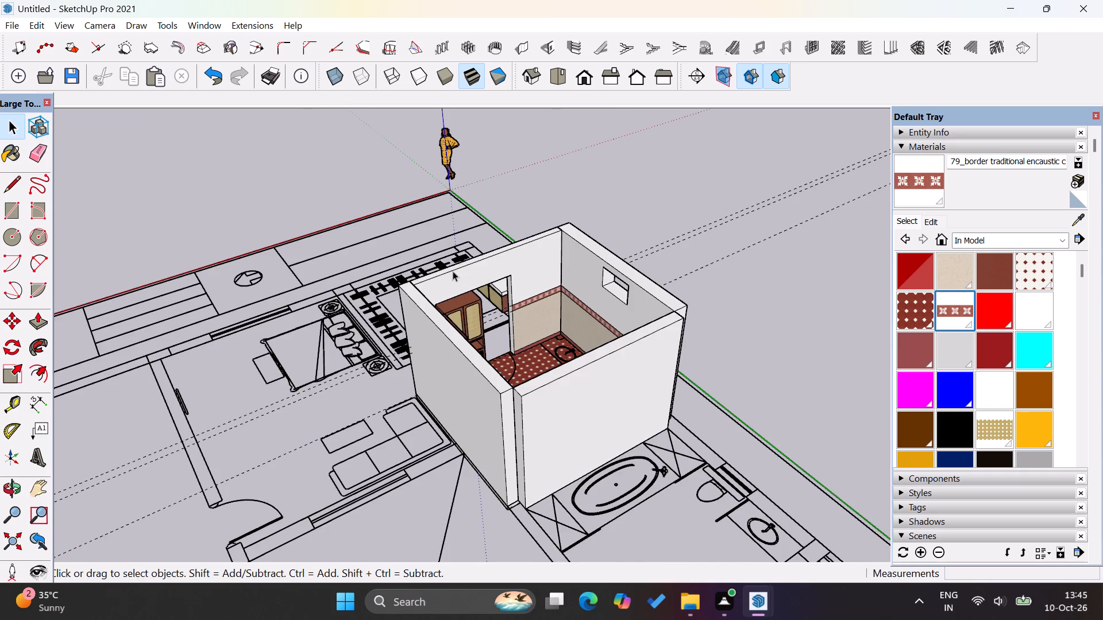
{"action": "scroll", "coordinate": [453, 271], "scroll_direction": "up", "scroll_amount": 7}
{"action": "middle_click_drag", "start_coordinate": [560, 340], "coordinate": [909, 402]}
{"action": "scroll", "coordinate": [456, 293], "scroll_direction": "down", "scroll_amount": 10}
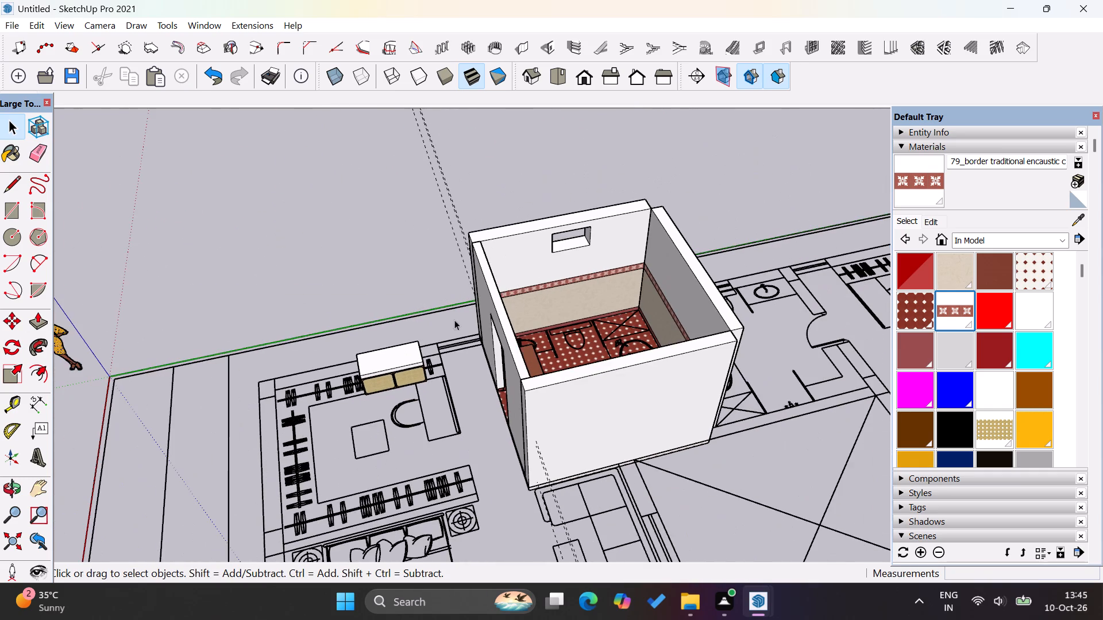
{"action": "middle_click_drag", "start_coordinate": [579, 336], "coordinate": [503, 399]}
{"action": "left_click", "coordinate": [41, 25]}
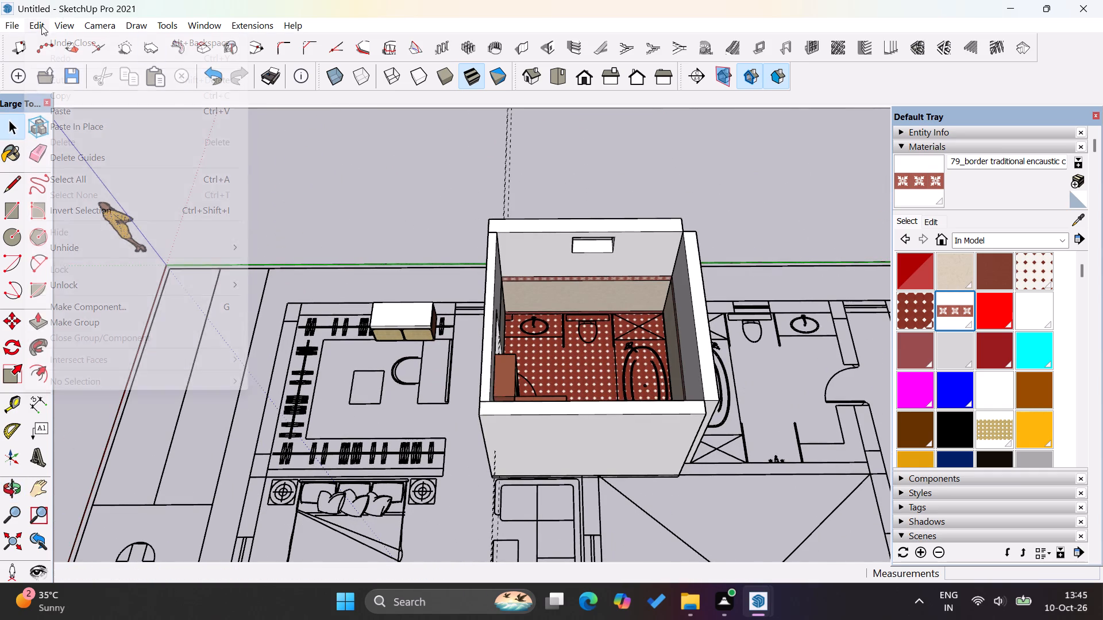
{"action": "left_click", "coordinate": [74, 257]}
{"action": "left_click", "coordinate": [74, 254]}
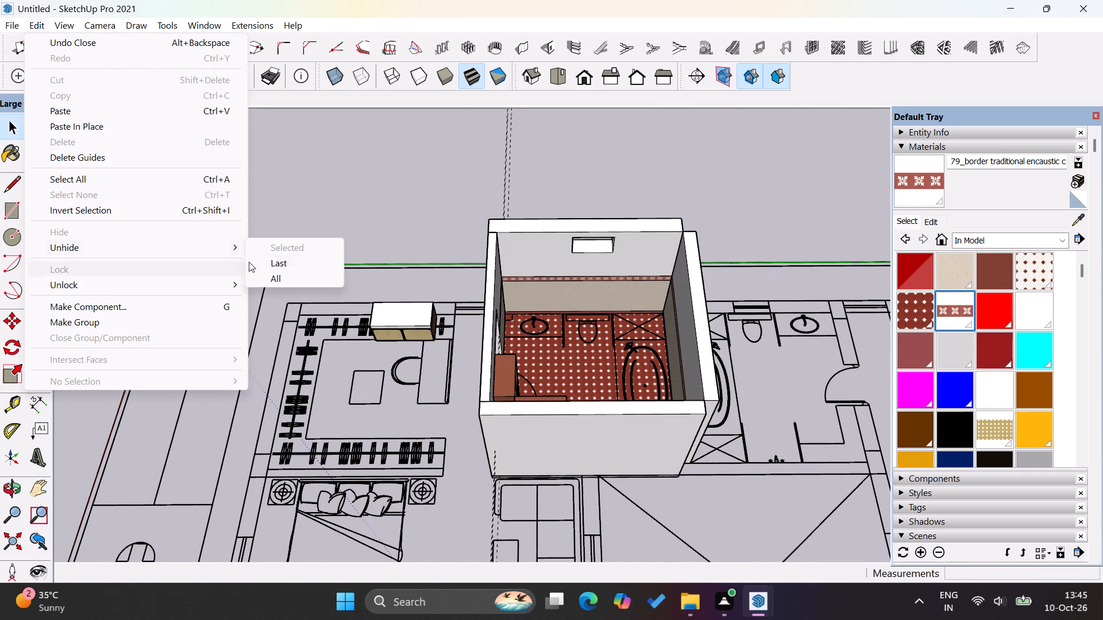
{"action": "left_click", "coordinate": [286, 263]}
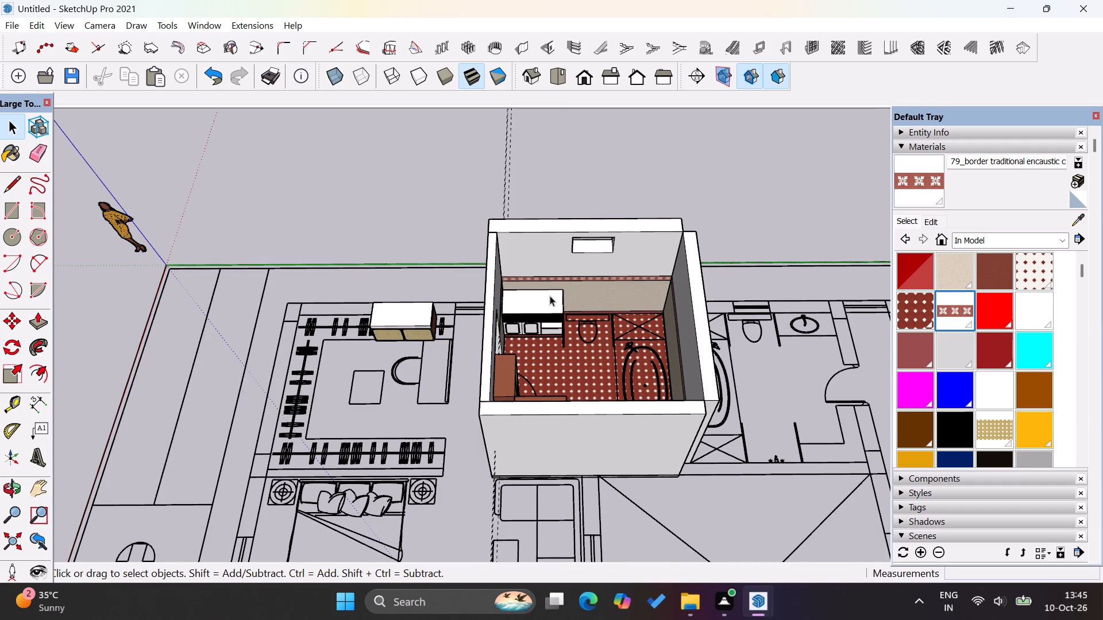
Inside the vanity's nested group, paint both door panels and the drawer front with the seamless bamboo-style woven material.
{"action": "scroll", "coordinate": [548, 323], "scroll_direction": "up", "scroll_amount": 19}
{"action": "double_click", "coordinate": [506, 325]}
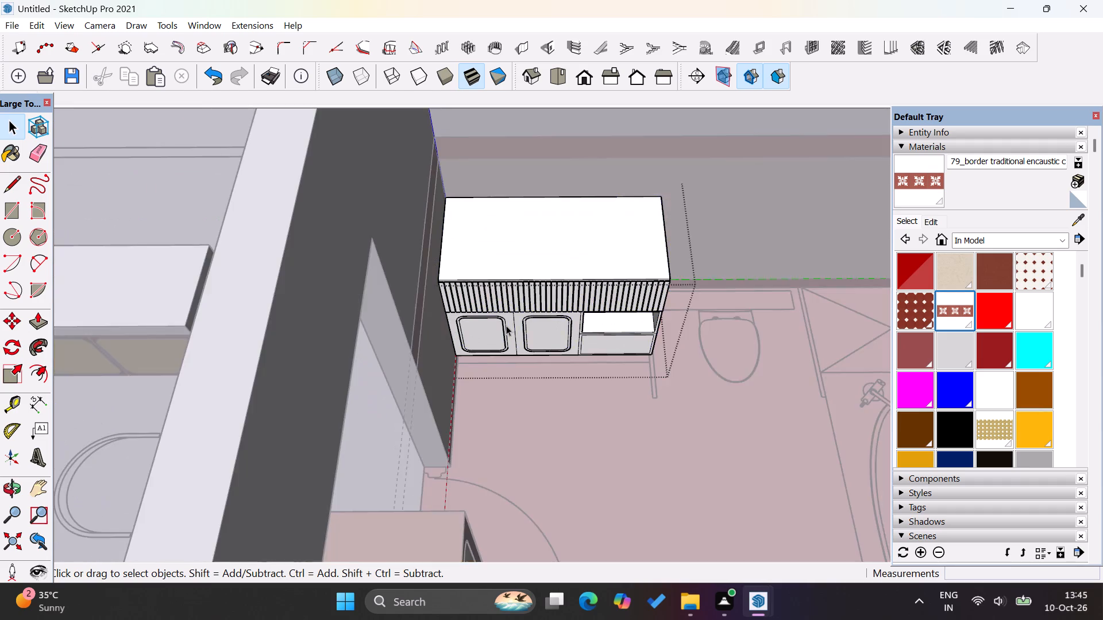
{"action": "scroll", "coordinate": [505, 327], "scroll_direction": "up", "scroll_amount": 4}
{"action": "scroll", "coordinate": [577, 312], "scroll_direction": "down", "scroll_amount": 3}
{"action": "double_click", "coordinate": [512, 332]}
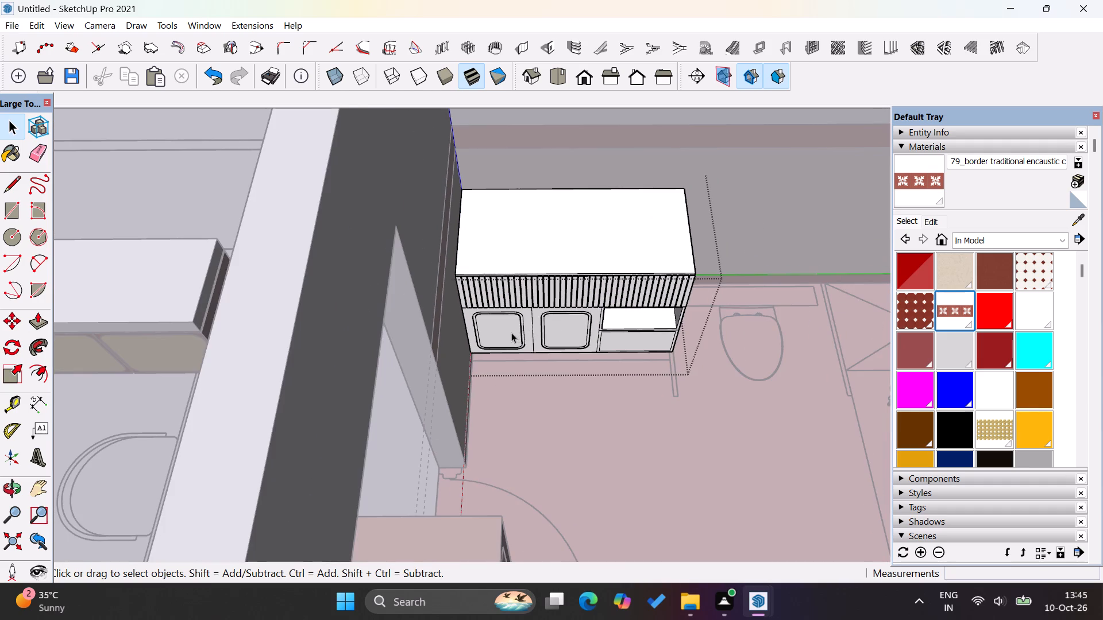
{"action": "left_click", "coordinate": [507, 332]}
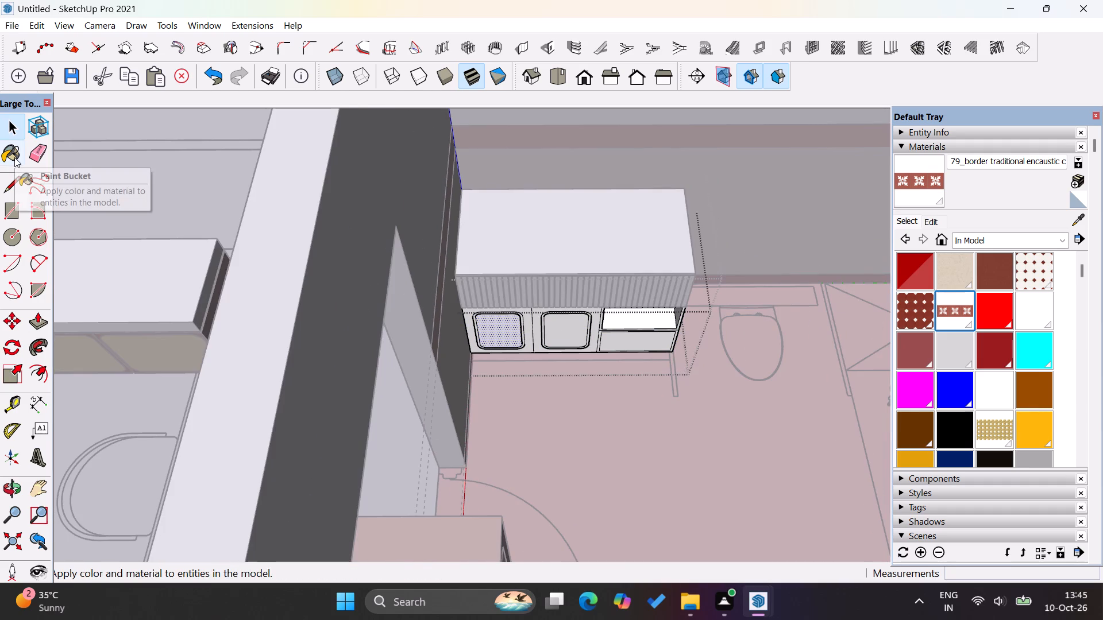
{"action": "left_click", "coordinate": [14, 157]}
{"action": "left_click", "coordinate": [1077, 221]}
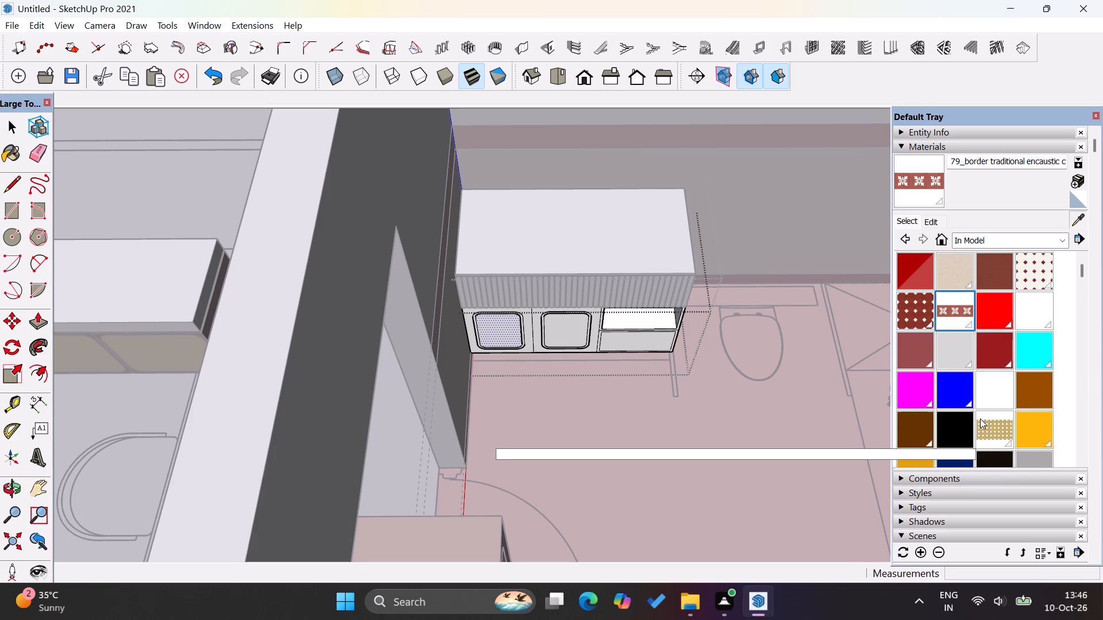
{"action": "left_click", "coordinate": [986, 422]}
{"action": "left_click", "coordinate": [504, 342]}
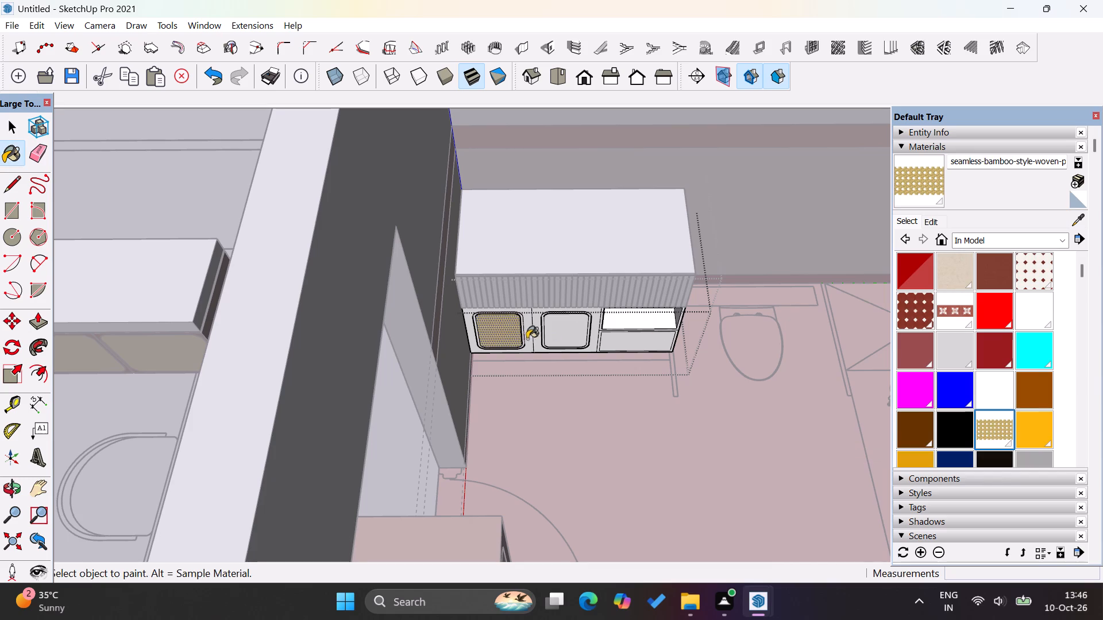
{"action": "left_click", "coordinate": [558, 332]}
{"action": "scroll", "coordinate": [573, 334], "scroll_direction": "up", "scroll_amount": 9}
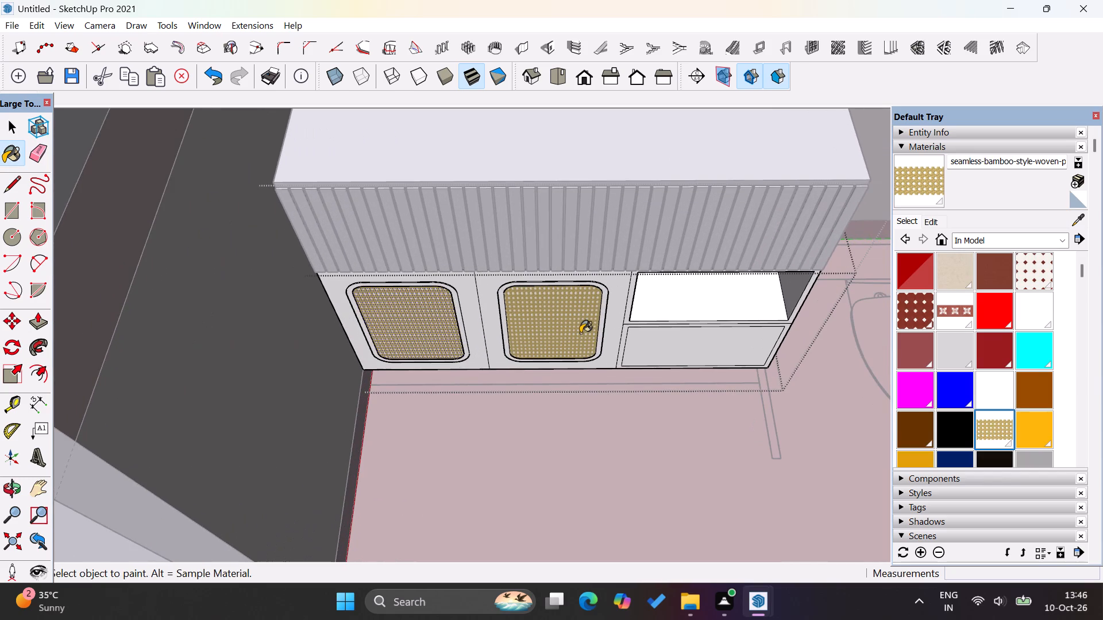
{"action": "left_click", "coordinate": [730, 351]}
{"action": "scroll", "coordinate": [551, 344], "scroll_direction": "down", "scroll_amount": 5}
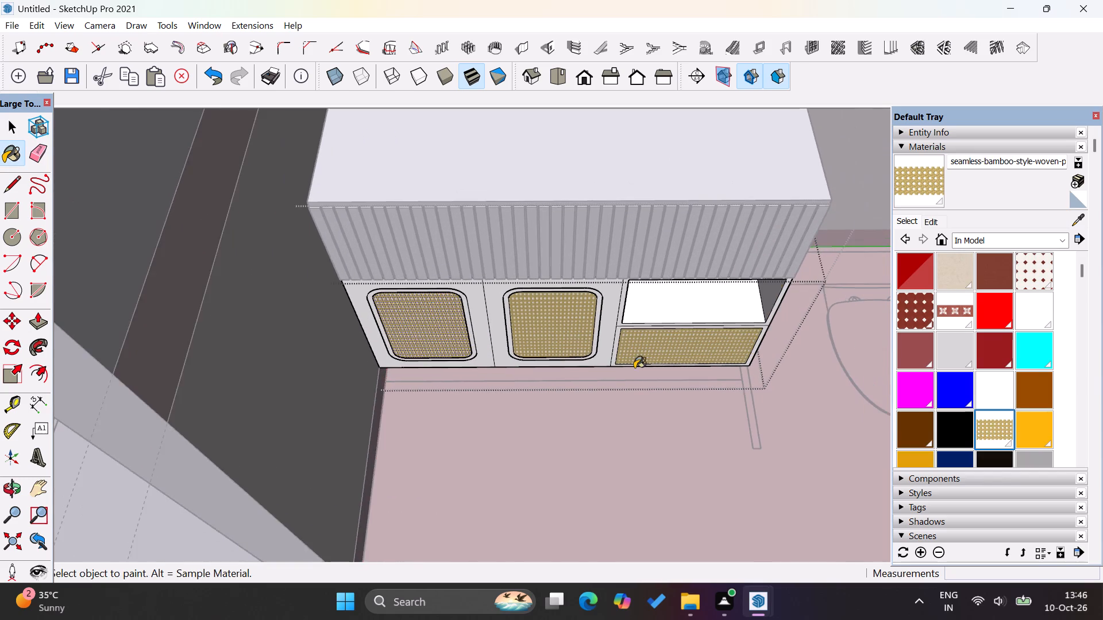
{"action": "scroll", "coordinate": [641, 368], "scroll_direction": "down", "scroll_amount": 5}
{"action": "left_click", "coordinate": [3, 129]}
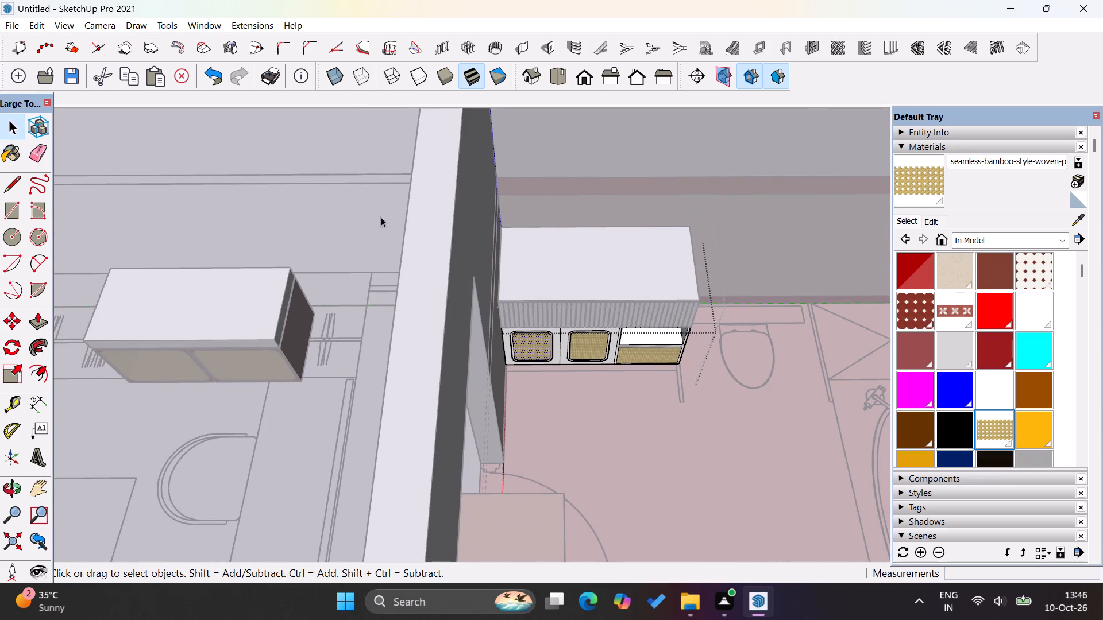
{"action": "left_click", "coordinate": [283, 180]}
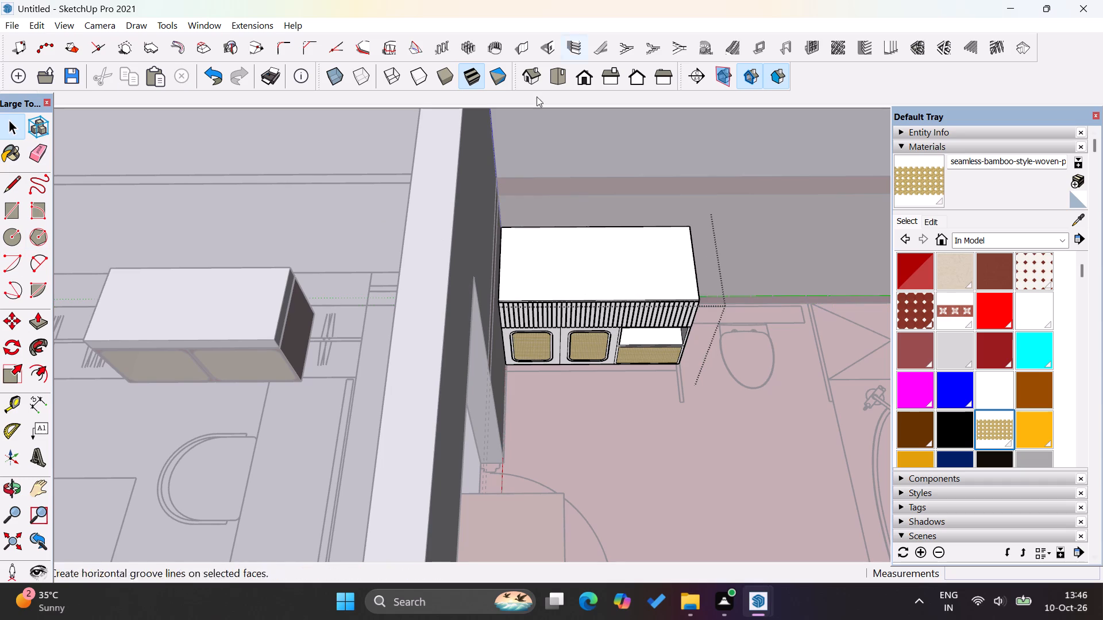
Paint the vanity's top and the rest of its unpainted body with Sumele_Skin, sampled from the side of the adjoining room's cabinet.
{"action": "scroll", "coordinate": [605, 332], "scroll_direction": "up", "scroll_amount": 9}
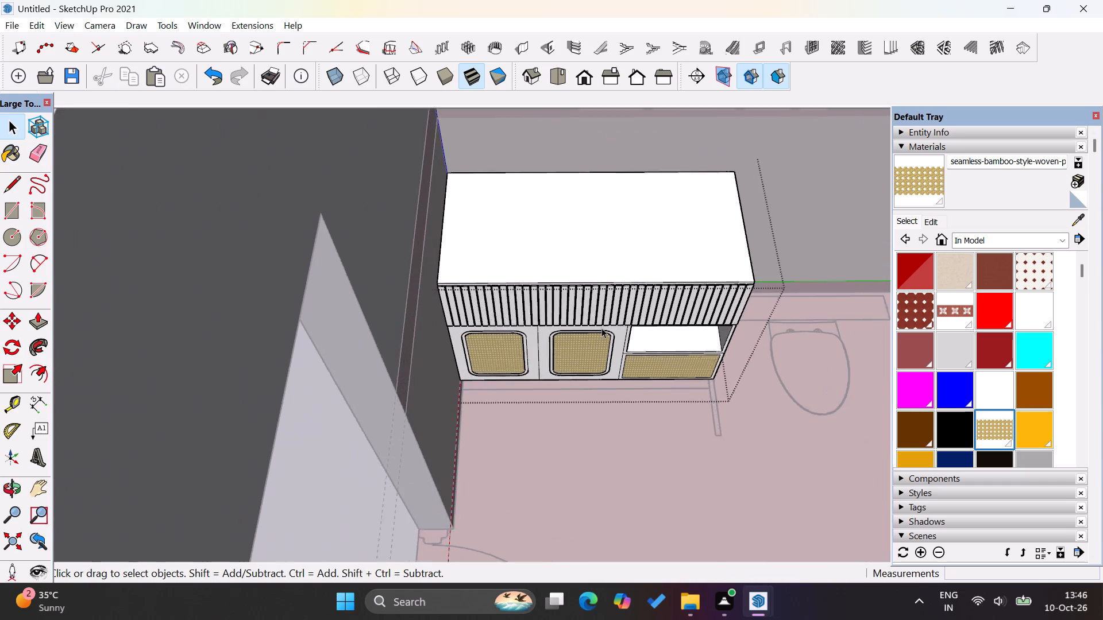
{"action": "scroll", "coordinate": [636, 258], "scroll_direction": "down", "scroll_amount": 5}
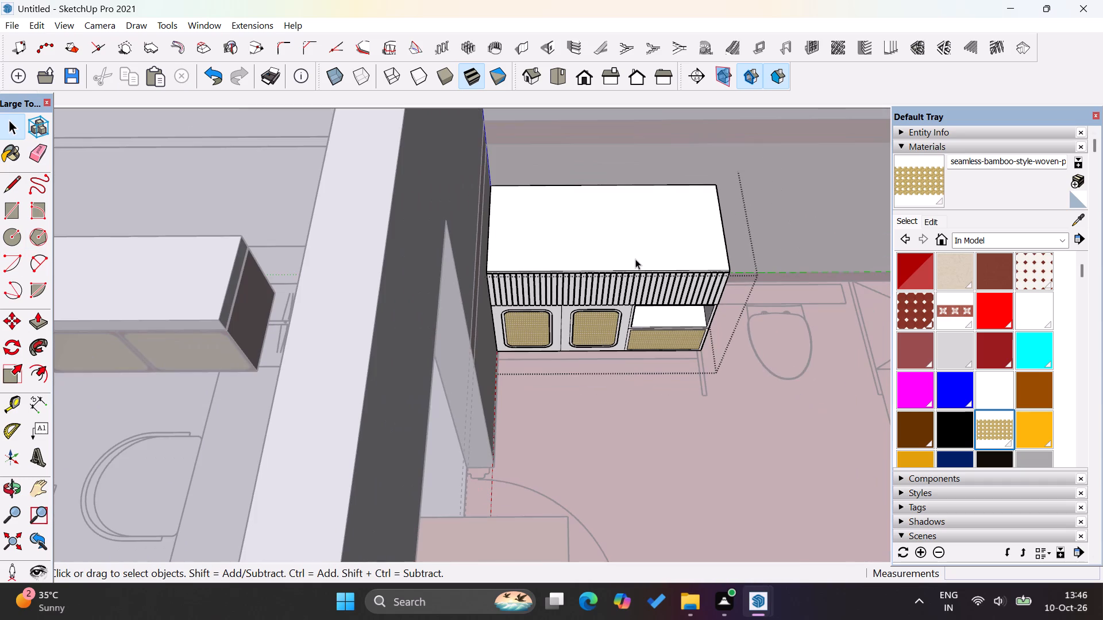
{"action": "left_click", "coordinate": [10, 161]}
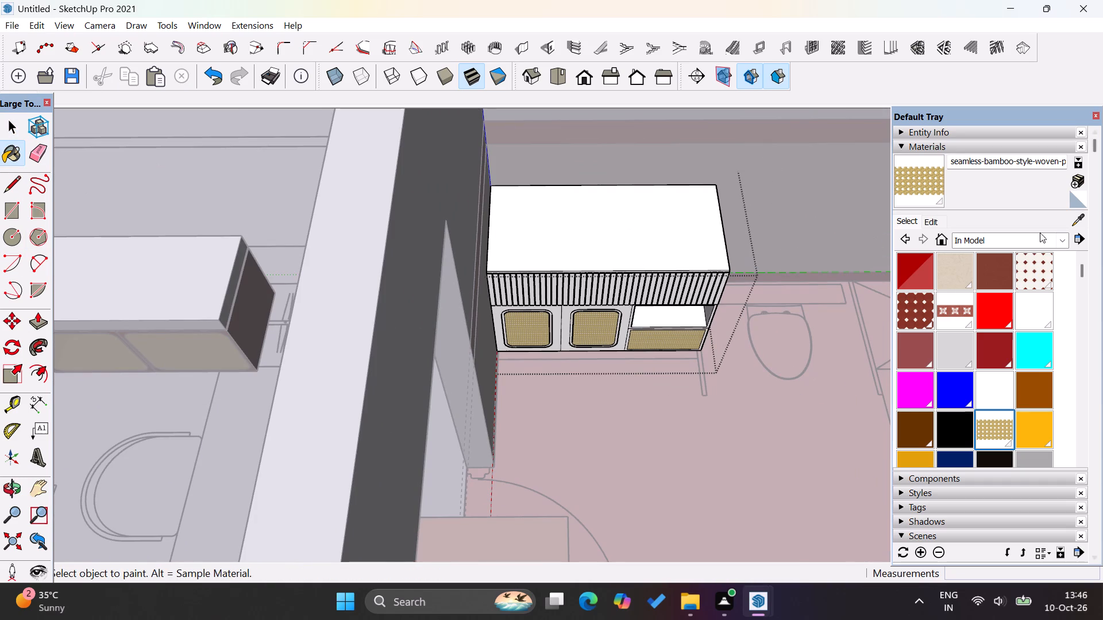
{"action": "left_click", "coordinate": [1073, 221]}
{"action": "left_click", "coordinate": [245, 312]}
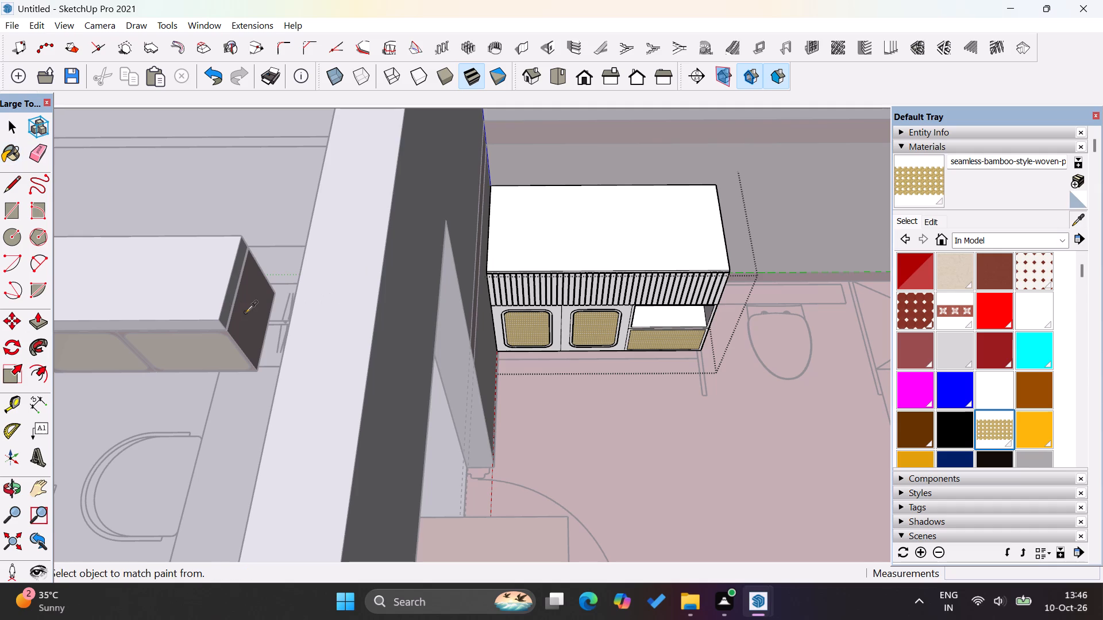
{"action": "left_click", "coordinate": [559, 246]}
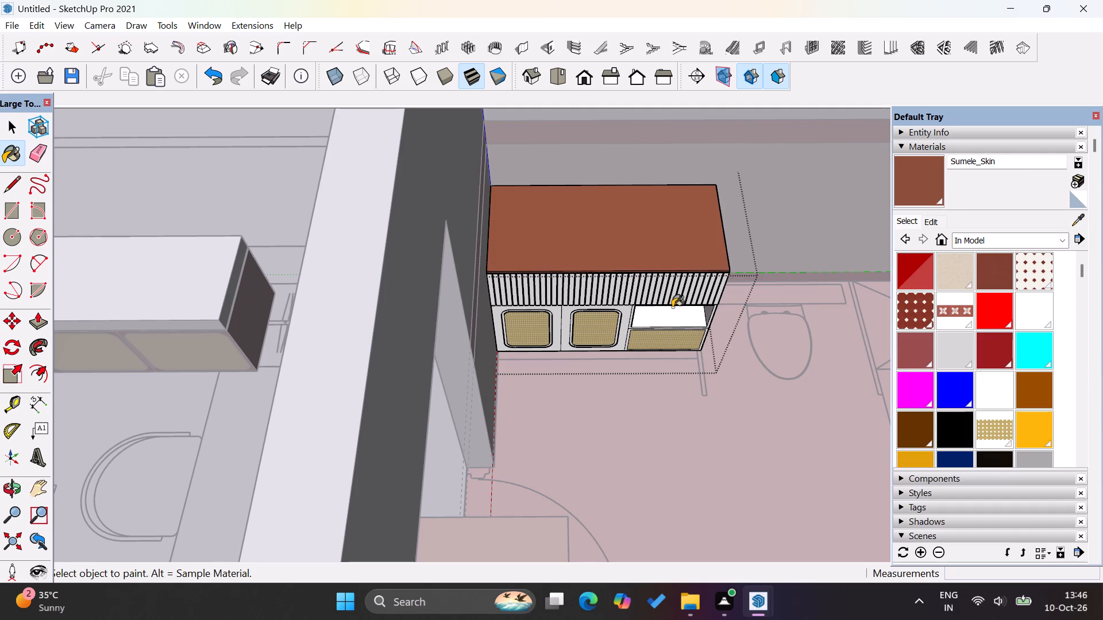
{"action": "left_click", "coordinate": [18, 123]}
{"action": "left_click", "coordinate": [286, 215]}
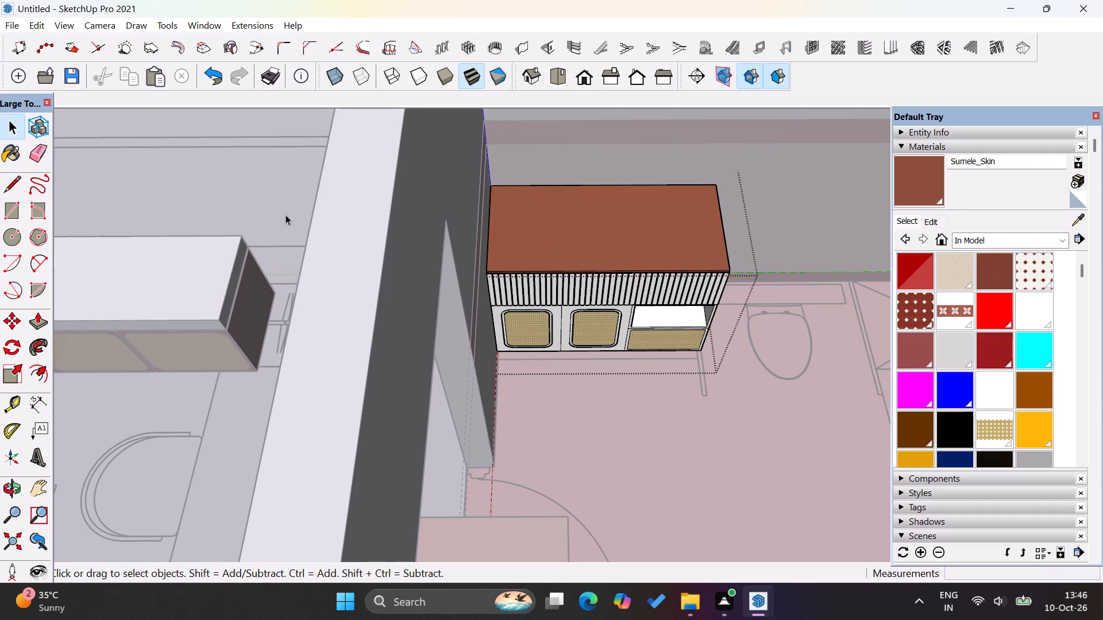
{"action": "left_click", "coordinate": [6, 158]}
{"action": "left_click", "coordinate": [656, 318]}
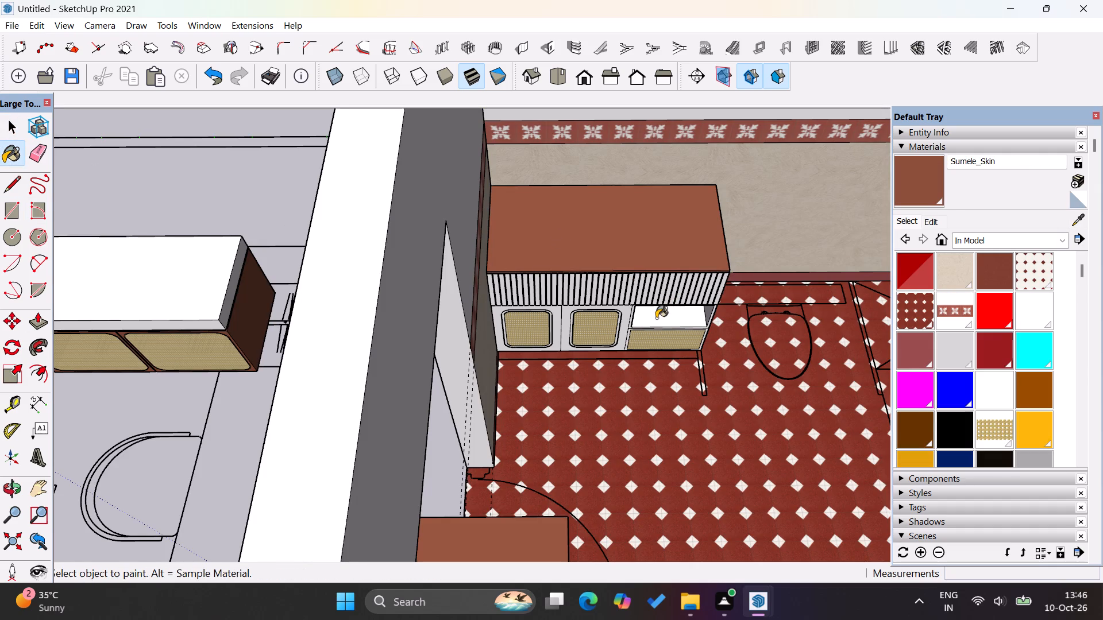
{"action": "middle_click_drag", "start_coordinate": [662, 354], "coordinate": [624, 327]}
{"action": "left_click", "coordinate": [15, 133]}
{"action": "left_click", "coordinate": [81, 145]}
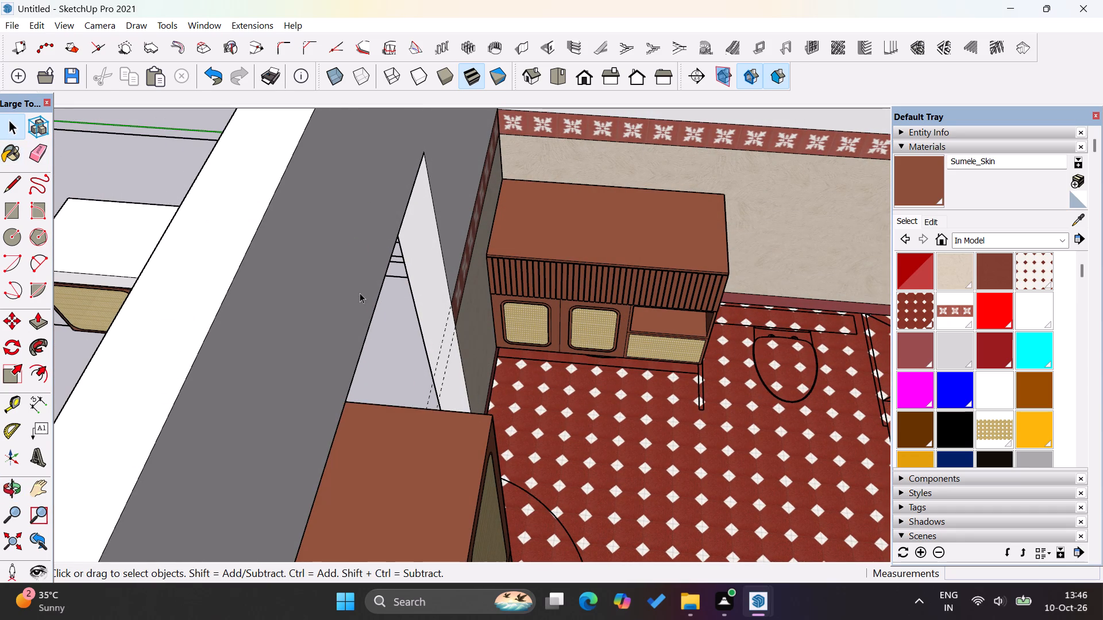
Draw a rectangle of about 1' 10 3/8" by 3' 11 7/8" covering the vanity's top, from the back wall corner to the opposite front corner.
{"action": "scroll", "coordinate": [627, 234], "scroll_direction": "up", "scroll_amount": 7}
{"action": "scroll", "coordinate": [536, 411], "scroll_direction": "down", "scroll_amount": 4}
{"action": "scroll", "coordinate": [581, 338], "scroll_direction": "up", "scroll_amount": 3}
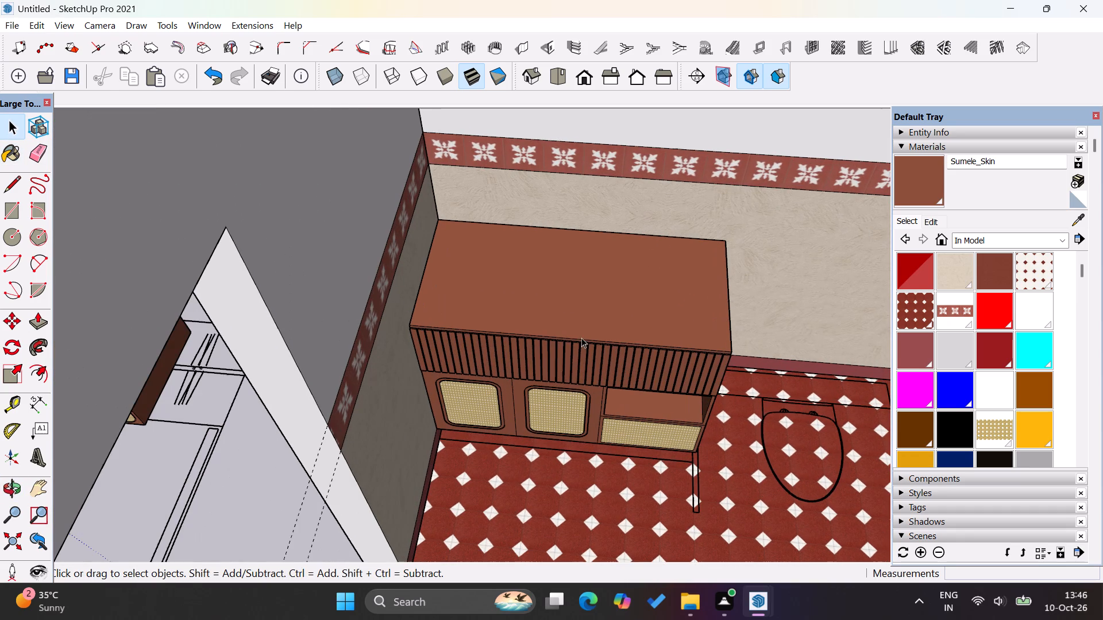
{"action": "left_click", "coordinate": [13, 209]}
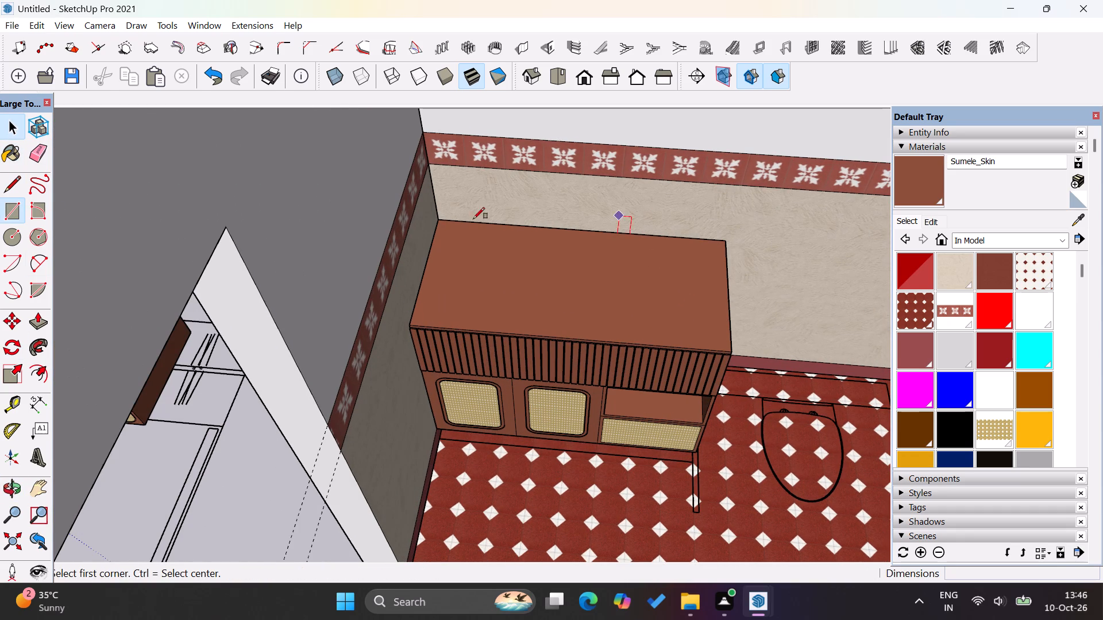
{"action": "left_click", "coordinate": [441, 220]}
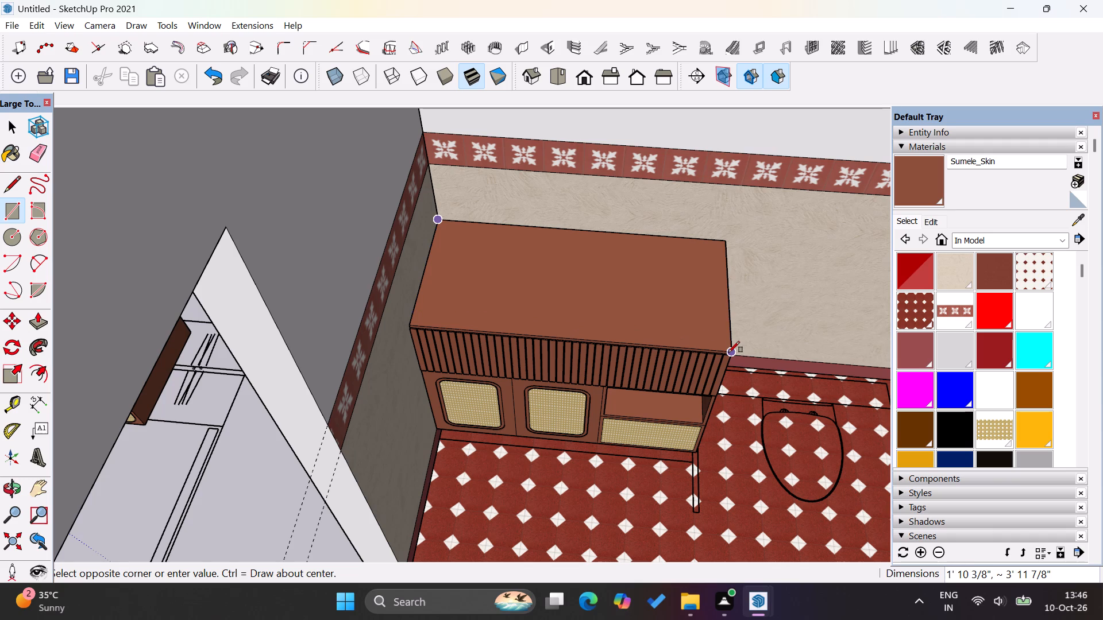
{"action": "left_click", "coordinate": [729, 349]}
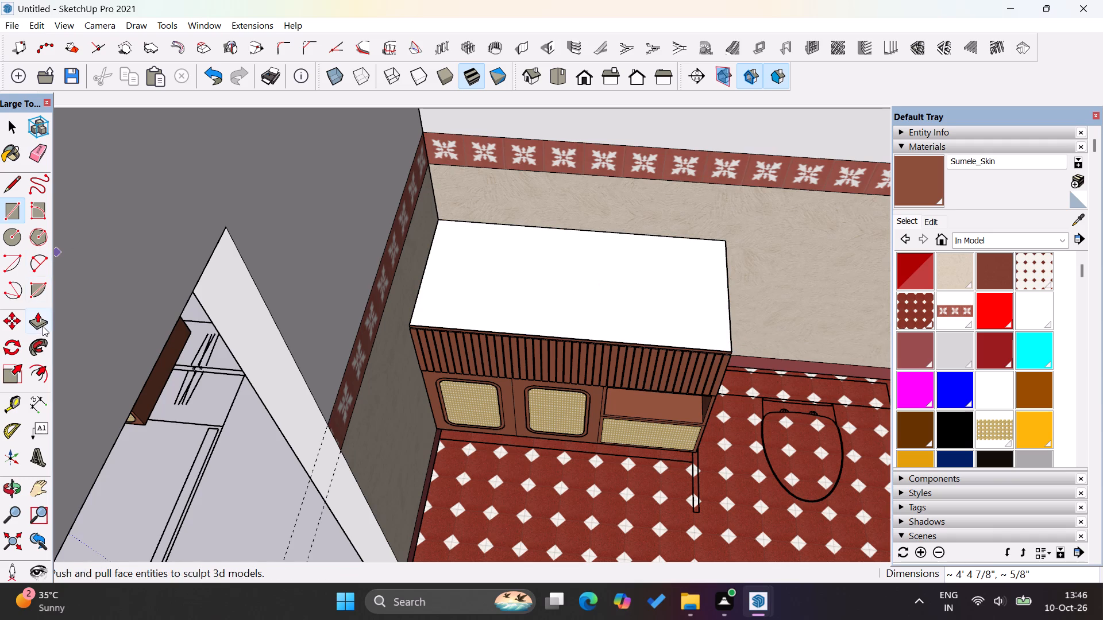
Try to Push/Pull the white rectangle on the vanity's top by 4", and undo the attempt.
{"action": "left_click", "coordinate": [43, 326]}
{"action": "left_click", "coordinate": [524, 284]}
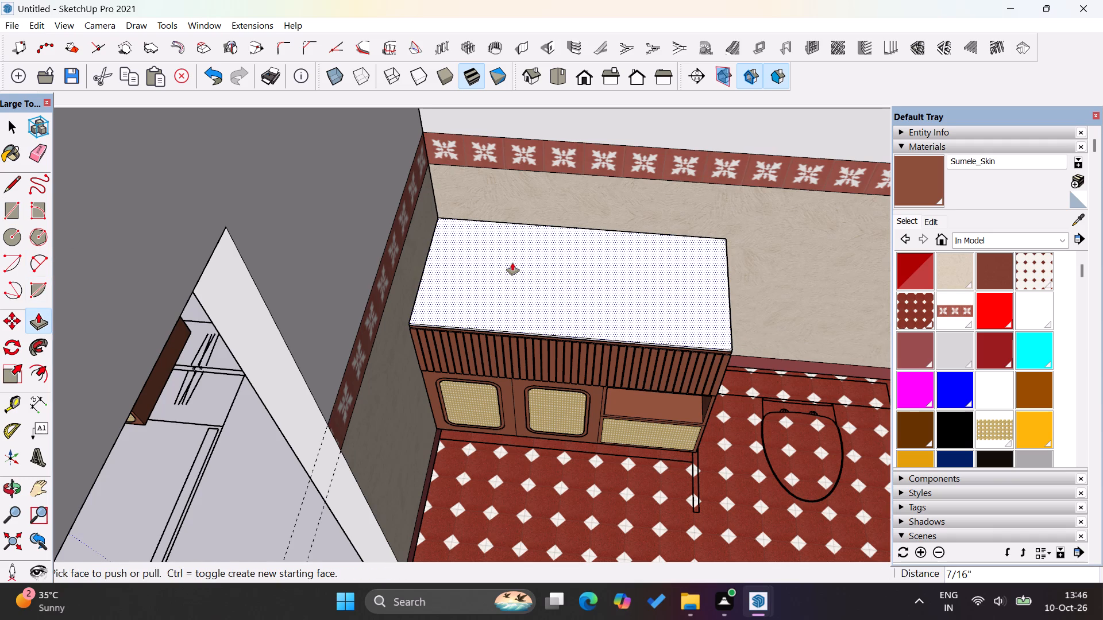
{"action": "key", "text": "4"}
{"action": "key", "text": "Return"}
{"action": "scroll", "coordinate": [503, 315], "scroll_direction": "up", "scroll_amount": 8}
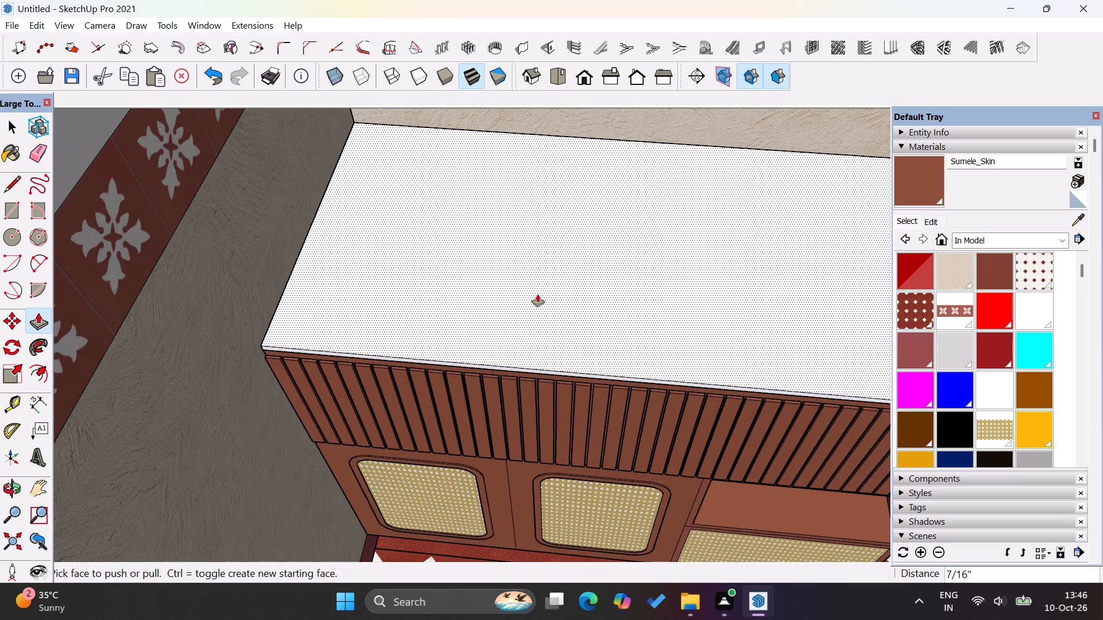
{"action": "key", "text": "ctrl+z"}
Push/Pull the white rectangle on the vanity's top upward by 4" to form the countertop slab.
{"action": "left_click", "coordinate": [524, 295]}
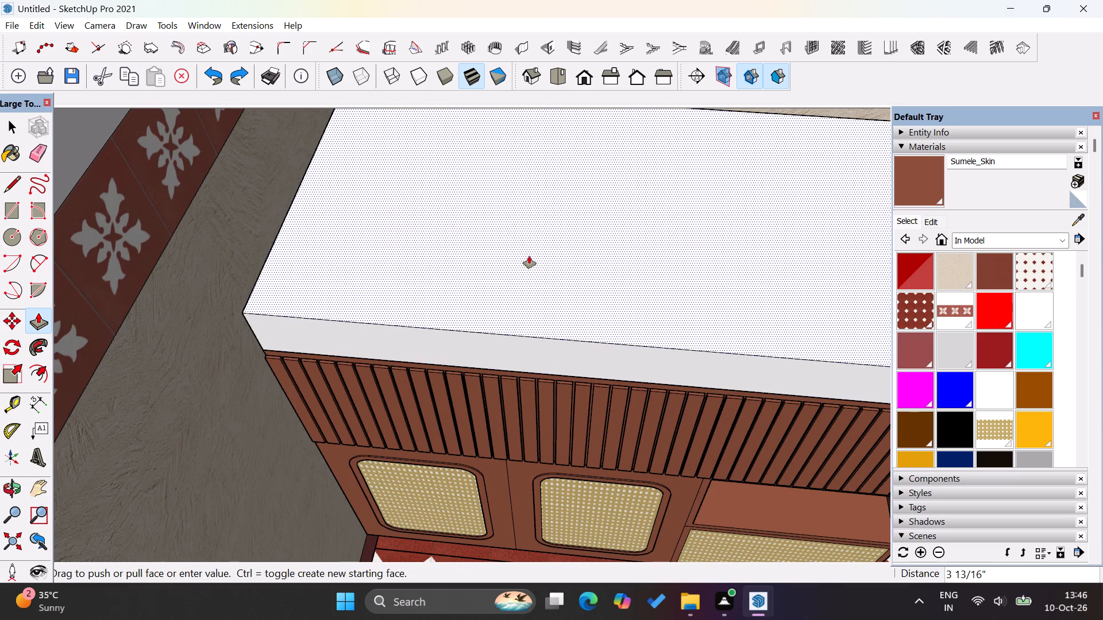
{"action": "key", "text": "4"}
{"action": "key", "text": "Return"}
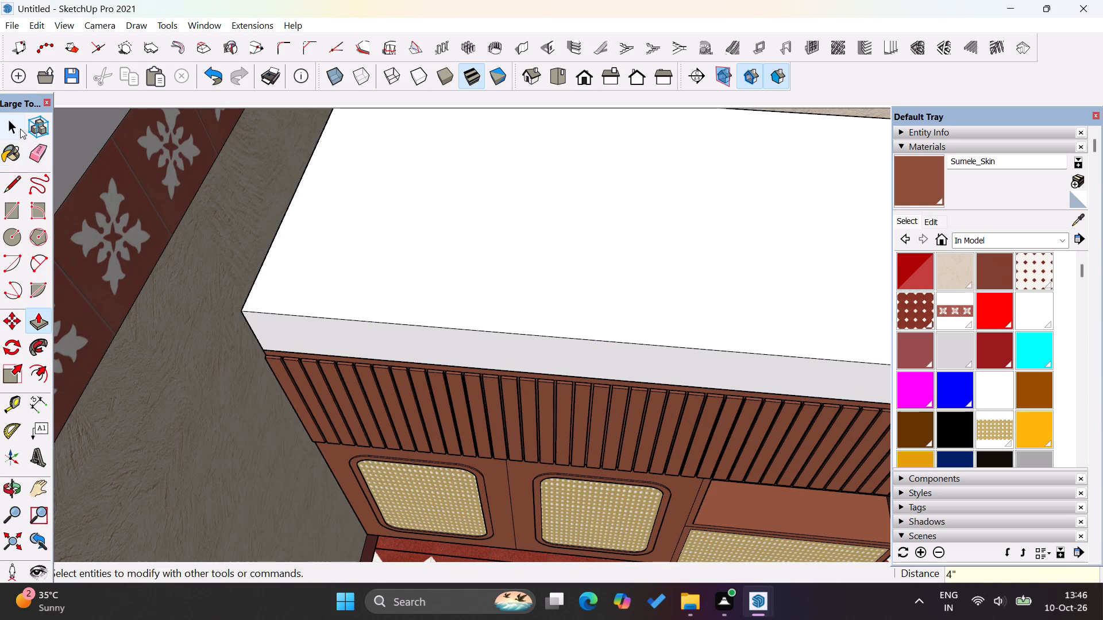
Make the whole countertop slab, with all its faces and edges, into a group.
{"action": "left_click", "coordinate": [20, 128]}
{"action": "triple_click", "coordinate": [368, 199]}
{"action": "right_click", "coordinate": [366, 199]}
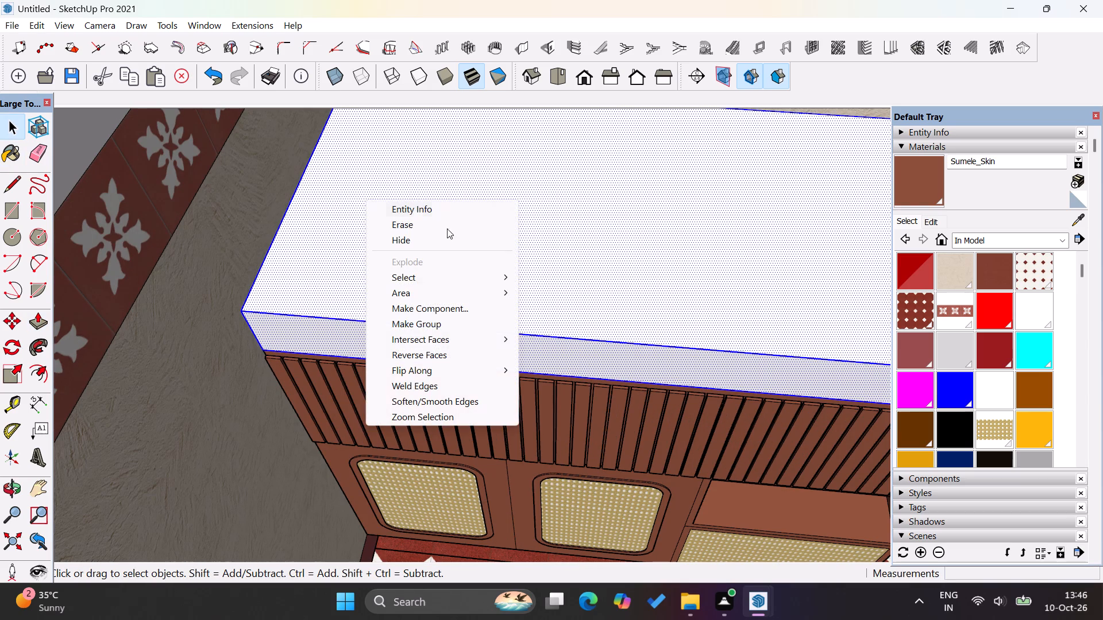
{"action": "left_click", "coordinate": [470, 327]}
Select the vanity cabinet group below the white countertop slab.
{"action": "scroll", "coordinate": [475, 315], "scroll_direction": "down", "scroll_amount": 7}
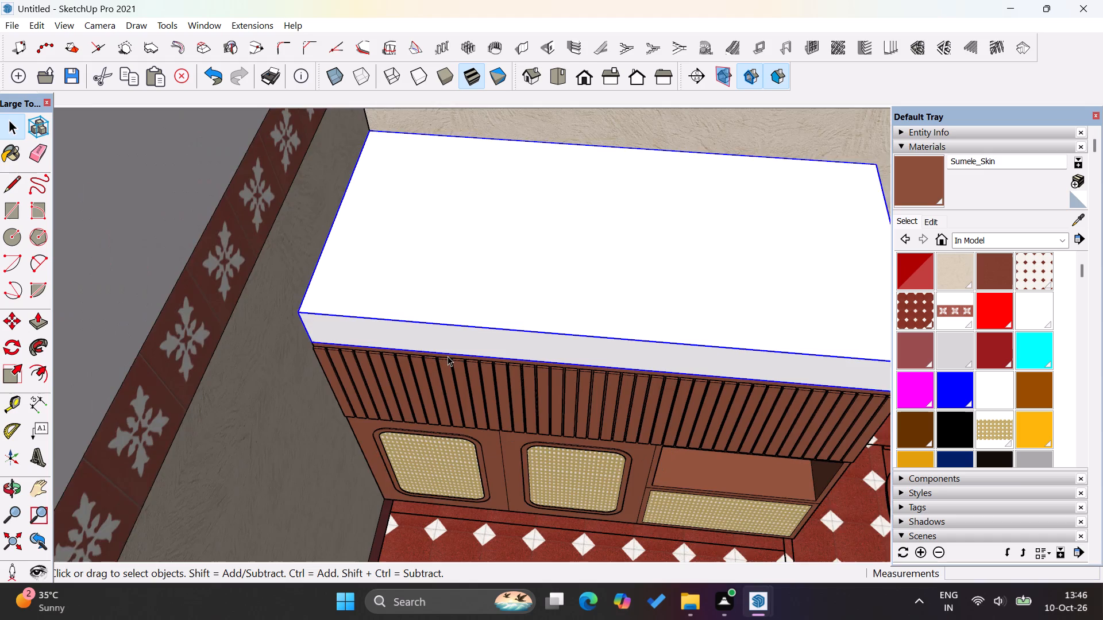
{"action": "scroll", "coordinate": [448, 356], "scroll_direction": "down", "scroll_amount": 9}
{"action": "left_click", "coordinate": [521, 401]}
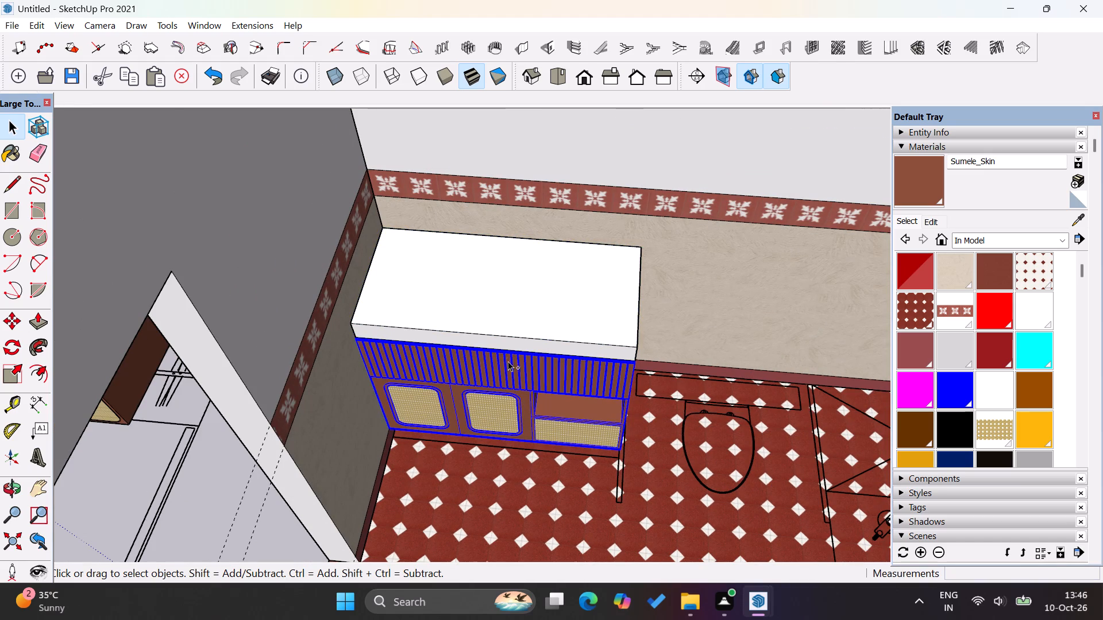
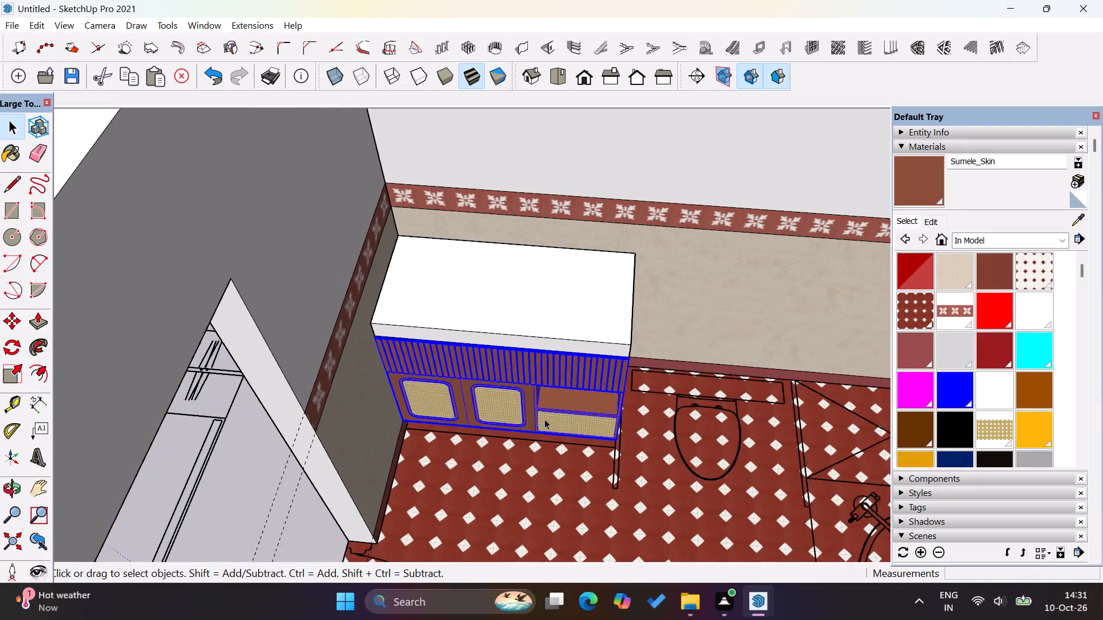
Examine the bathroom from several sides, covering the vanity, the tall cabinets and the floor layout of toilet and bathtub.
{"action": "scroll", "coordinate": [611, 471], "scroll_direction": "down", "scroll_amount": 6}
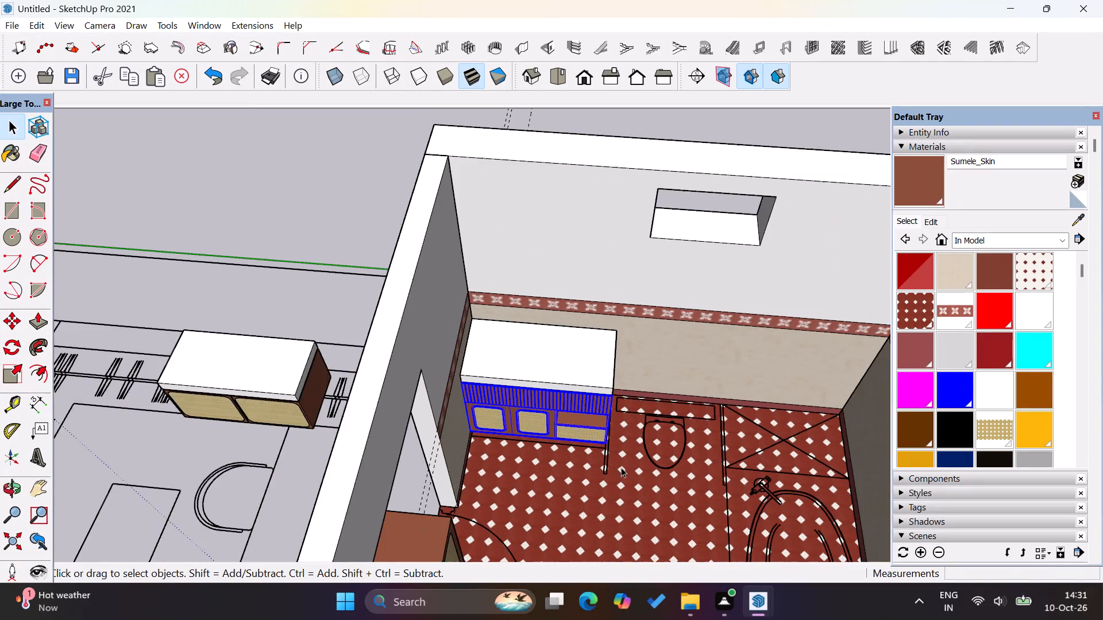
{"action": "scroll", "coordinate": [621, 467], "scroll_direction": "down", "scroll_amount": 13}
{"action": "left_click", "coordinate": [442, 223]}
{"action": "scroll", "coordinate": [647, 494], "scroll_direction": "up", "scroll_amount": 12}
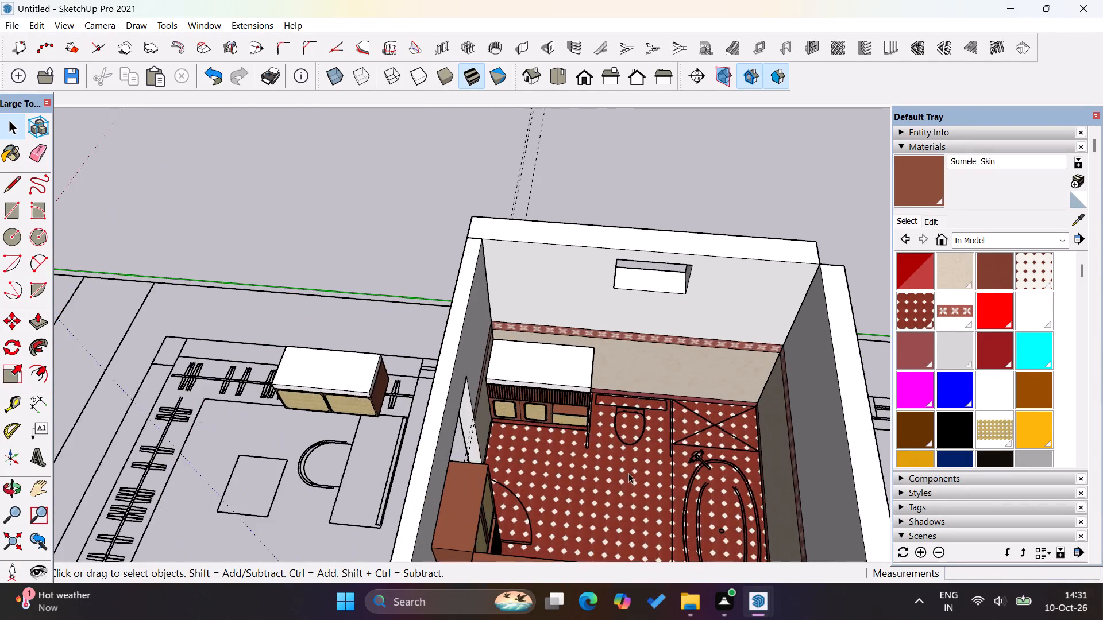
{"action": "scroll", "coordinate": [628, 473], "scroll_direction": "up", "scroll_amount": 9}
{"action": "scroll", "coordinate": [590, 419], "scroll_direction": "up", "scroll_amount": 6}
{"action": "scroll", "coordinate": [558, 378], "scroll_direction": "up", "scroll_amount": 6}
{"action": "scroll", "coordinate": [558, 378], "scroll_direction": "down", "scroll_amount": 9}
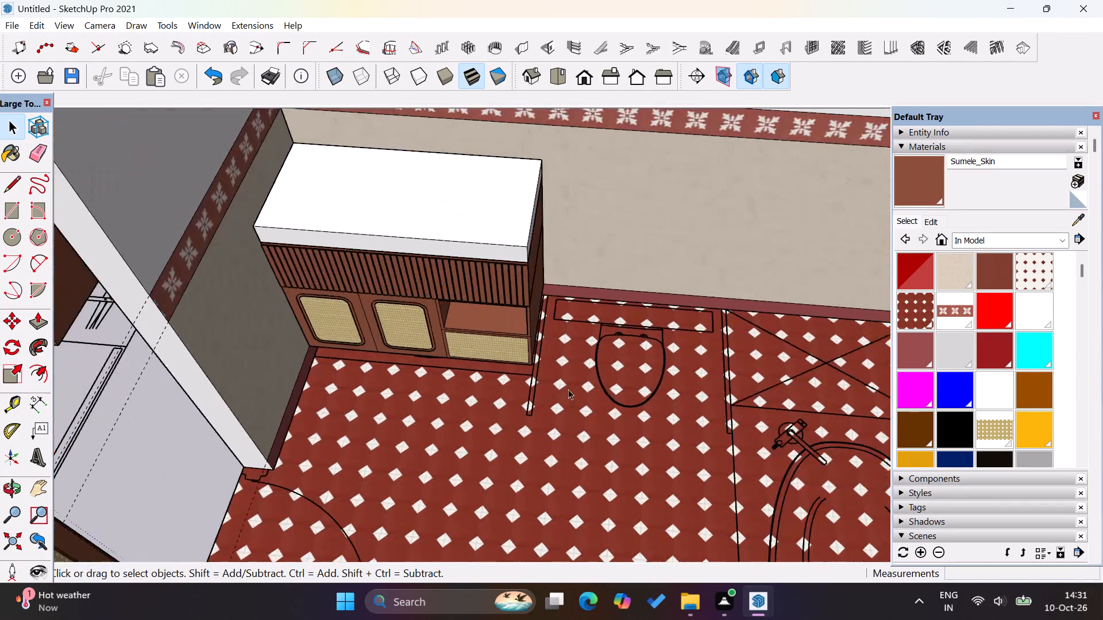
{"action": "scroll", "coordinate": [568, 389], "scroll_direction": "down", "scroll_amount": 18}
{"action": "middle_click_drag", "start_coordinate": [585, 405], "coordinate": [809, 409]}
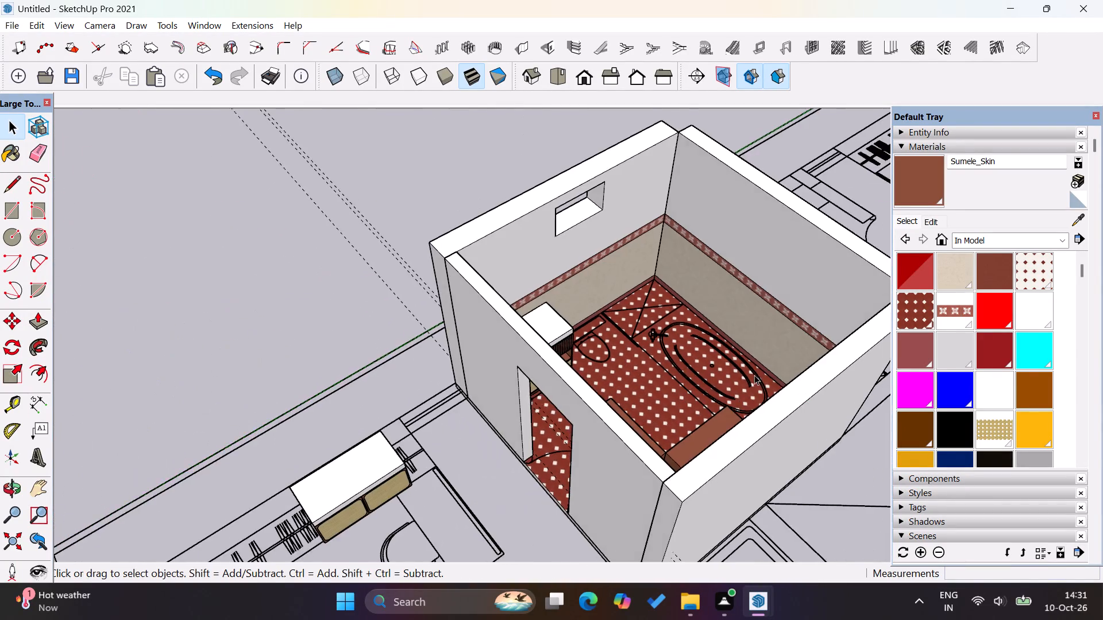
{"action": "scroll", "coordinate": [714, 317], "scroll_direction": "up", "scroll_amount": 5}
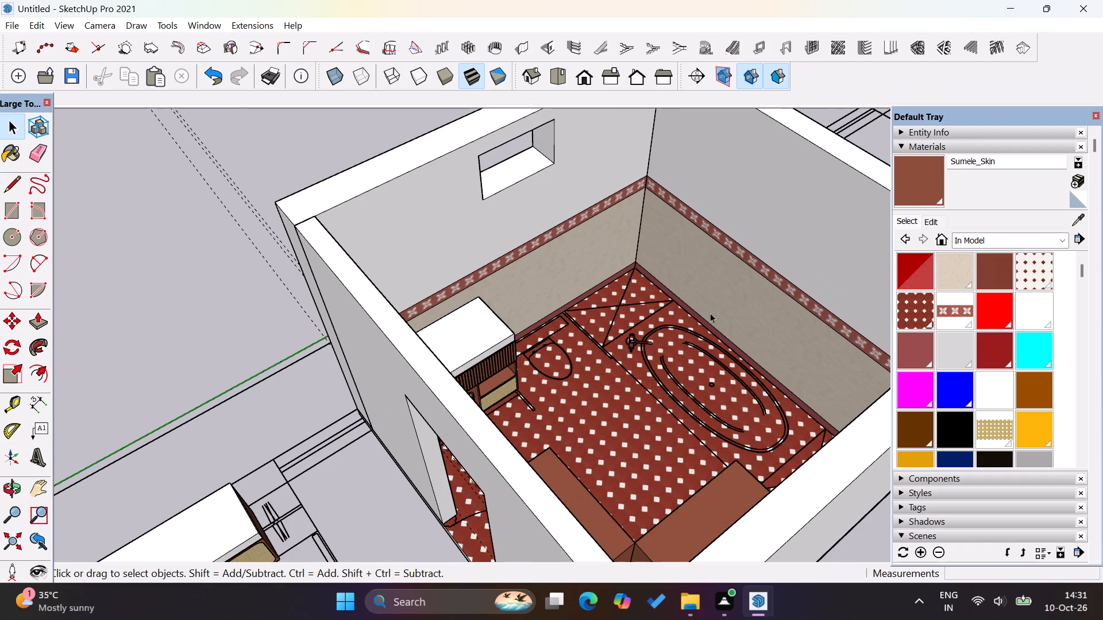
{"action": "scroll", "coordinate": [737, 223], "scroll_direction": "down", "scroll_amount": 5}
{"action": "key", "text": "Escape"}
{"action": "scroll", "coordinate": [611, 278], "scroll_direction": "down", "scroll_amount": 5}
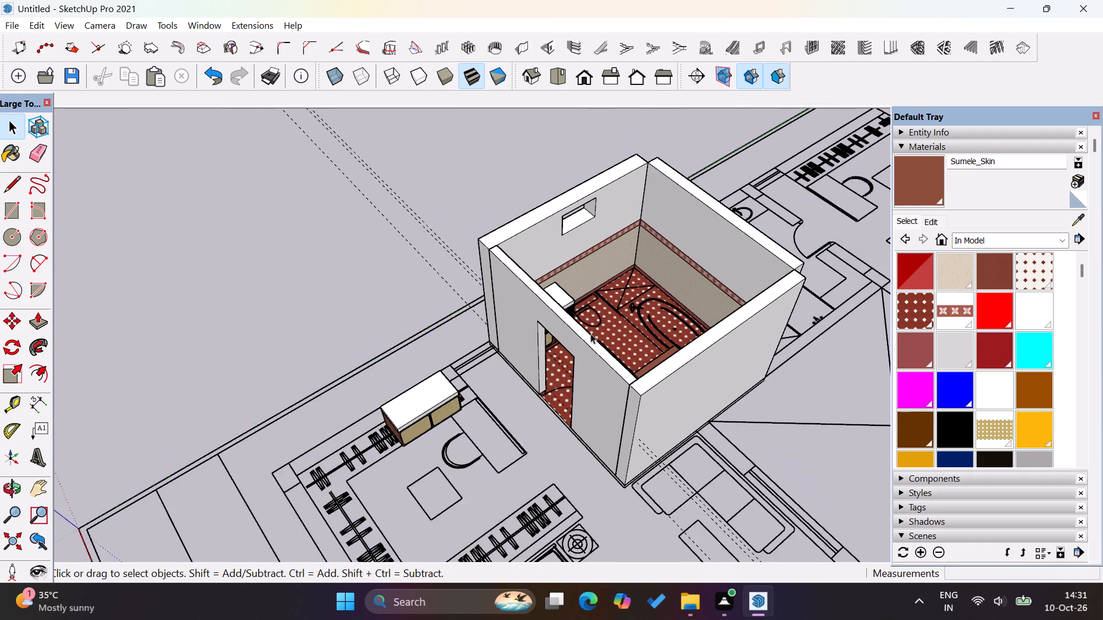
{"action": "scroll", "coordinate": [609, 382], "scroll_direction": "down", "scroll_amount": 4}
{"action": "scroll", "coordinate": [624, 271], "scroll_direction": "up", "scroll_amount": 17}
{"action": "scroll", "coordinate": [607, 268], "scroll_direction": "down", "scroll_amount": 8}
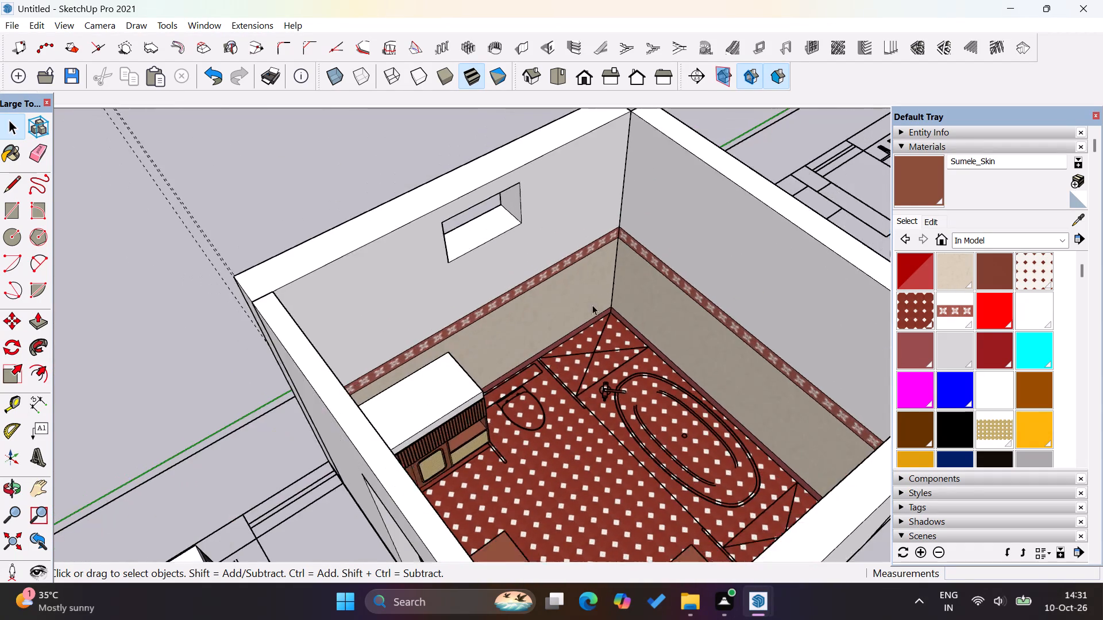
{"action": "scroll", "coordinate": [592, 305], "scroll_direction": "down", "scroll_amount": 8}
{"action": "middle_click_drag", "start_coordinate": [680, 418], "coordinate": [858, 416]}
{"action": "scroll", "coordinate": [637, 306], "scroll_direction": "up", "scroll_amount": 9}
{"action": "scroll", "coordinate": [478, 345], "scroll_direction": "down", "scroll_amount": 11}
{"action": "middle_click_drag", "start_coordinate": [455, 382], "coordinate": [720, 443]}
{"action": "scroll", "coordinate": [603, 365], "scroll_direction": "up", "scroll_amount": 9}
{"action": "scroll", "coordinate": [595, 371], "scroll_direction": "down", "scroll_amount": 2}
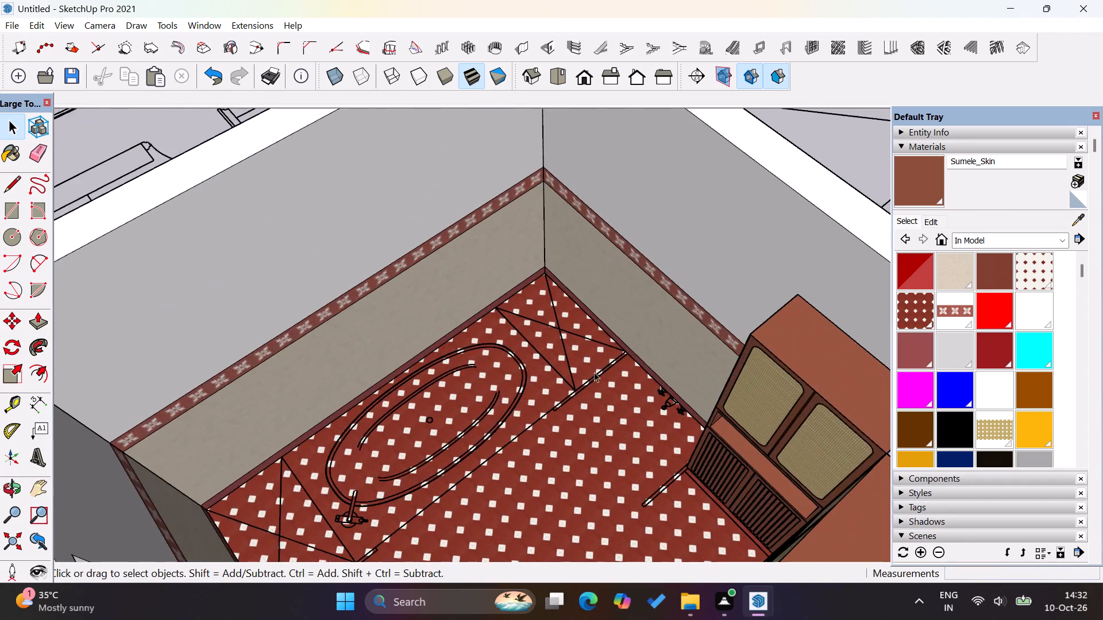
{"action": "scroll", "coordinate": [594, 372], "scroll_direction": "down", "scroll_amount": 14}
{"action": "middle_click_drag", "start_coordinate": [615, 385], "coordinate": [811, 371]}
{"action": "scroll", "coordinate": [617, 369], "scroll_direction": "up", "scroll_amount": 10}
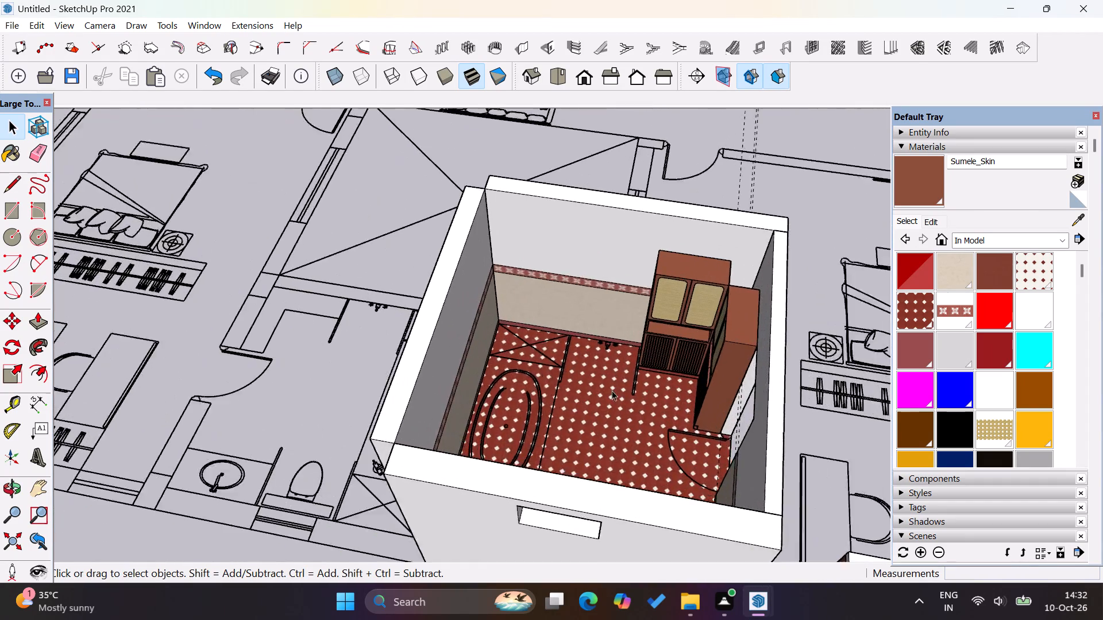
{"action": "scroll", "coordinate": [438, 325], "scroll_direction": "down", "scroll_amount": 11}
{"action": "middle_click_drag", "start_coordinate": [479, 370], "coordinate": [619, 475]}
{"action": "scroll", "coordinate": [619, 475], "scroll_direction": "down", "scroll_amount": 1}
{"action": "scroll", "coordinate": [549, 362], "scroll_direction": "up", "scroll_amount": 4}
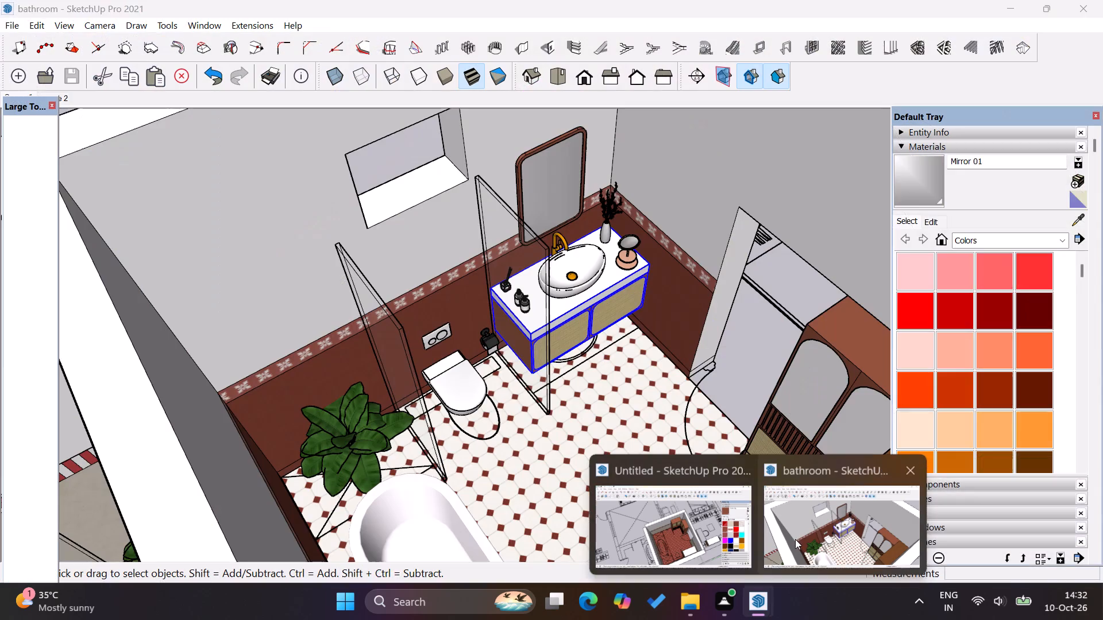
In the bathroom model, copy the basin with faucet, vase, round tabletop mirror, soap bottles and reed diffuser from the vanity.
{"action": "left_click", "coordinate": [796, 539]}
{"action": "scroll", "coordinate": [582, 401], "scroll_direction": "down", "scroll_amount": 11}
{"action": "left_click", "coordinate": [713, 149]}
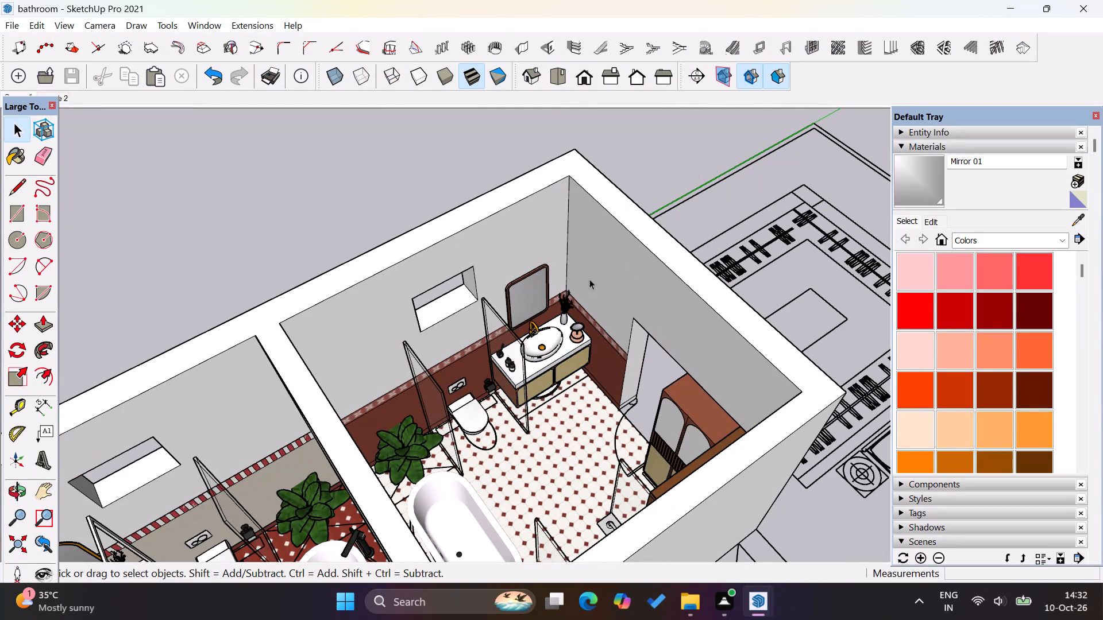
{"action": "scroll", "coordinate": [527, 313], "scroll_direction": "up", "scroll_amount": 13}
{"action": "left_click", "coordinate": [545, 348]}
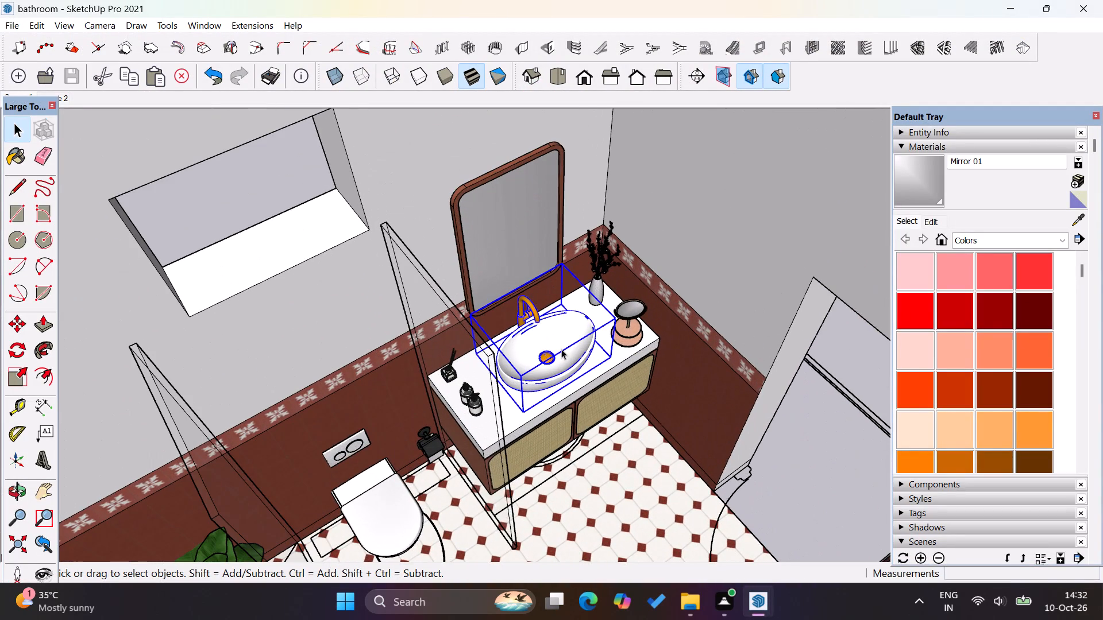
{"action": "left_click", "coordinate": [595, 269], "text": "ctrl"}
{"action": "left_click", "coordinate": [637, 328]}
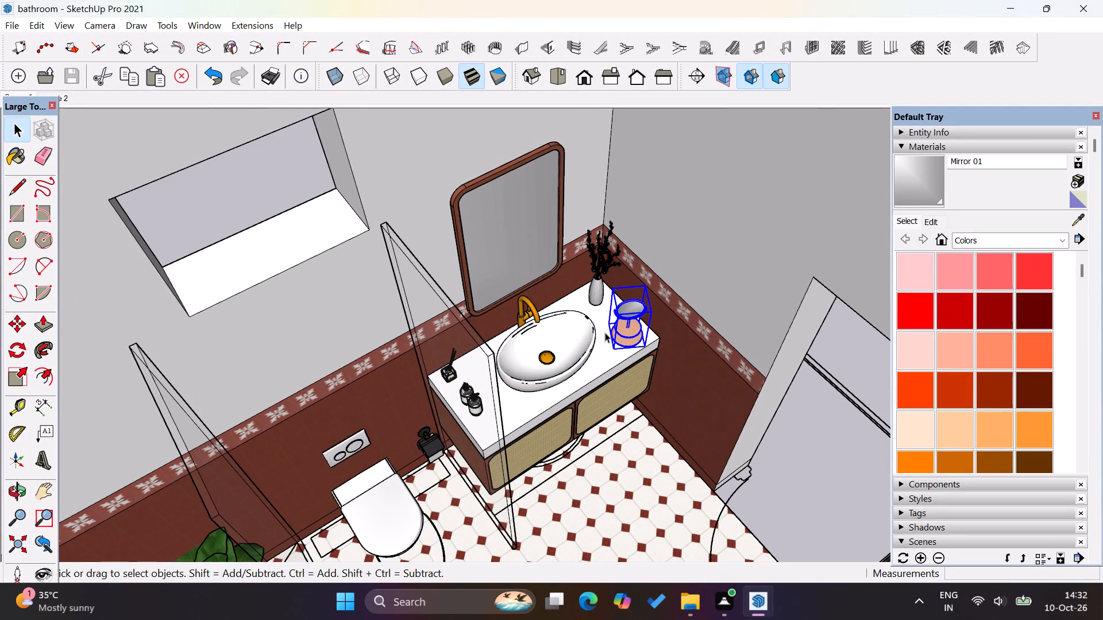
{"action": "scroll", "coordinate": [579, 336], "scroll_direction": "up", "scroll_amount": 5}
{"action": "scroll", "coordinate": [608, 262], "scroll_direction": "up", "scroll_amount": 3}
{"action": "left_click", "coordinate": [604, 266], "text": "ctrl"}
{"action": "left_click", "coordinate": [539, 363], "text": "ctrl"}
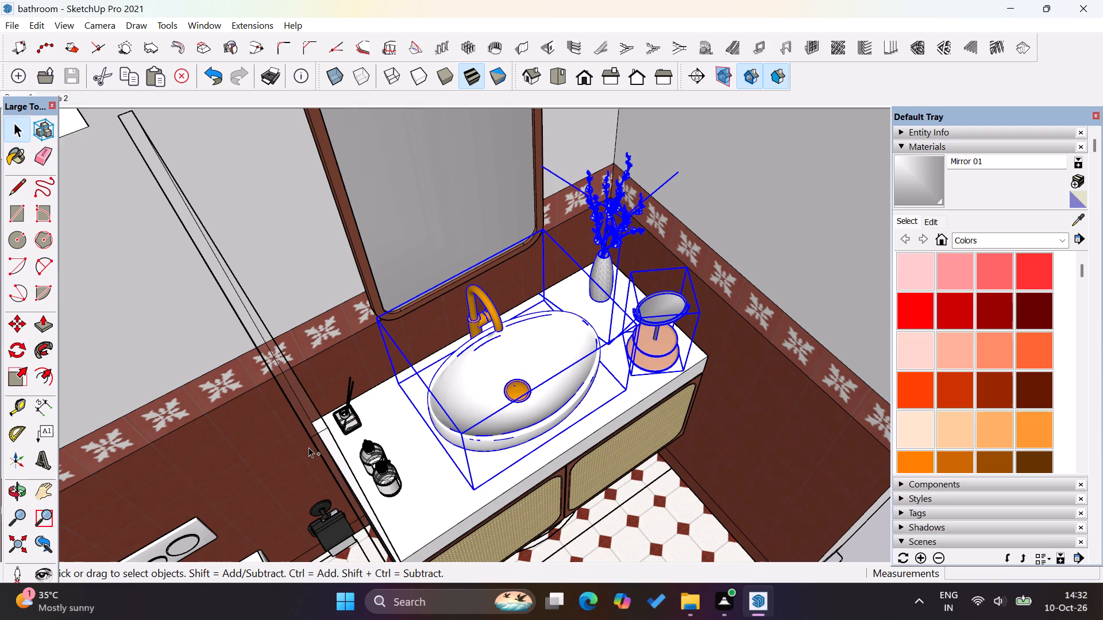
{"action": "left_click", "coordinate": [389, 477], "text": "ctrl"}
{"action": "left_click", "coordinate": [353, 420], "text": "ctrl"}
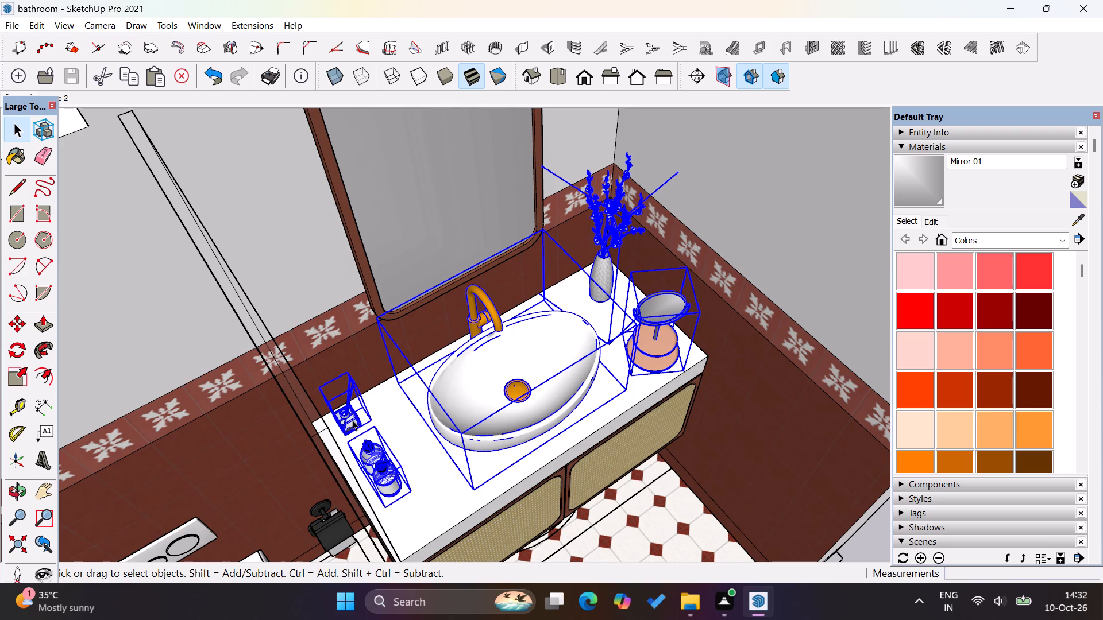
{"action": "key", "text": "ctrl+c"}
Return to the Untitled model and paste the copied basin set on the open ground outside the bathroom's window wall.
{"action": "left_click", "coordinate": [712, 538]}
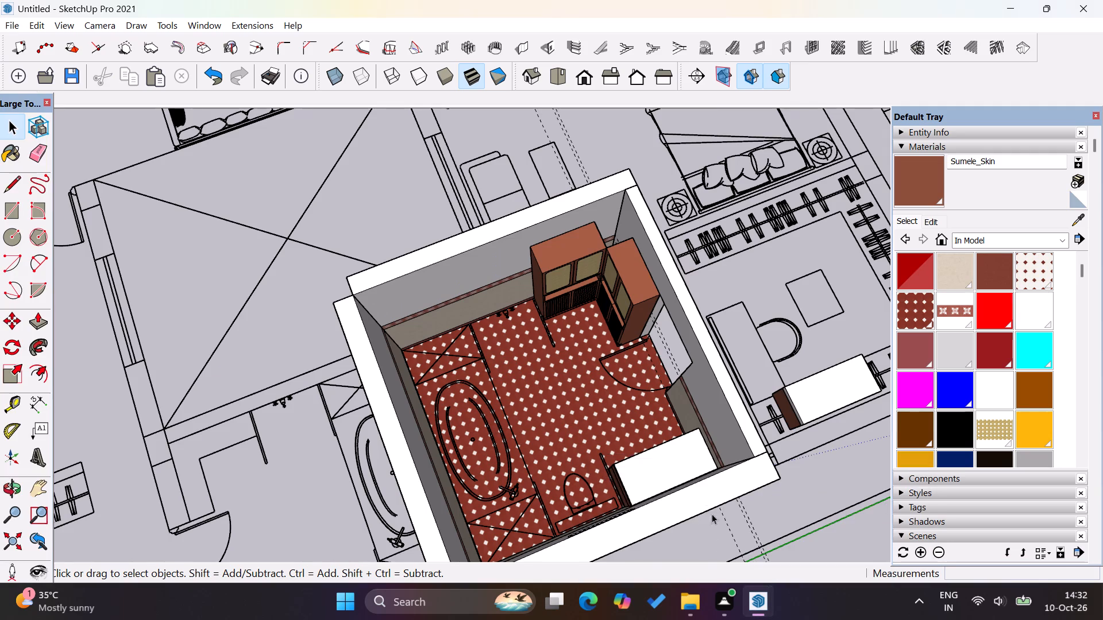
{"action": "scroll", "coordinate": [589, 403], "scroll_direction": "down", "scroll_amount": 10}
{"action": "middle_click_drag", "start_coordinate": [435, 417], "coordinate": [989, 436]}
{"action": "scroll", "coordinate": [654, 342], "scroll_direction": "down", "scroll_amount": 3}
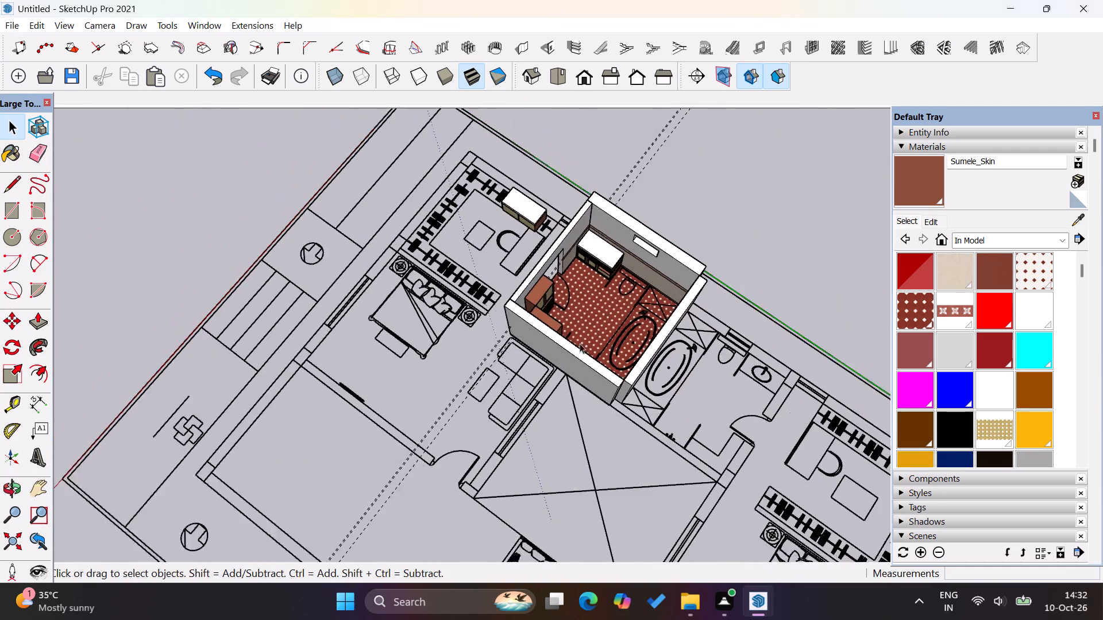
{"action": "scroll", "coordinate": [580, 343], "scroll_direction": "down", "scroll_amount": 7}
{"action": "middle_click_drag", "start_coordinate": [509, 411], "coordinate": [844, 390]}
{"action": "scroll", "coordinate": [516, 305], "scroll_direction": "up", "scroll_amount": 18}
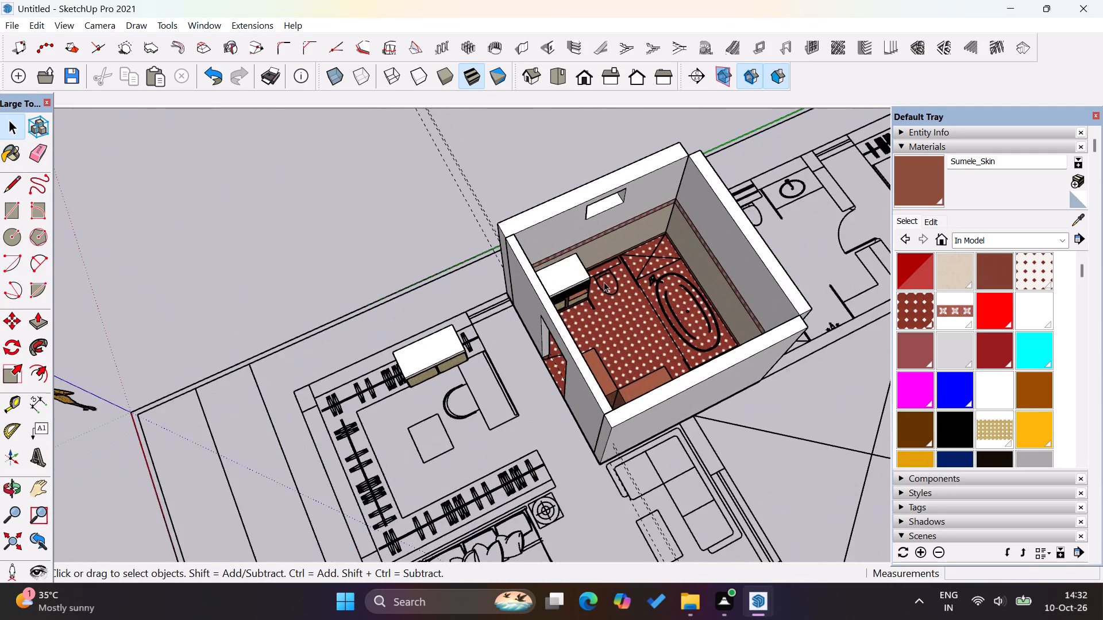
{"action": "scroll", "coordinate": [604, 282], "scroll_direction": "up", "scroll_amount": 2}
{"action": "middle_click_drag", "start_coordinate": [712, 412], "coordinate": [477, 430]}
{"action": "scroll", "coordinate": [603, 261], "scroll_direction": "up", "scroll_amount": 9}
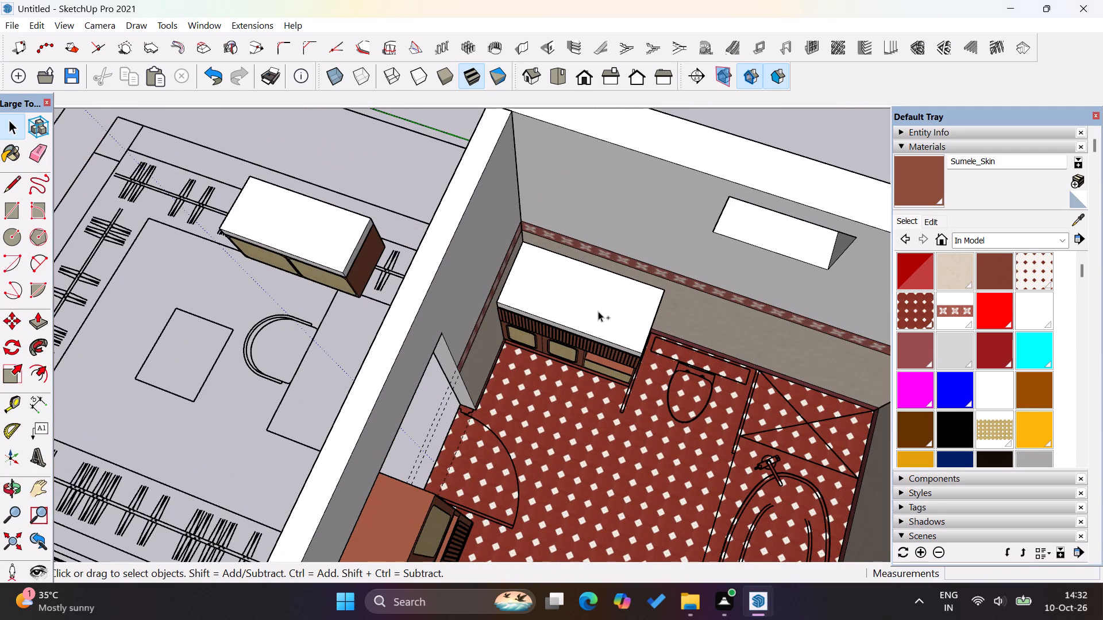
{"action": "key", "text": "ctrl+v"}
{"action": "scroll", "coordinate": [542, 294], "scroll_direction": "up", "scroll_amount": 5}
{"action": "scroll", "coordinate": [542, 294], "scroll_direction": "down", "scroll_amount": 5}
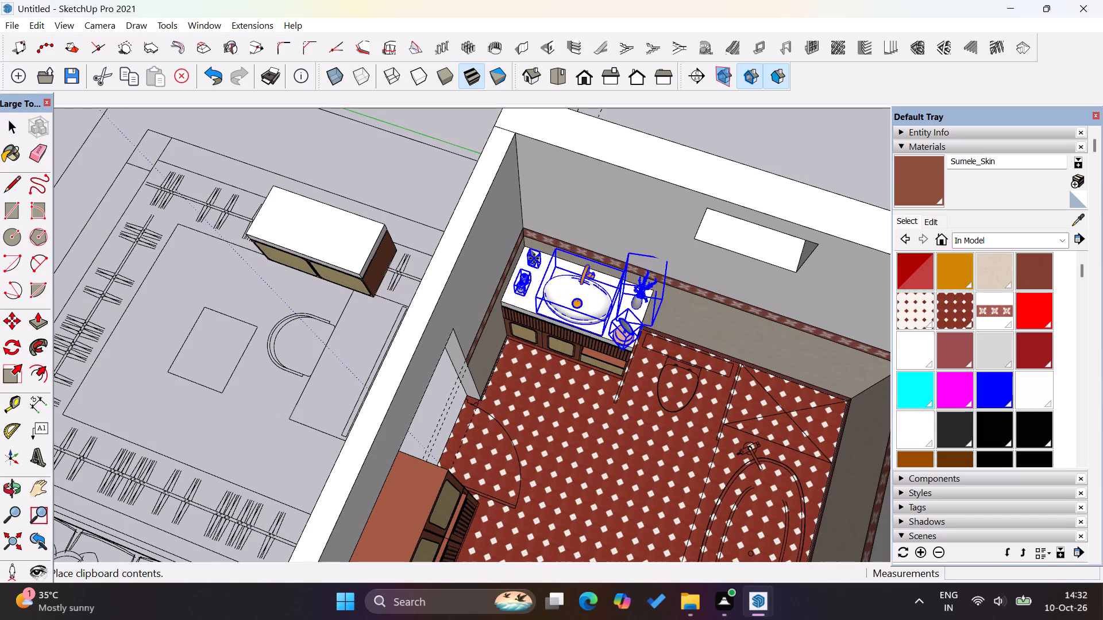
{"action": "scroll", "coordinate": [590, 258], "scroll_direction": "down", "scroll_amount": 10}
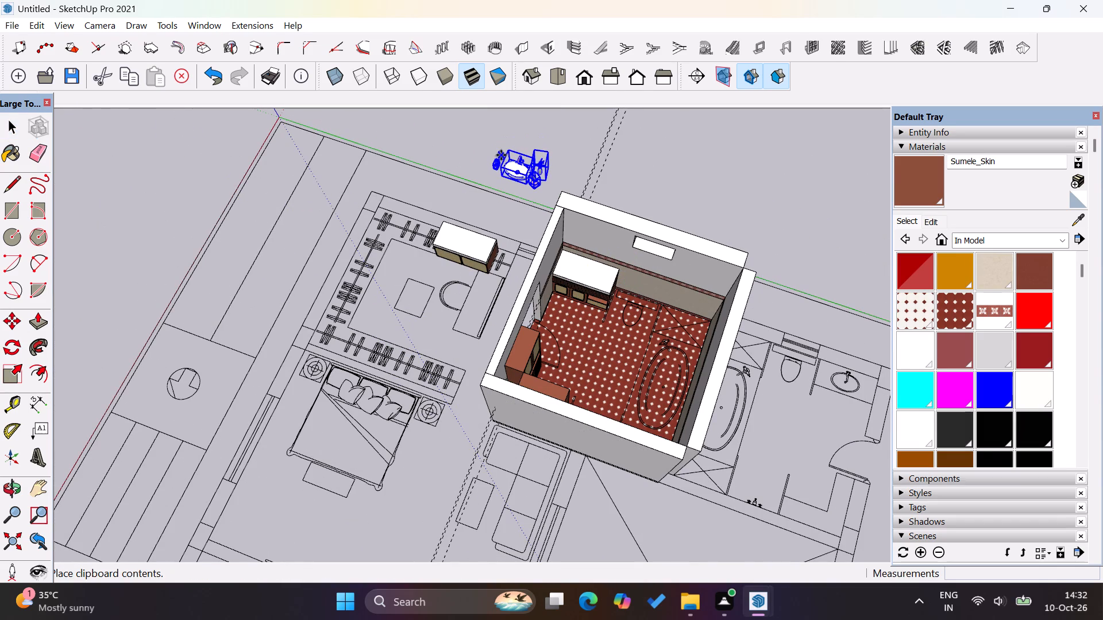
{"action": "left_click", "coordinate": [501, 155]}
{"action": "left_click", "coordinate": [13, 136]}
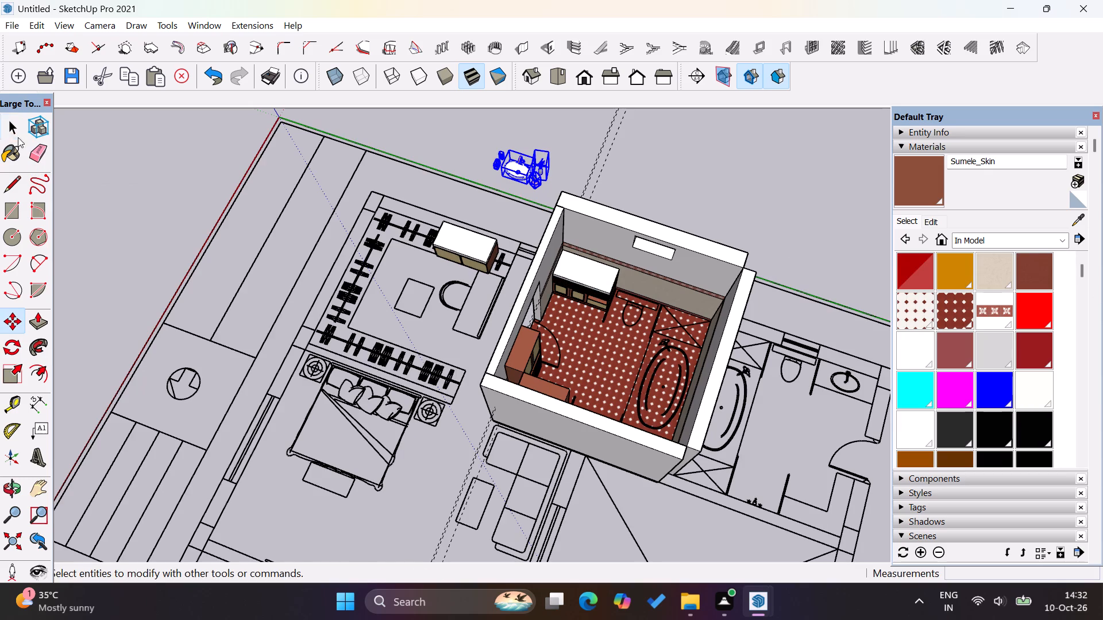
{"action": "left_click", "coordinate": [105, 164]}
Move the whole pasted basin set about 11 ft 2 in onto the white vanity countertop, with the soap bottles near its wall-side end.
{"action": "scroll", "coordinate": [470, 160], "scroll_direction": "up", "scroll_amount": 12}
{"action": "middle_click_drag", "start_coordinate": [571, 351], "coordinate": [694, 321]}
{"action": "scroll", "coordinate": [514, 189], "scroll_direction": "up", "scroll_amount": 6}
{"action": "left_click_drag", "start_coordinate": [553, 242], "coordinate": [450, 205]}
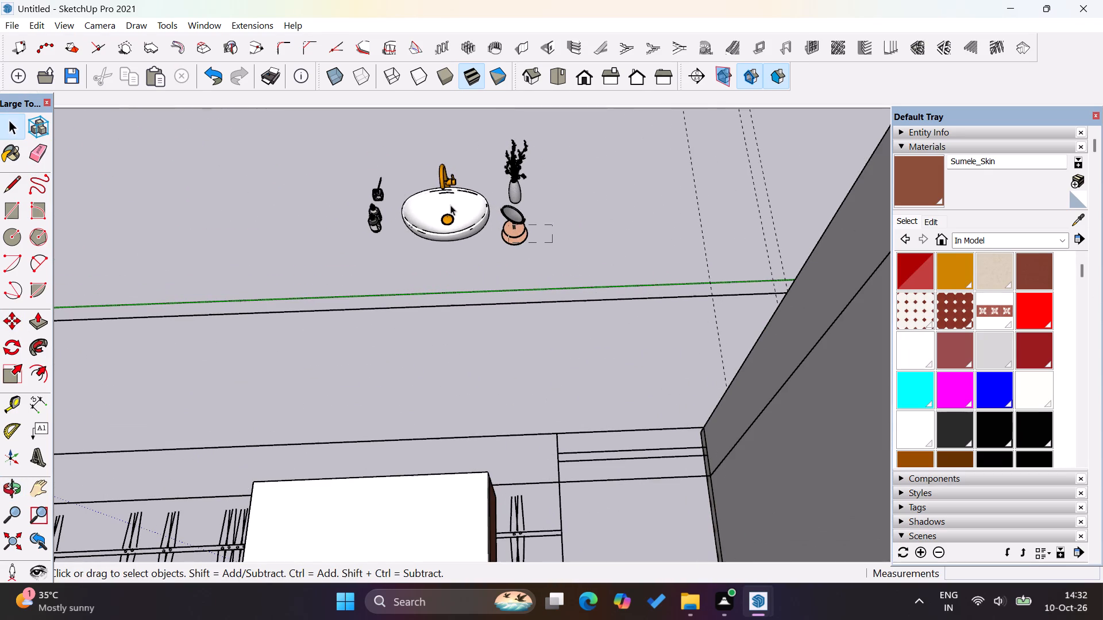
{"action": "left_click_drag", "start_coordinate": [450, 205], "coordinate": [304, 162]}
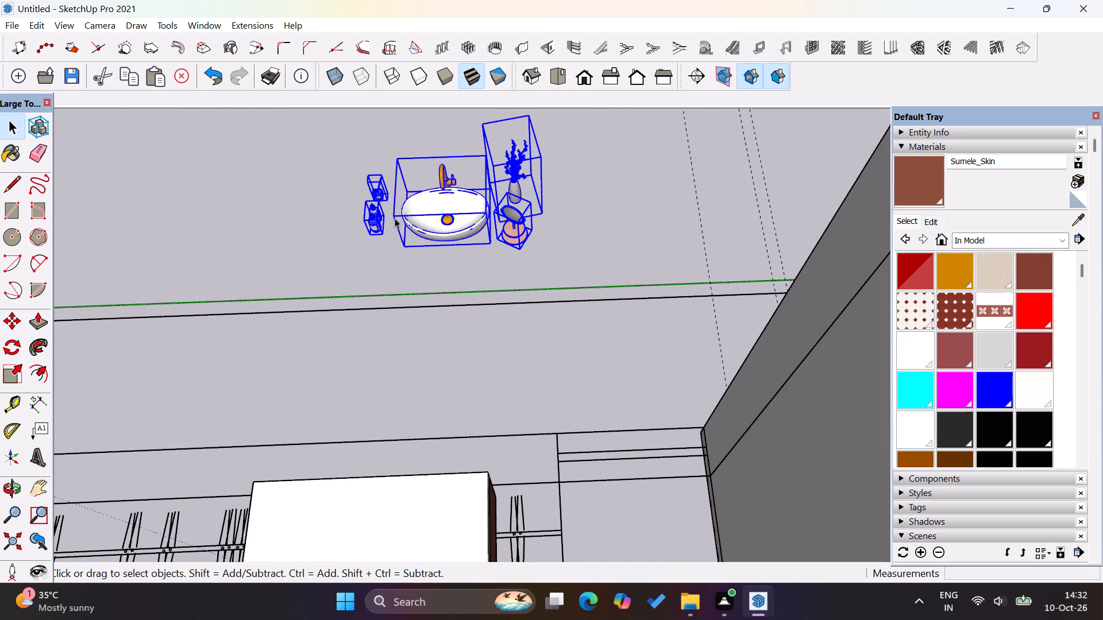
{"action": "key", "text": "m"}
{"action": "key", "text": "Return"}
{"action": "scroll", "coordinate": [382, 238], "scroll_direction": "up", "scroll_amount": 5}
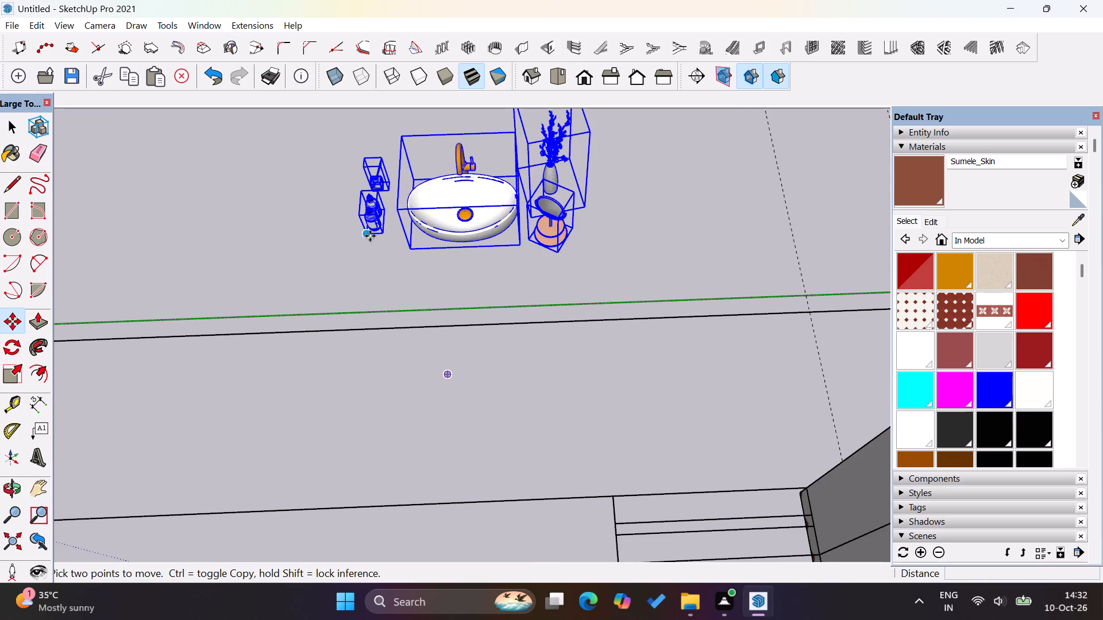
{"action": "left_click", "coordinate": [366, 235]}
{"action": "scroll", "coordinate": [230, 170], "scroll_direction": "down", "scroll_amount": 9}
{"action": "scroll", "coordinate": [232, 230], "scroll_direction": "down", "scroll_amount": 5}
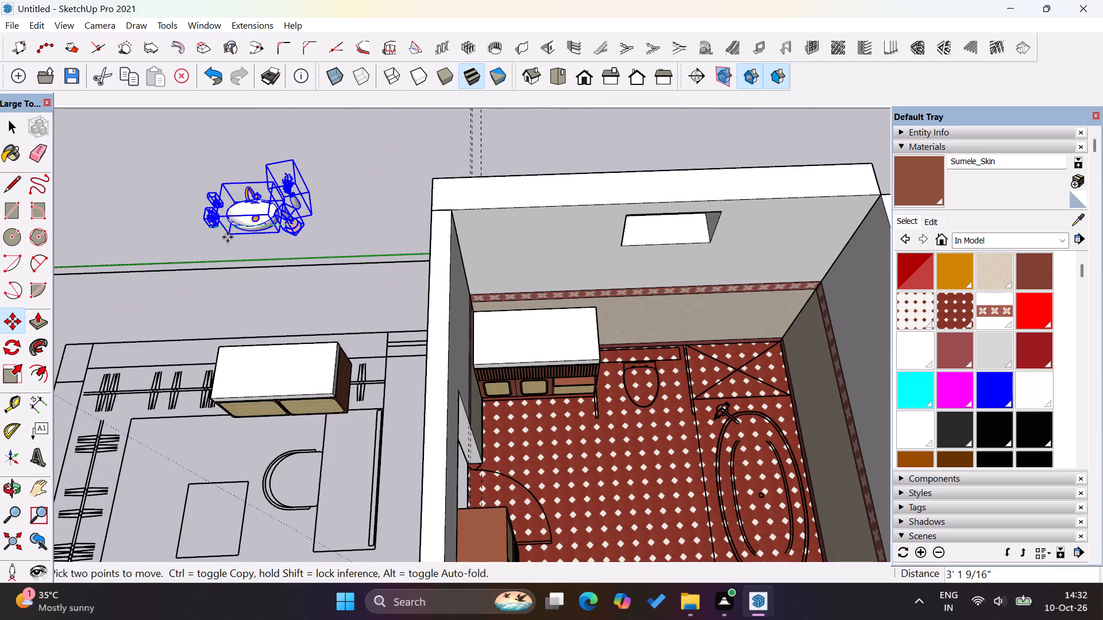
{"action": "scroll", "coordinate": [500, 340], "scroll_direction": "up", "scroll_amount": 13}
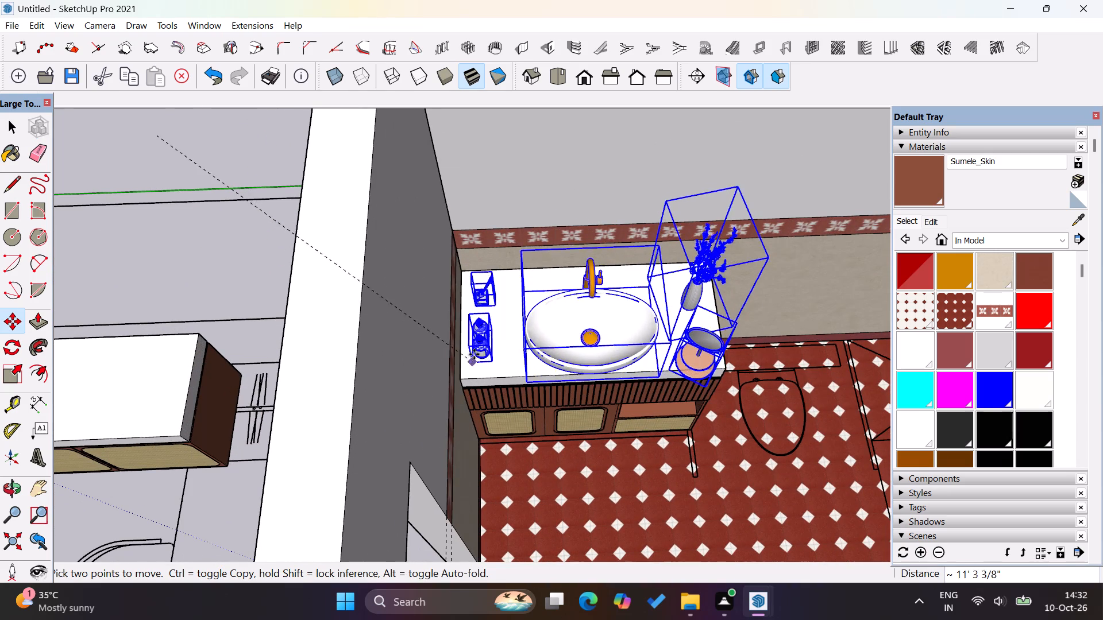
{"action": "scroll", "coordinate": [469, 343], "scroll_direction": "up", "scroll_amount": 8}
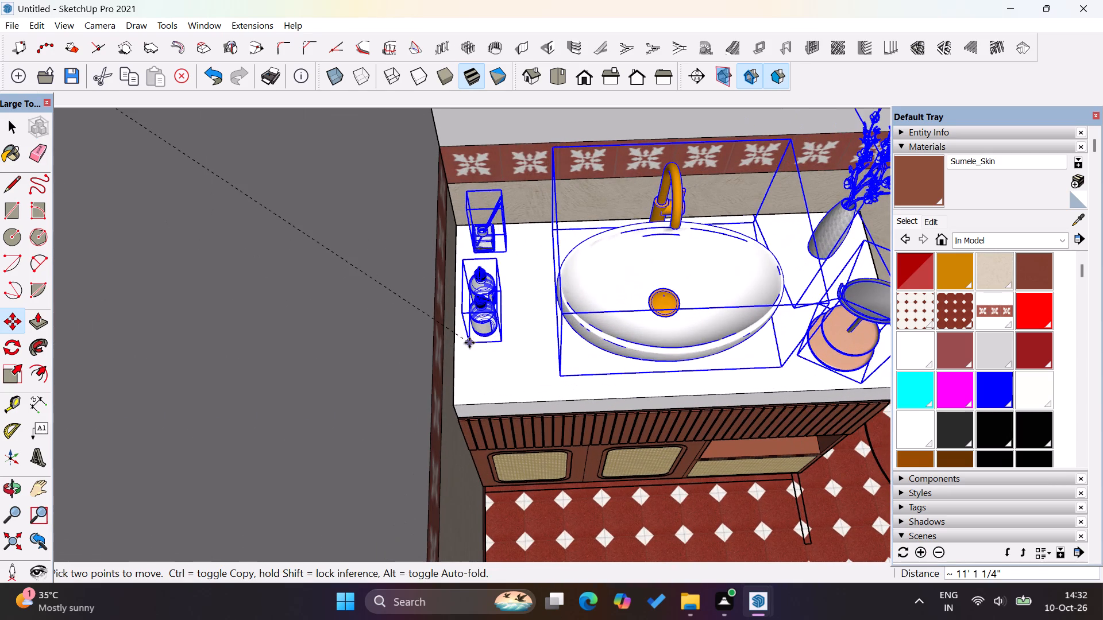
{"action": "left_click", "coordinate": [469, 347]}
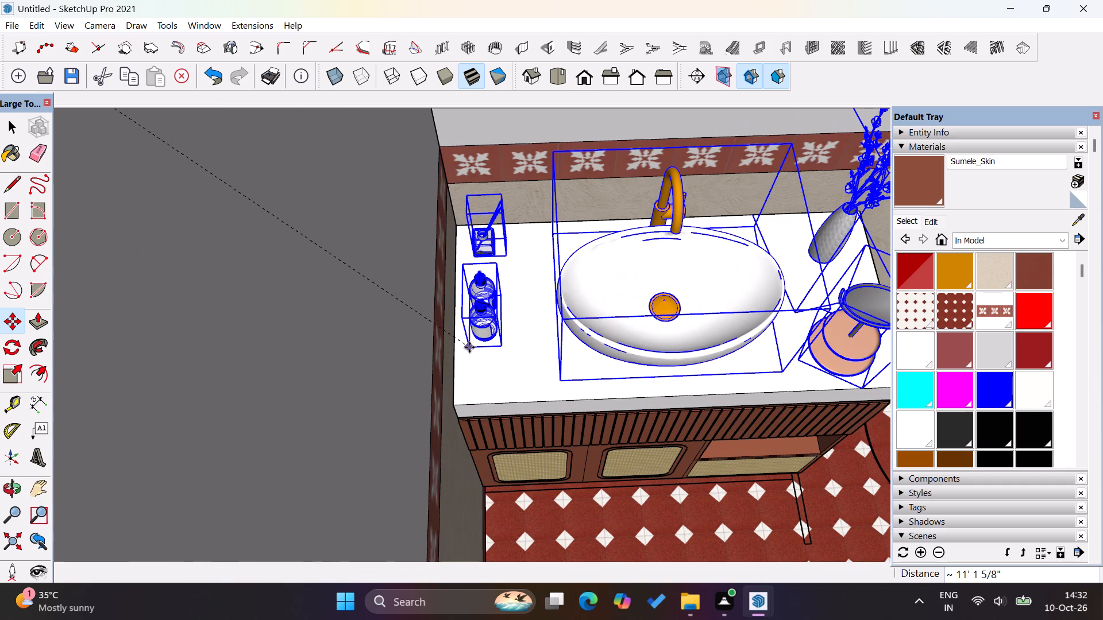
{"action": "left_click", "coordinate": [8, 123]}
Clear the selection and check how the basin and accessories sit on the vanity countertop from above and from the front.
{"action": "scroll", "coordinate": [296, 240], "scroll_direction": "down", "scroll_amount": 9}
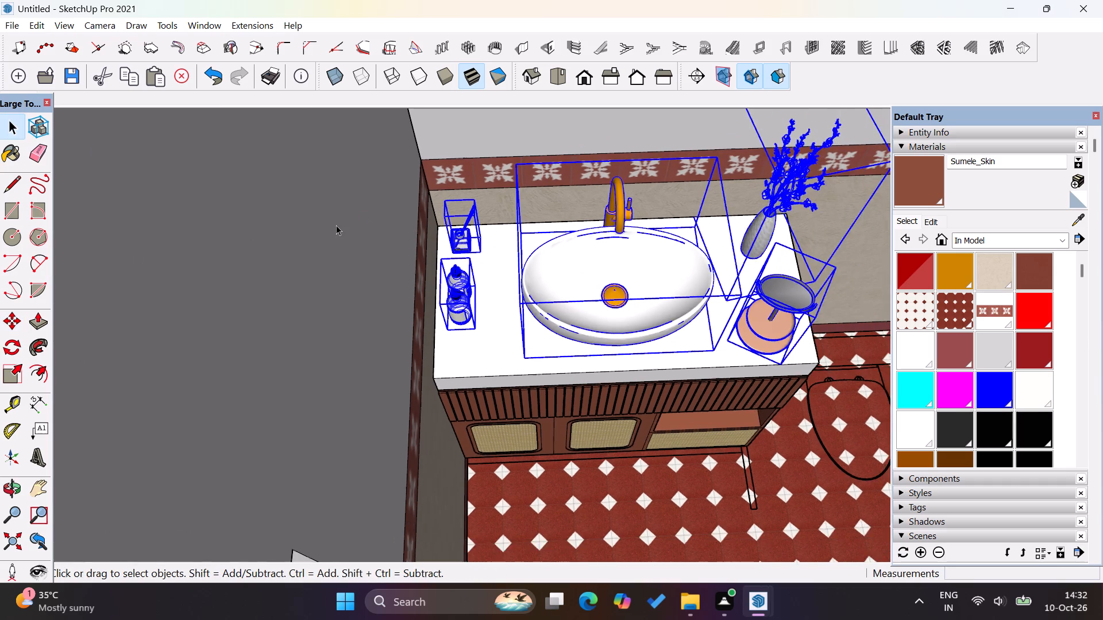
{"action": "scroll", "coordinate": [513, 246], "scroll_direction": "down", "scroll_amount": 11}
{"action": "left_click", "coordinate": [286, 247]}
{"action": "scroll", "coordinate": [582, 315], "scroll_direction": "up", "scroll_amount": 13}
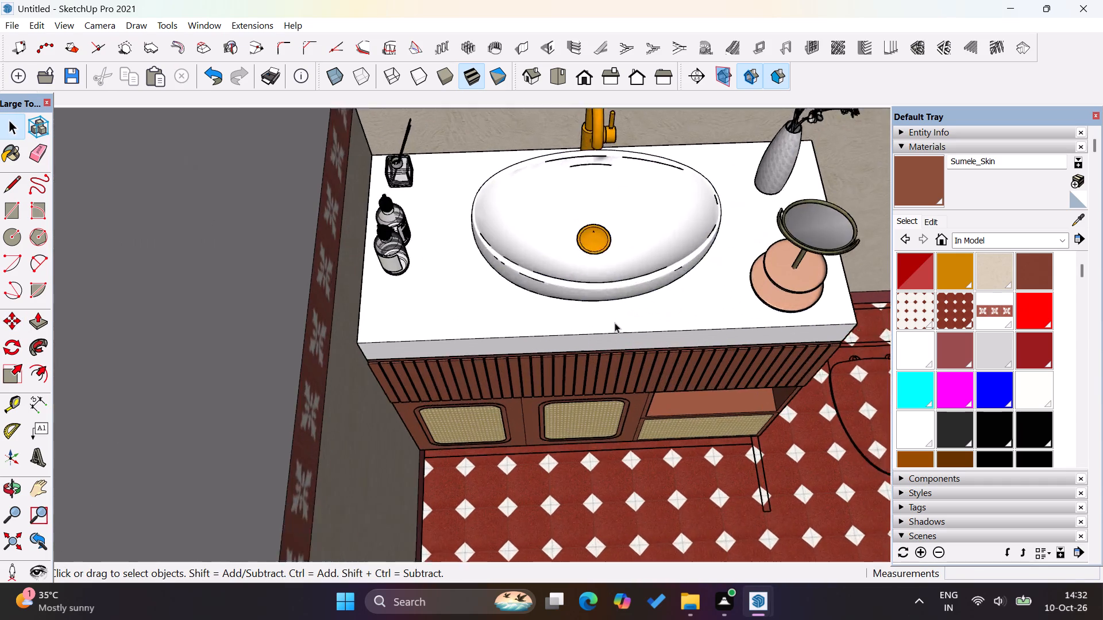
{"action": "scroll", "coordinate": [615, 323], "scroll_direction": "up", "scroll_amount": 1}
{"action": "middle_click_drag", "start_coordinate": [571, 332], "coordinate": [543, 149]}
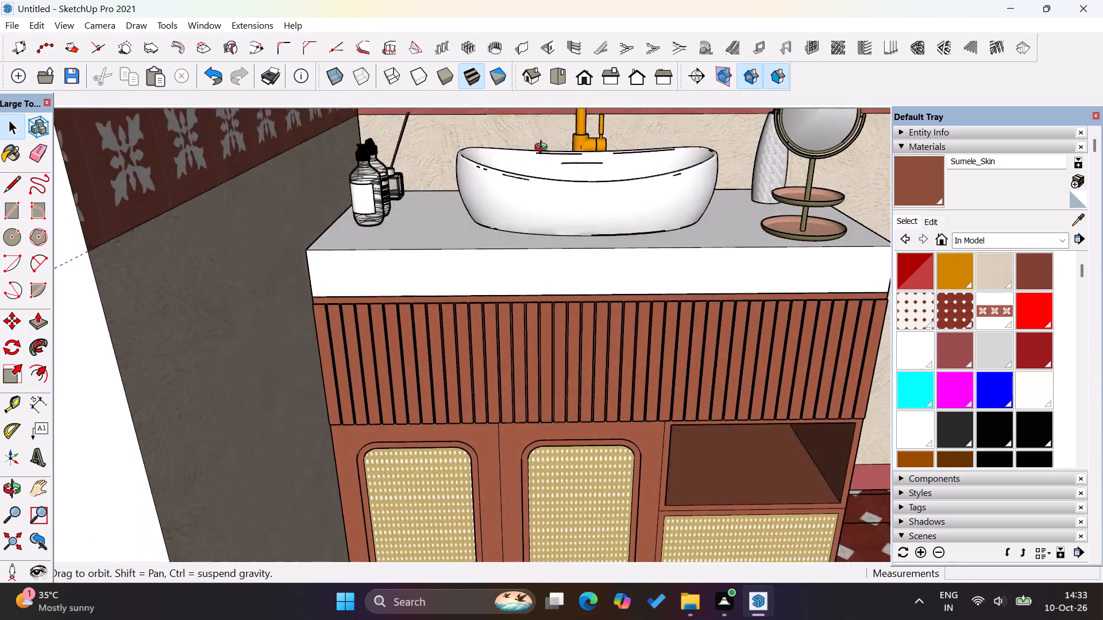
{"action": "middle_click_drag", "start_coordinate": [543, 149], "coordinate": [499, 358]}
{"action": "scroll", "coordinate": [500, 359], "scroll_direction": "down", "scroll_amount": 20}
{"action": "scroll", "coordinate": [500, 359], "scroll_direction": "down", "scroll_amount": 8}
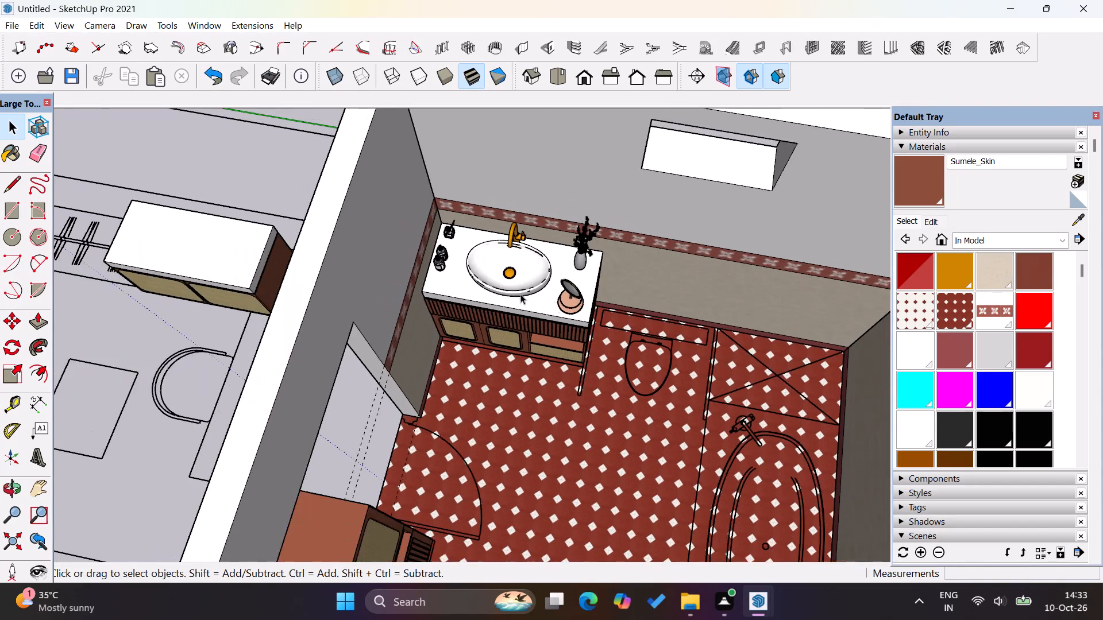
Switch to the bathroom model, clear the selection and copy the rounded rectangular wall mirror above the vanity.
{"action": "scroll", "coordinate": [615, 292], "scroll_direction": "down", "scroll_amount": 6}
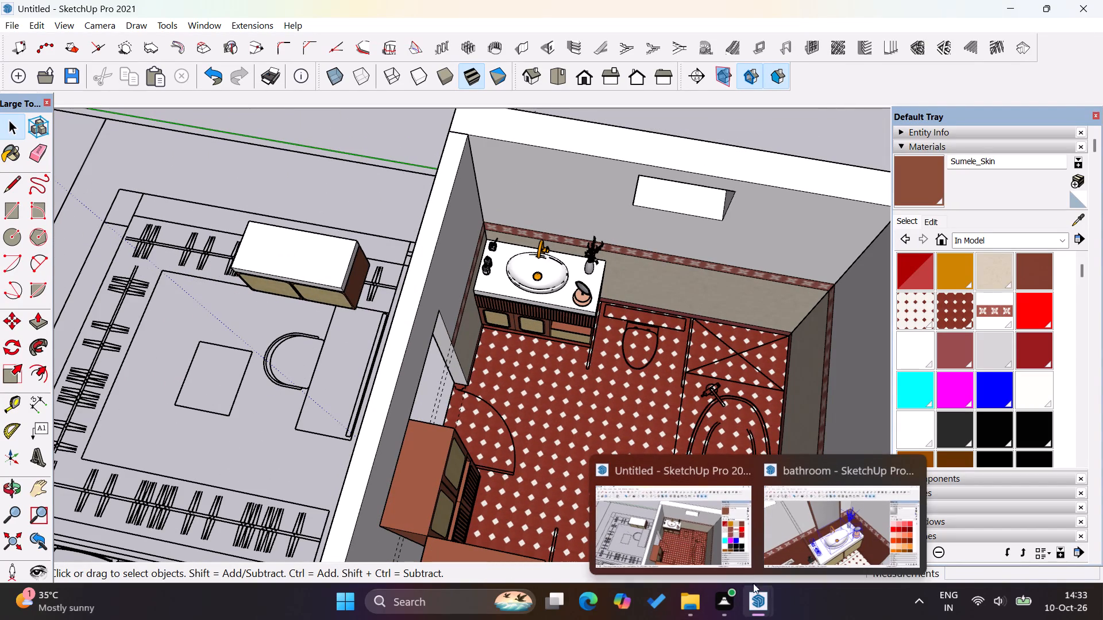
{"action": "left_click", "coordinate": [915, 516]}
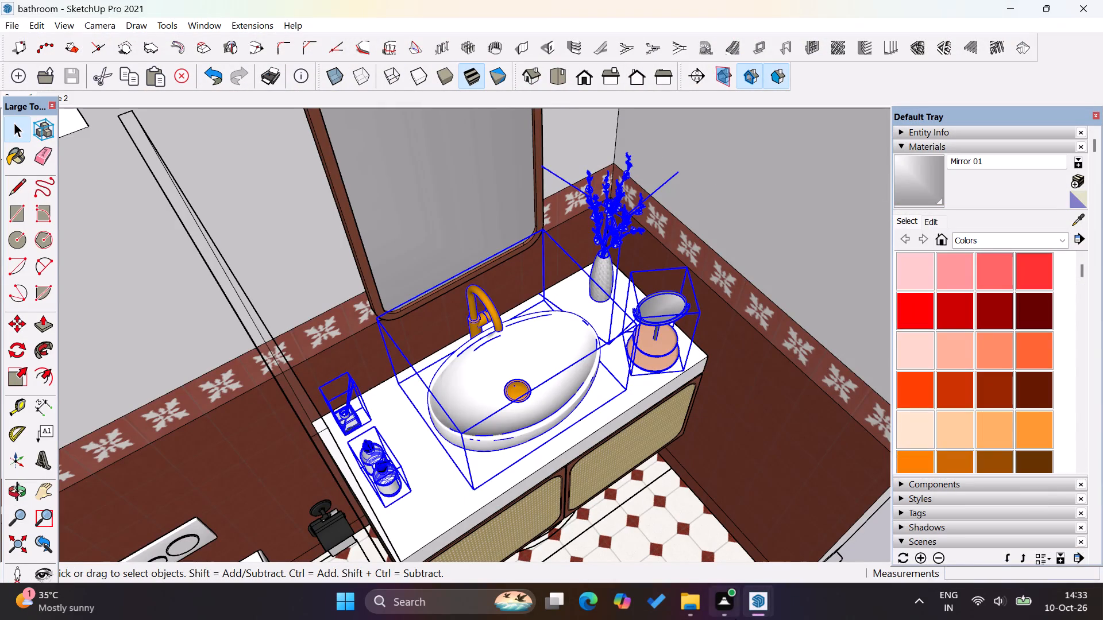
{"action": "scroll", "coordinate": [561, 405], "scroll_direction": "down", "scroll_amount": 11}
{"action": "scroll", "coordinate": [466, 347], "scroll_direction": "down", "scroll_amount": 14}
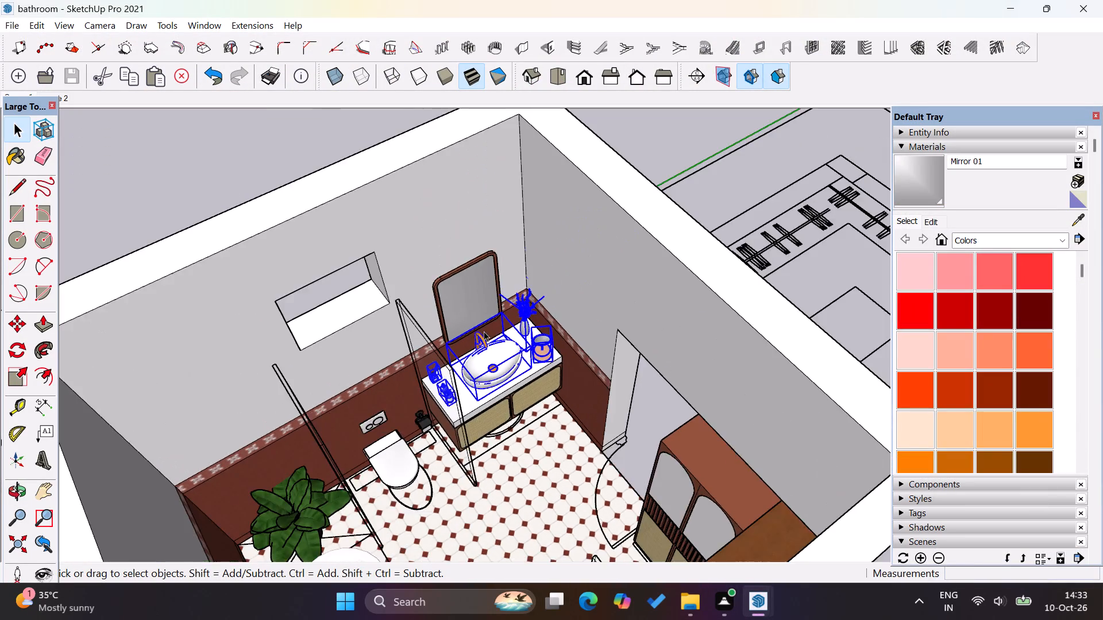
{"action": "scroll", "coordinate": [484, 331], "scroll_direction": "down", "scroll_amount": 4}
{"action": "left_click", "coordinate": [605, 129]}
{"action": "left_click", "coordinate": [456, 310]}
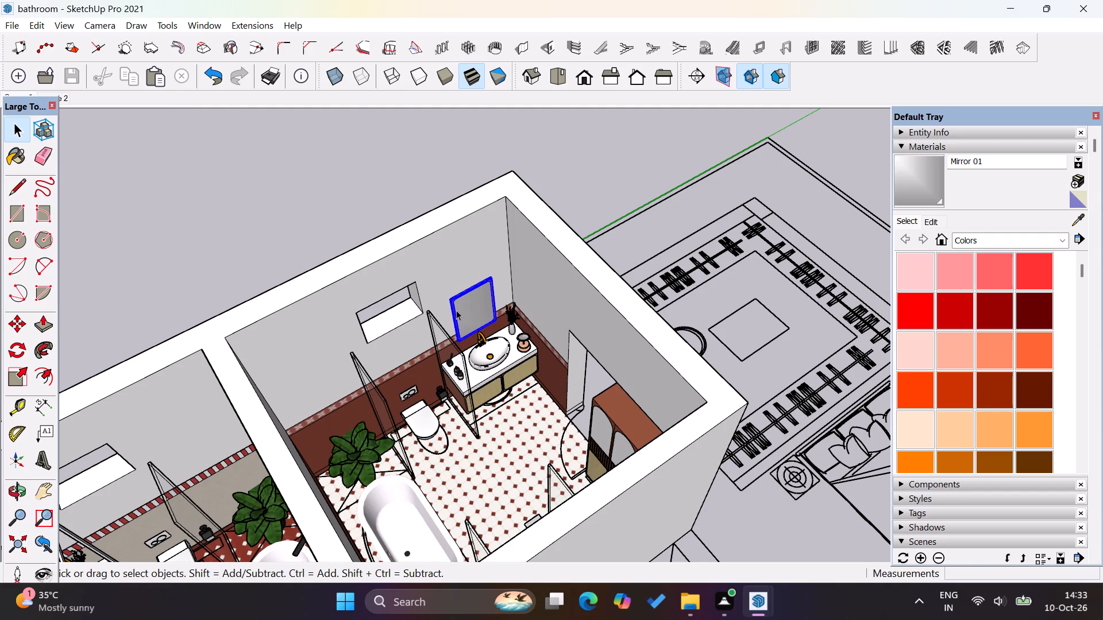
{"action": "key", "text": "ctrl+c"}
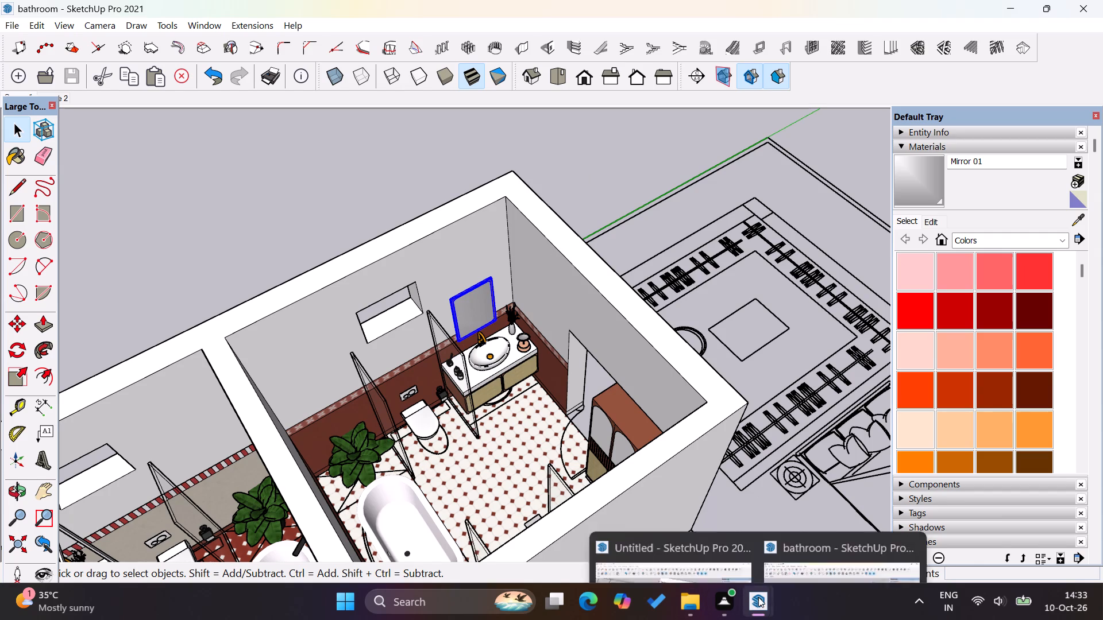
Return to the Untitled model and paste the mirror onto the window wall behind the vanity basin, leaving it deselected.
{"action": "left_click", "coordinate": [716, 549]}
{"action": "key", "text": "ctrl+v"}
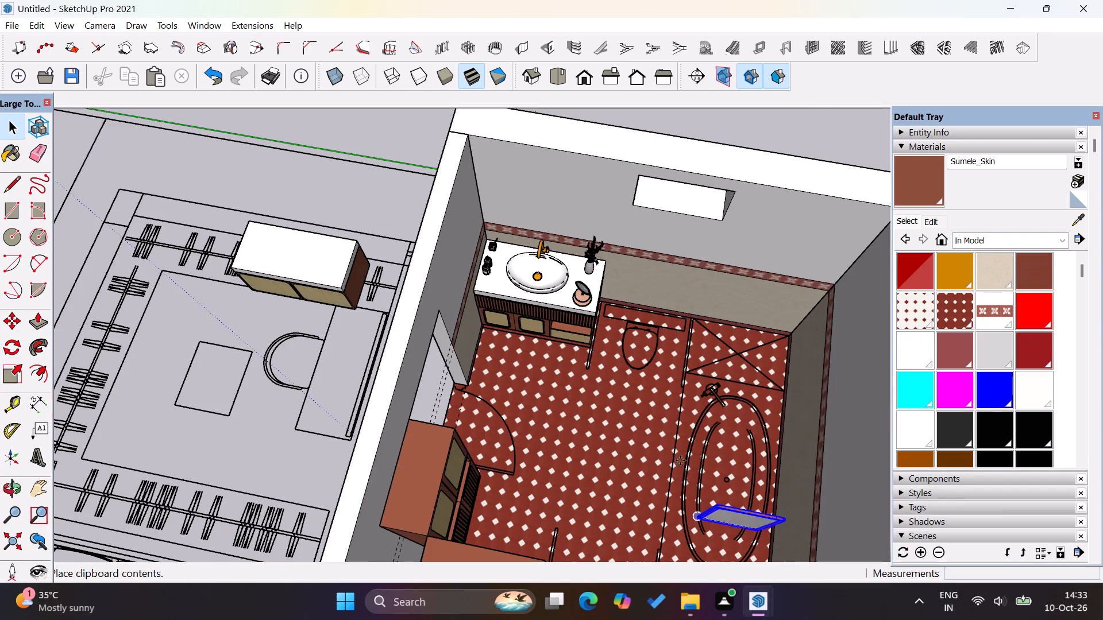
{"action": "scroll", "coordinate": [515, 231], "scroll_direction": "up", "scroll_amount": 19}
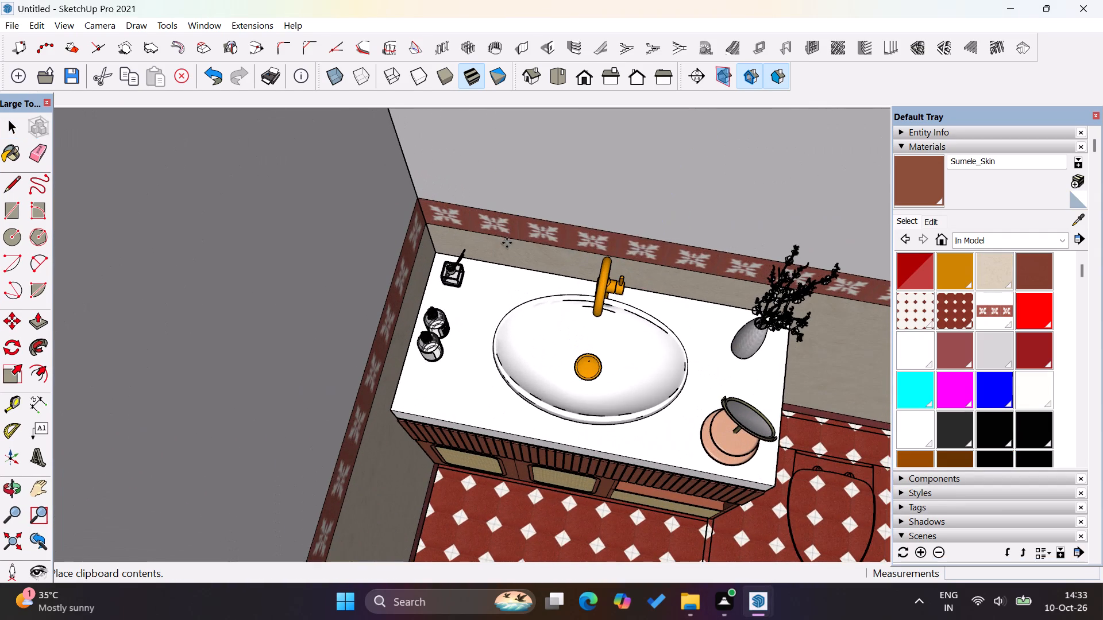
{"action": "left_click", "coordinate": [506, 241]}
{"action": "scroll", "coordinate": [493, 278], "scroll_direction": "down", "scroll_amount": 14}
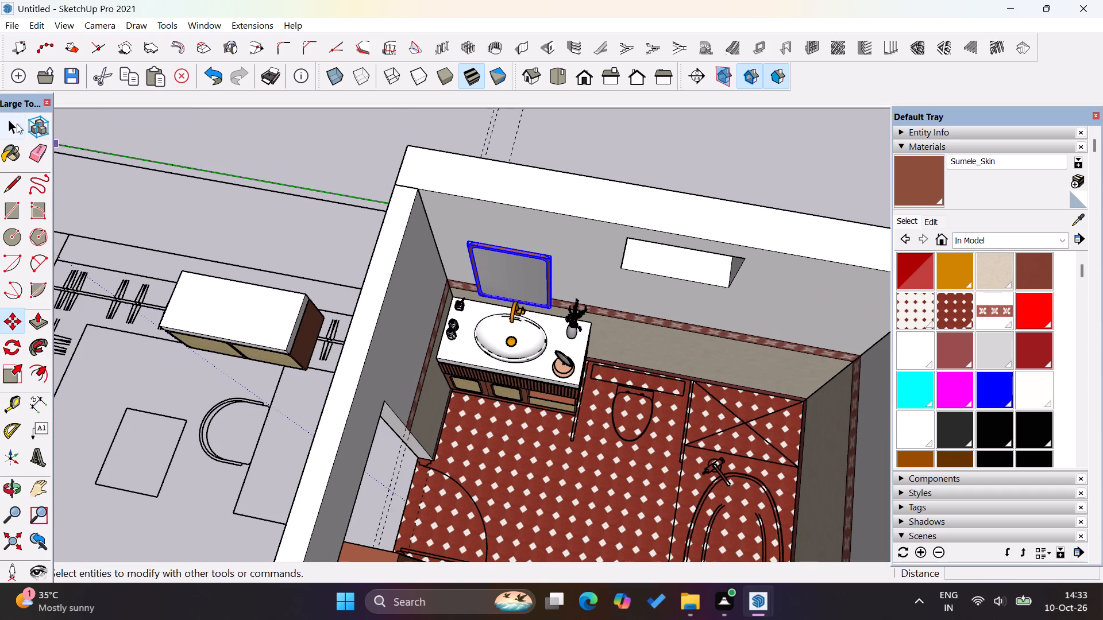
{"action": "left_click", "coordinate": [11, 123]}
{"action": "left_click", "coordinate": [204, 120]}
Move the wall mirror straight up about 3 5/16 in along the wall from its lower corner at the tile border's bottom edge.
{"action": "scroll", "coordinate": [597, 265], "scroll_direction": "up", "scroll_amount": 11}
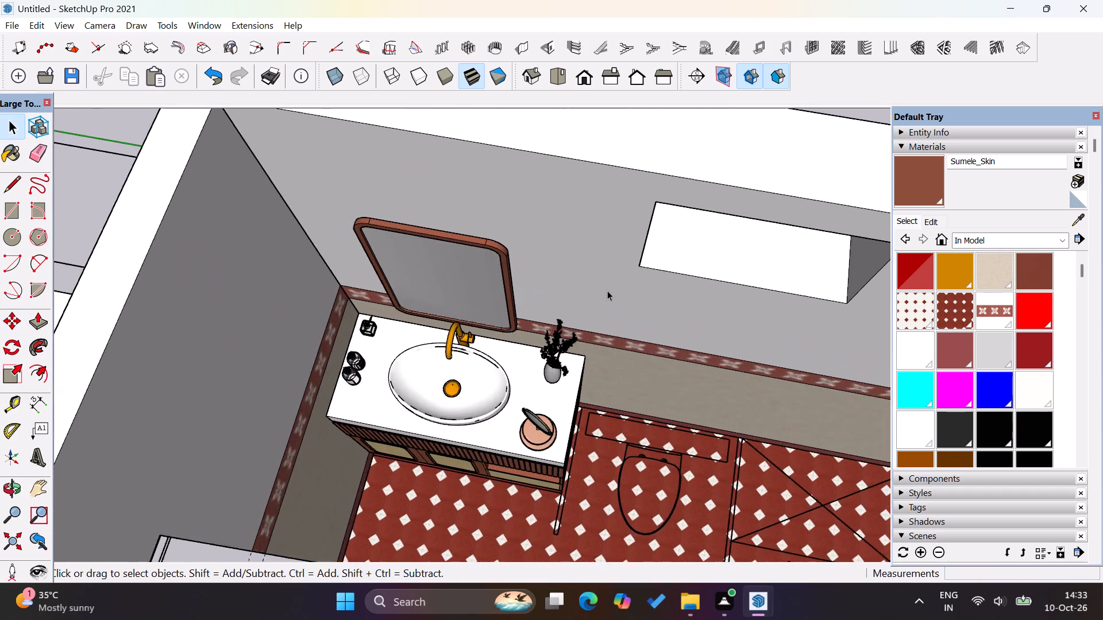
{"action": "scroll", "coordinate": [607, 290], "scroll_direction": "up", "scroll_amount": 14}
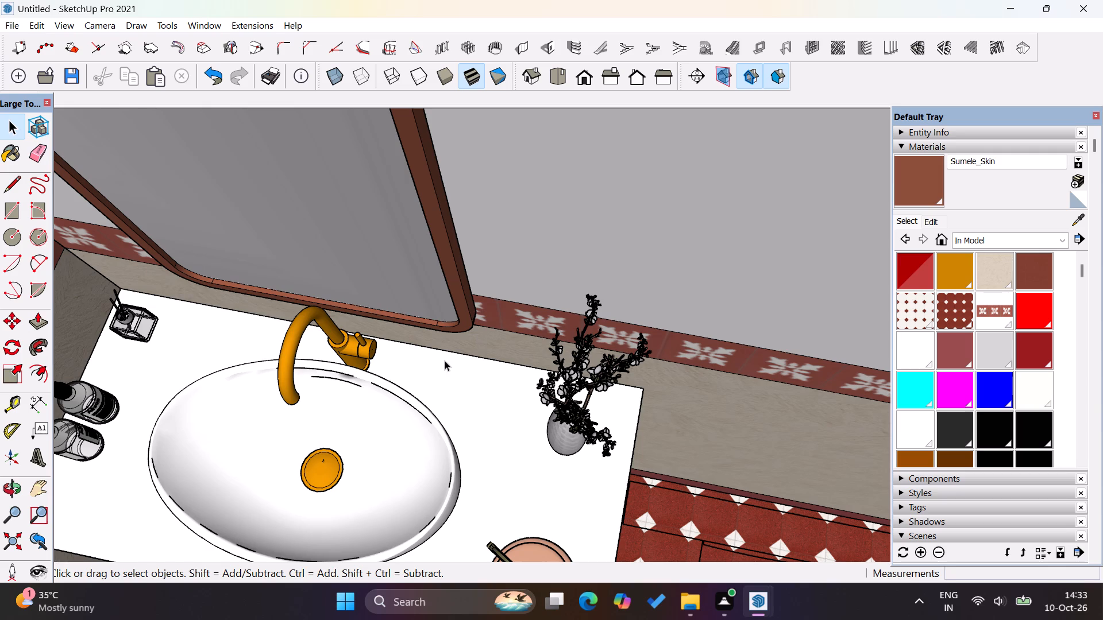
{"action": "middle_click_drag", "start_coordinate": [442, 361], "coordinate": [433, 159]}
{"action": "scroll", "coordinate": [497, 340], "scroll_direction": "down", "scroll_amount": 10}
{"action": "scroll", "coordinate": [448, 426], "scroll_direction": "down", "scroll_amount": 5}
{"action": "scroll", "coordinate": [439, 340], "scroll_direction": "up", "scroll_amount": 3}
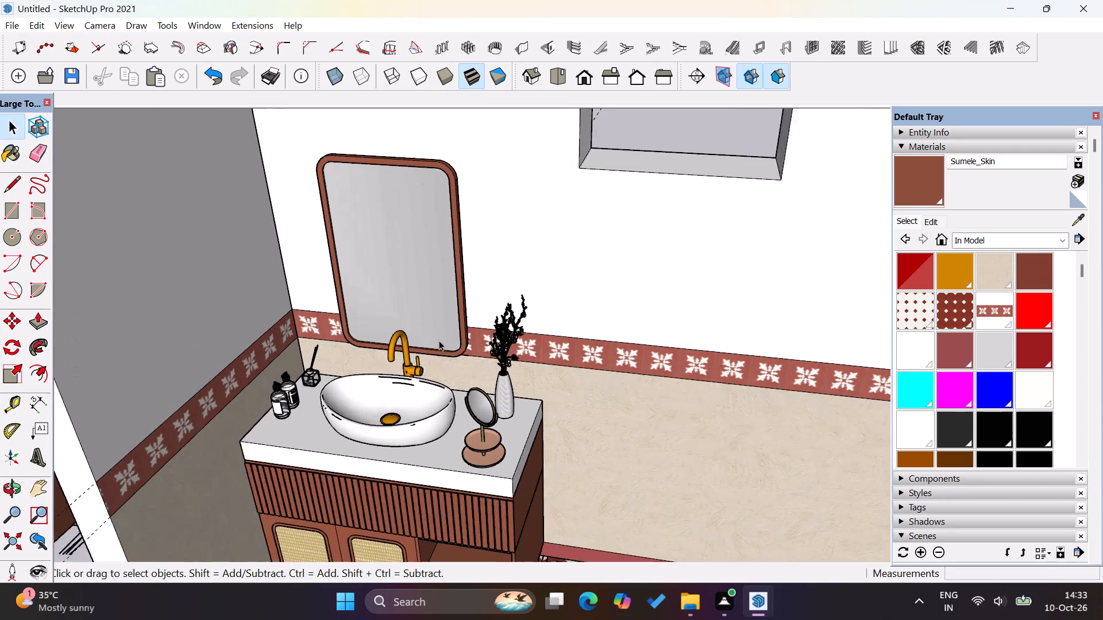
{"action": "scroll", "coordinate": [439, 340], "scroll_direction": "up", "scroll_amount": 8}
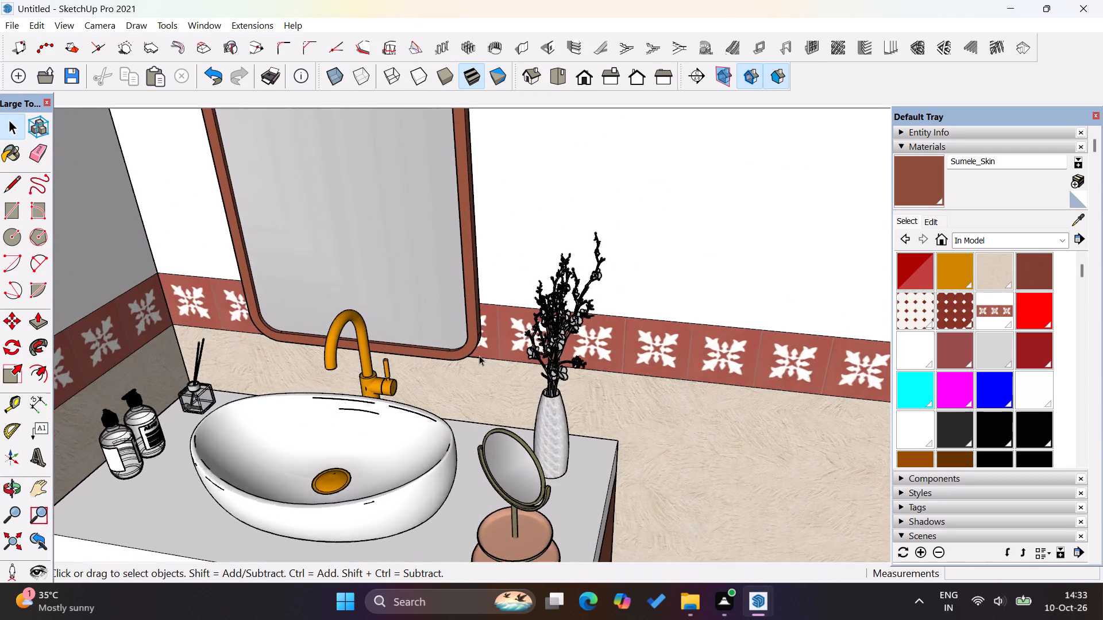
{"action": "scroll", "coordinate": [479, 355], "scroll_direction": "up", "scroll_amount": 11}
{"action": "middle_click_drag", "start_coordinate": [472, 356], "coordinate": [497, 176]}
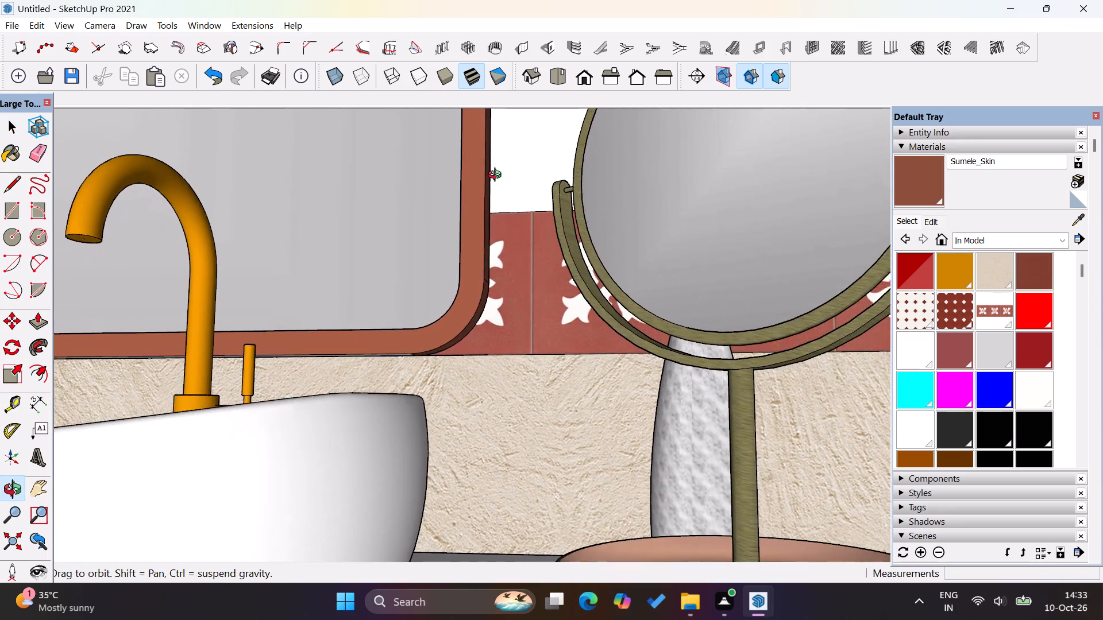
{"action": "middle_click_drag", "start_coordinate": [497, 176], "coordinate": [374, 330]}
{"action": "scroll", "coordinate": [445, 321], "scroll_direction": "up", "scroll_amount": 9}
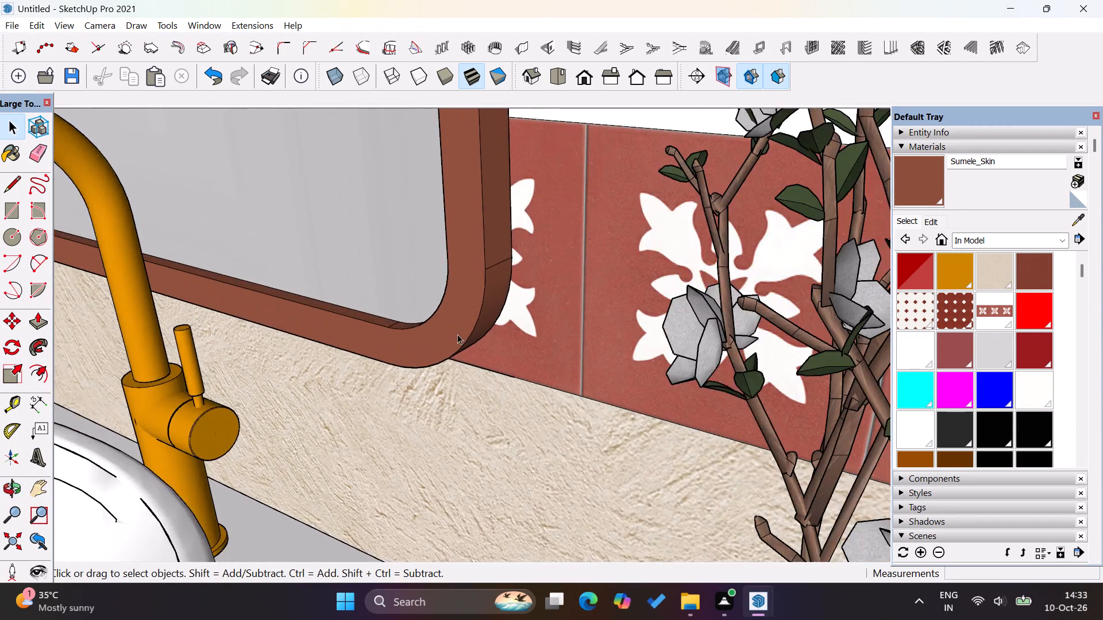
{"action": "scroll", "coordinate": [457, 334], "scroll_direction": "up", "scroll_amount": 19}
{"action": "middle_click_drag", "start_coordinate": [455, 400], "coordinate": [454, 142]}
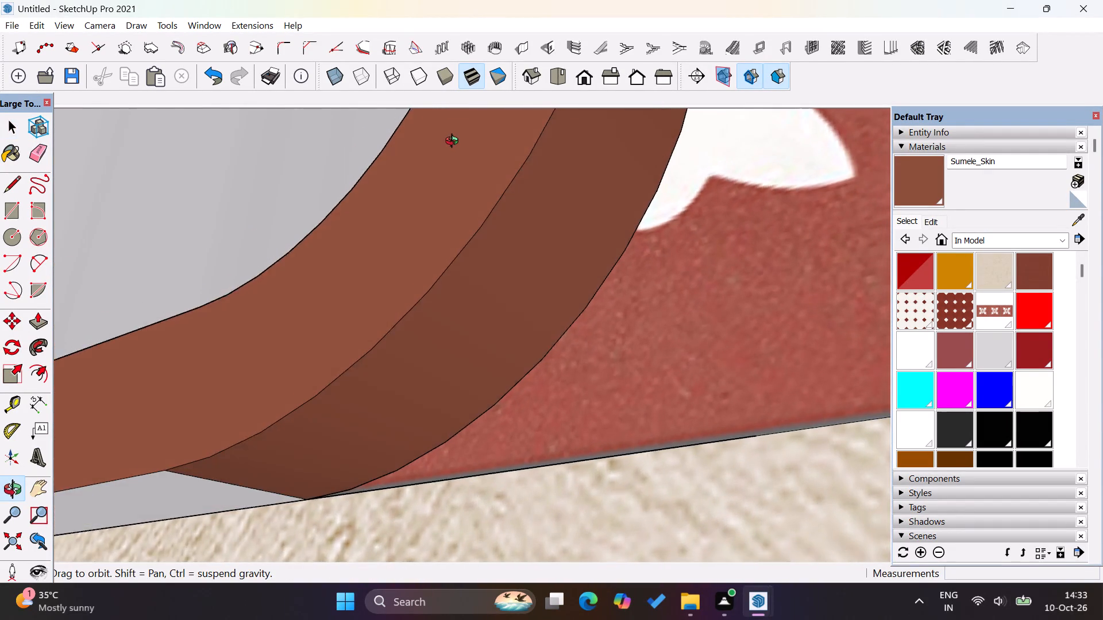
{"action": "middle_click_drag", "start_coordinate": [454, 142], "coordinate": [463, 137]}
{"action": "left_click", "coordinate": [385, 342]}
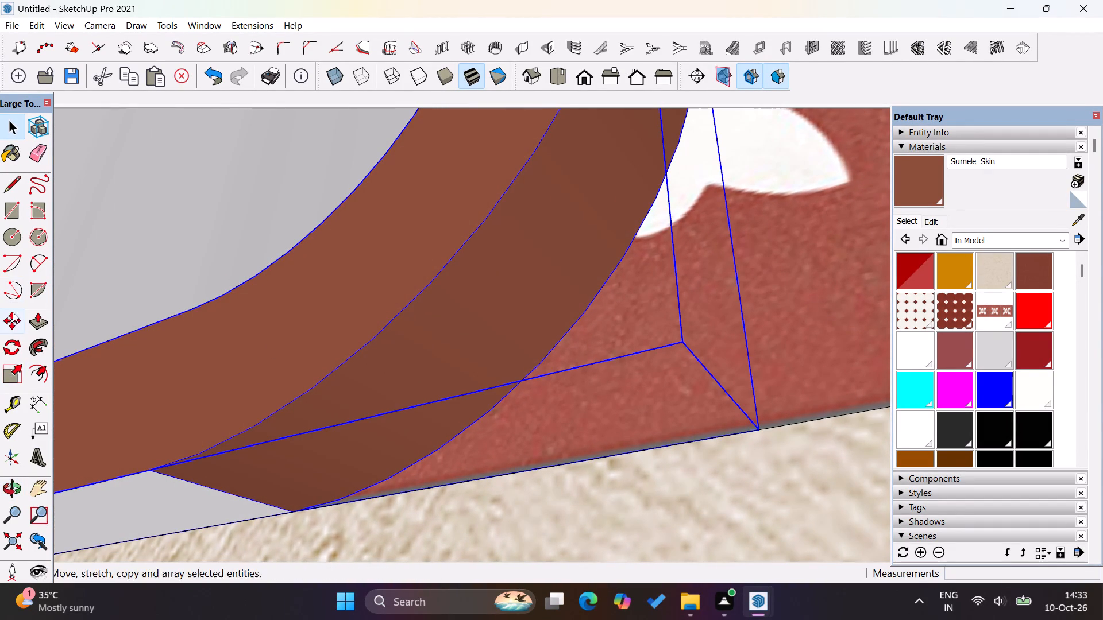
{"action": "left_click", "coordinate": [13, 315]}
{"action": "left_click", "coordinate": [758, 428]}
{"action": "scroll", "coordinate": [743, 387], "scroll_direction": "down", "scroll_amount": 5}
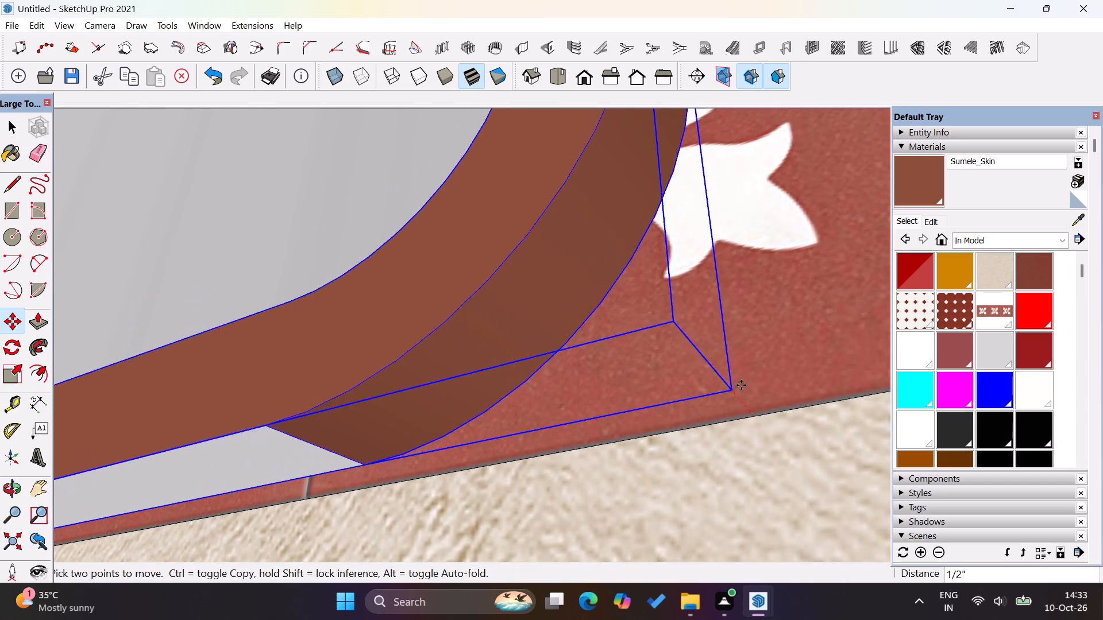
{"action": "scroll", "coordinate": [741, 385], "scroll_direction": "down", "scroll_amount": 15}
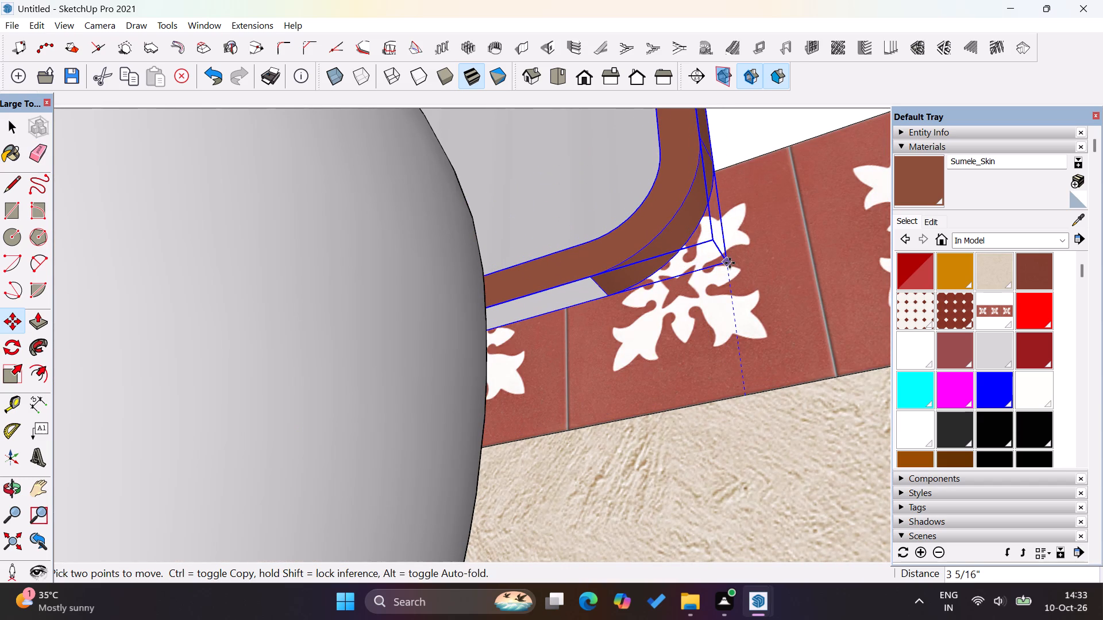
{"action": "left_click", "coordinate": [730, 263]}
{"action": "scroll", "coordinate": [716, 422], "scroll_direction": "down", "scroll_amount": 20}
{"action": "scroll", "coordinate": [716, 422], "scroll_direction": "down", "scroll_amount": 5}
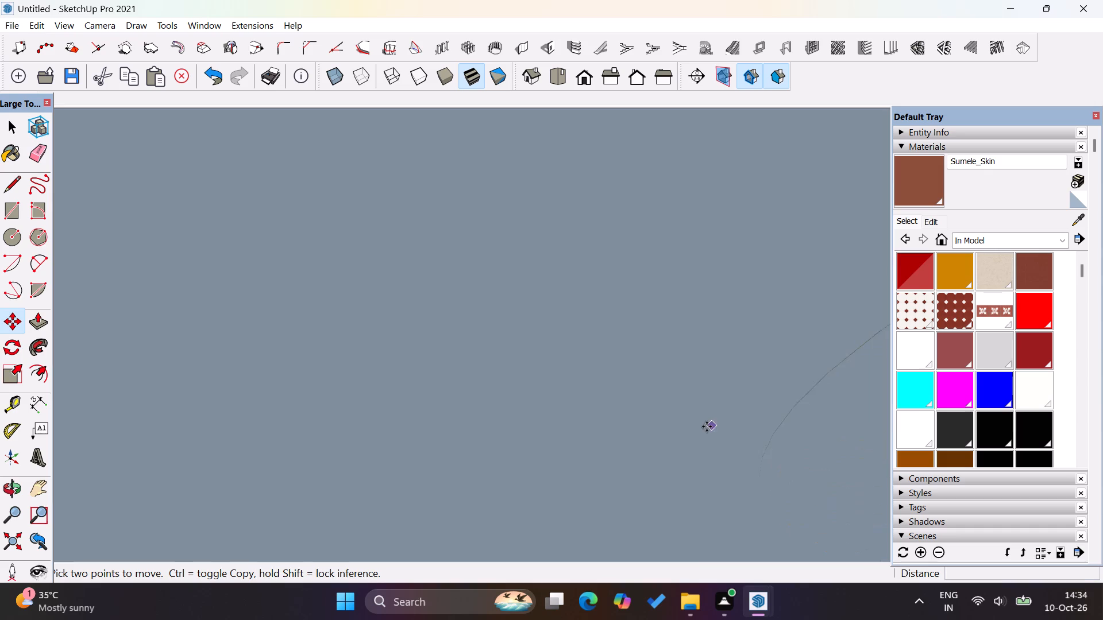
{"action": "scroll", "coordinate": [707, 427], "scroll_direction": "down", "scroll_amount": 20}
{"action": "scroll", "coordinate": [707, 427], "scroll_direction": "down", "scroll_amount": 19}
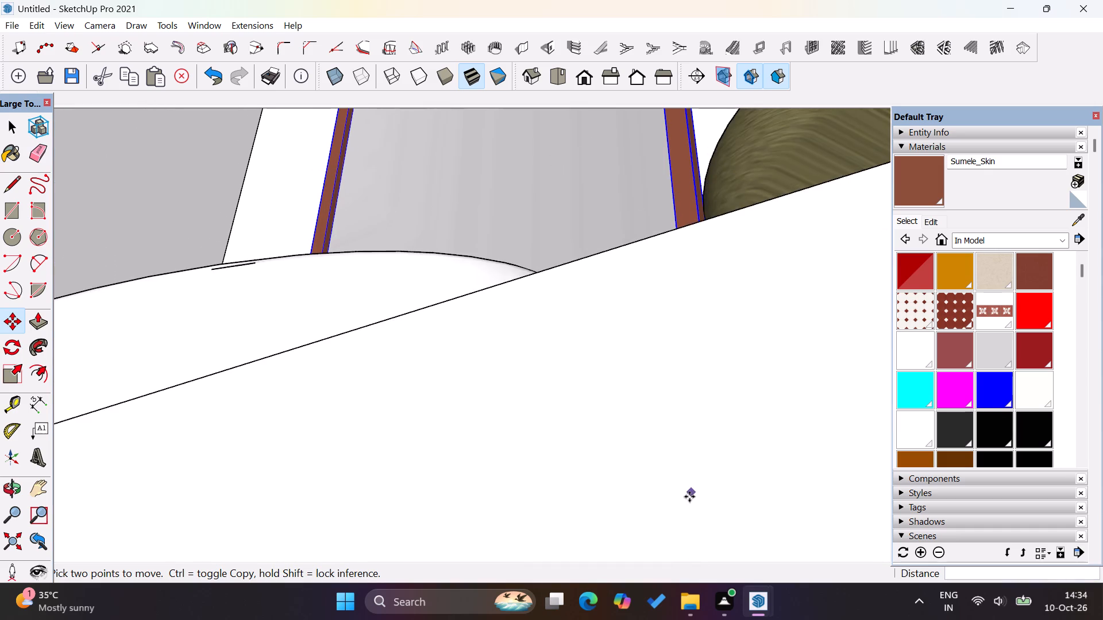
{"action": "scroll", "coordinate": [689, 497], "scroll_direction": "down", "scroll_amount": 20}
{"action": "scroll", "coordinate": [689, 497], "scroll_direction": "down", "scroll_amount": 18}
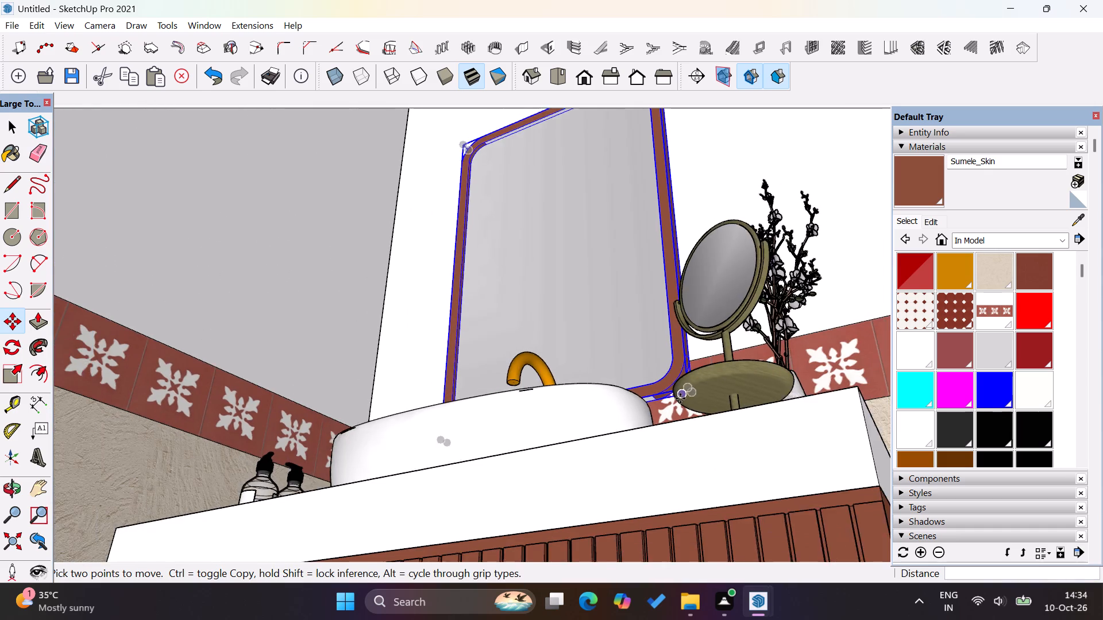
{"action": "scroll", "coordinate": [672, 404], "scroll_direction": "down", "scroll_amount": 12}
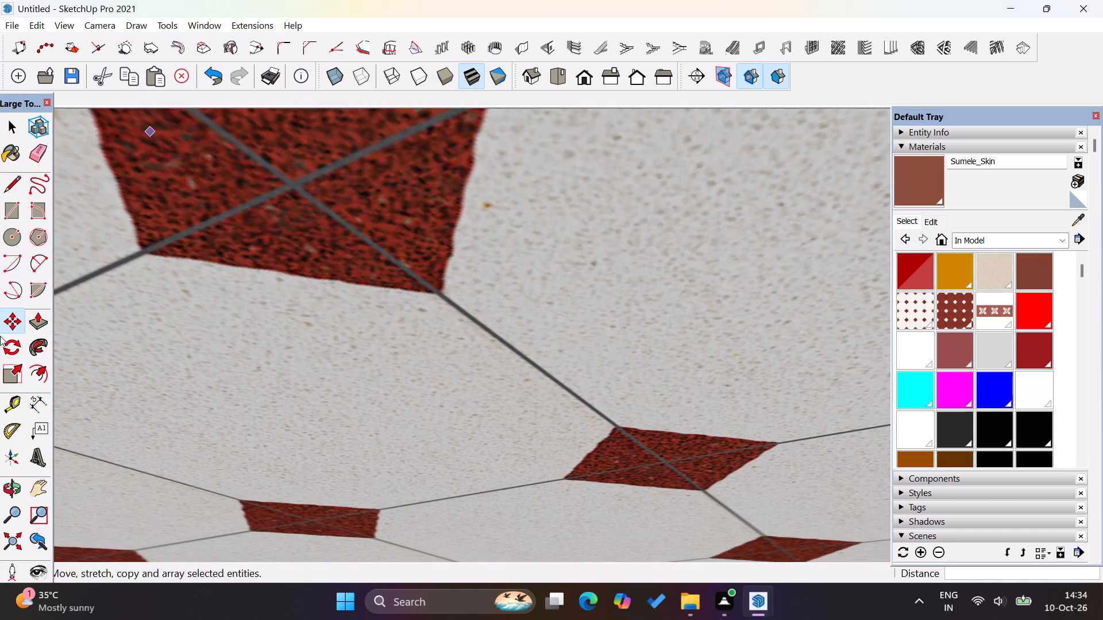
{"action": "left_click", "coordinate": [14, 129]}
Clear the selection and examine the mirror and vanity within the whole bathroom from outside and from above.
{"action": "scroll", "coordinate": [474, 416], "scroll_direction": "down", "scroll_amount": 11}
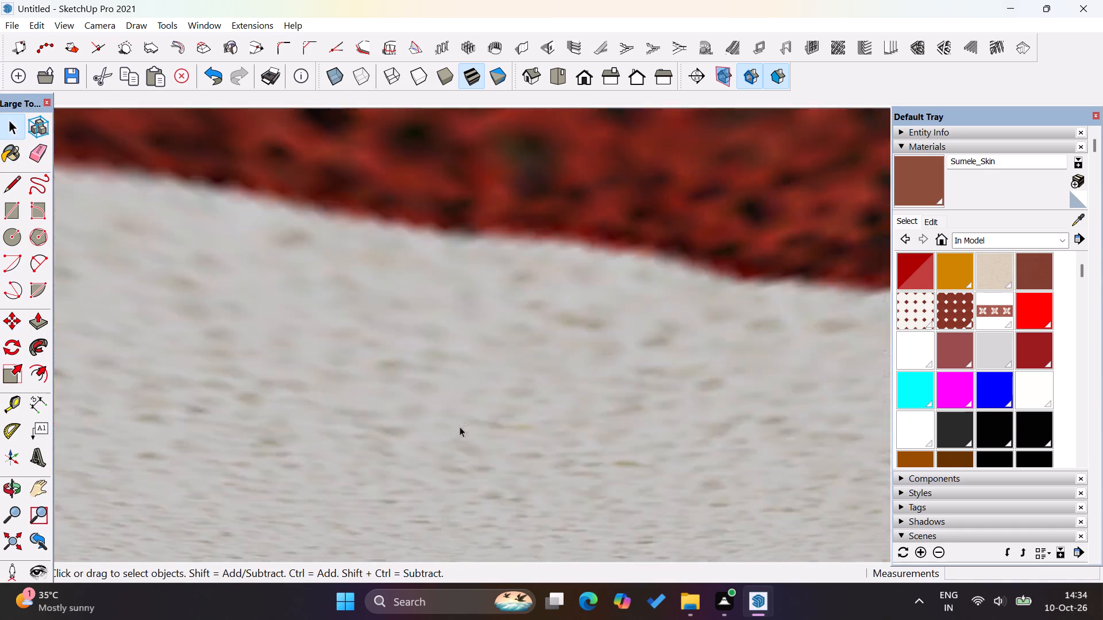
{"action": "scroll", "coordinate": [460, 427], "scroll_direction": "down", "scroll_amount": 20}
{"action": "scroll", "coordinate": [460, 427], "scroll_direction": "down", "scroll_amount": 19}
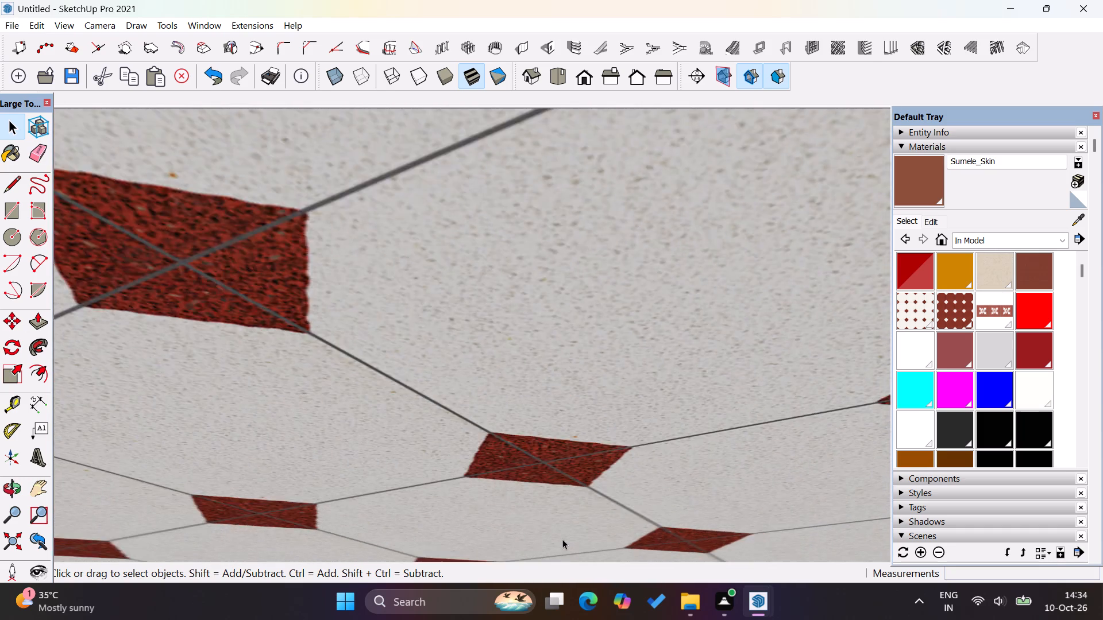
{"action": "scroll", "coordinate": [562, 539], "scroll_direction": "down", "scroll_amount": 19}
{"action": "scroll", "coordinate": [608, 438], "scroll_direction": "down", "scroll_amount": 13}
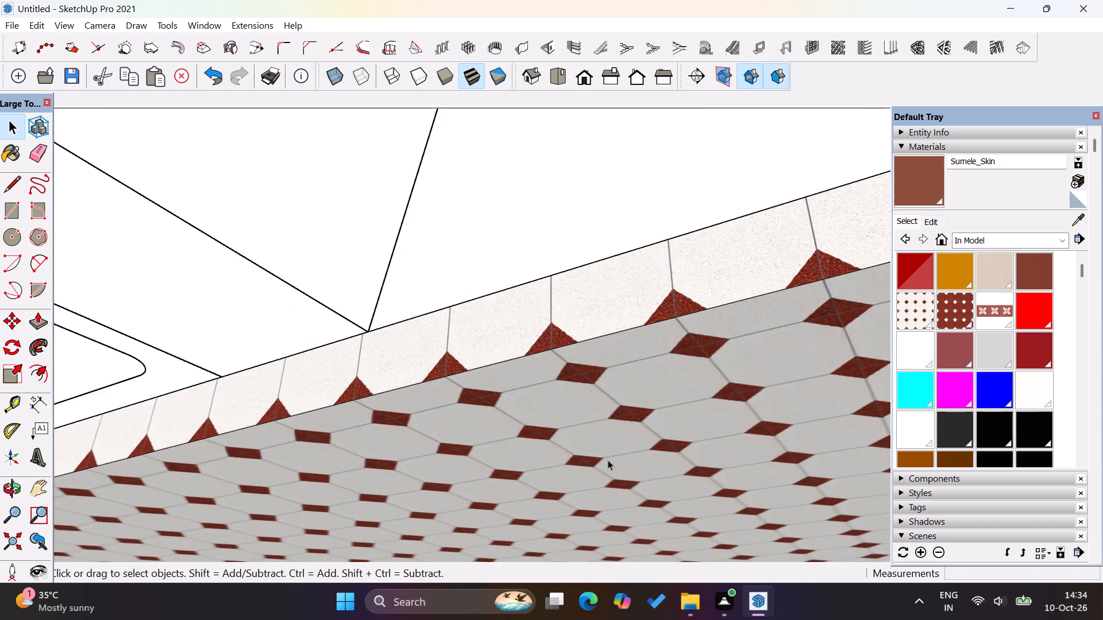
{"action": "scroll", "coordinate": [608, 460], "scroll_direction": "down", "scroll_amount": 20}
{"action": "scroll", "coordinate": [573, 439], "scroll_direction": "down", "scroll_amount": 6}
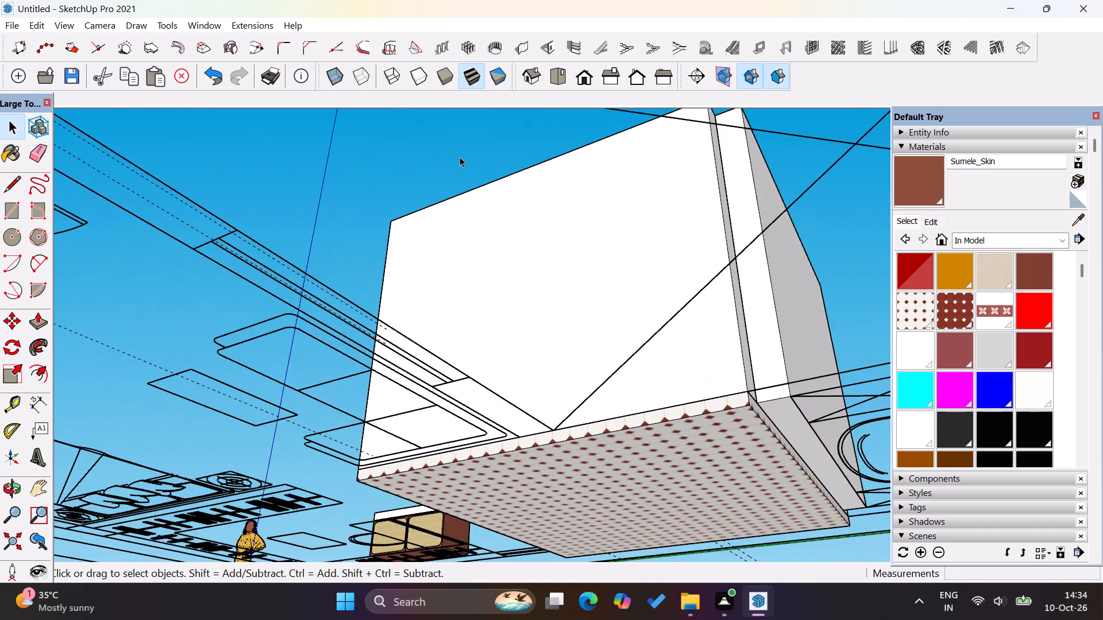
{"action": "left_click", "coordinate": [362, 174]}
{"action": "middle_click_drag", "start_coordinate": [456, 246], "coordinate": [452, 454]}
{"action": "scroll", "coordinate": [450, 457], "scroll_direction": "down", "scroll_amount": 6}
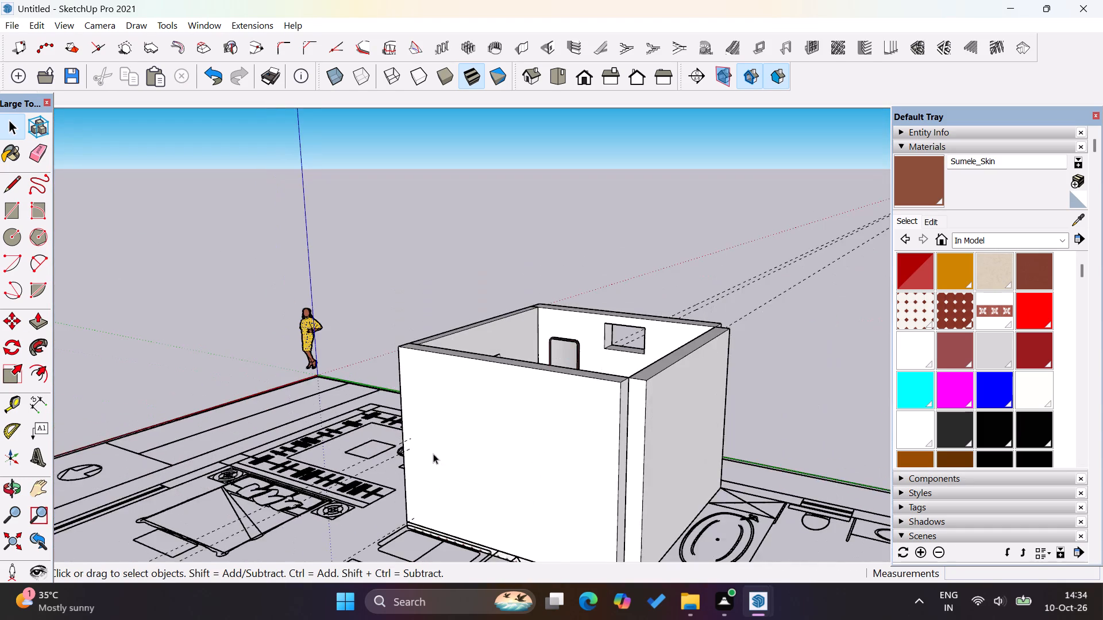
{"action": "scroll", "coordinate": [430, 445], "scroll_direction": "down", "scroll_amount": 4}
{"action": "middle_click_drag", "start_coordinate": [495, 421], "coordinate": [531, 493]}
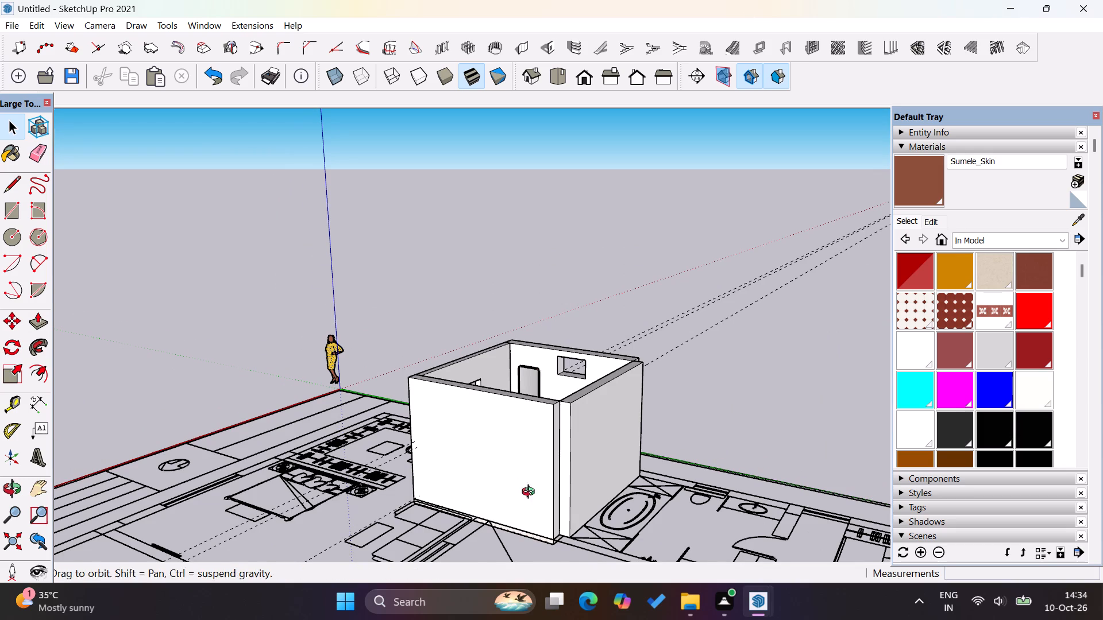
{"action": "middle_click_drag", "start_coordinate": [531, 493], "coordinate": [545, 523]}
{"action": "scroll", "coordinate": [557, 408], "scroll_direction": "up", "scroll_amount": 15}
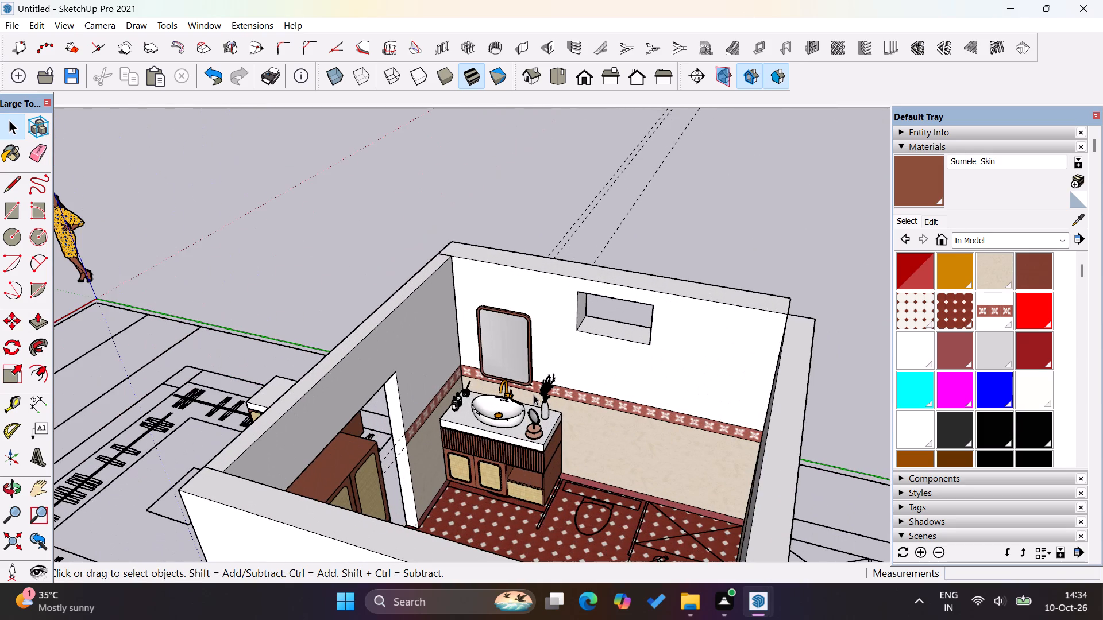
{"action": "scroll", "coordinate": [524, 384], "scroll_direction": "up", "scroll_amount": 5}
{"action": "scroll", "coordinate": [506, 389], "scroll_direction": "down", "scroll_amount": 7}
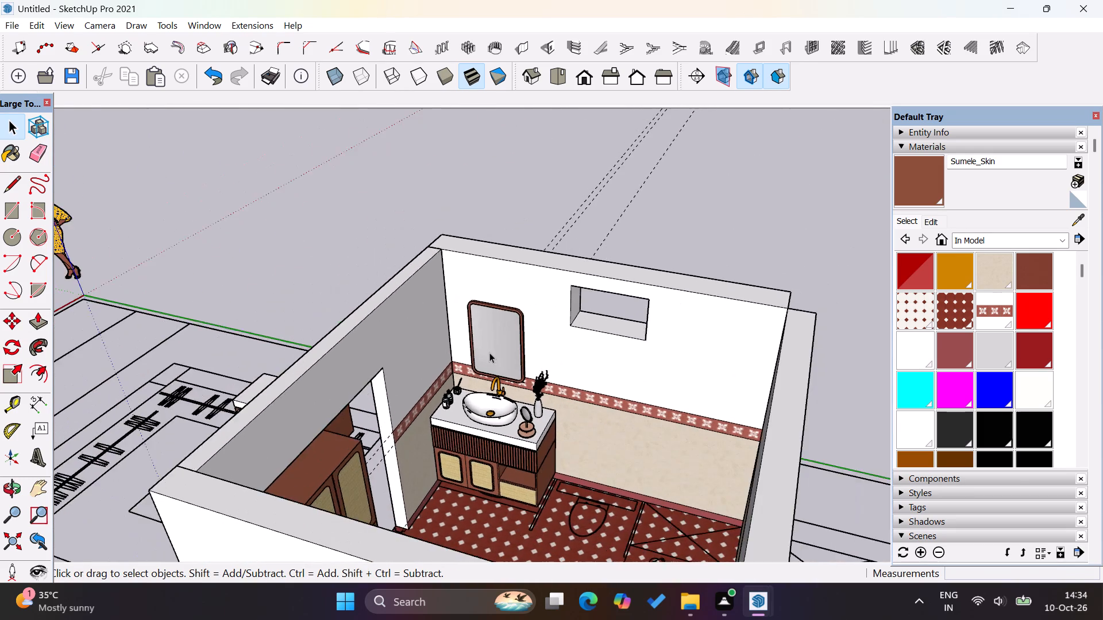
{"action": "scroll", "coordinate": [489, 352], "scroll_direction": "down", "scroll_amount": 3}
{"action": "middle_click_drag", "start_coordinate": [459, 478], "coordinate": [736, 484]}
{"action": "scroll", "coordinate": [693, 392], "scroll_direction": "up", "scroll_amount": 4}
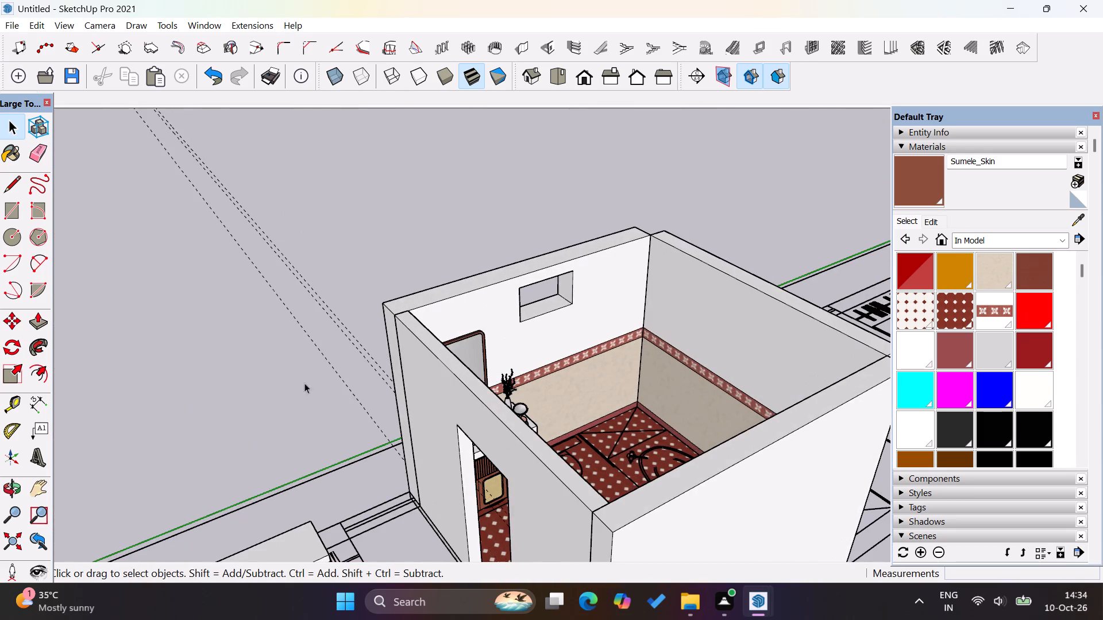
{"action": "scroll", "coordinate": [278, 390], "scroll_direction": "down", "scroll_amount": 4}
{"action": "middle_click_drag", "start_coordinate": [553, 447], "coordinate": [498, 553]}
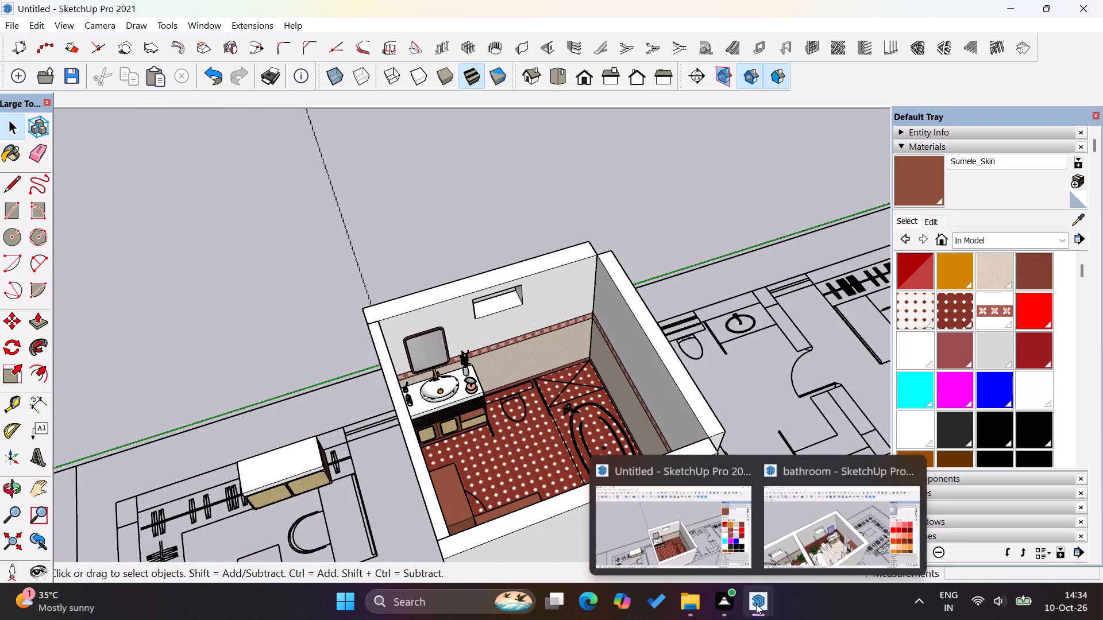
Switch to the bathroom model and group the toilet, its wall flush plate and the paper holder together.
{"action": "left_click", "coordinate": [812, 556]}
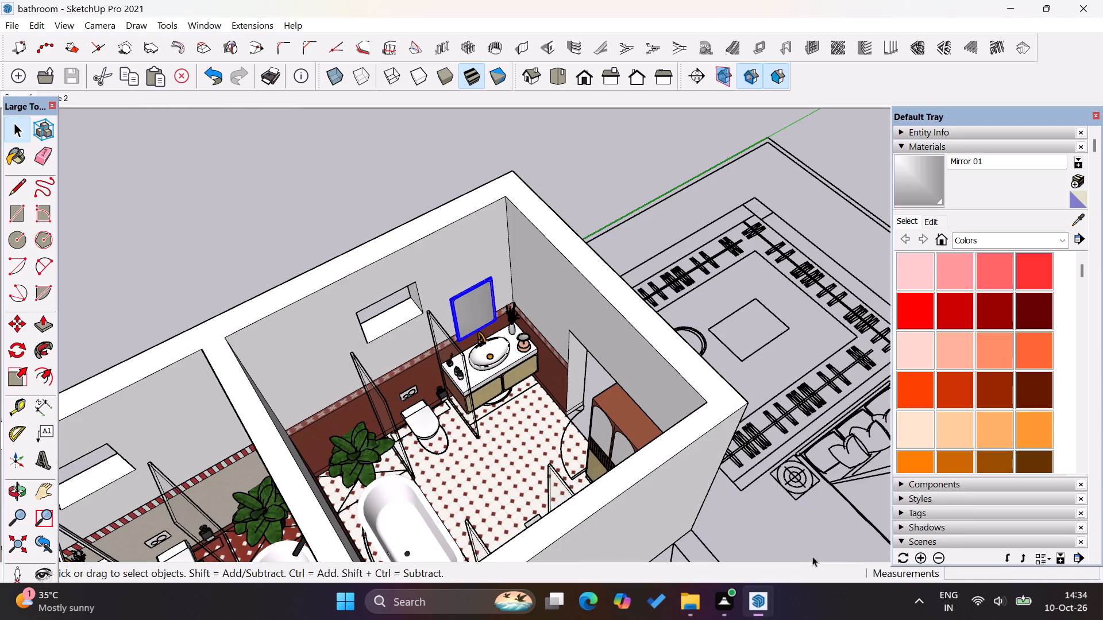
{"action": "scroll", "coordinate": [635, 335], "scroll_direction": "down", "scroll_amount": 3}
{"action": "left_click", "coordinate": [627, 218]}
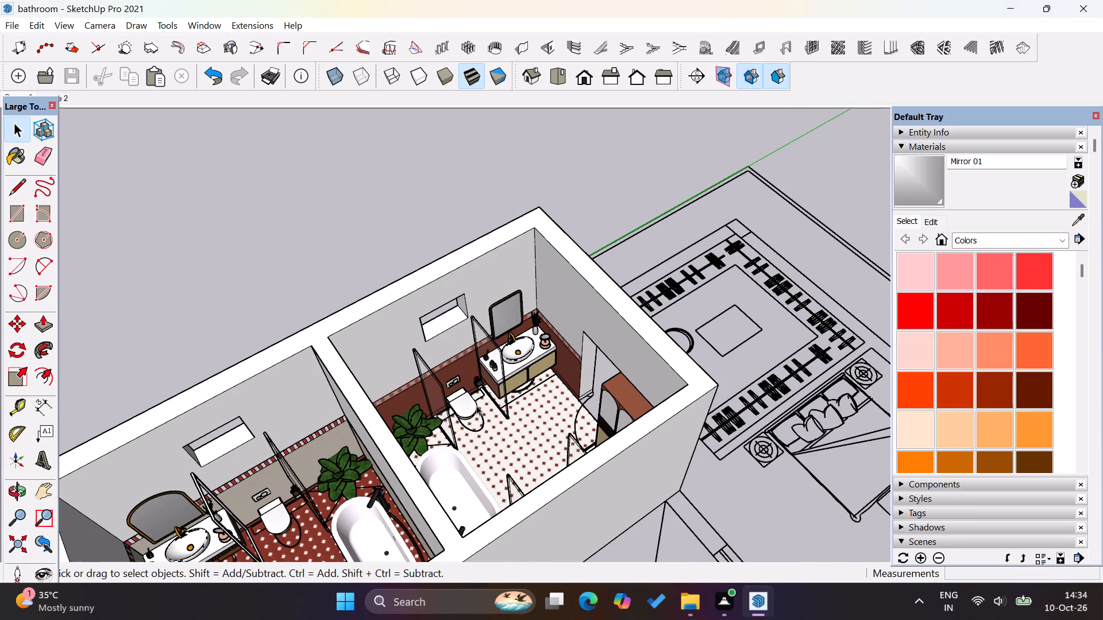
{"action": "left_click", "coordinate": [476, 405]}
{"action": "scroll", "coordinate": [458, 388], "scroll_direction": "up", "scroll_amount": 8}
{"action": "left_click", "coordinate": [453, 377], "text": "ctrl"}
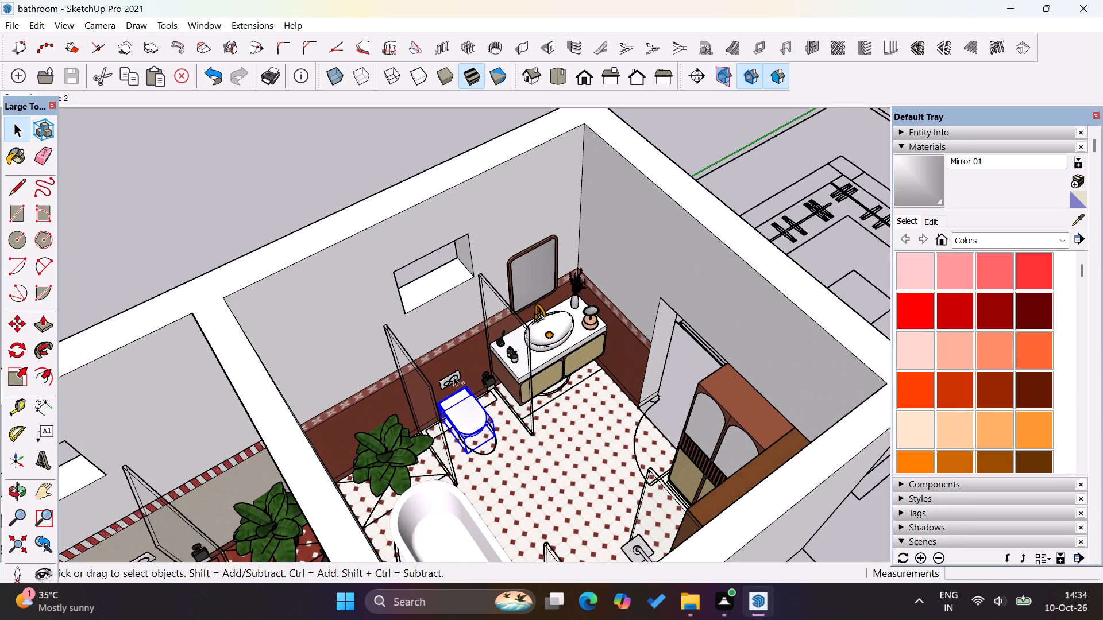
{"action": "scroll", "coordinate": [464, 382], "scroll_direction": "up", "scroll_amount": 13}
{"action": "left_click", "coordinate": [500, 388], "text": "ctrl"}
{"action": "right_click", "coordinate": [500, 388]}
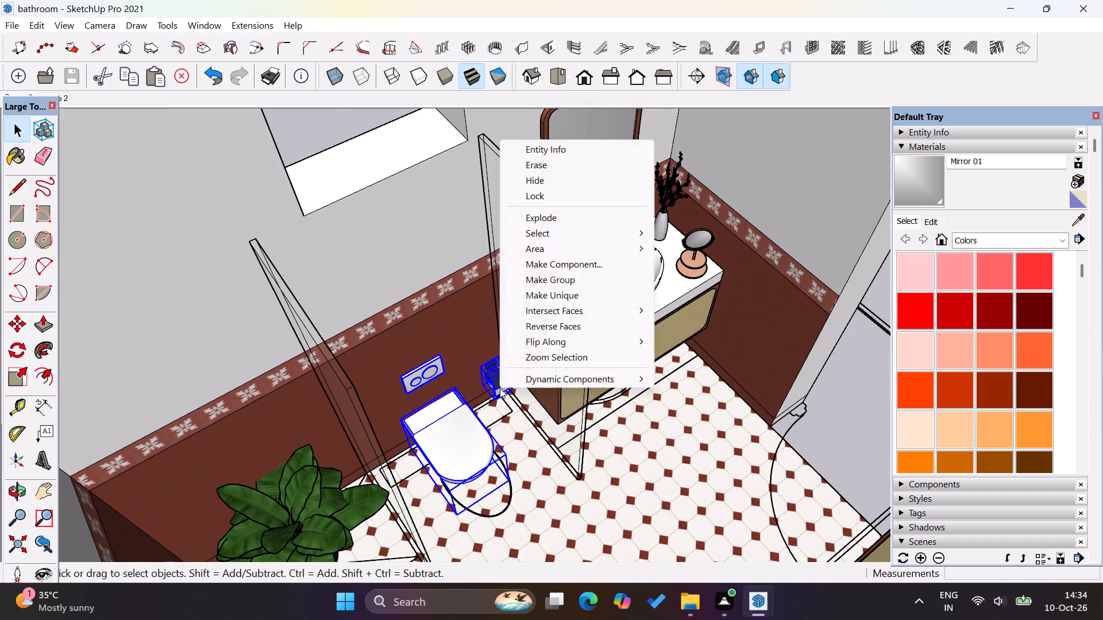
{"action": "left_click", "coordinate": [570, 281]}
{"action": "left_click", "coordinate": [449, 449]}
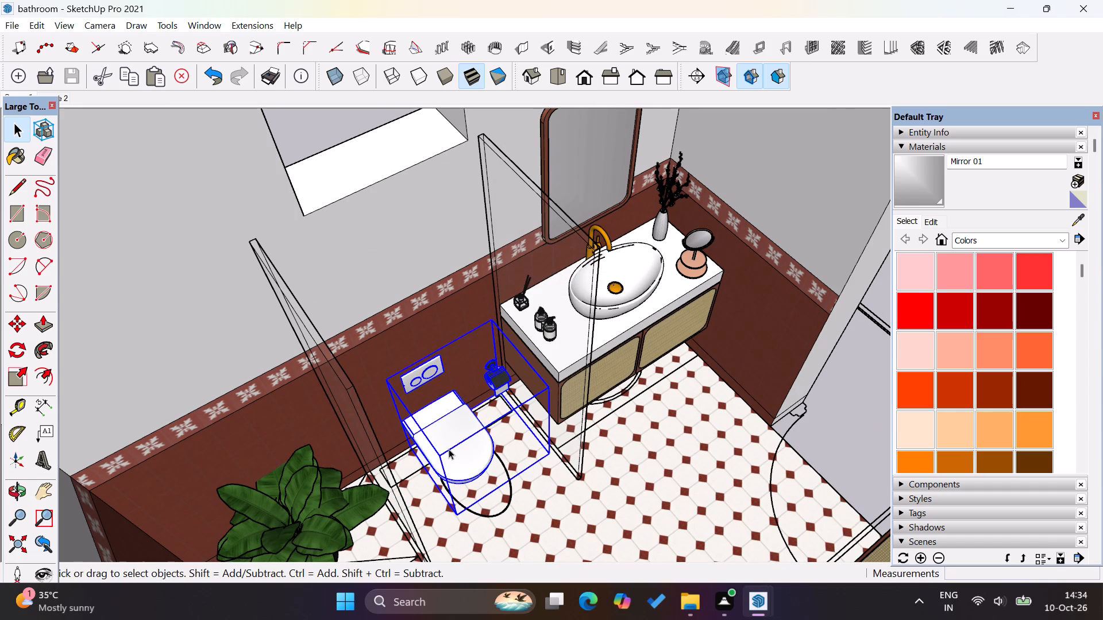
Copy the toilet group together with the bathtub set and its potted plants from the white-tiled bathroom.
{"action": "scroll", "coordinate": [468, 384], "scroll_direction": "down", "scroll_amount": 5}
{"action": "scroll", "coordinate": [434, 332], "scroll_direction": "down", "scroll_amount": 8}
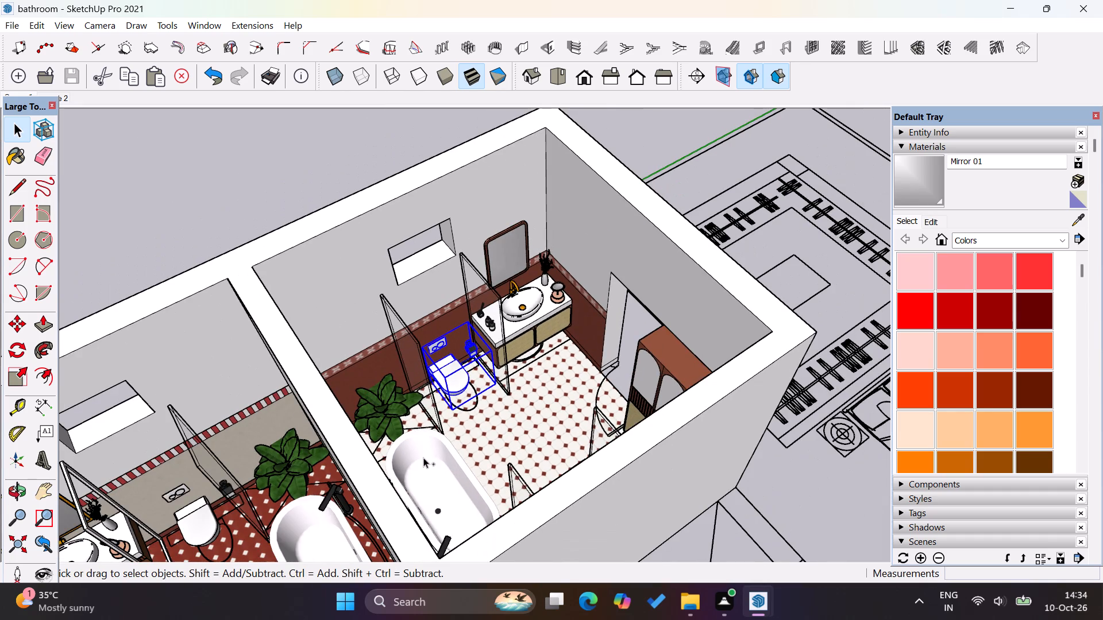
{"action": "left_click", "coordinate": [428, 448], "text": "ctrl"}
{"action": "left_click", "coordinate": [394, 414]}
{"action": "left_click", "coordinate": [430, 477], "text": "ctrl"}
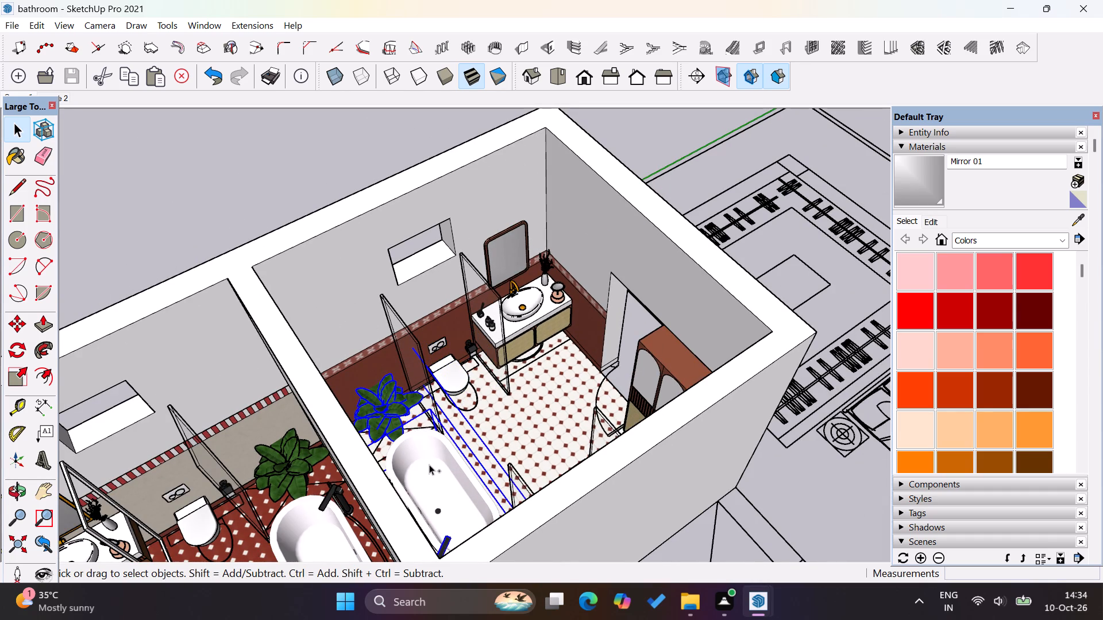
{"action": "left_click", "coordinate": [446, 375], "text": "ctrl"}
{"action": "key", "text": "ctrl+c"}
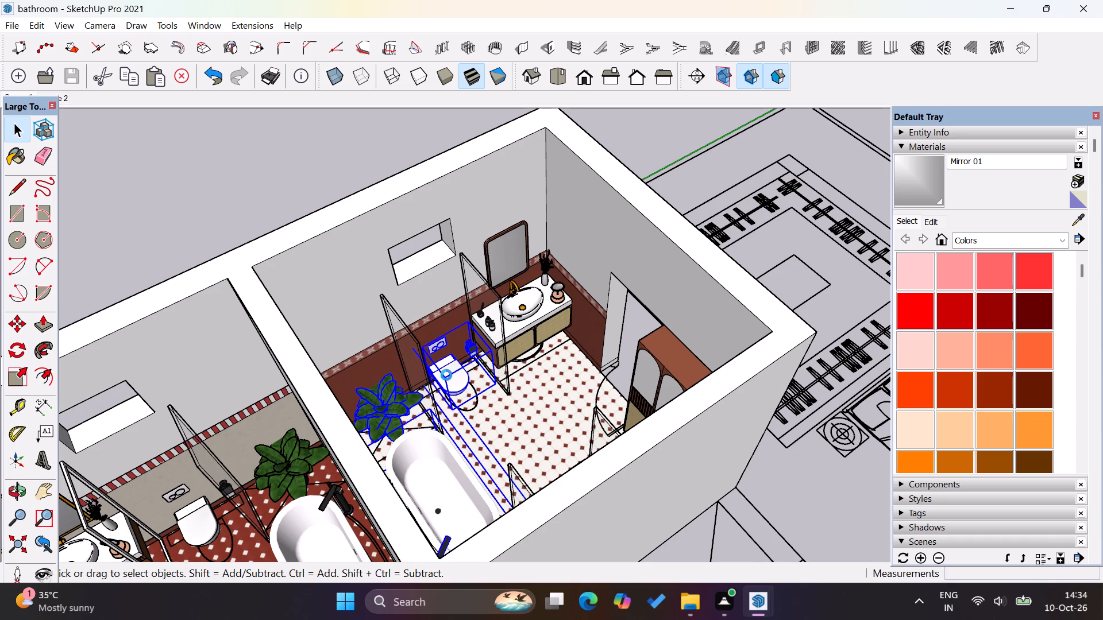
Return to the Untitled model and paste the copied fixtures on the empty ground outside the bathroom, leaving them deselected.
{"action": "left_click", "coordinate": [719, 532]}
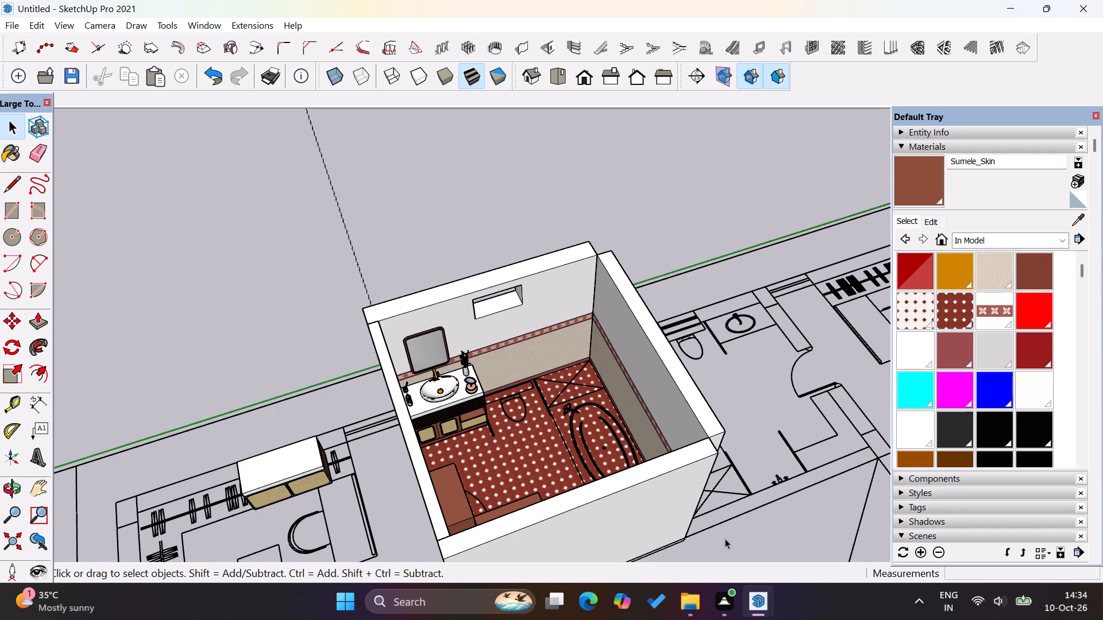
{"action": "key", "text": "ctrl+v"}
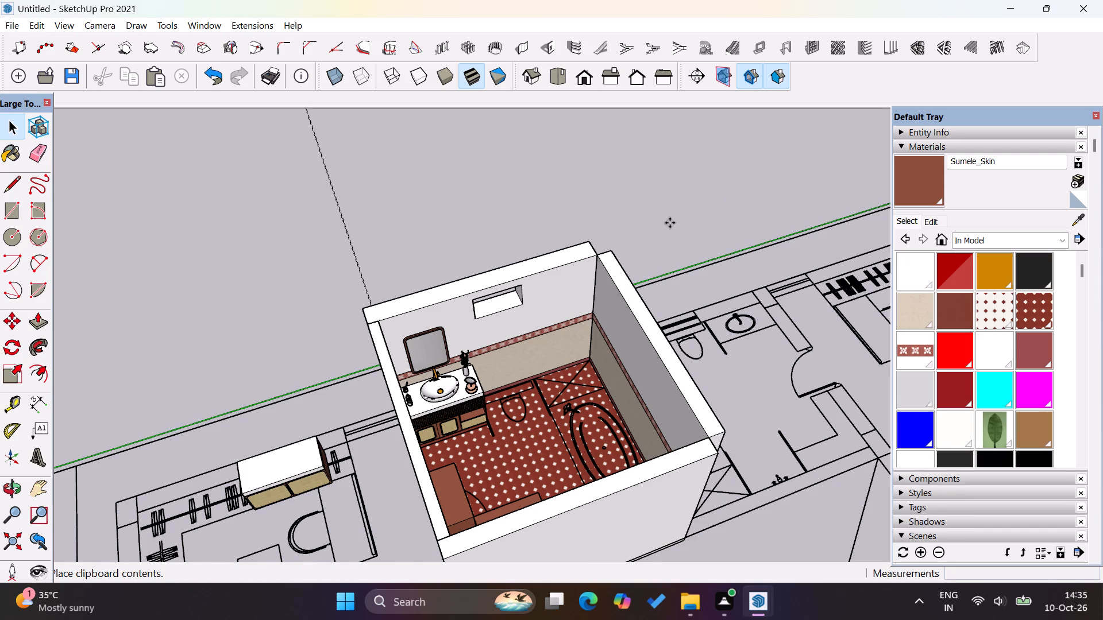
{"action": "scroll", "coordinate": [508, 290], "scroll_direction": "down", "scroll_amount": 7}
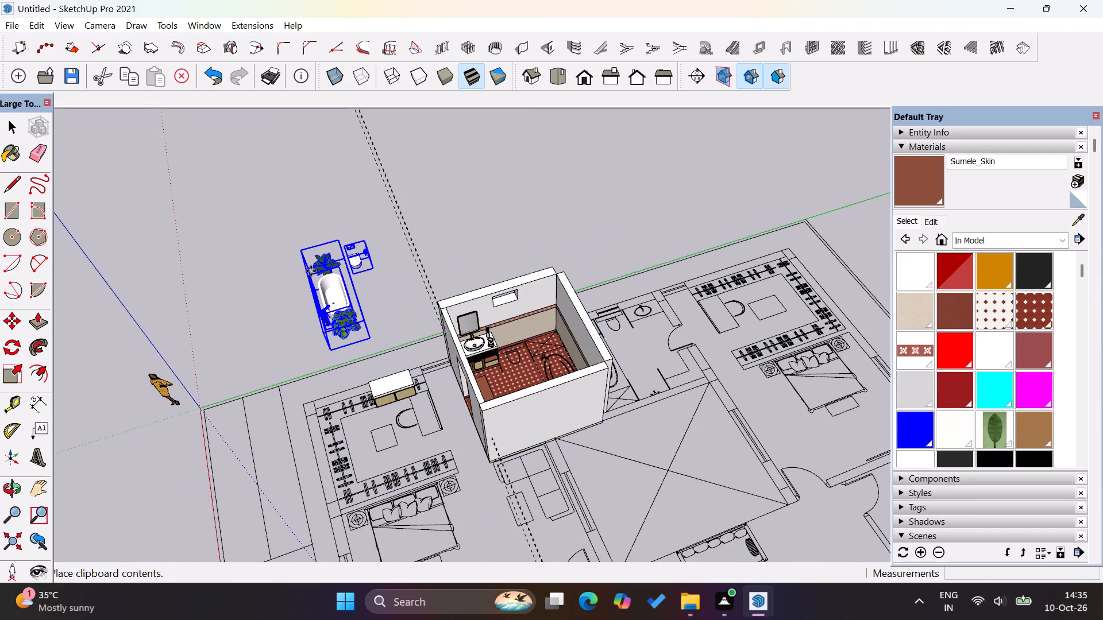
{"action": "left_click", "coordinate": [311, 271]}
{"action": "left_click", "coordinate": [9, 127]}
{"action": "left_click", "coordinate": [214, 166]}
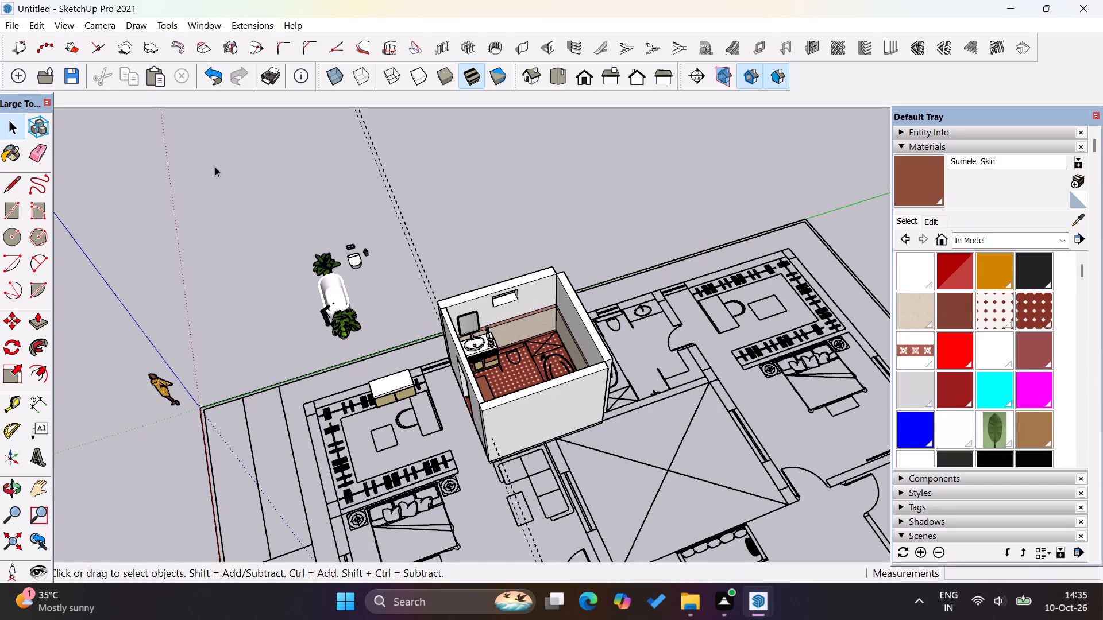
Move the toilet group by its base corner into the red-tiled bathroom, onto the floor beside the vanity.
{"action": "scroll", "coordinate": [358, 314], "scroll_direction": "up", "scroll_amount": 8}
{"action": "left_click", "coordinate": [352, 241]}
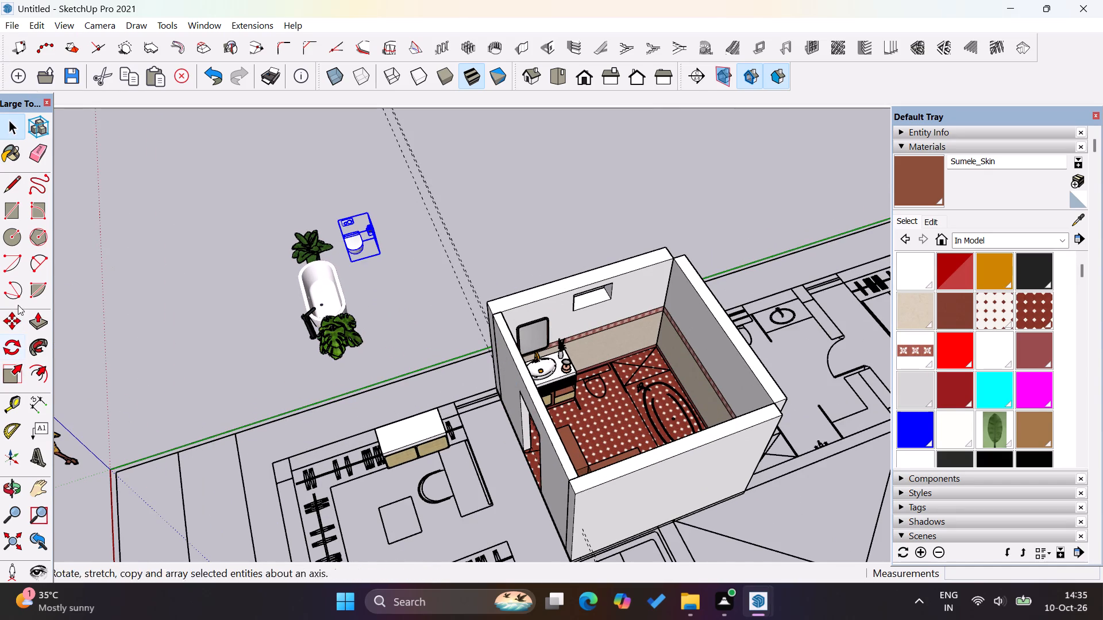
{"action": "left_click", "coordinate": [20, 322]}
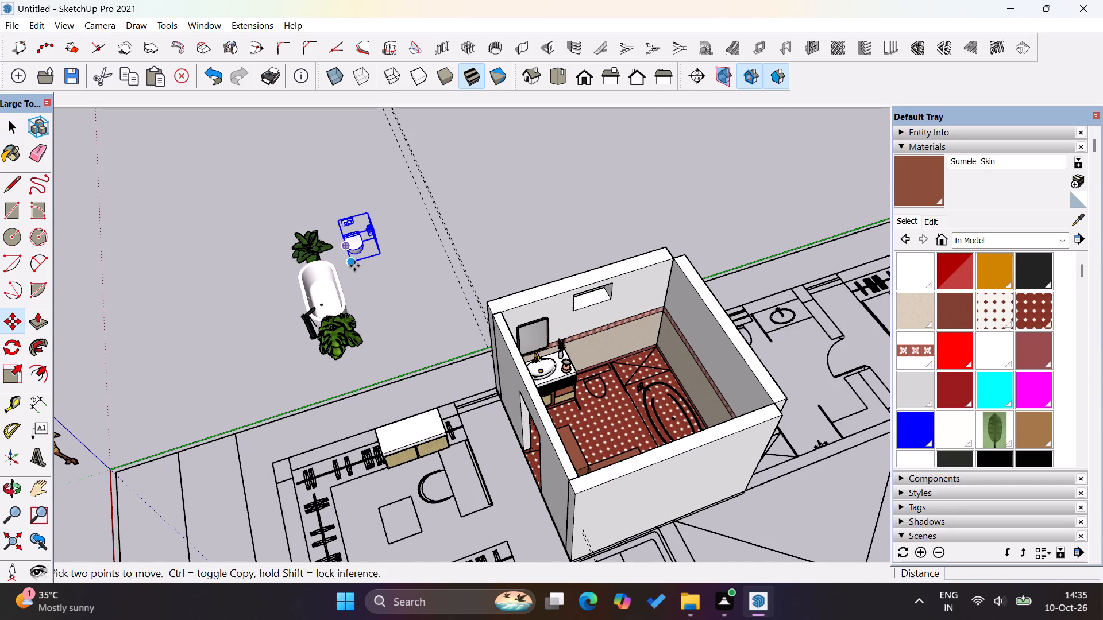
{"action": "left_click", "coordinate": [354, 266]}
{"action": "scroll", "coordinate": [612, 403], "scroll_direction": "up", "scroll_amount": 18}
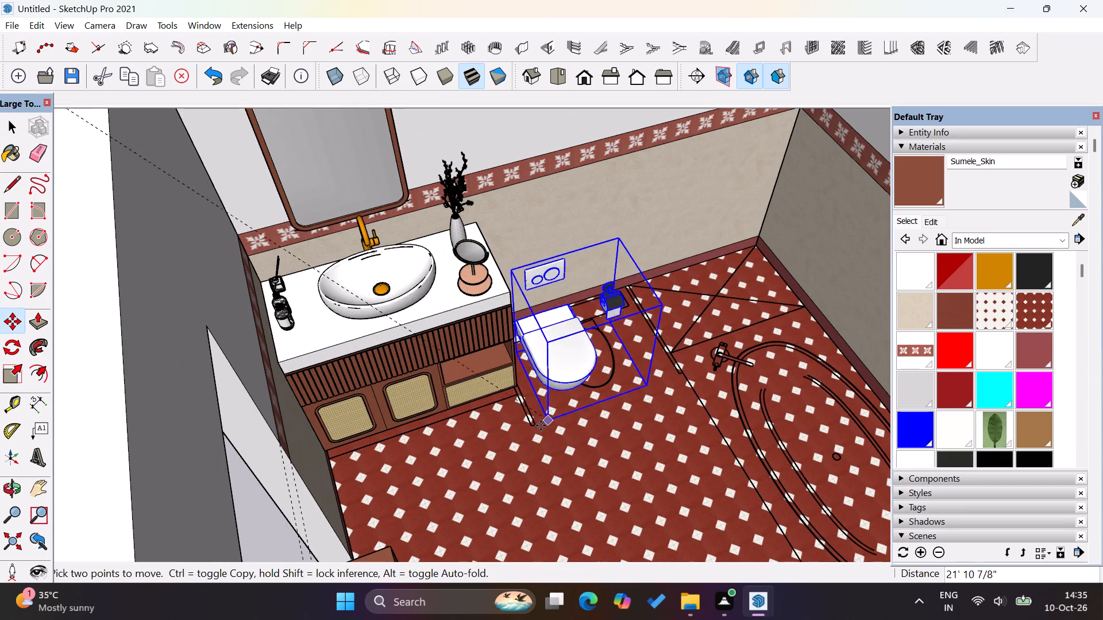
{"action": "left_click", "coordinate": [535, 422]}
Move the toilet group about 11 3/16 in straight back along the red axis towards the window wall.
{"action": "middle_click_drag", "start_coordinate": [698, 412], "coordinate": [562, 443]}
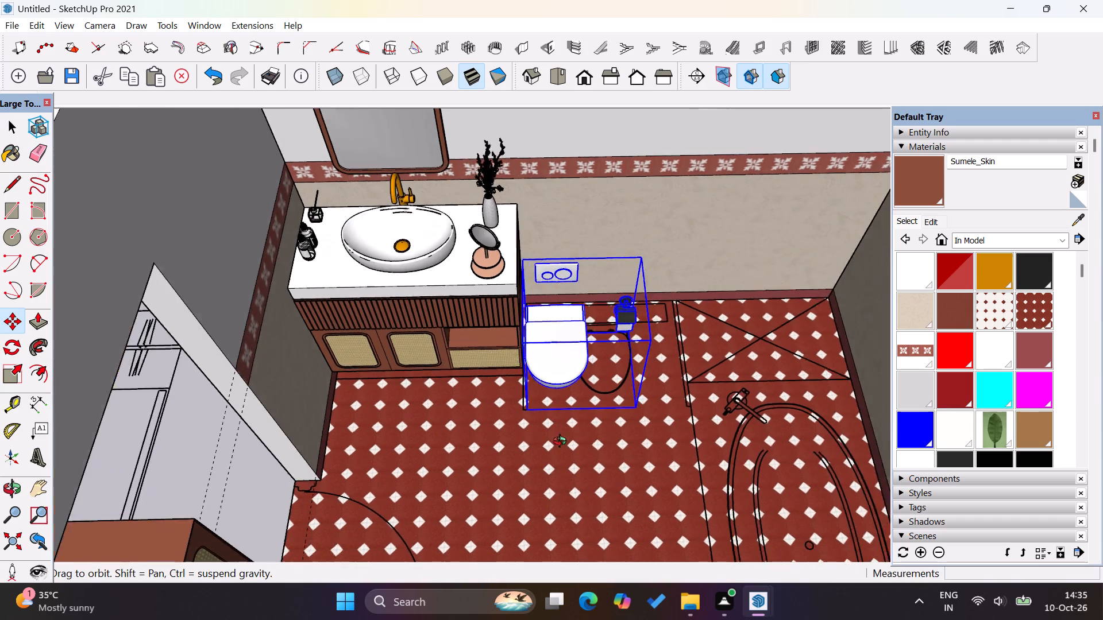
{"action": "middle_click_drag", "start_coordinate": [562, 443], "coordinate": [545, 459]}
{"action": "scroll", "coordinate": [632, 363], "scroll_direction": "up", "scroll_amount": 8}
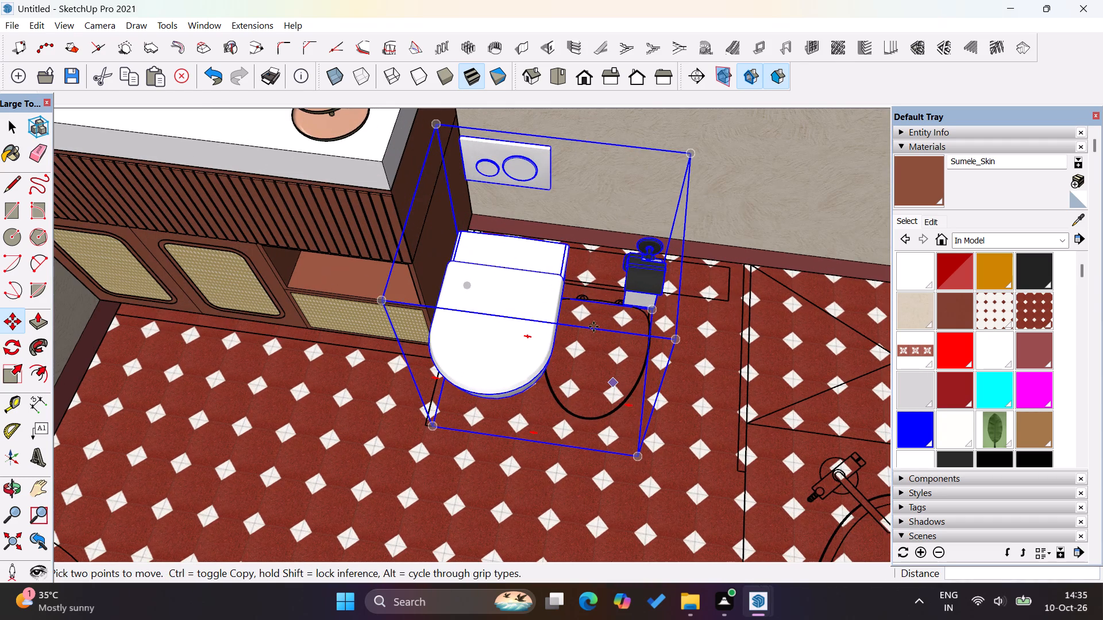
{"action": "scroll", "coordinate": [597, 334], "scroll_direction": "down", "scroll_amount": 5}
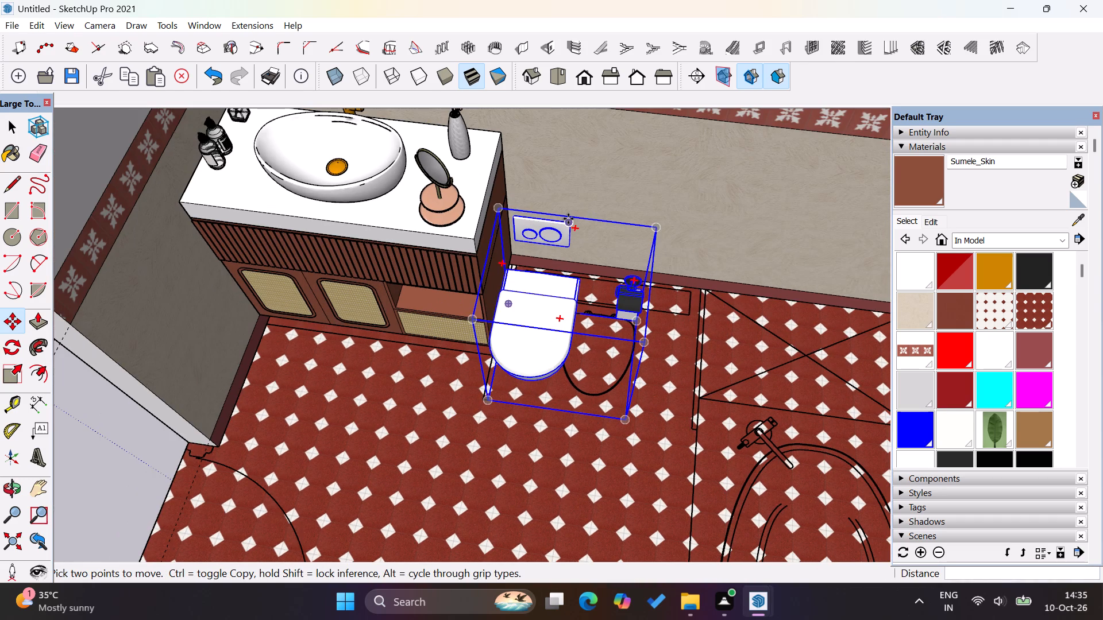
{"action": "left_click", "coordinate": [568, 219]}
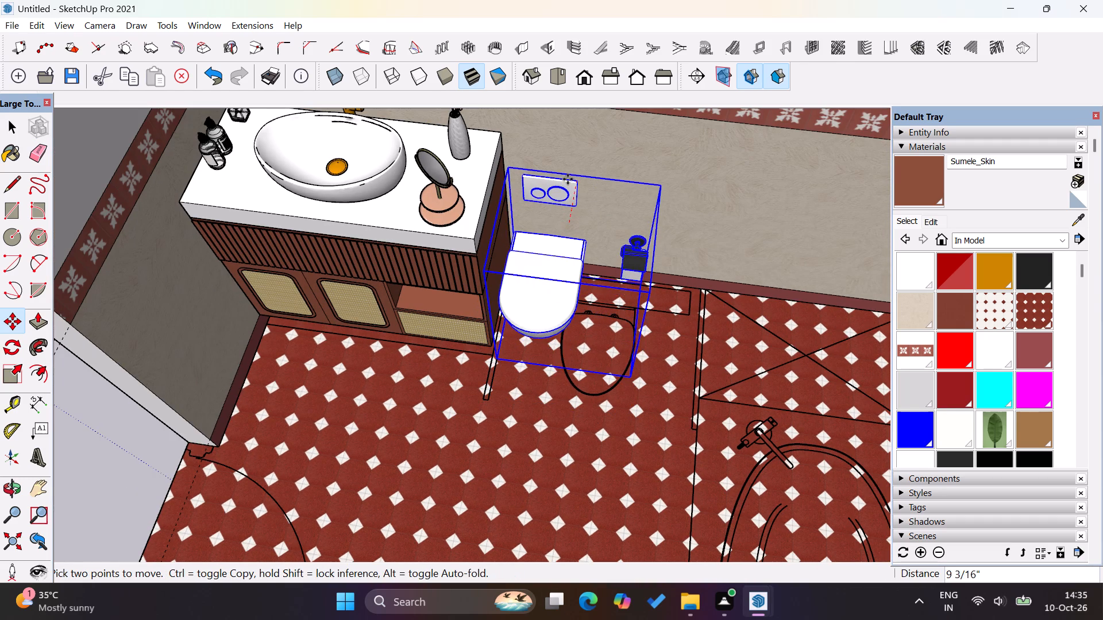
{"action": "left_click", "coordinate": [576, 172]}
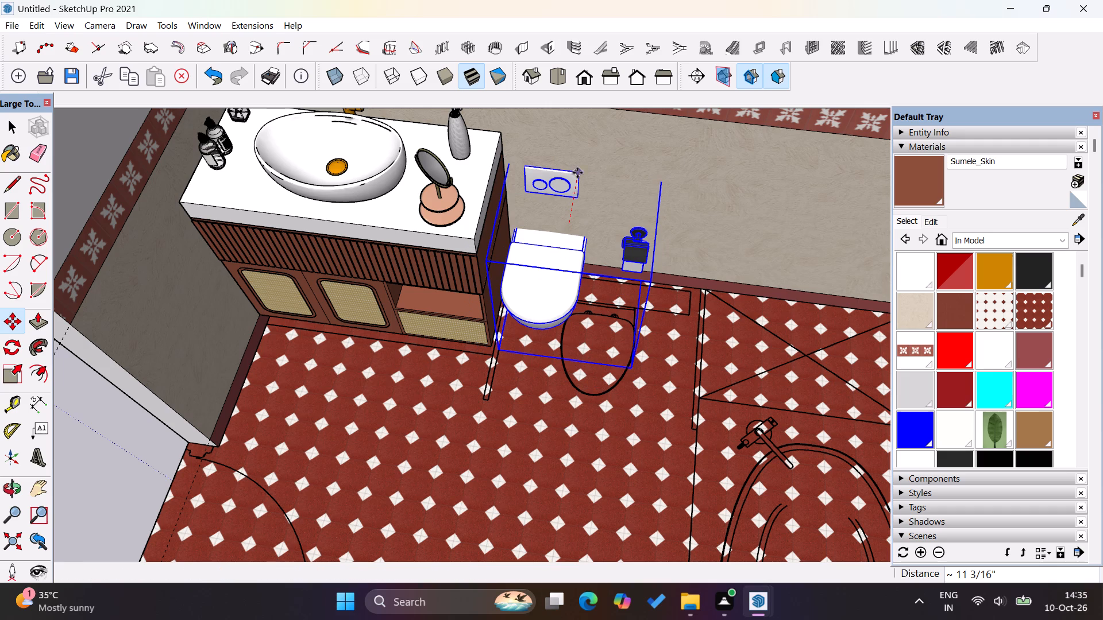
Shift the toilet group about 11 7/8 in along the window wall away from the vanity and deselect it.
{"action": "left_click", "coordinate": [661, 183]}
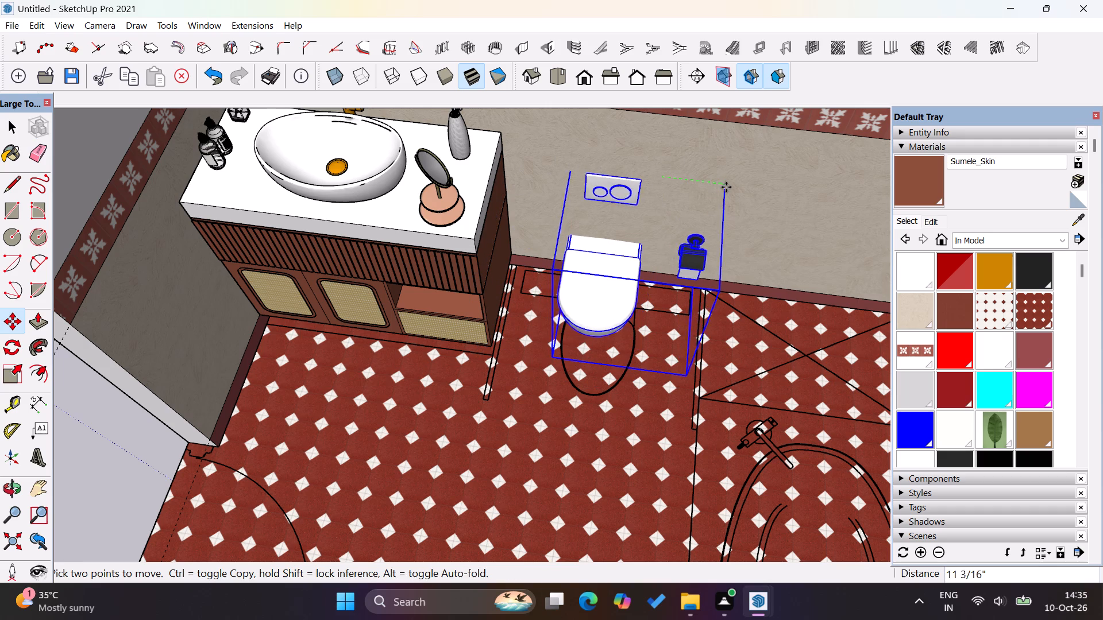
{"action": "left_click", "coordinate": [729, 187]}
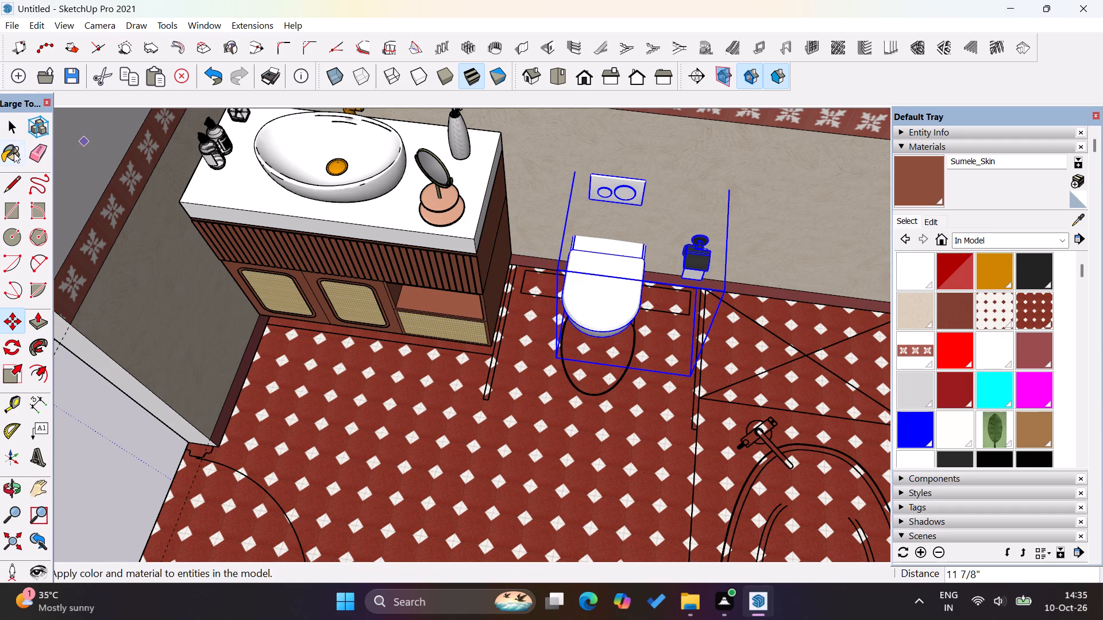
{"action": "left_click", "coordinate": [14, 127]}
{"action": "scroll", "coordinate": [503, 366], "scroll_direction": "down", "scroll_amount": 8}
{"action": "scroll", "coordinate": [617, 458], "scroll_direction": "down", "scroll_amount": 5}
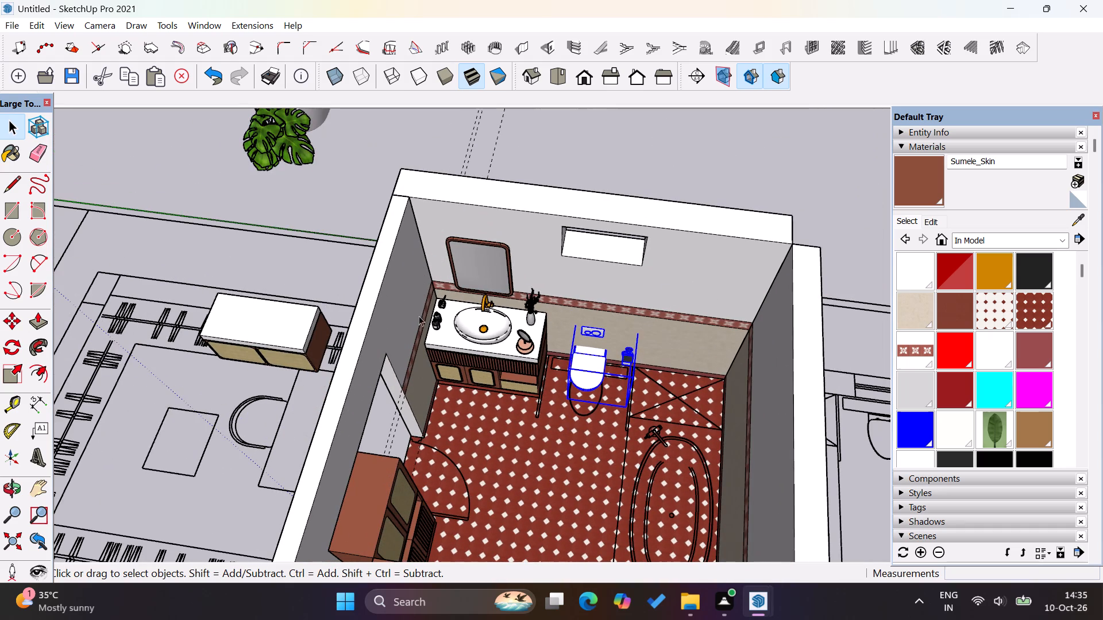
{"action": "left_click", "coordinate": [290, 251]}
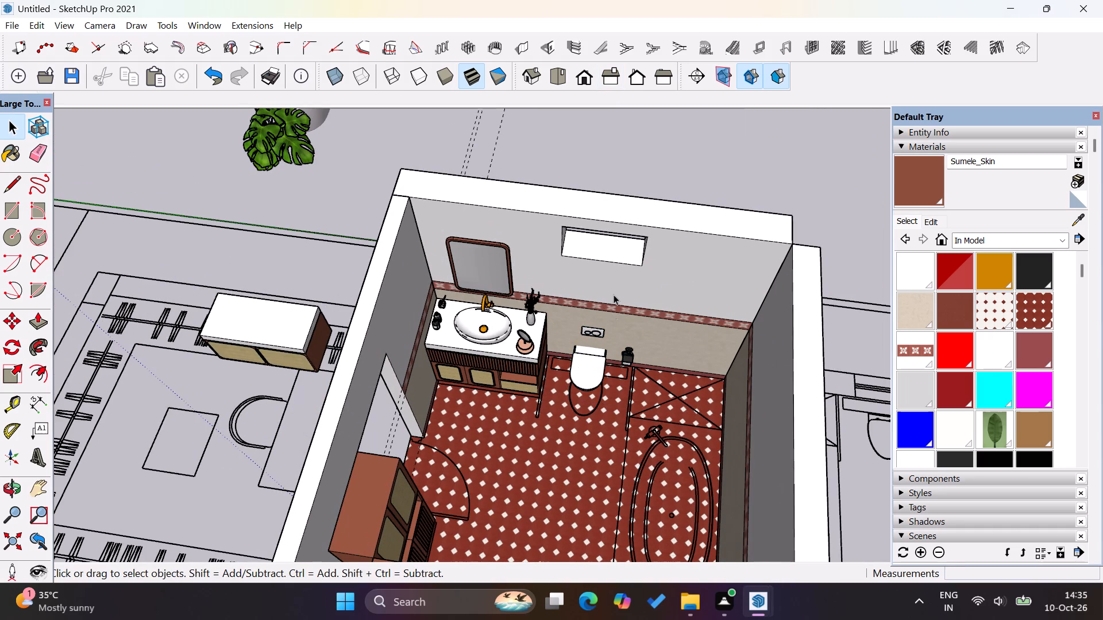
Examine the toilet, flush plate and paper holder against the window wall and the plan lines, from outside and close up.
{"action": "left_click", "coordinate": [560, 82]}
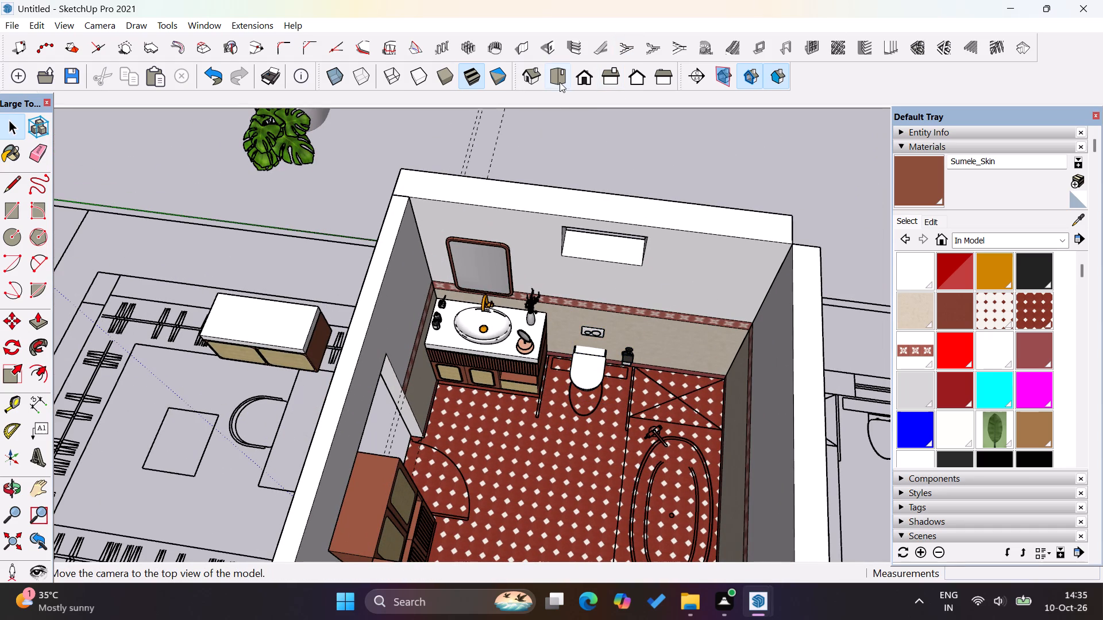
{"action": "scroll", "coordinate": [495, 369], "scroll_direction": "down", "scroll_amount": 11}
{"action": "middle_click_drag", "start_coordinate": [753, 355], "coordinate": [465, 363]}
{"action": "scroll", "coordinate": [521, 279], "scroll_direction": "up", "scroll_amount": 3}
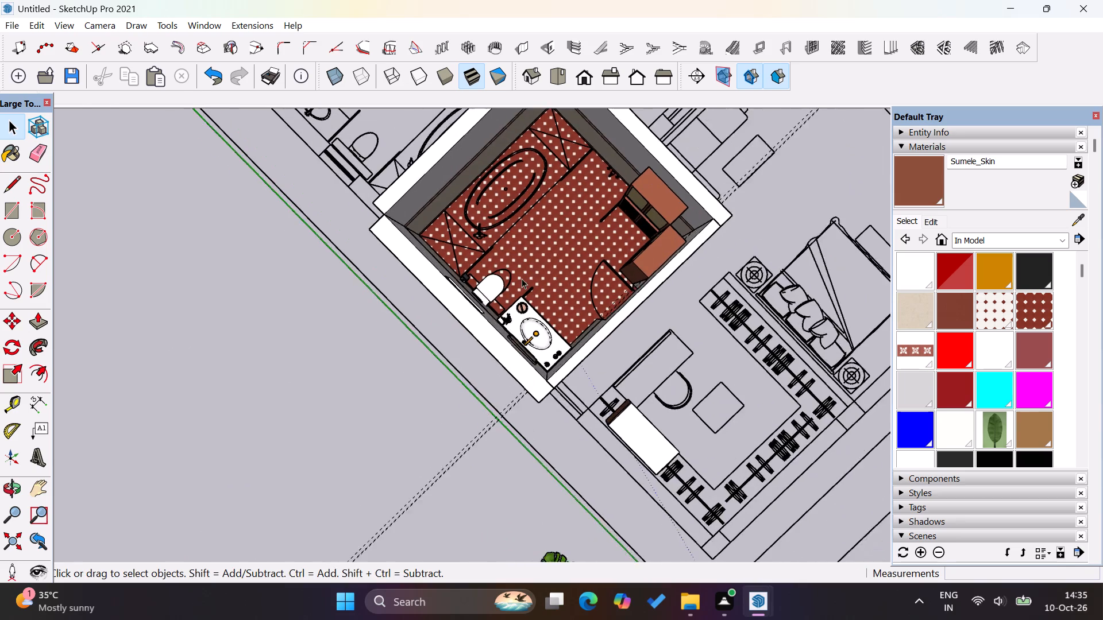
{"action": "scroll", "coordinate": [522, 278], "scroll_direction": "up", "scroll_amount": 9}
{"action": "middle_click_drag", "start_coordinate": [621, 509], "coordinate": [597, 301]}
{"action": "middle_click_drag", "start_coordinate": [715, 413], "coordinate": [541, 436]}
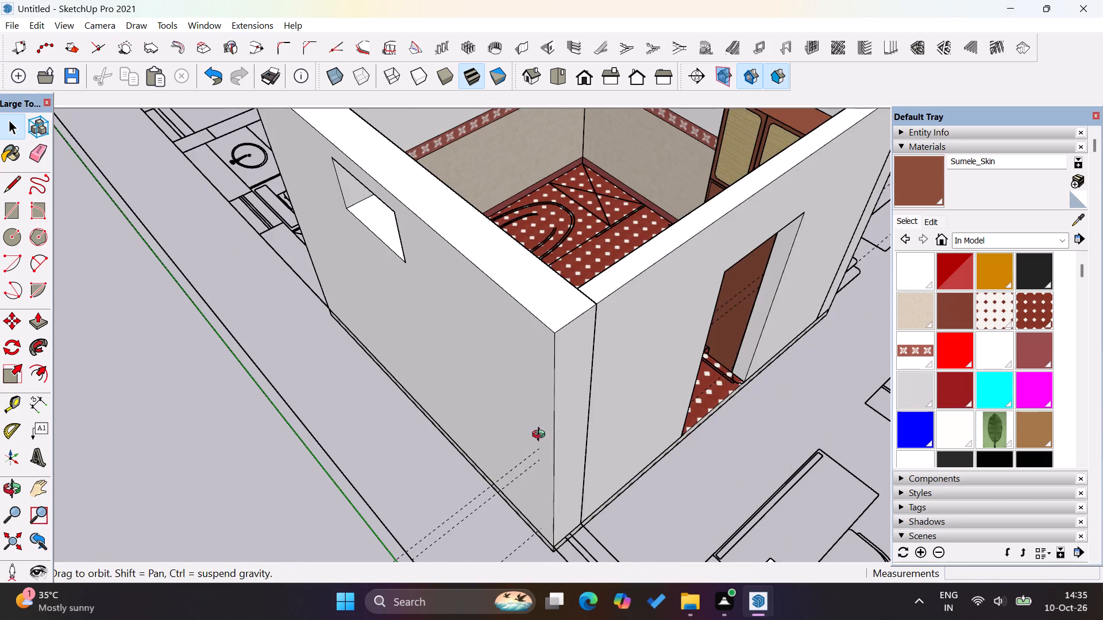
{"action": "middle_click_drag", "start_coordinate": [541, 436], "coordinate": [477, 456]}
{"action": "middle_click_drag", "start_coordinate": [886, 366], "coordinate": [692, 410]}
{"action": "scroll", "coordinate": [600, 191], "scroll_direction": "up", "scroll_amount": 8}
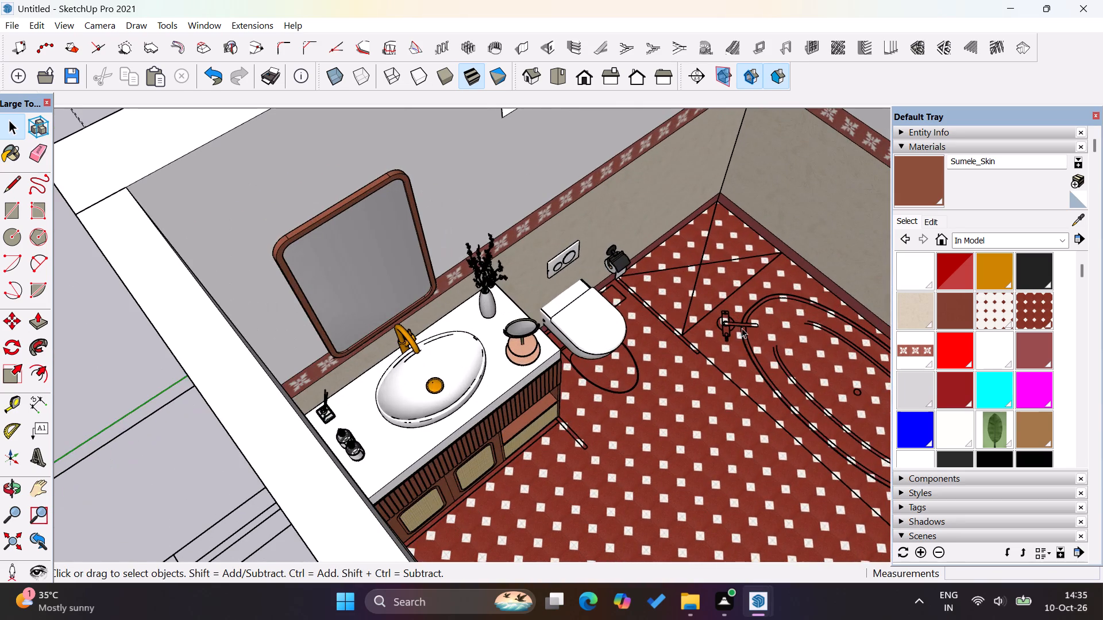
{"action": "middle_click_drag", "start_coordinate": [684, 390], "coordinate": [523, 464]}
{"action": "scroll", "coordinate": [522, 466], "scroll_direction": "down", "scroll_amount": 2}
{"action": "scroll", "coordinate": [608, 400], "scroll_direction": "down", "scroll_amount": 4}
{"action": "scroll", "coordinate": [649, 281], "scroll_direction": "up", "scroll_amount": 13}
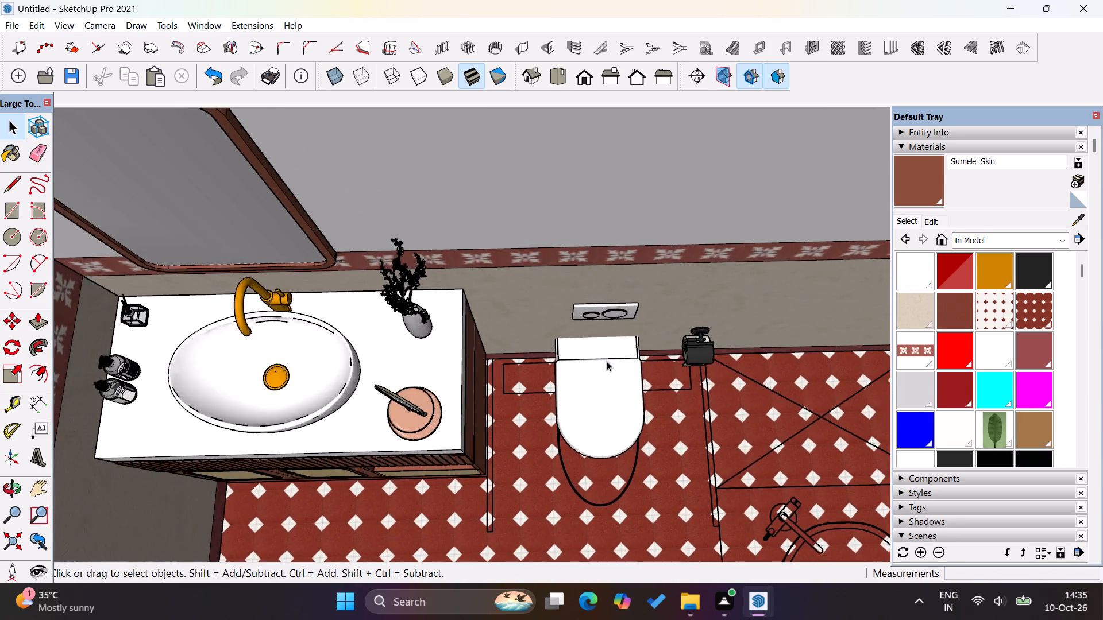
{"action": "scroll", "coordinate": [607, 361], "scroll_direction": "up", "scroll_amount": 7}
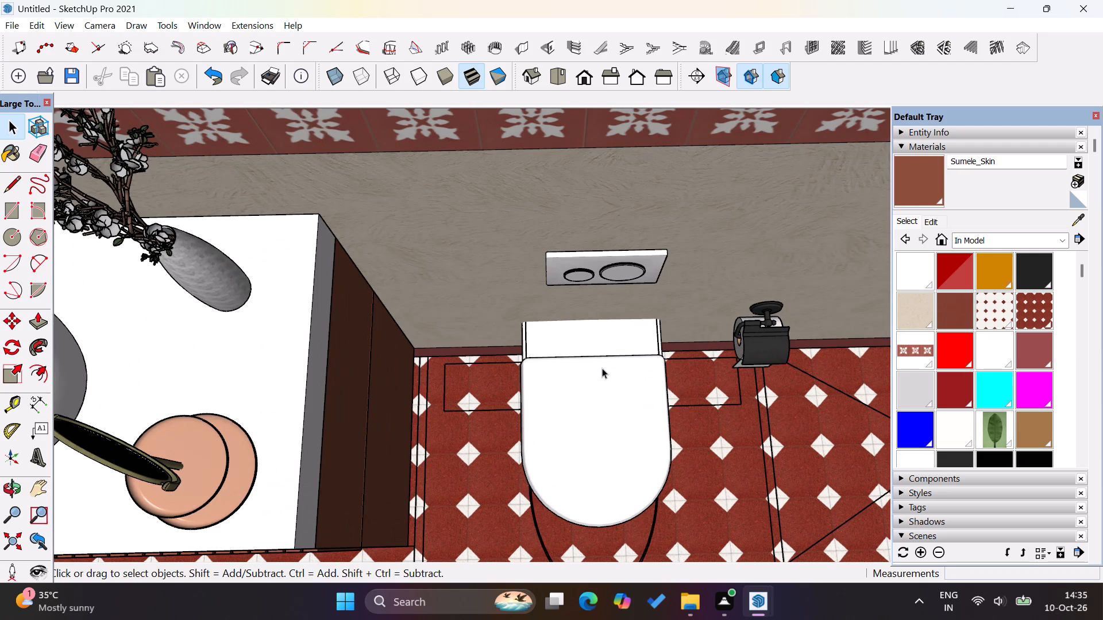
{"action": "scroll", "coordinate": [602, 368], "scroll_direction": "down", "scroll_amount": 4}
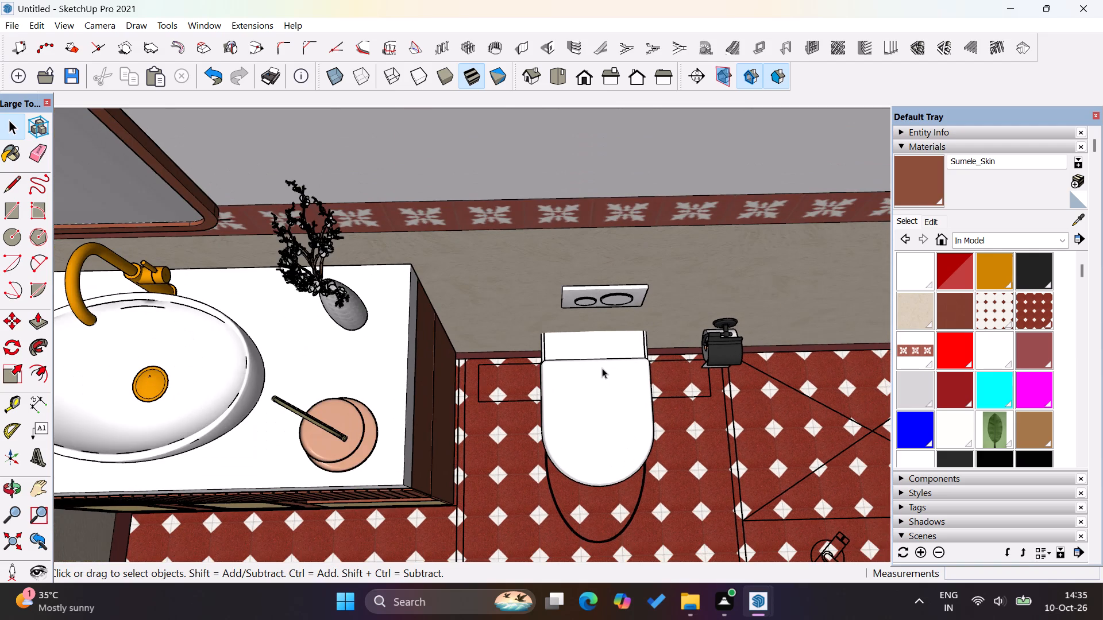
{"action": "scroll", "coordinate": [607, 349], "scroll_direction": "up", "scroll_amount": 4}
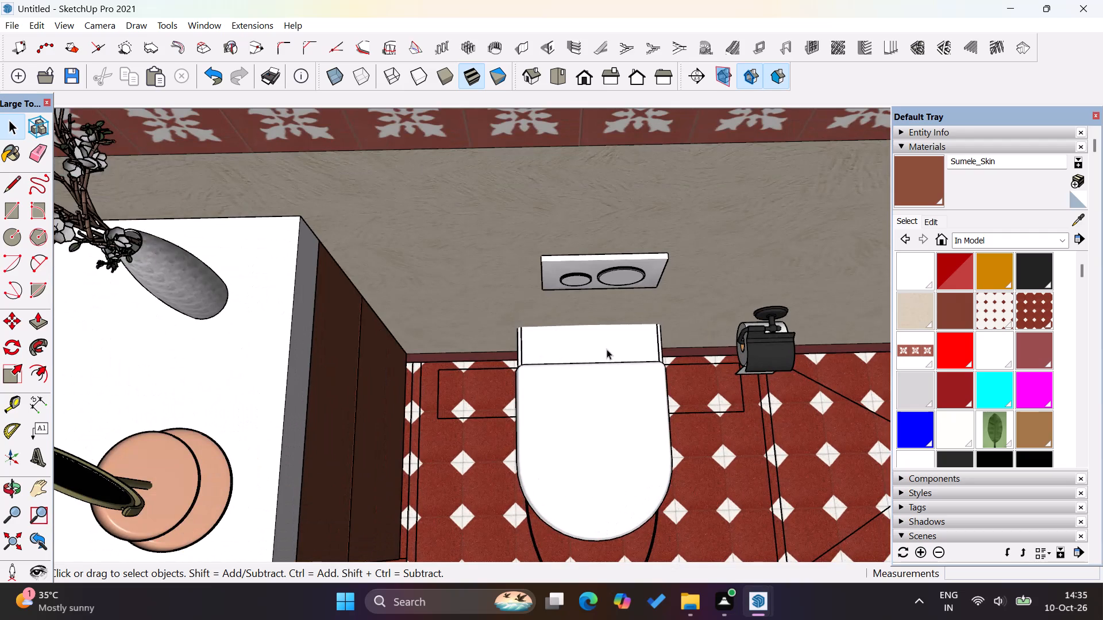
{"action": "scroll", "coordinate": [607, 350], "scroll_direction": "up", "scroll_amount": 4}
{"action": "scroll", "coordinate": [572, 405], "scroll_direction": "down", "scroll_amount": 9}
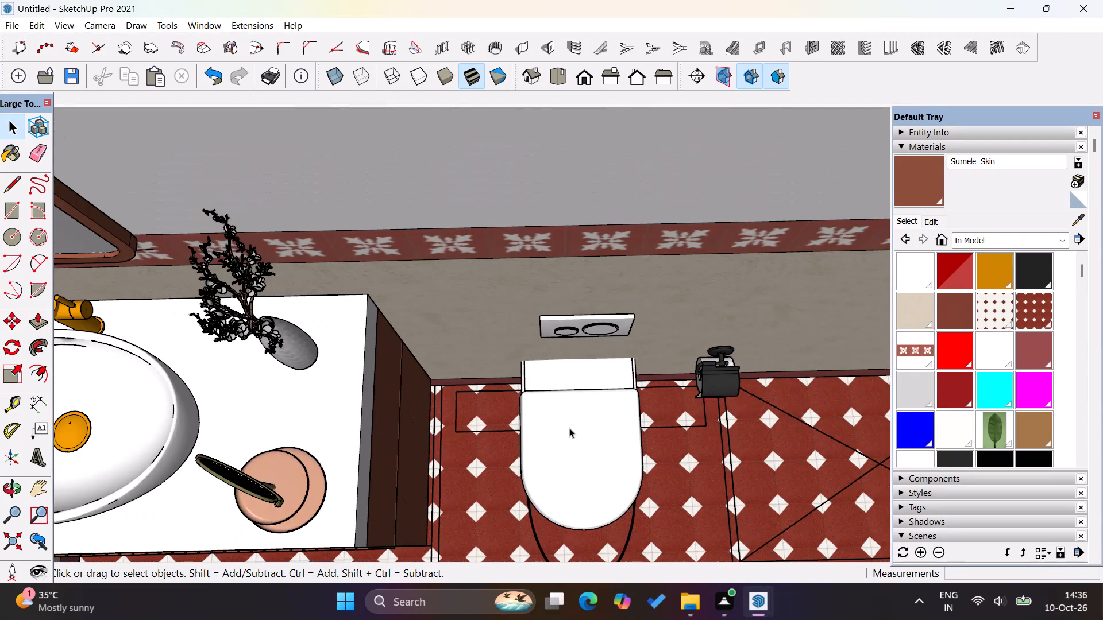
{"action": "scroll", "coordinate": [568, 408], "scroll_direction": "up", "scroll_amount": 9}
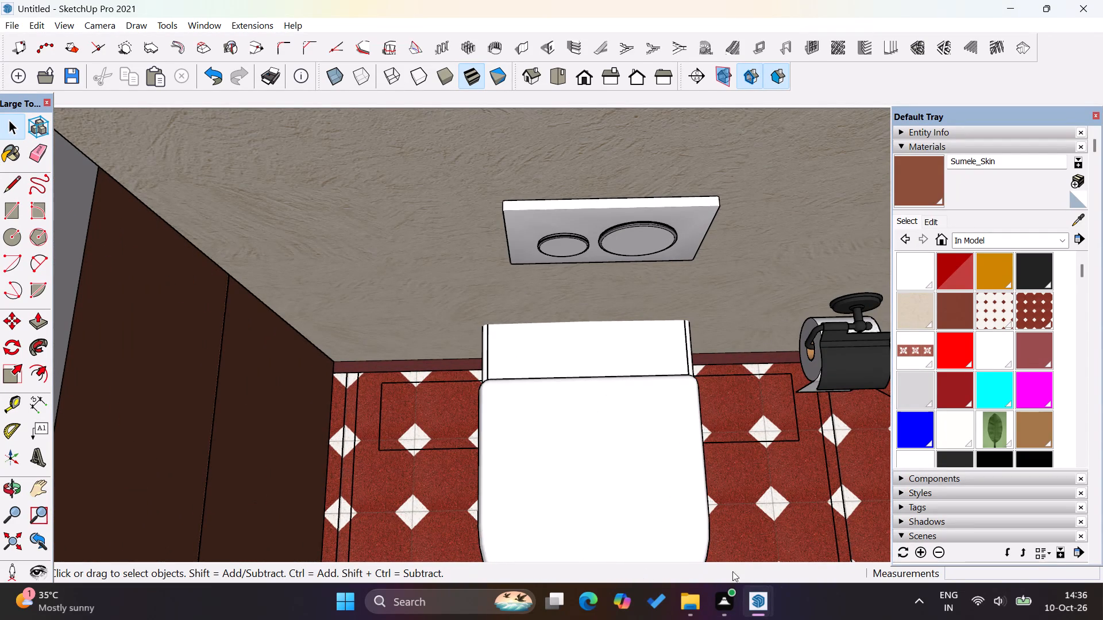
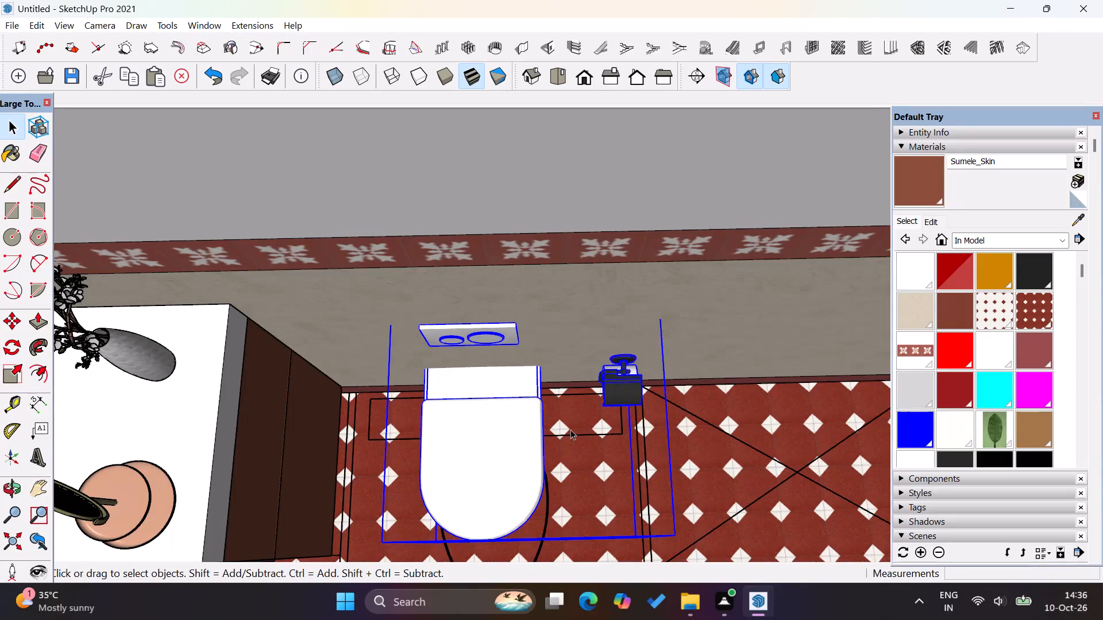
Examine the toilet group's placement beside the vanity from close up, through the doorway and from above the whole bathroom.
{"action": "middle_click_drag", "start_coordinate": [570, 429], "coordinate": [381, 327]}
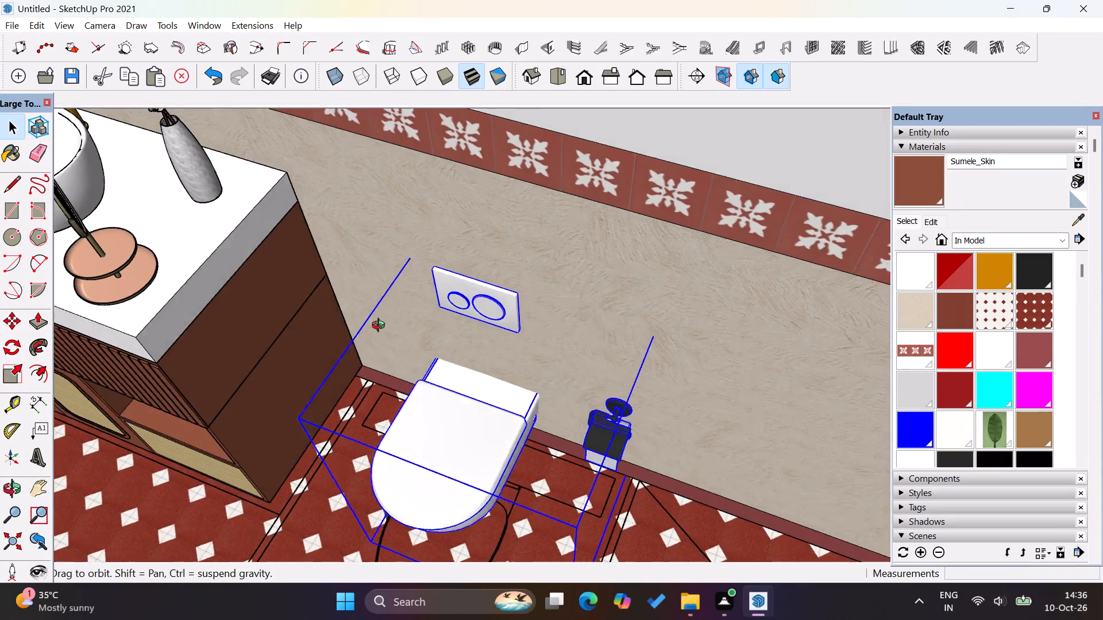
{"action": "middle_click_drag", "start_coordinate": [381, 327], "coordinate": [321, 373]}
{"action": "scroll", "coordinate": [571, 228], "scroll_direction": "down", "scroll_amount": 10}
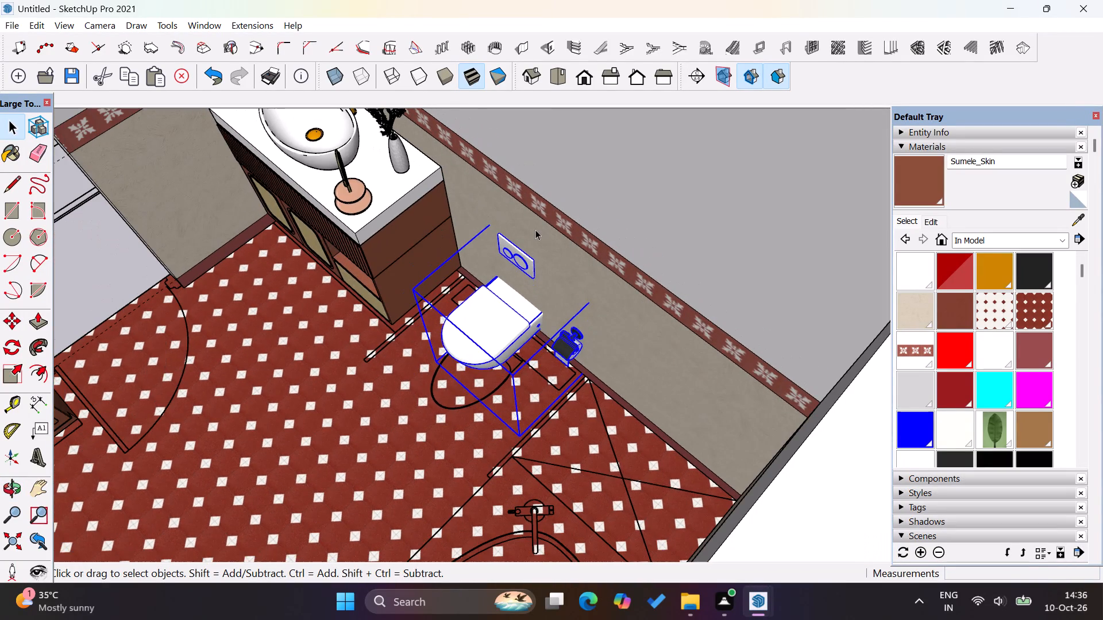
{"action": "scroll", "coordinate": [558, 323], "scroll_direction": "up", "scroll_amount": 8}
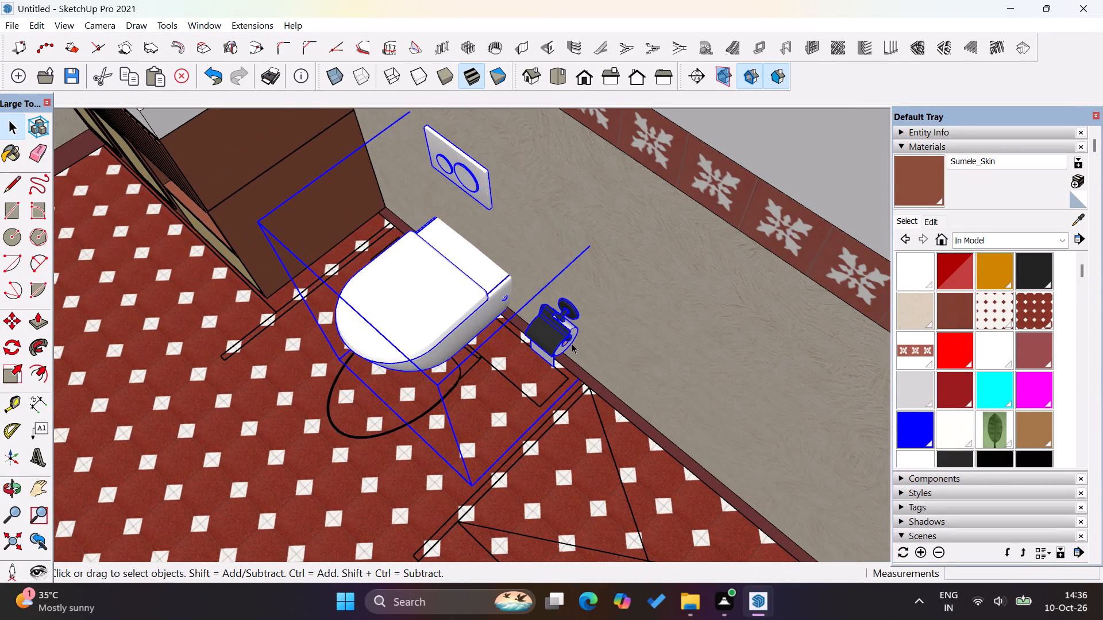
{"action": "scroll", "coordinate": [572, 343], "scroll_direction": "down", "scroll_amount": 15}
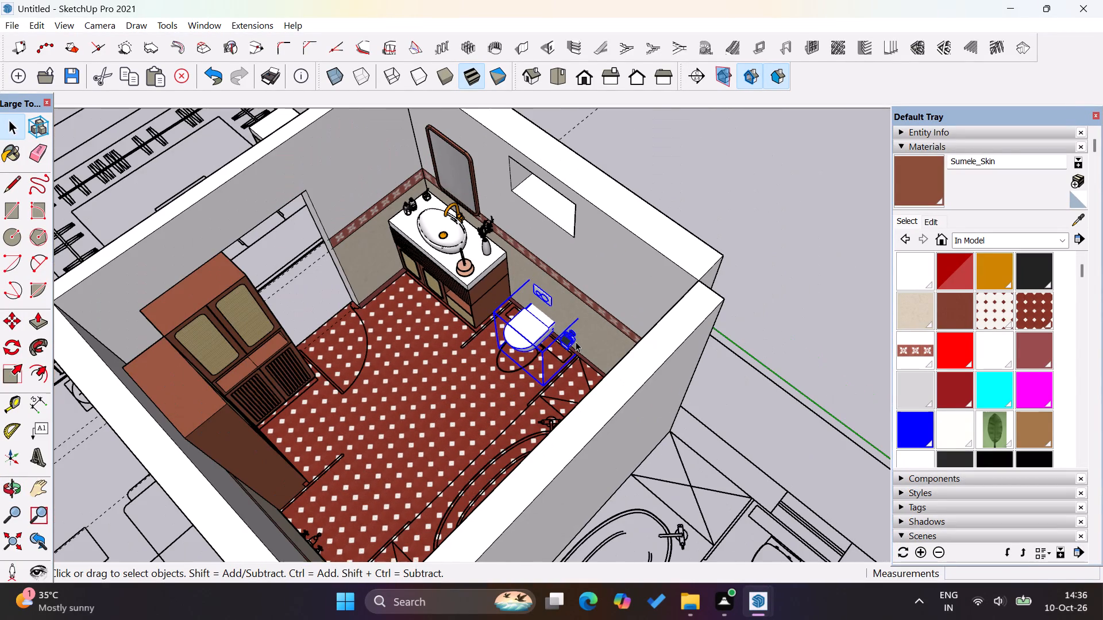
{"action": "middle_click_drag", "start_coordinate": [756, 414], "coordinate": [973, 385]}
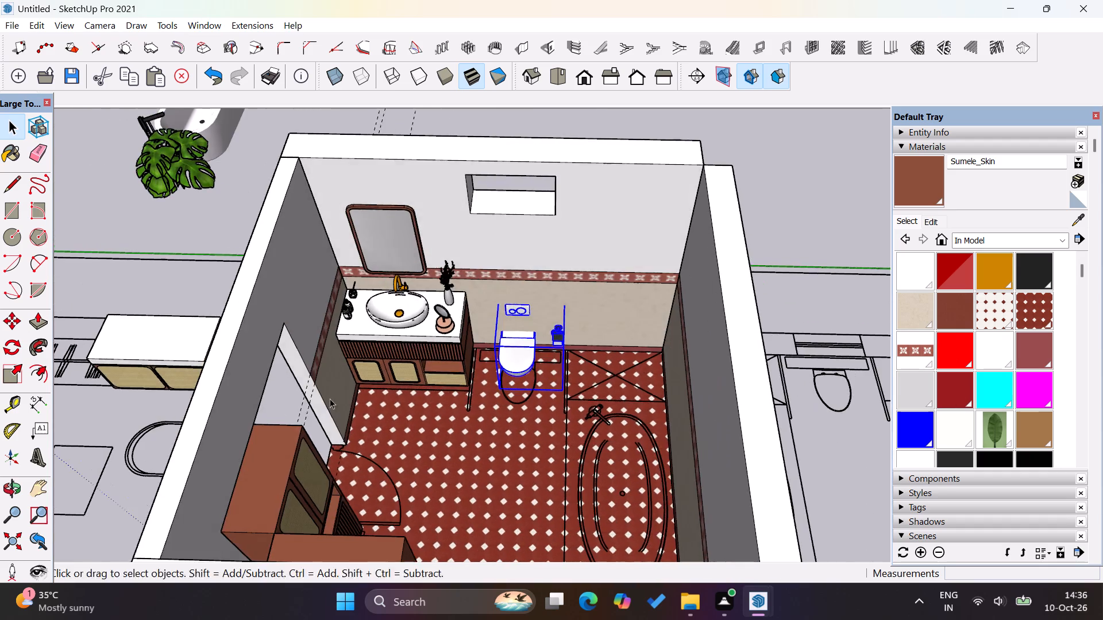
{"action": "middle_click_drag", "start_coordinate": [330, 398], "coordinate": [626, 125]}
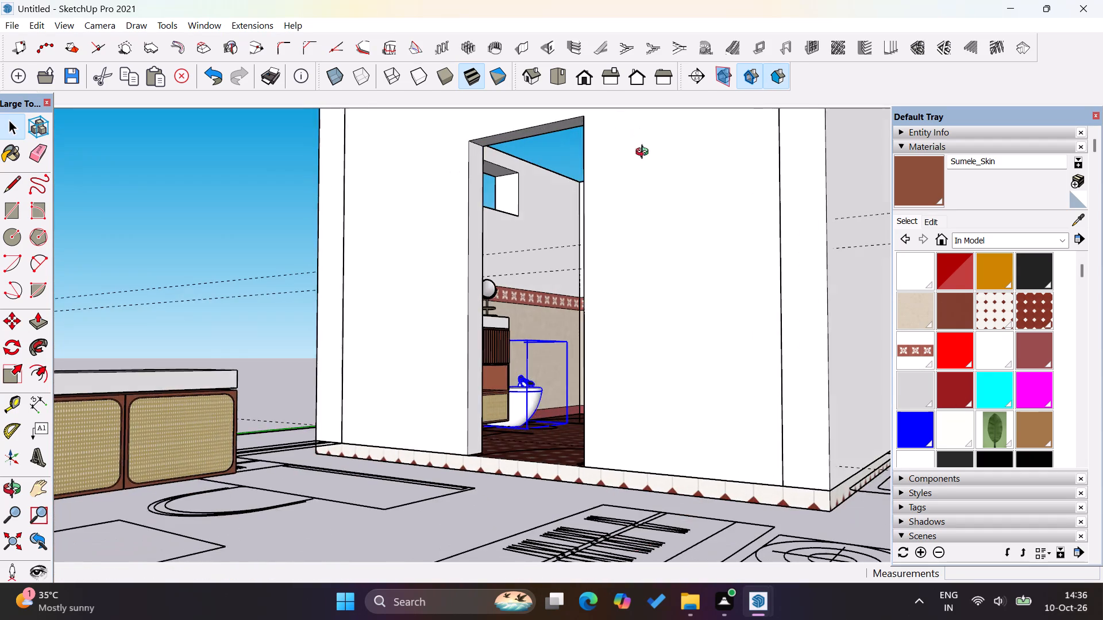
{"action": "scroll", "coordinate": [543, 448], "scroll_direction": "up", "scroll_amount": 14}
{"action": "scroll", "coordinate": [478, 505], "scroll_direction": "down", "scroll_amount": 9}
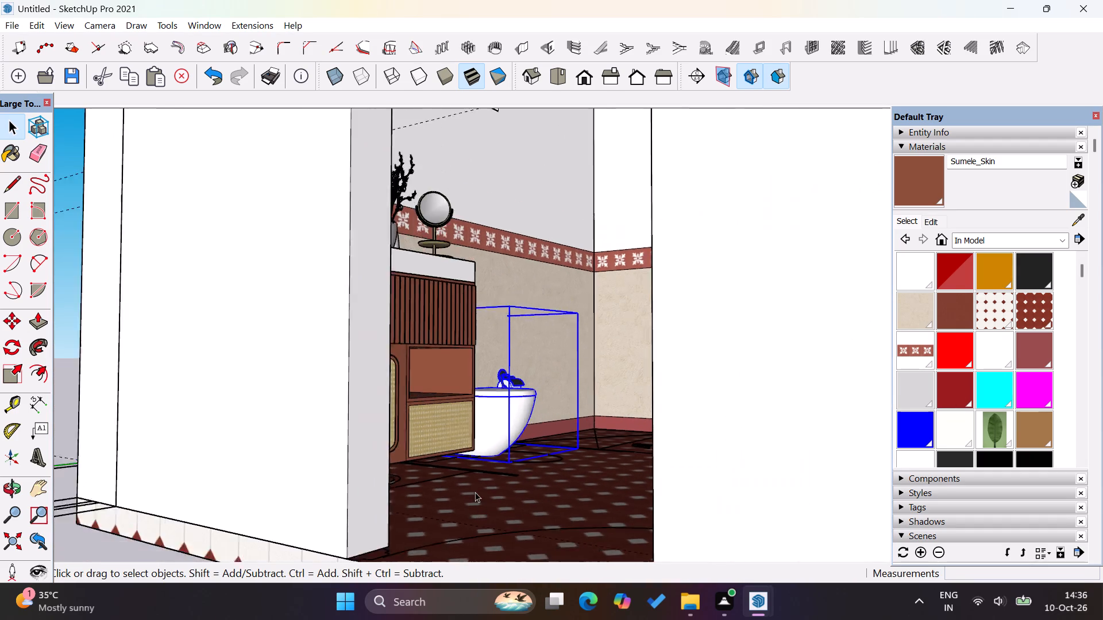
{"action": "scroll", "coordinate": [475, 492], "scroll_direction": "down", "scroll_amount": 17}
{"action": "left_click", "coordinate": [253, 270]}
{"action": "middle_click_drag", "start_coordinate": [519, 261], "coordinate": [462, 439]}
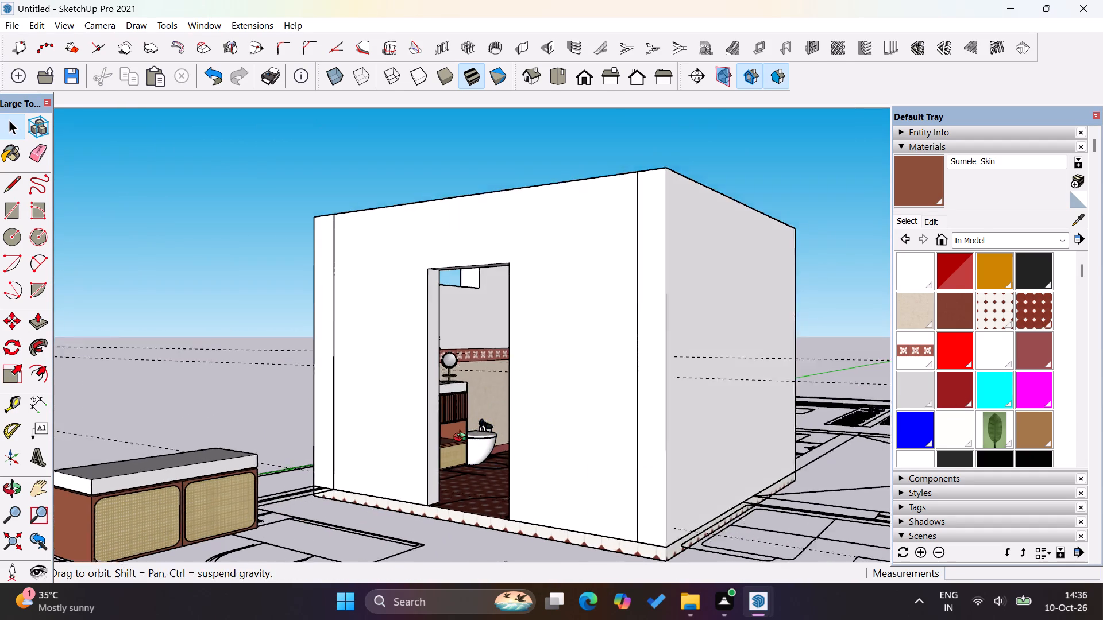
{"action": "middle_click_drag", "start_coordinate": [462, 439], "coordinate": [411, 569]}
{"action": "scroll", "coordinate": [546, 328], "scroll_direction": "up", "scroll_amount": 4}
{"action": "scroll", "coordinate": [392, 433], "scroll_direction": "down", "scroll_amount": 5}
{"action": "scroll", "coordinate": [490, 400], "scroll_direction": "down", "scroll_amount": 4}
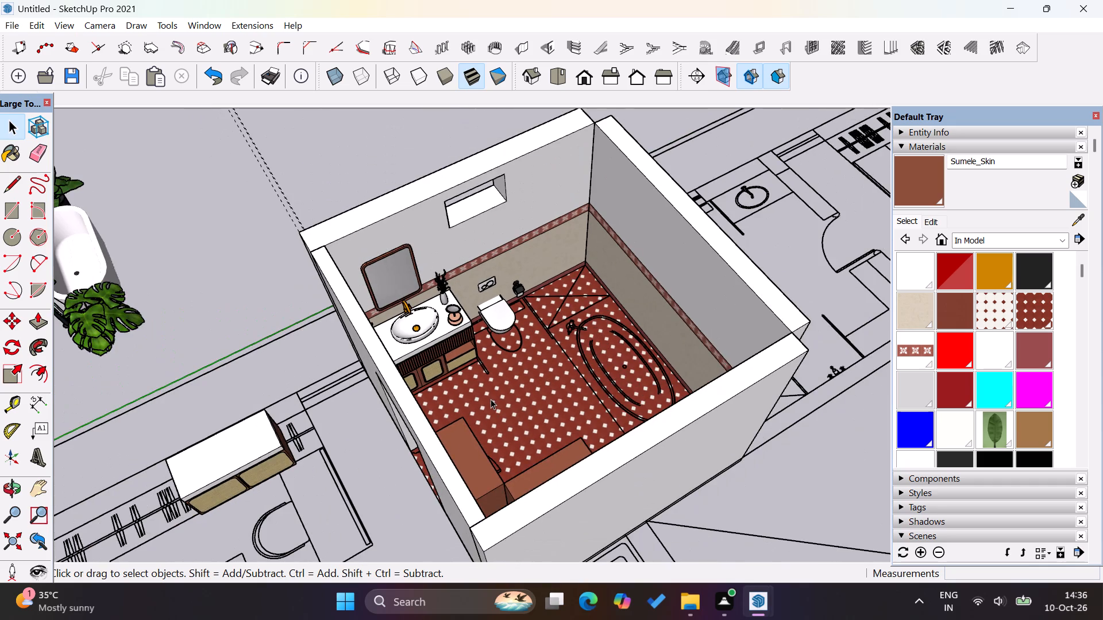
{"action": "scroll", "coordinate": [496, 390], "scroll_direction": "up", "scroll_amount": 4}
{"action": "scroll", "coordinate": [487, 272], "scroll_direction": "up", "scroll_amount": 9}
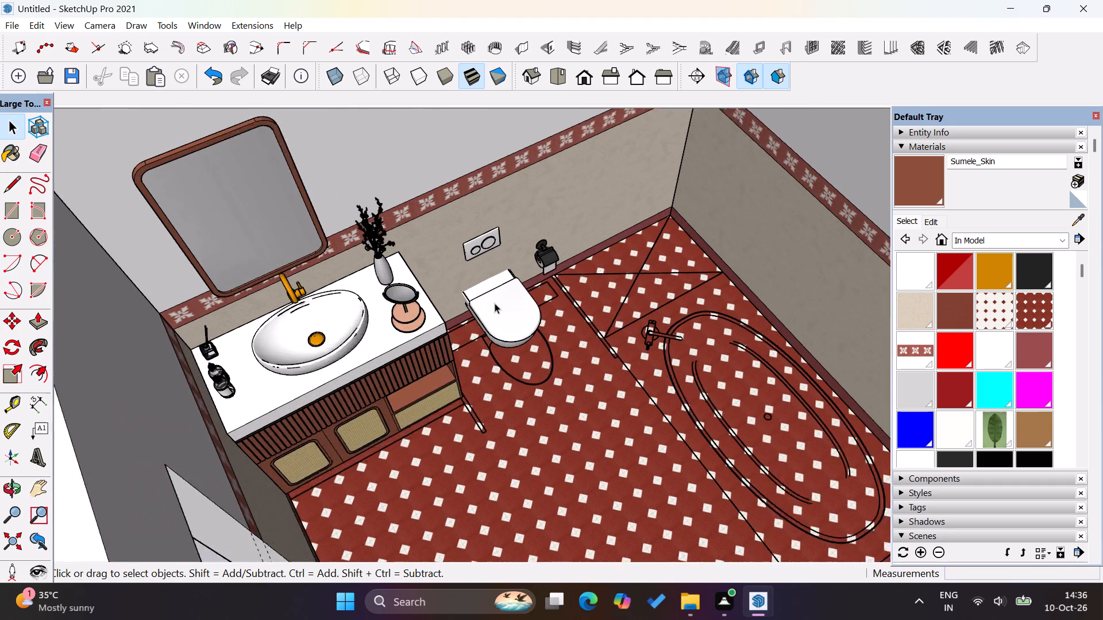
{"action": "left_click", "coordinate": [495, 303]}
{"action": "scroll", "coordinate": [511, 355], "scroll_direction": "down", "scroll_amount": 20}
{"action": "scroll", "coordinate": [511, 355], "scroll_direction": "down", "scroll_amount": 2}
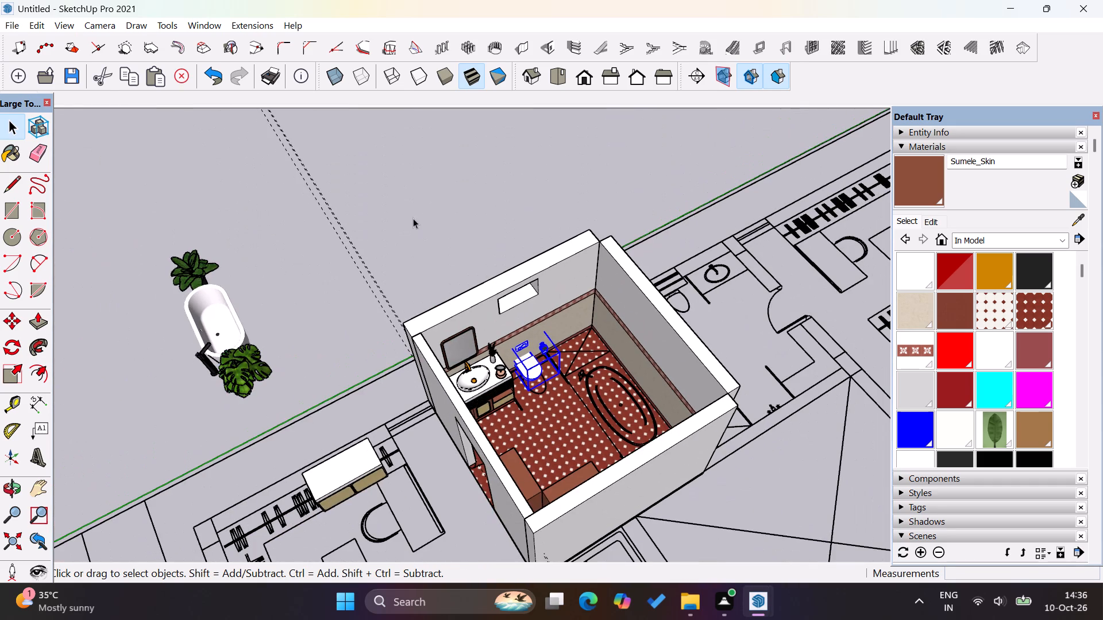
{"action": "left_click", "coordinate": [413, 218]}
{"action": "scroll", "coordinate": [549, 393], "scroll_direction": "up", "scroll_amount": 4}
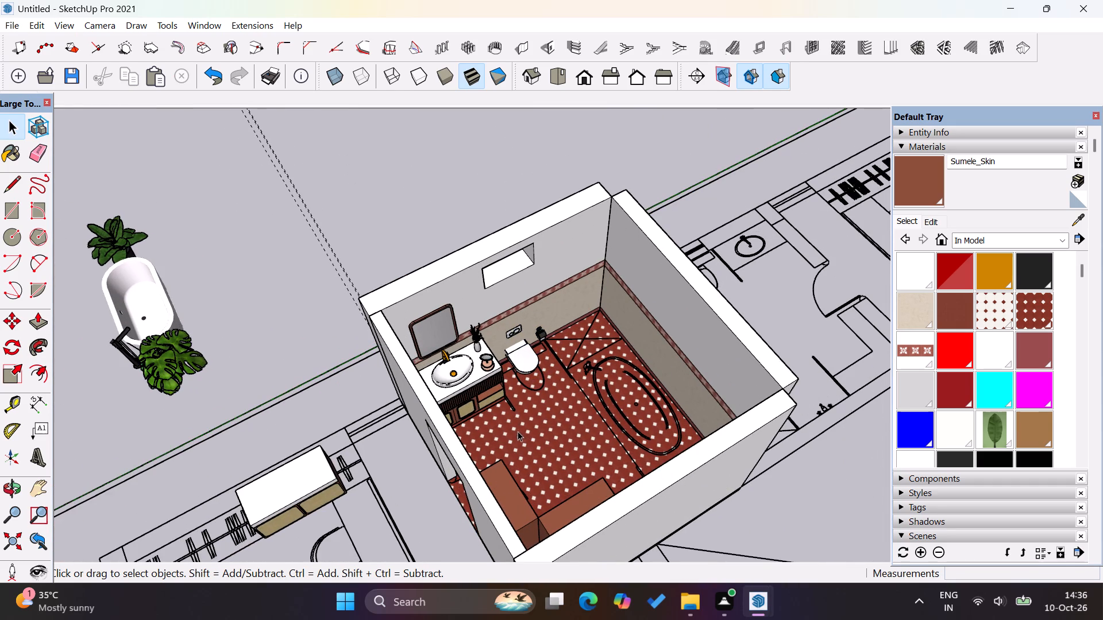
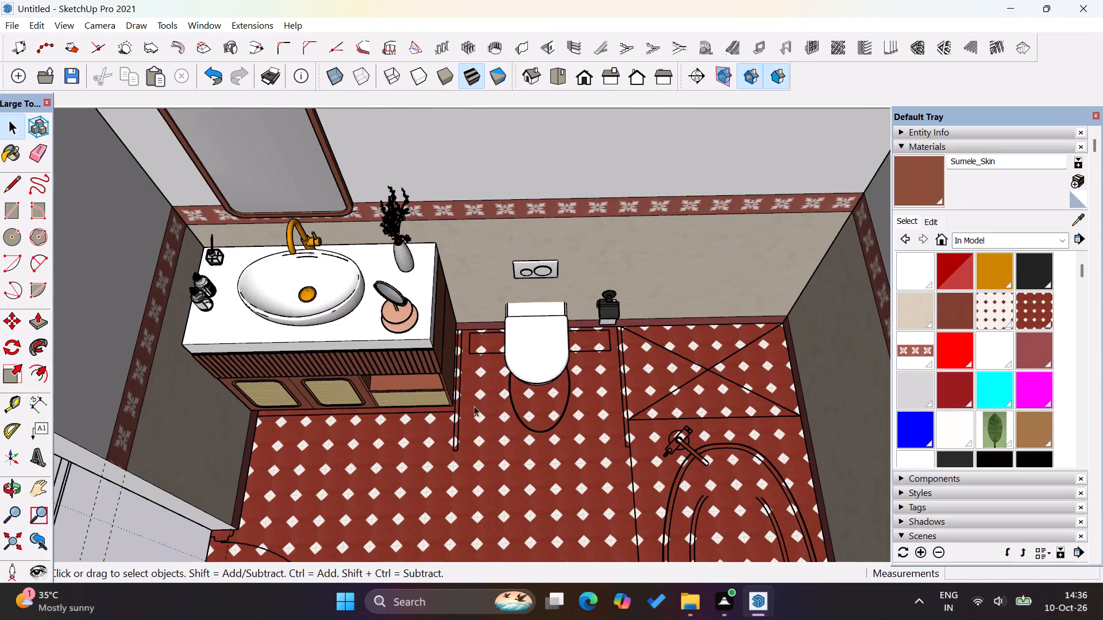
Examine the bathroom's bathtub area from above and locate the bathtub and plants standing outside the room.
{"action": "scroll", "coordinate": [476, 364], "scroll_direction": "down", "scroll_amount": 20}
{"action": "middle_click_drag", "start_coordinate": [335, 400], "coordinate": [566, 440]}
{"action": "scroll", "coordinate": [456, 363], "scroll_direction": "up", "scroll_amount": 12}
{"action": "scroll", "coordinate": [421, 307], "scroll_direction": "down", "scroll_amount": 15}
{"action": "middle_click_drag", "start_coordinate": [437, 410], "coordinate": [468, 272]}
{"action": "scroll", "coordinate": [453, 350], "scroll_direction": "up", "scroll_amount": 8}
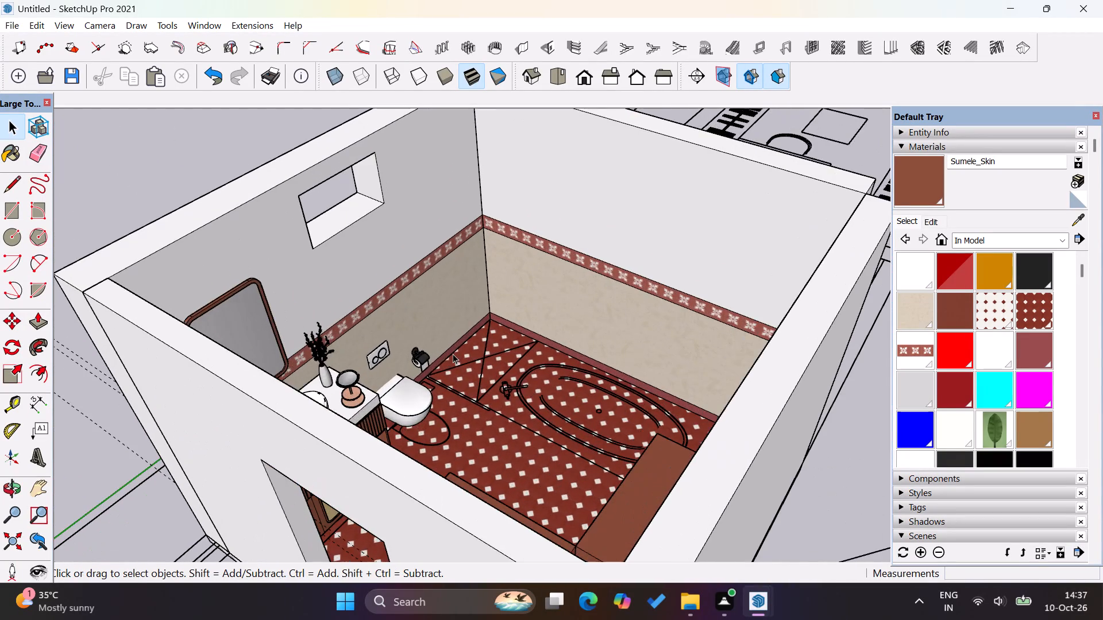
{"action": "scroll", "coordinate": [317, 450], "scroll_direction": "down", "scroll_amount": 4}
{"action": "scroll", "coordinate": [448, 389], "scroll_direction": "down", "scroll_amount": 10}
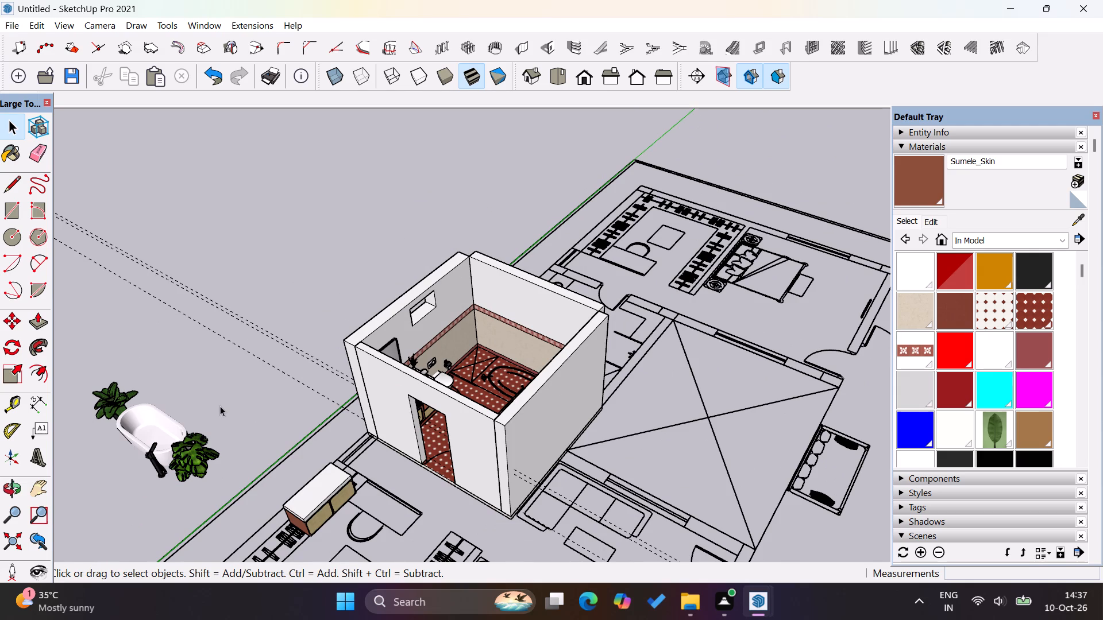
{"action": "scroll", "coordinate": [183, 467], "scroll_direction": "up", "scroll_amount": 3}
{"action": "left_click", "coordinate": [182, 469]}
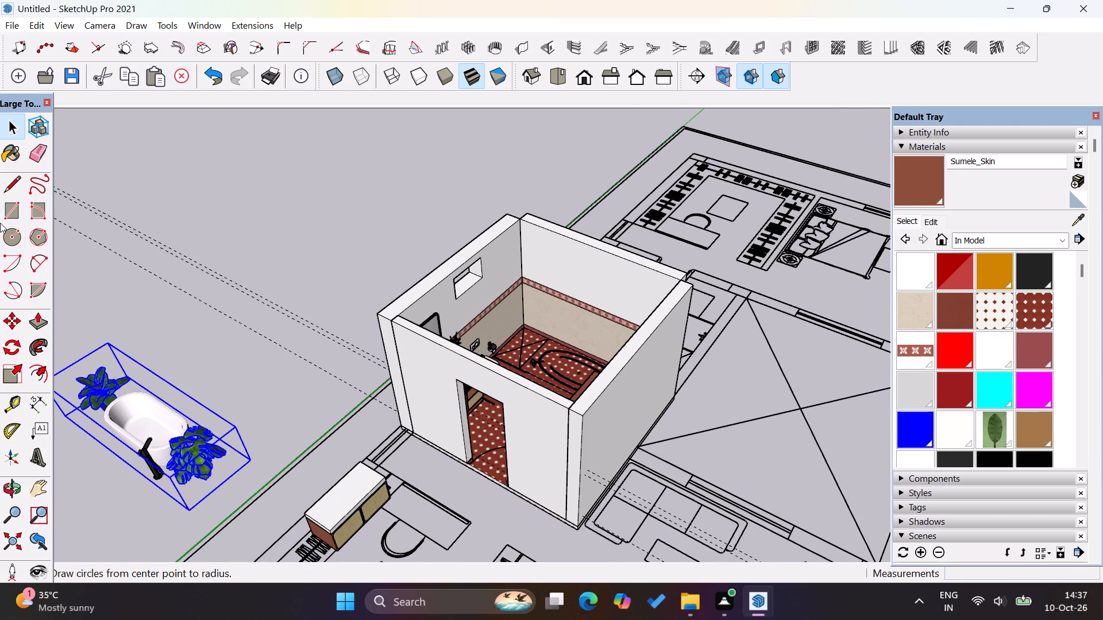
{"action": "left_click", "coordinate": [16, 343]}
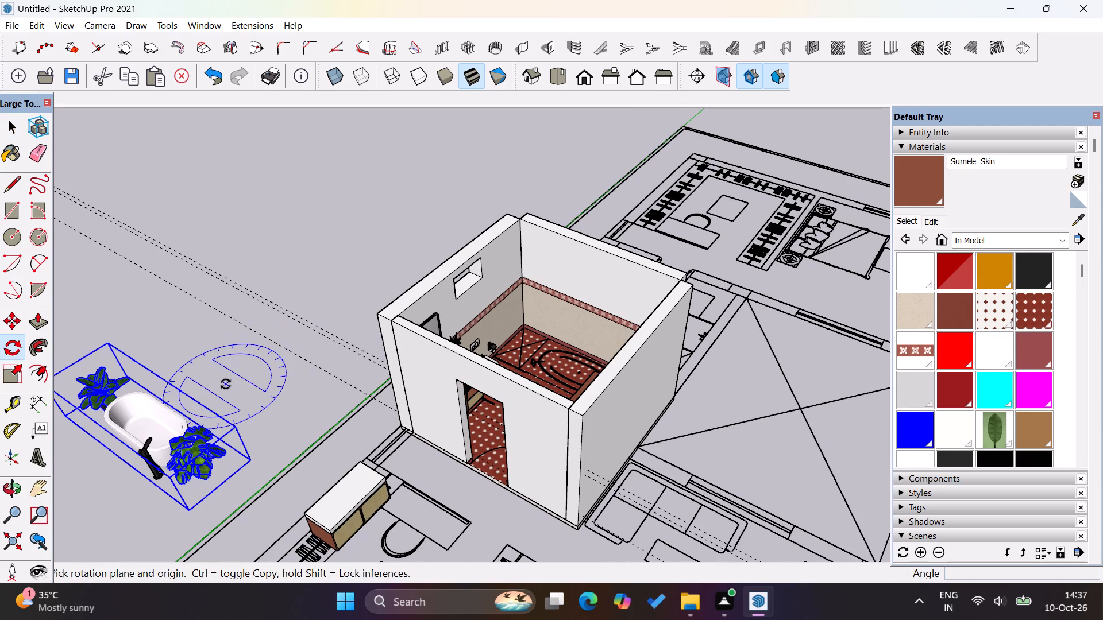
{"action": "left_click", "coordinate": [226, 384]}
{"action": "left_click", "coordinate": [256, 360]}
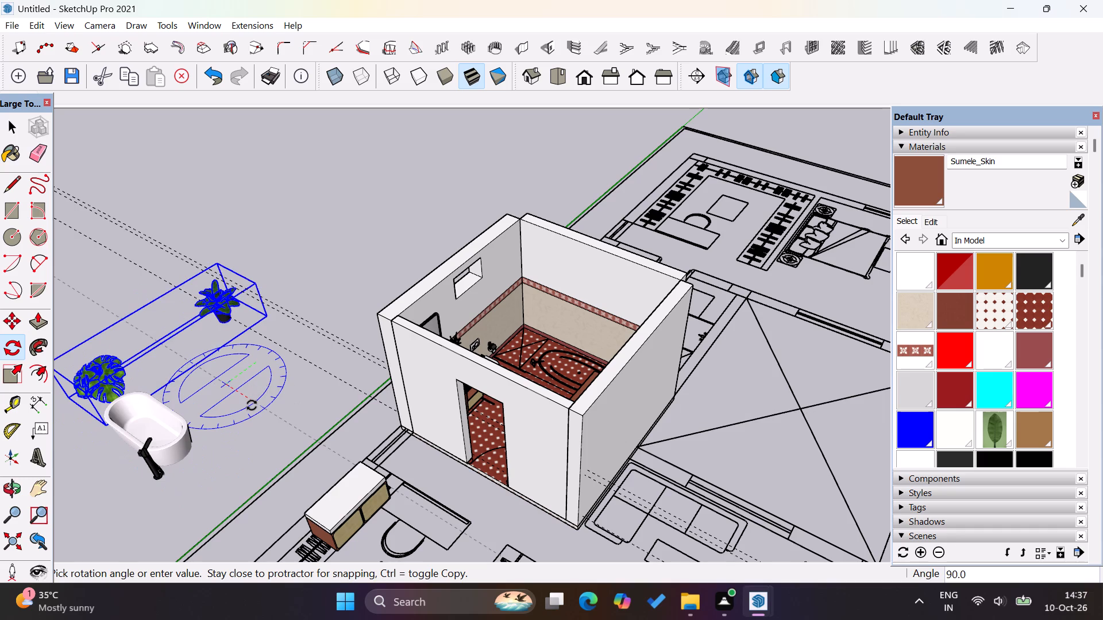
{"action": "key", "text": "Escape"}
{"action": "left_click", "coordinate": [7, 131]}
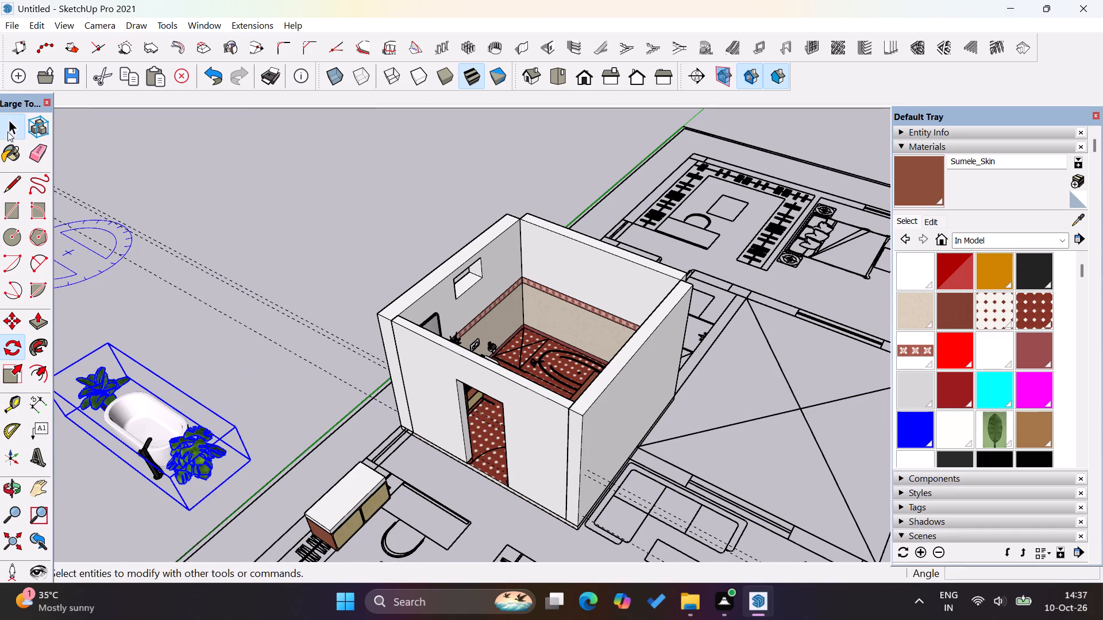
Make one group of the bathtub with its faucet and the two plants outside the room.
{"action": "left_click", "coordinate": [158, 426]}
{"action": "left_click", "coordinate": [218, 465], "text": "ctrl"}
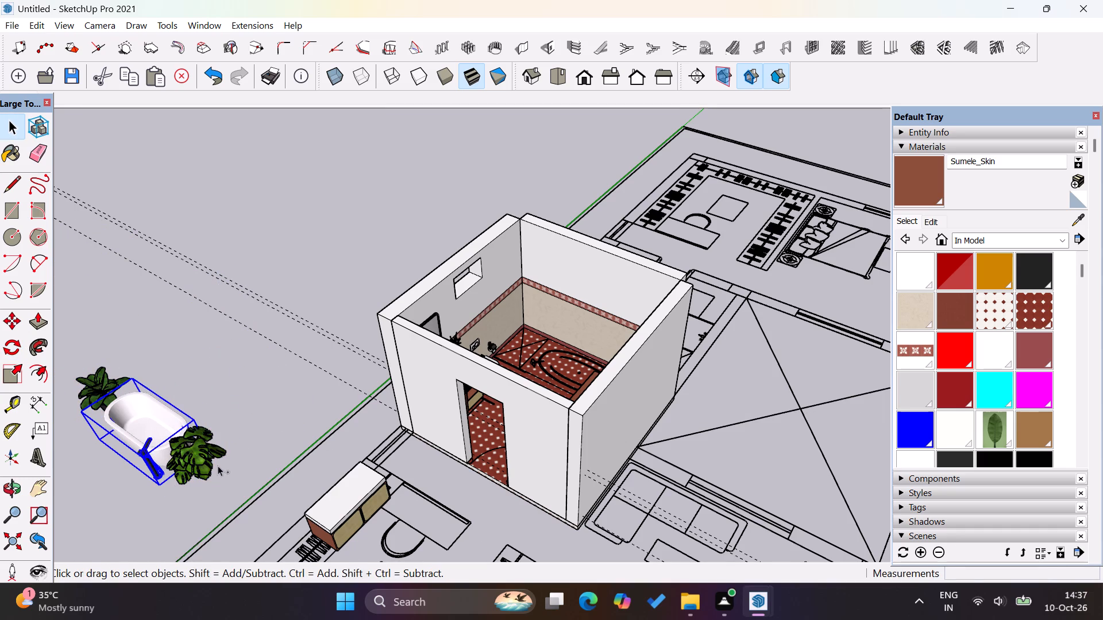
{"action": "left_click", "coordinate": [203, 461], "text": "ctrl"}
{"action": "right_click", "coordinate": [203, 461]}
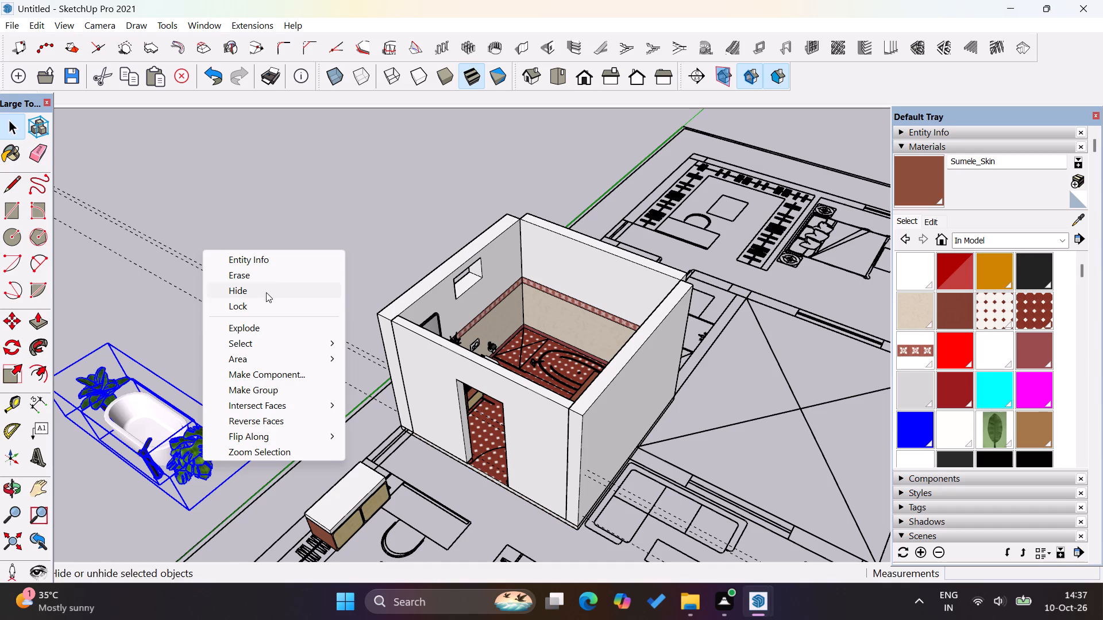
{"action": "left_click", "coordinate": [283, 393]}
{"action": "left_click", "coordinate": [271, 388]}
Rotate the bathtub and plants group 180 degrees on the ground plane.
{"action": "left_click", "coordinate": [184, 444]}
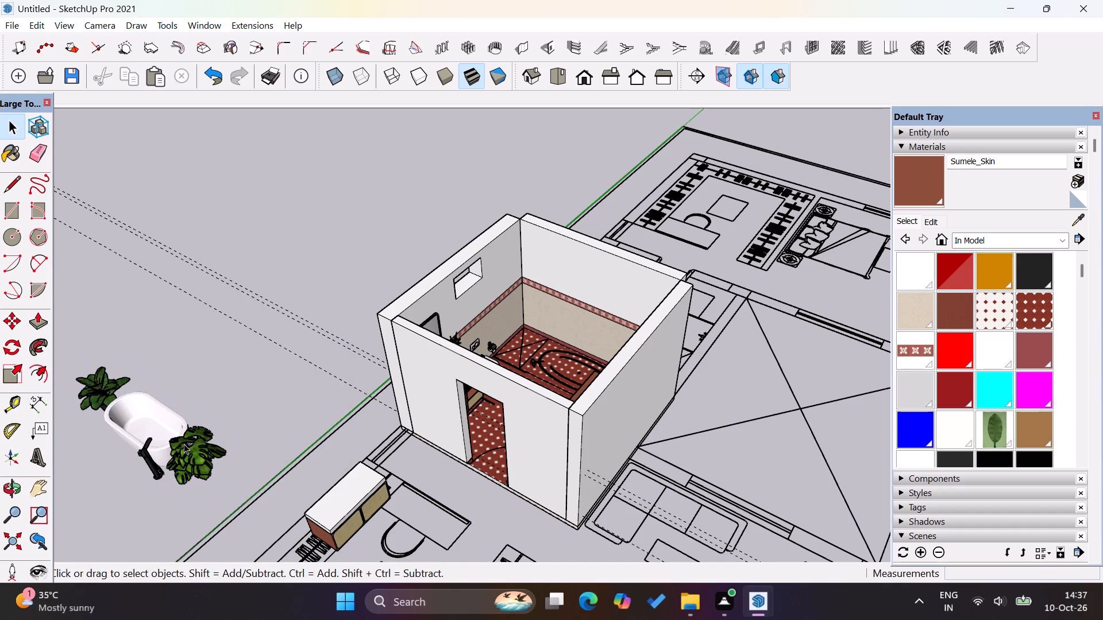
{"action": "left_click", "coordinate": [10, 350]}
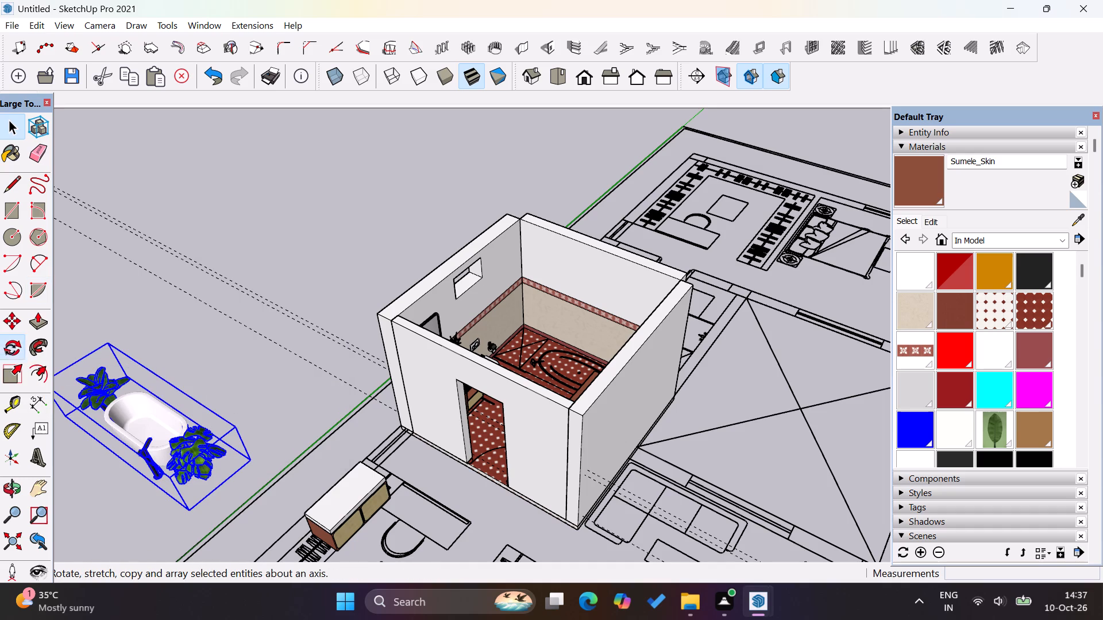
{"action": "left_click", "coordinate": [196, 363]}
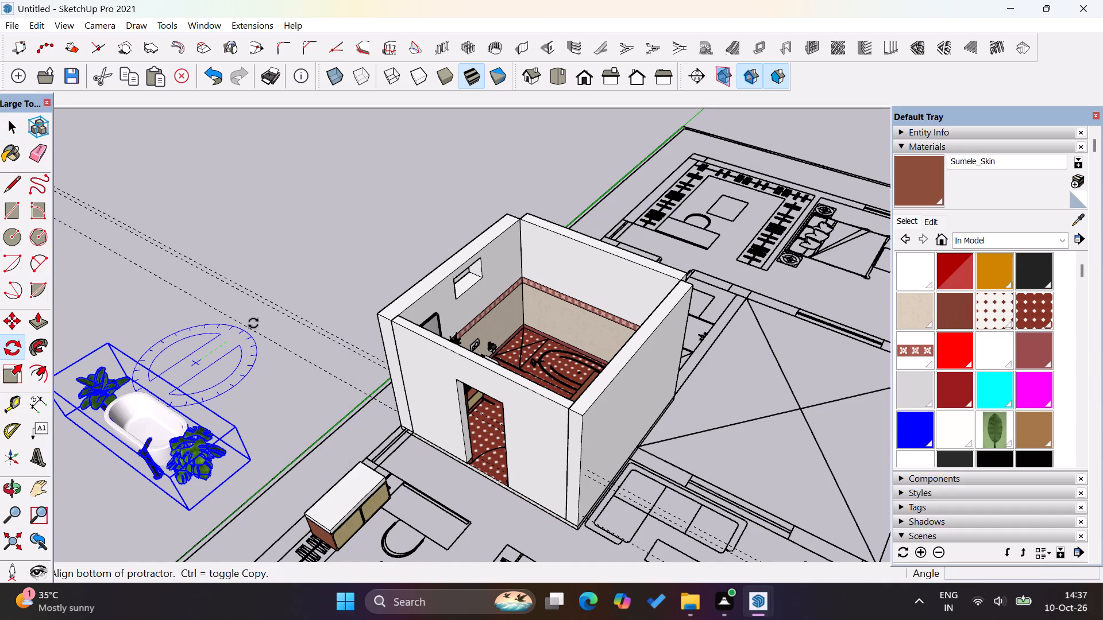
{"action": "left_click", "coordinate": [295, 282]}
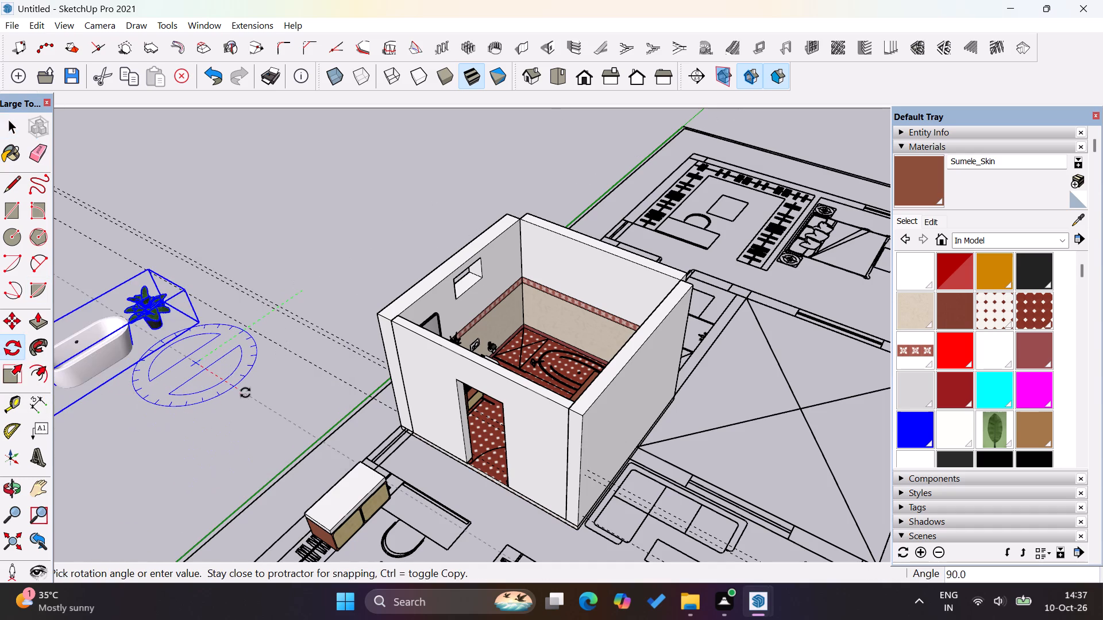
{"action": "left_click", "coordinate": [131, 406]}
{"action": "left_click", "coordinate": [19, 125]}
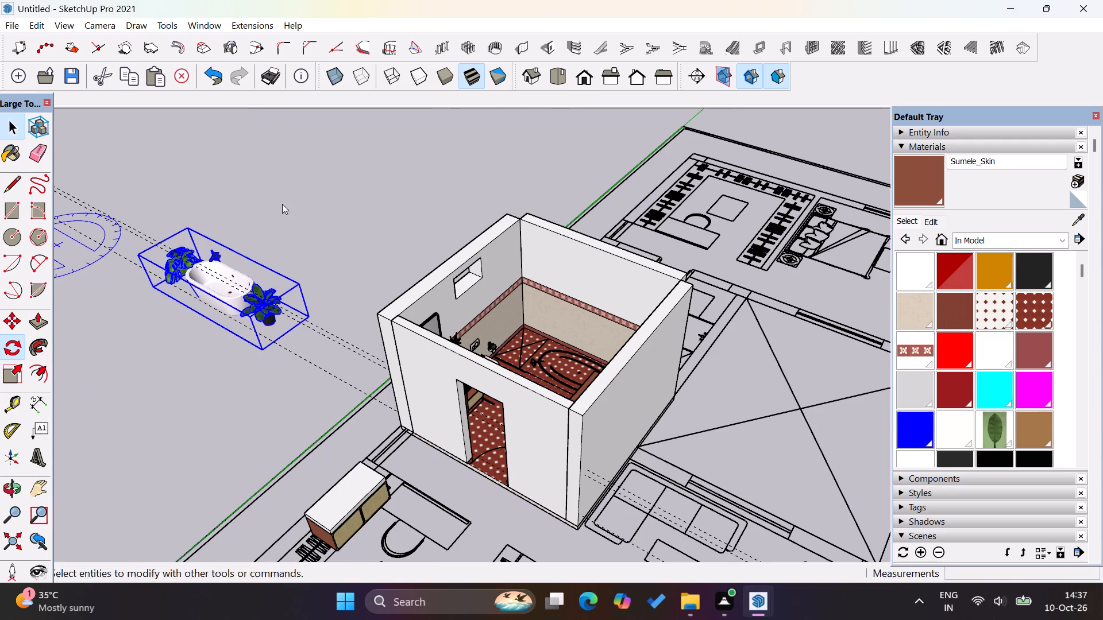
{"action": "left_click", "coordinate": [284, 204]}
{"action": "left_click", "coordinate": [227, 284]}
{"action": "left_click", "coordinate": [271, 253]}
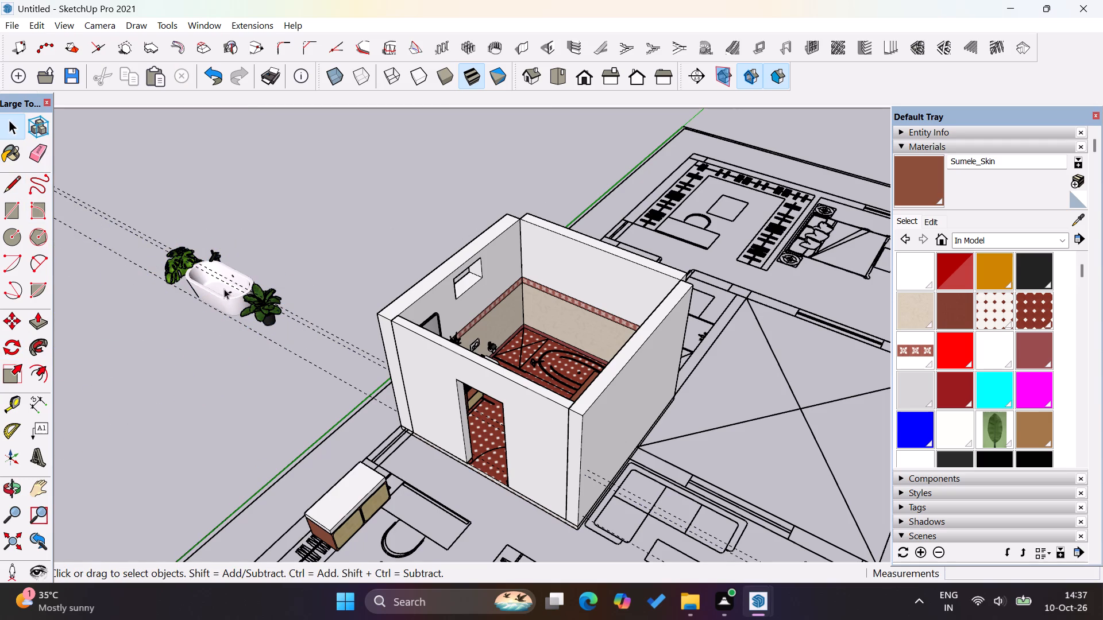
Move the bathtub and plants group into the bathroom, against the patterned wall and into the floor corner nearest the tall cabinet.
{"action": "left_click", "coordinate": [221, 293]}
{"action": "left_click", "coordinate": [18, 319]}
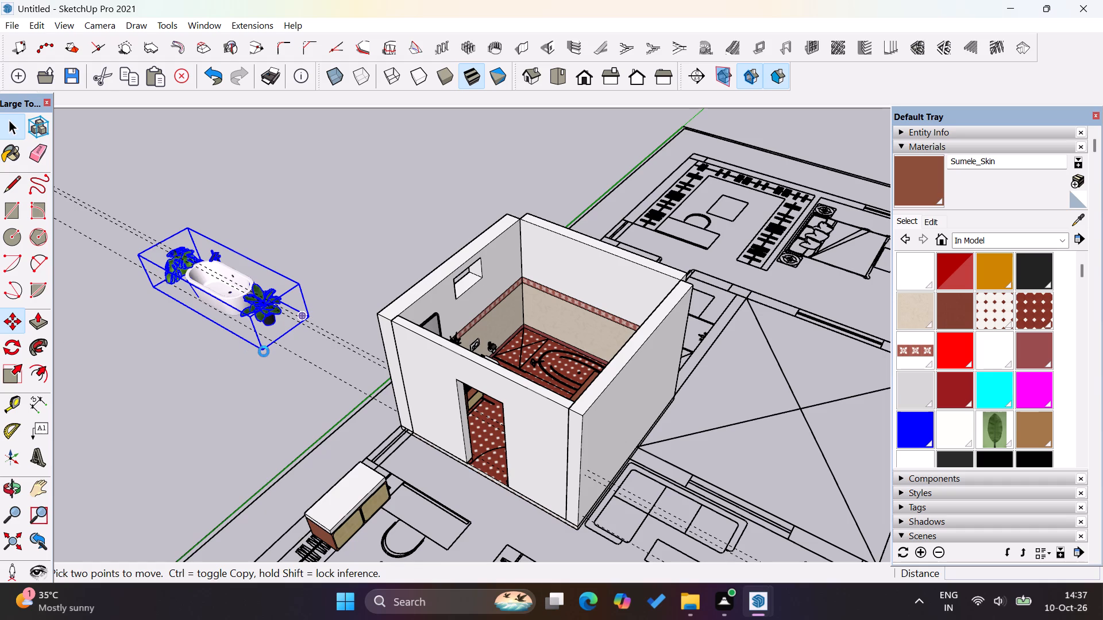
{"action": "left_click", "coordinate": [318, 319]}
{"action": "middle_click_drag", "start_coordinate": [357, 401], "coordinate": [442, 439]}
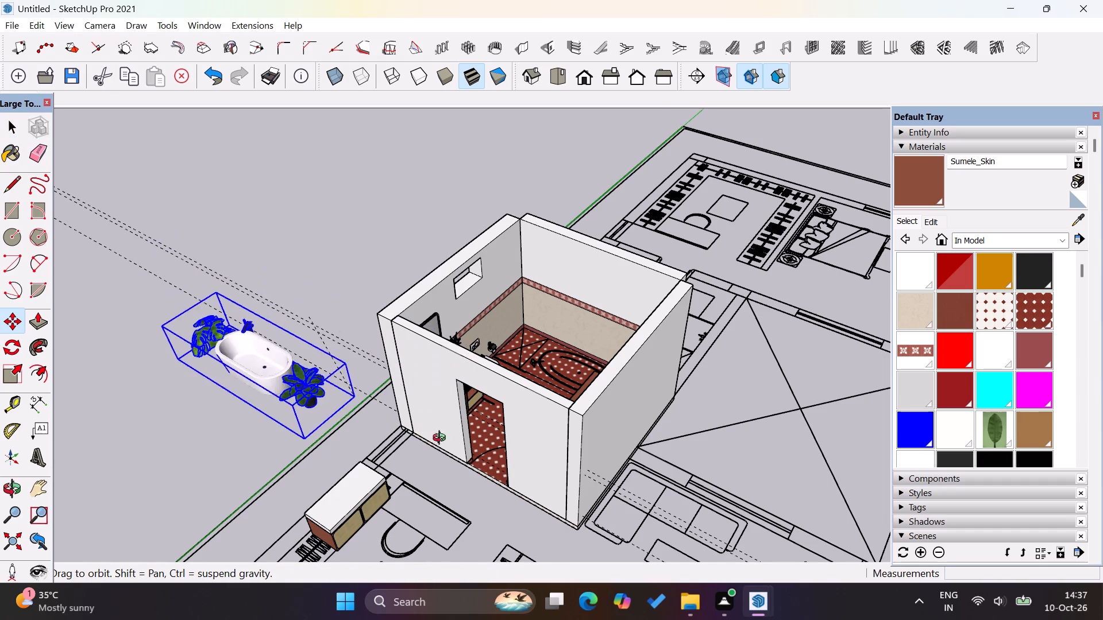
{"action": "middle_click_drag", "start_coordinate": [442, 439], "coordinate": [628, 509]}
{"action": "scroll", "coordinate": [628, 295], "scroll_direction": "up", "scroll_amount": 11}
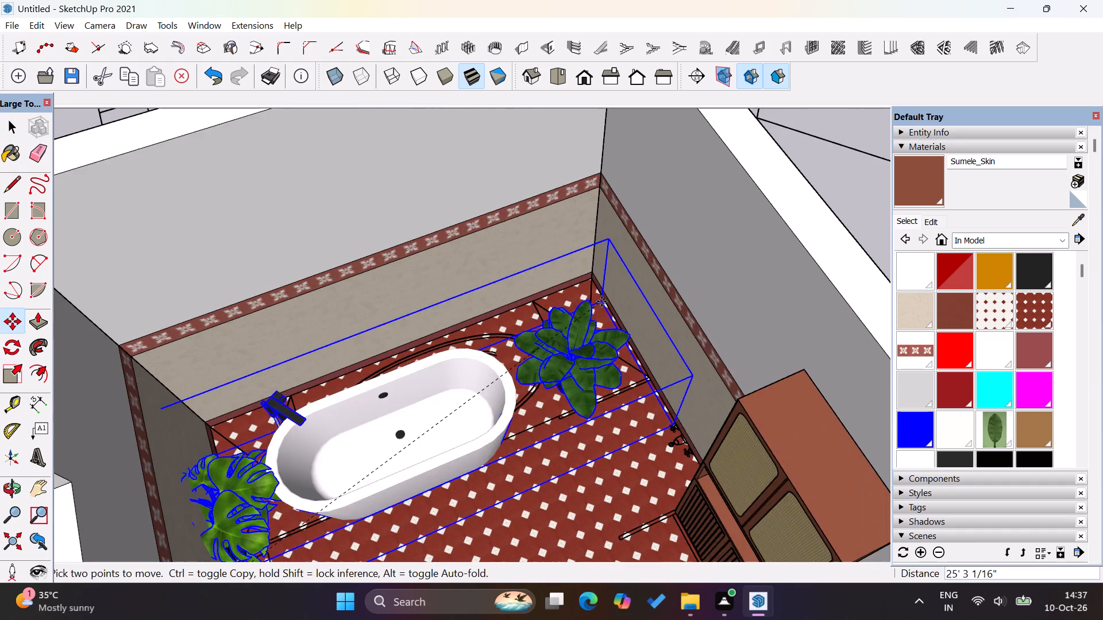
{"action": "scroll", "coordinate": [601, 301], "scroll_direction": "up", "scroll_amount": 9}
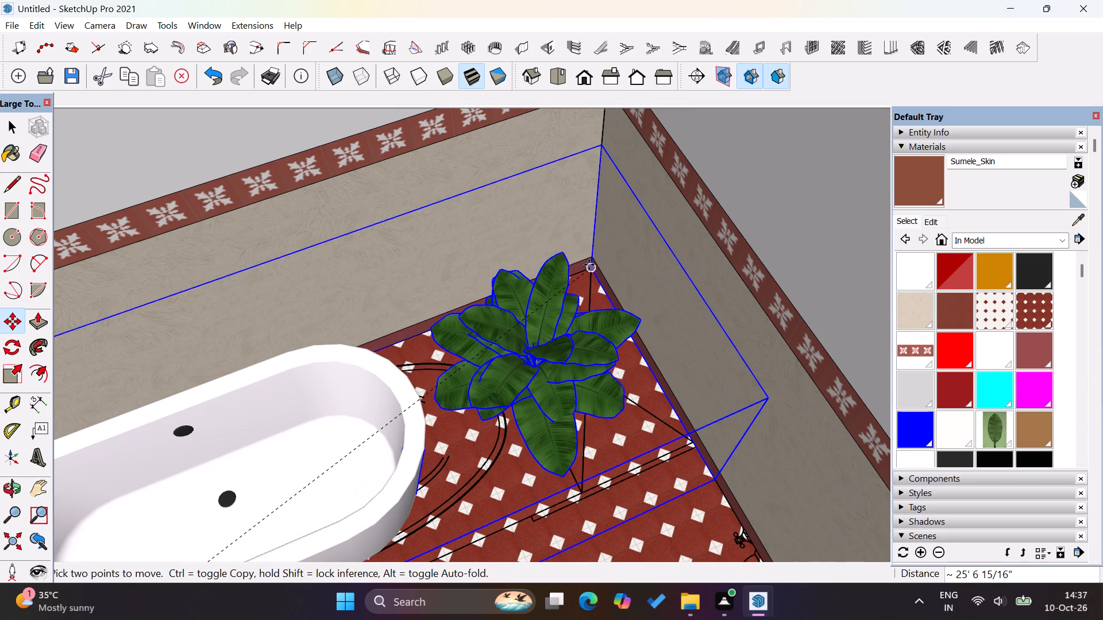
{"action": "left_click", "coordinate": [589, 265]}
{"action": "scroll", "coordinate": [538, 328], "scroll_direction": "down", "scroll_amount": 16}
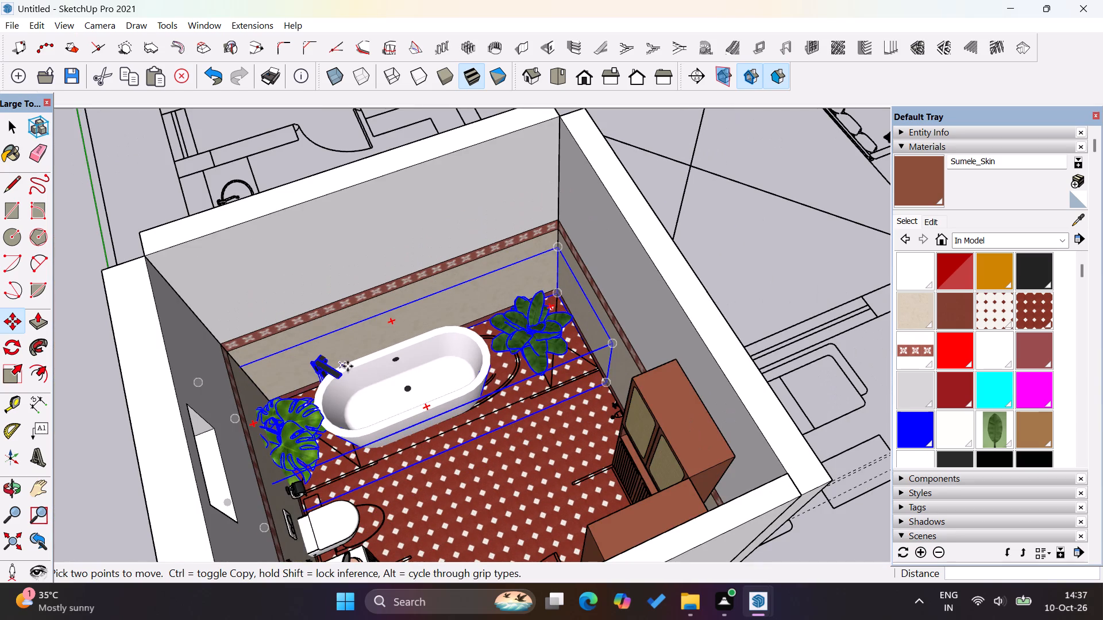
{"action": "left_click", "coordinate": [21, 122]}
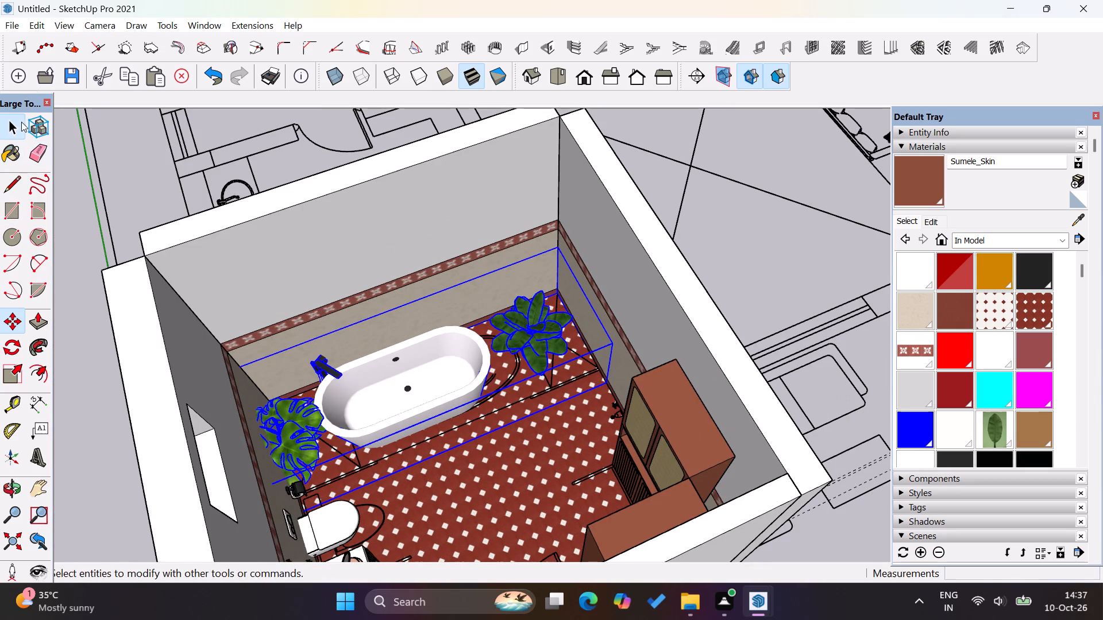
{"action": "left_click", "coordinate": [52, 165]}
{"action": "left_click", "coordinate": [4, 126]}
{"action": "left_click", "coordinate": [114, 164]}
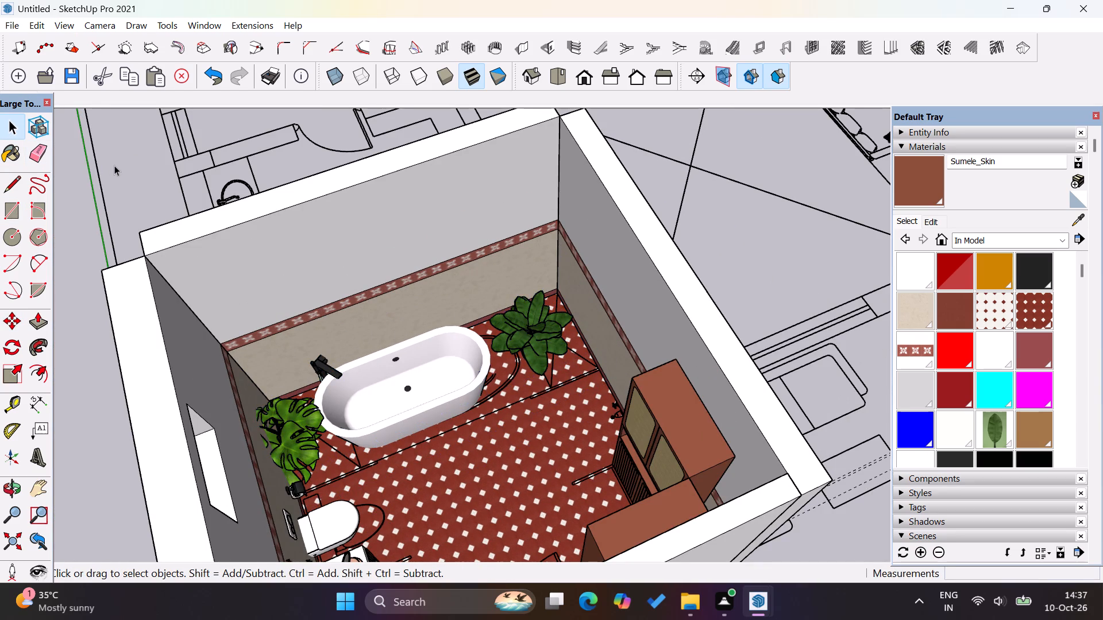
Shift the bathtub and plants group about 6 1/2" along the back wall, away from the toilet side.
{"action": "scroll", "coordinate": [453, 337], "scroll_direction": "up", "scroll_amount": 3}
{"action": "left_click", "coordinate": [483, 390]}
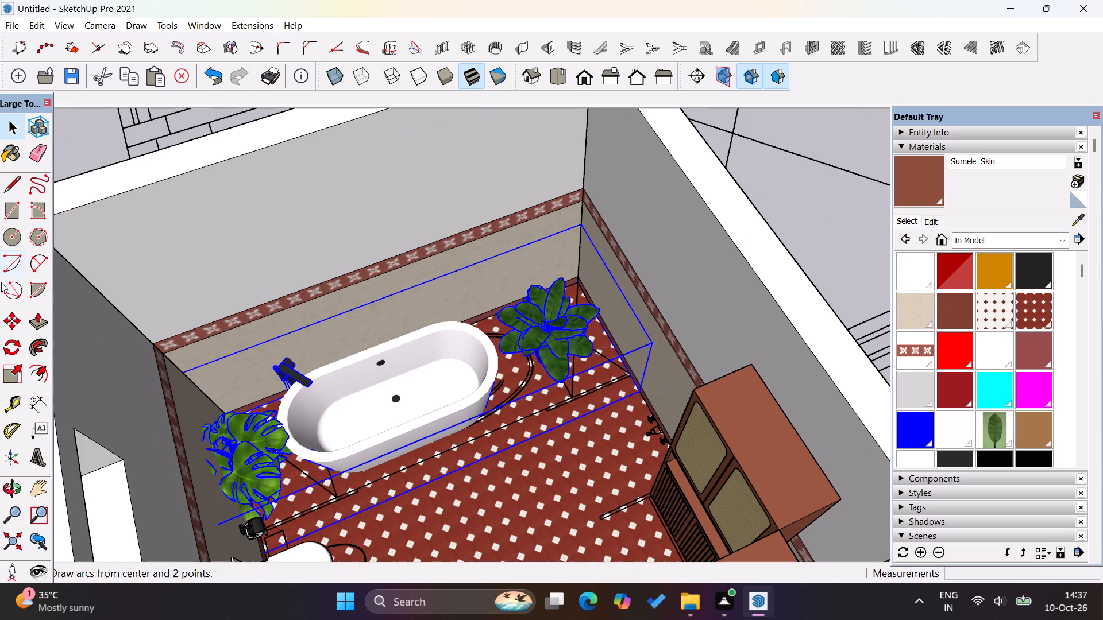
{"action": "left_click", "coordinate": [11, 315]}
{"action": "scroll", "coordinate": [573, 421], "scroll_direction": "up", "scroll_amount": 7}
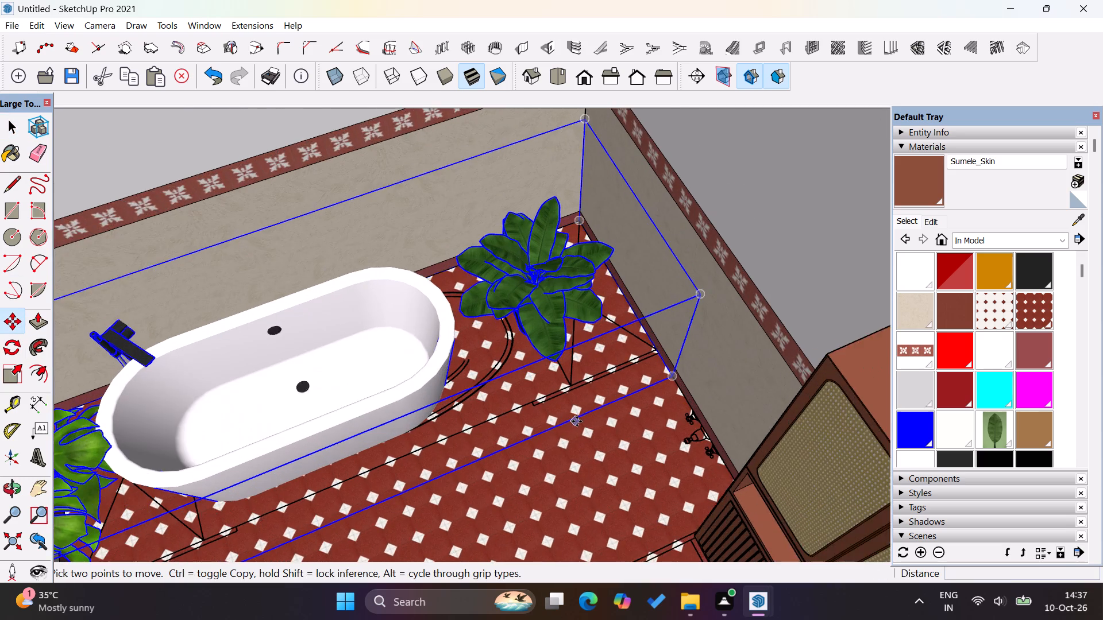
{"action": "scroll", "coordinate": [577, 421], "scroll_direction": "up", "scroll_amount": 1}
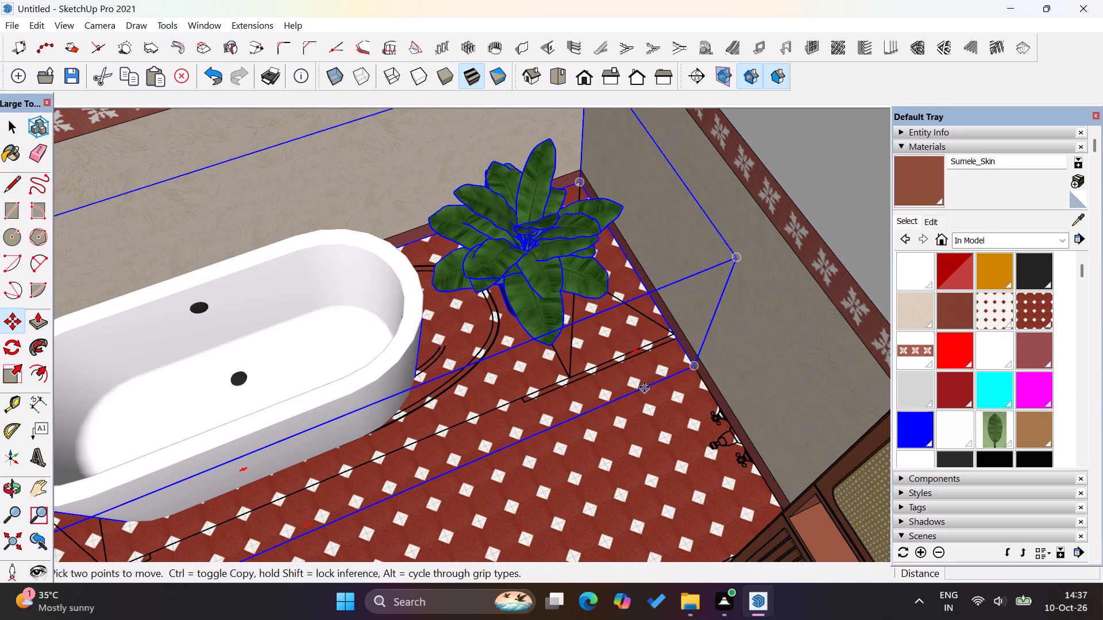
{"action": "left_click", "coordinate": [644, 387]}
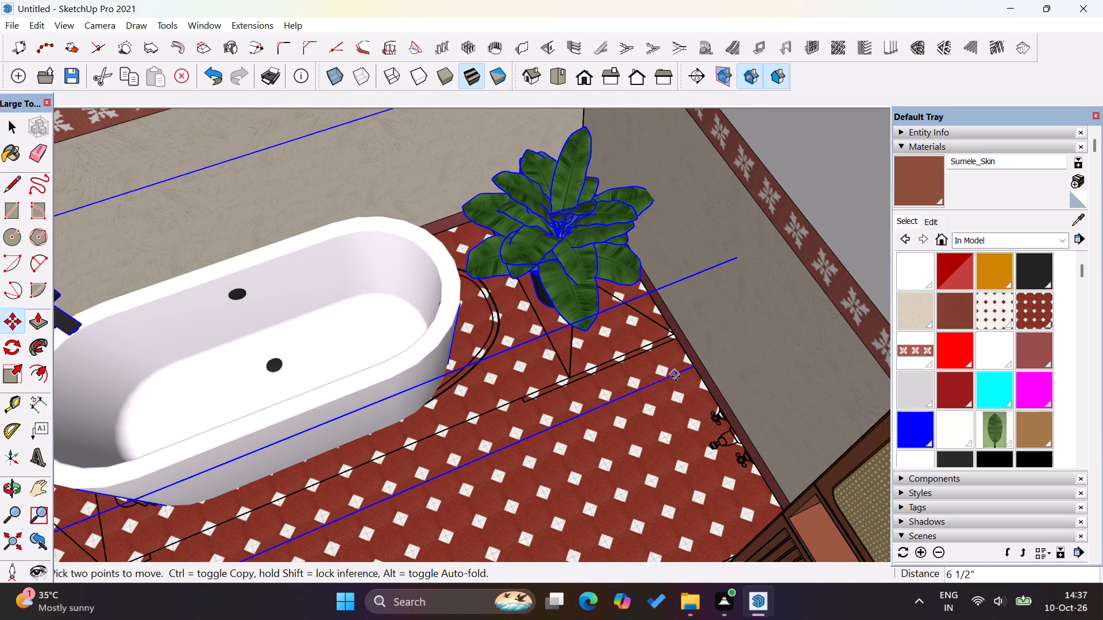
{"action": "left_click", "coordinate": [678, 377]}
{"action": "scroll", "coordinate": [642, 305], "scroll_direction": "down", "scroll_amount": 11}
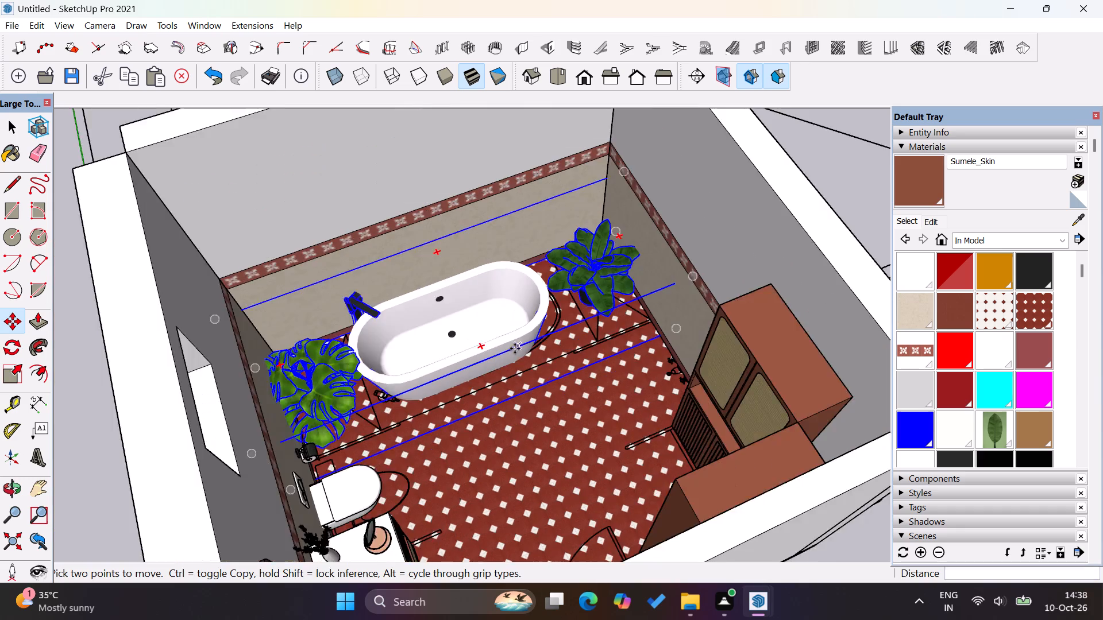
{"action": "scroll", "coordinate": [515, 348], "scroll_direction": "down", "scroll_amount": 3}
{"action": "left_click", "coordinate": [11, 135]}
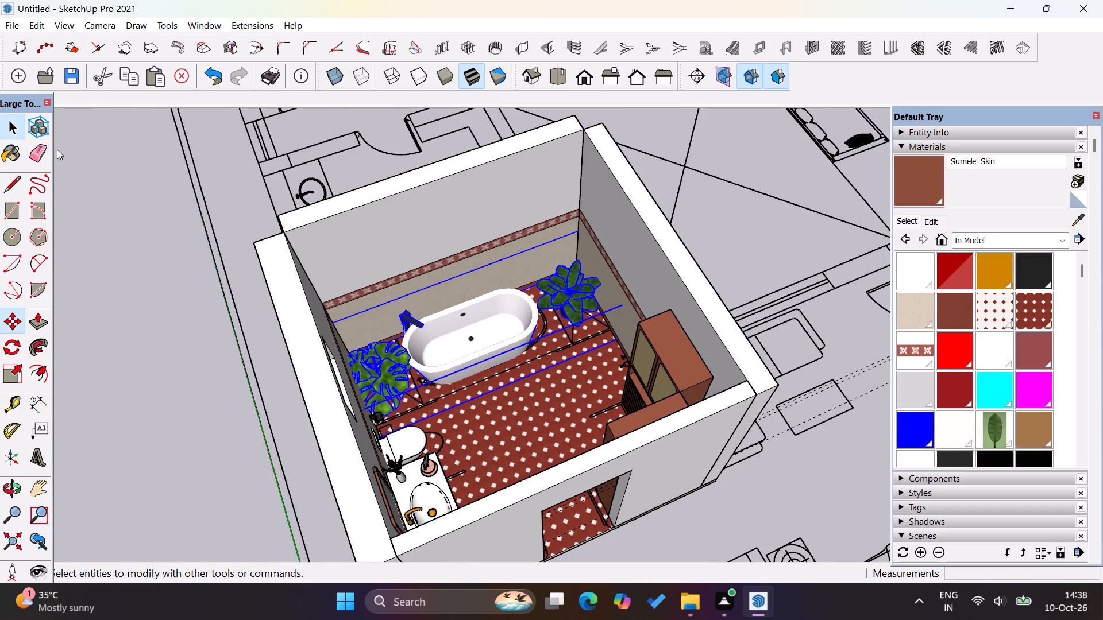
{"action": "left_click", "coordinate": [88, 152]}
Examine the bathtub and plants' placement against the back wall from close up and from above the whole bathroom.
{"action": "middle_click_drag", "start_coordinate": [461, 378], "coordinate": [390, 401]}
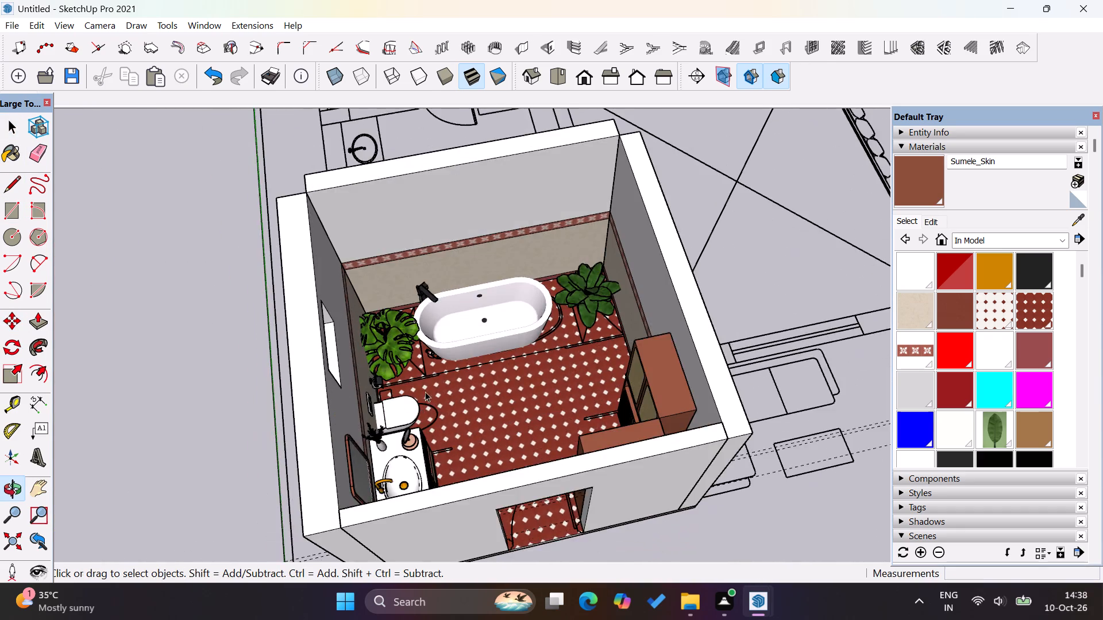
{"action": "scroll", "coordinate": [470, 356], "scroll_direction": "up", "scroll_amount": 14}
{"action": "scroll", "coordinate": [516, 439], "scroll_direction": "down", "scroll_amount": 10}
{"action": "middle_click_drag", "start_coordinate": [565, 297], "coordinate": [575, 388]}
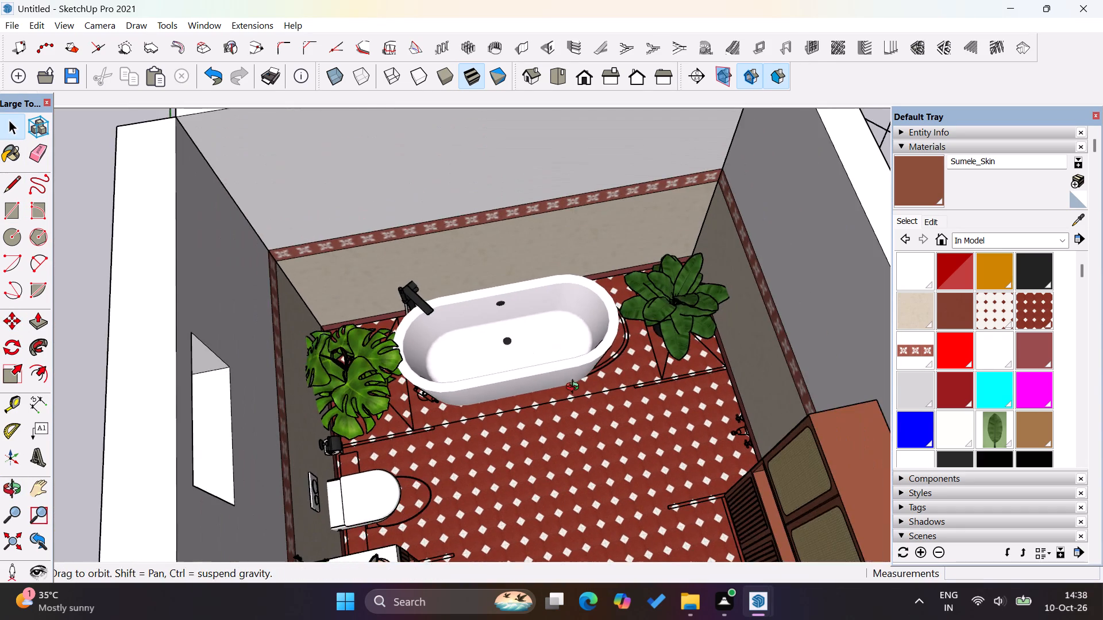
{"action": "middle_click_drag", "start_coordinate": [575, 388], "coordinate": [557, 465]}
{"action": "scroll", "coordinate": [442, 340], "scroll_direction": "up", "scroll_amount": 4}
{"action": "middle_click_drag", "start_coordinate": [542, 391], "coordinate": [370, 177]}
{"action": "scroll", "coordinate": [470, 331], "scroll_direction": "up", "scroll_amount": 4}
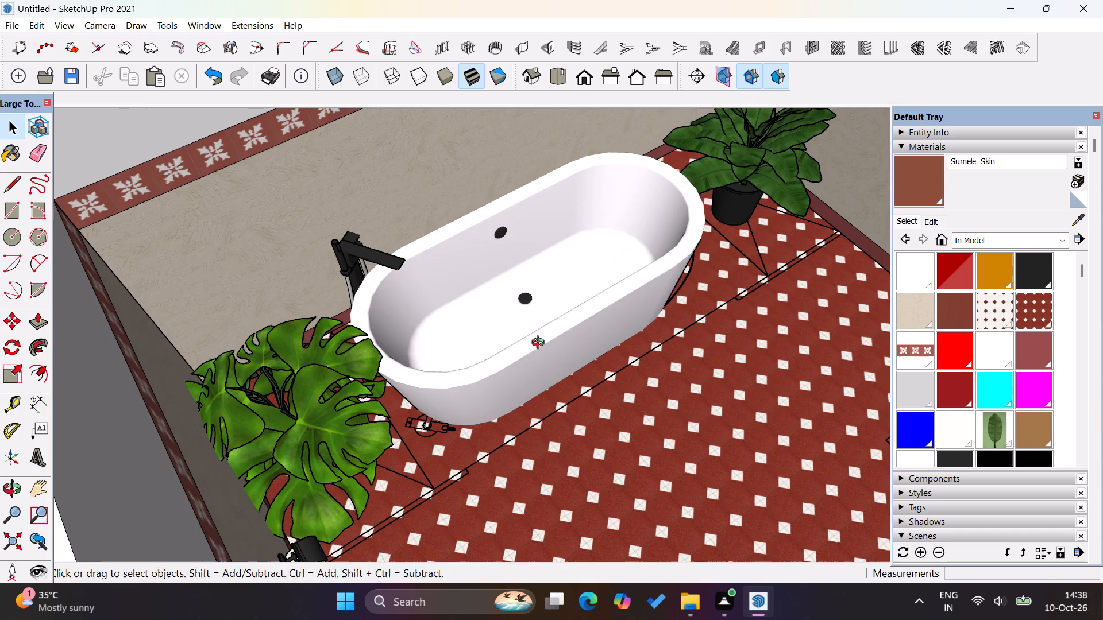
{"action": "middle_click_drag", "start_coordinate": [546, 345], "coordinate": [294, 317]}
{"action": "scroll", "coordinate": [257, 340], "scroll_direction": "down", "scroll_amount": 20}
{"action": "scroll", "coordinate": [257, 340], "scroll_direction": "down", "scroll_amount": 5}
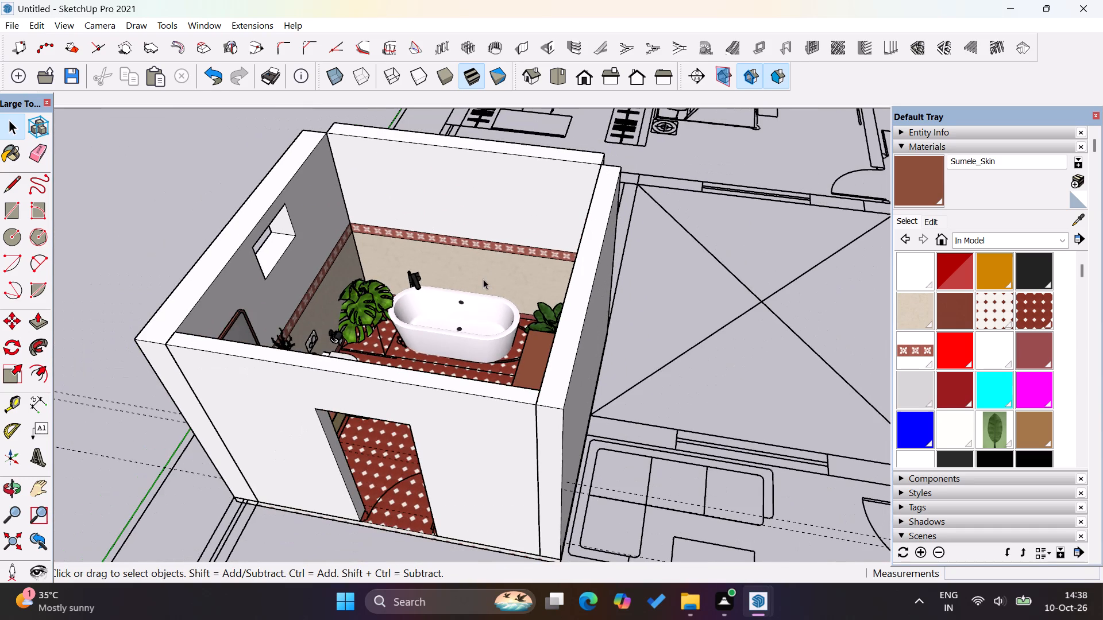
{"action": "scroll", "coordinate": [487, 285], "scroll_direction": "down", "scroll_amount": 4}
{"action": "scroll", "coordinate": [481, 276], "scroll_direction": "up", "scroll_amount": 8}
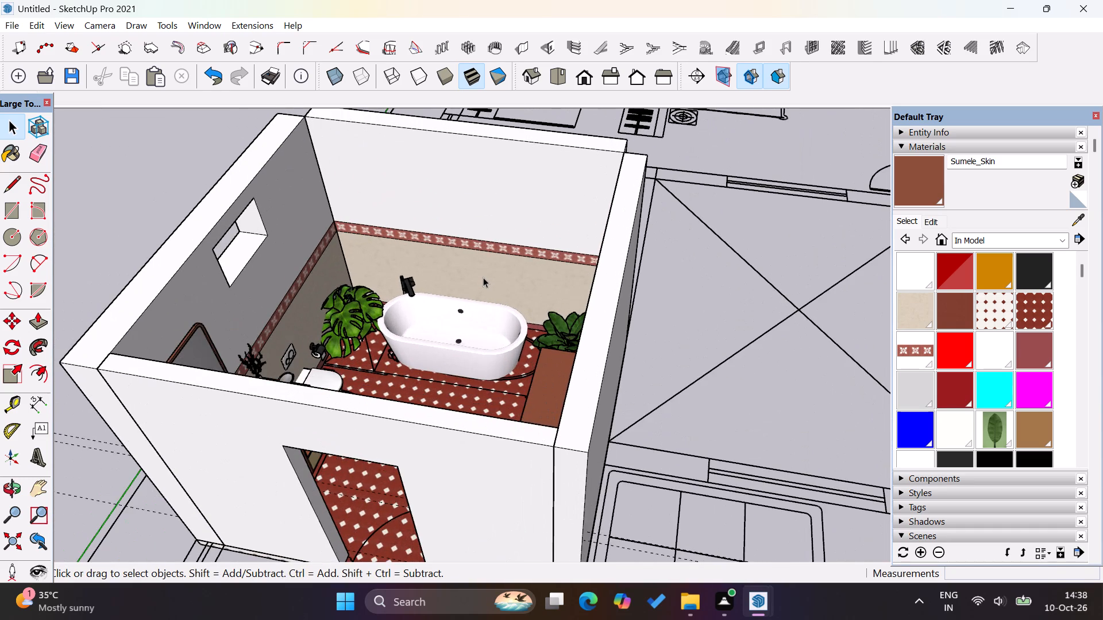
{"action": "scroll", "coordinate": [499, 289], "scroll_direction": "up", "scroll_amount": 7}
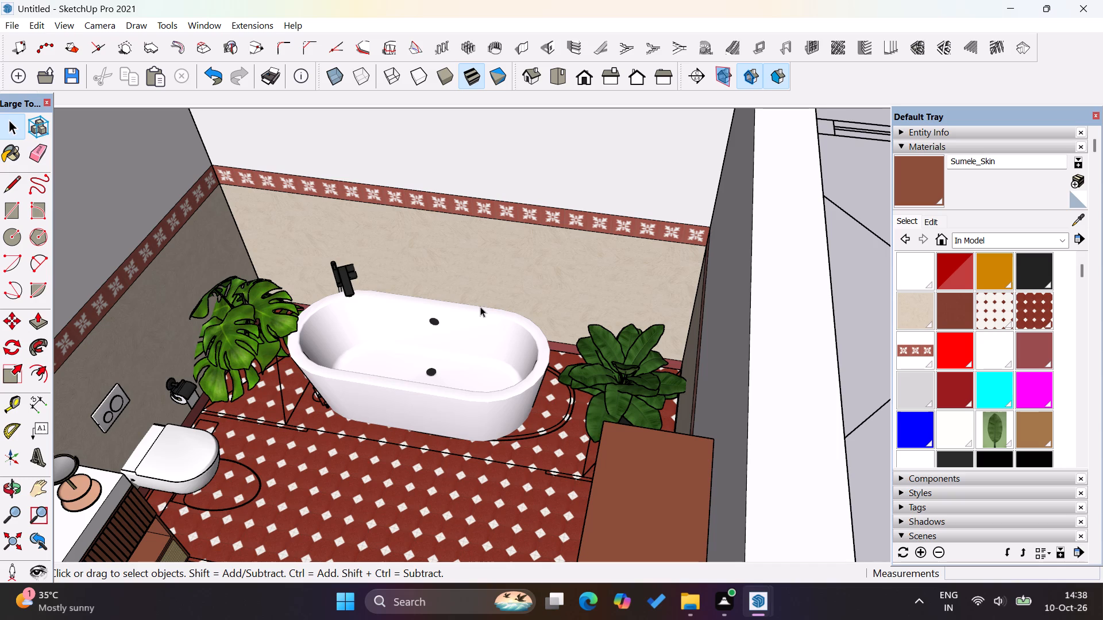
{"action": "scroll", "coordinate": [497, 329], "scroll_direction": "down", "scroll_amount": 18}
{"action": "scroll", "coordinate": [465, 376], "scroll_direction": "up", "scroll_amount": 3}
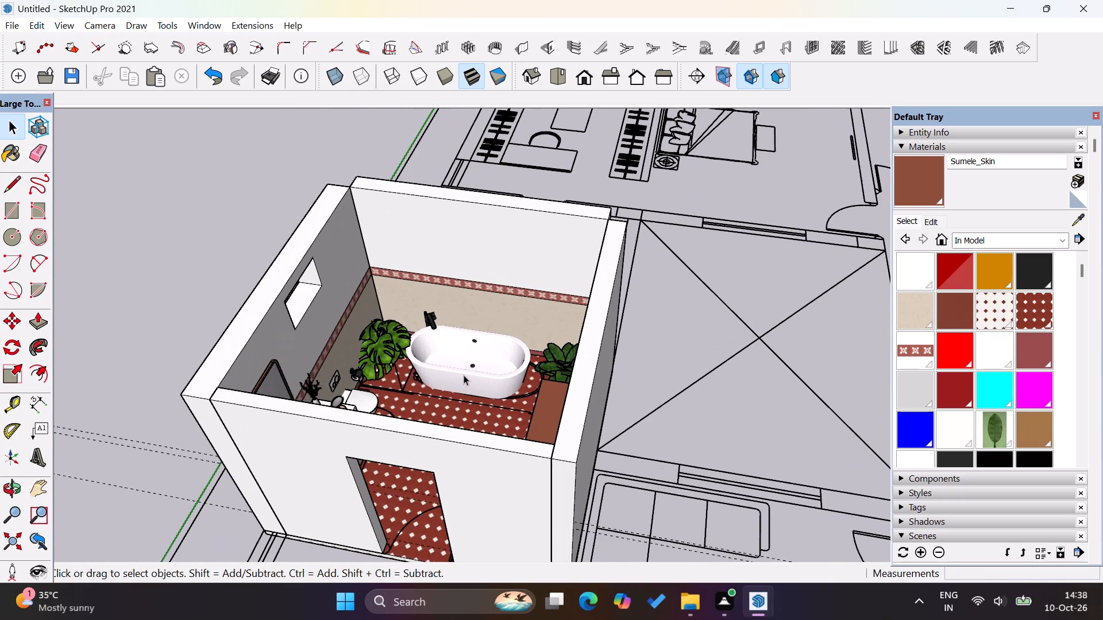
Check the bathtub group and tall cabinet, and examine the furnished bathroom from above on several sides.
{"action": "left_click", "coordinate": [464, 375]}
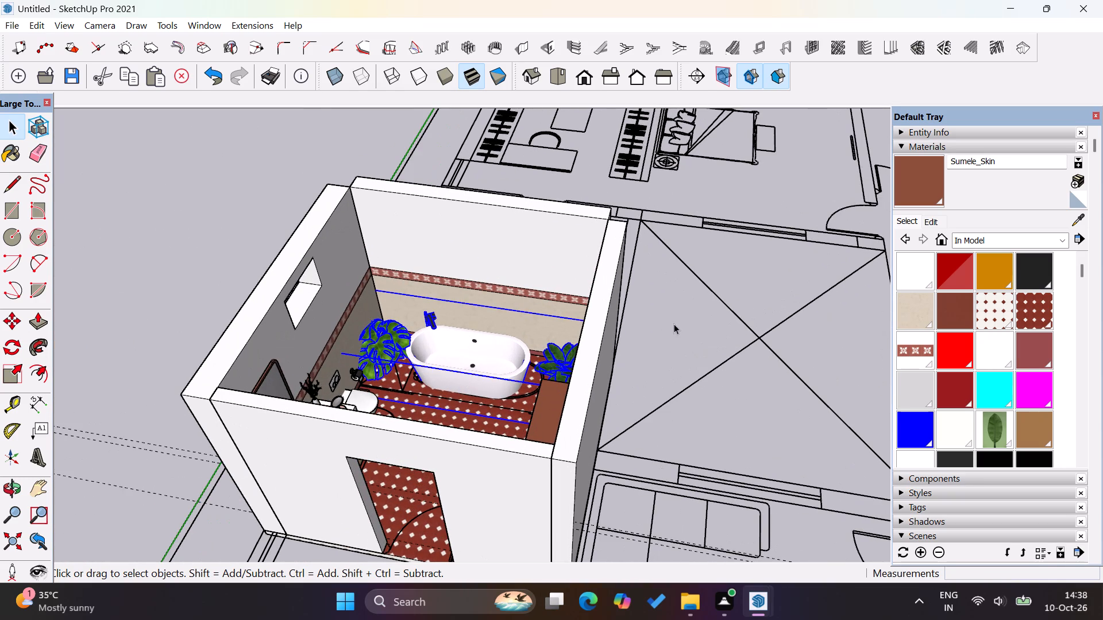
{"action": "left_click", "coordinate": [674, 324]}
{"action": "left_click", "coordinate": [545, 403]}
{"action": "left_click", "coordinate": [628, 398]}
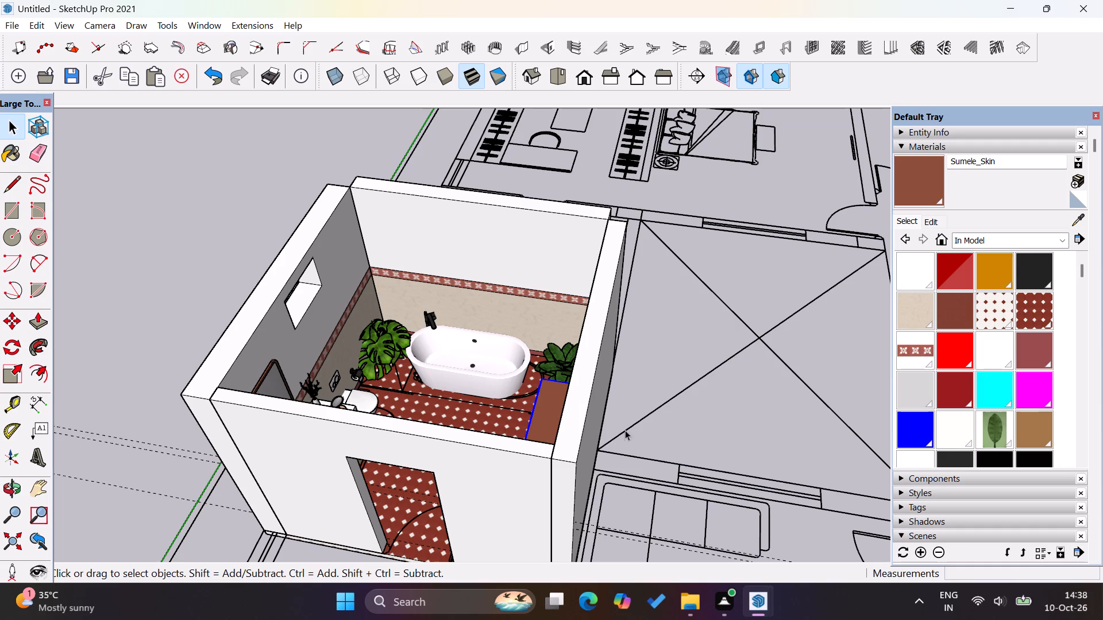
{"action": "middle_click_drag", "start_coordinate": [646, 410], "coordinate": [399, 486]}
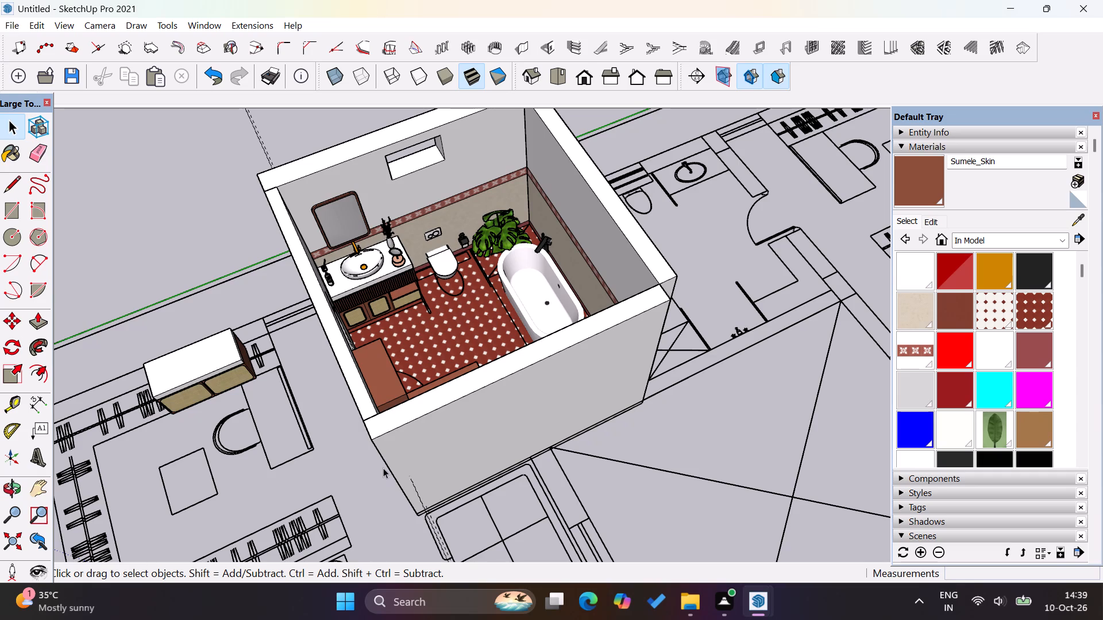
{"action": "scroll", "coordinate": [371, 367], "scroll_direction": "up", "scroll_amount": 4}
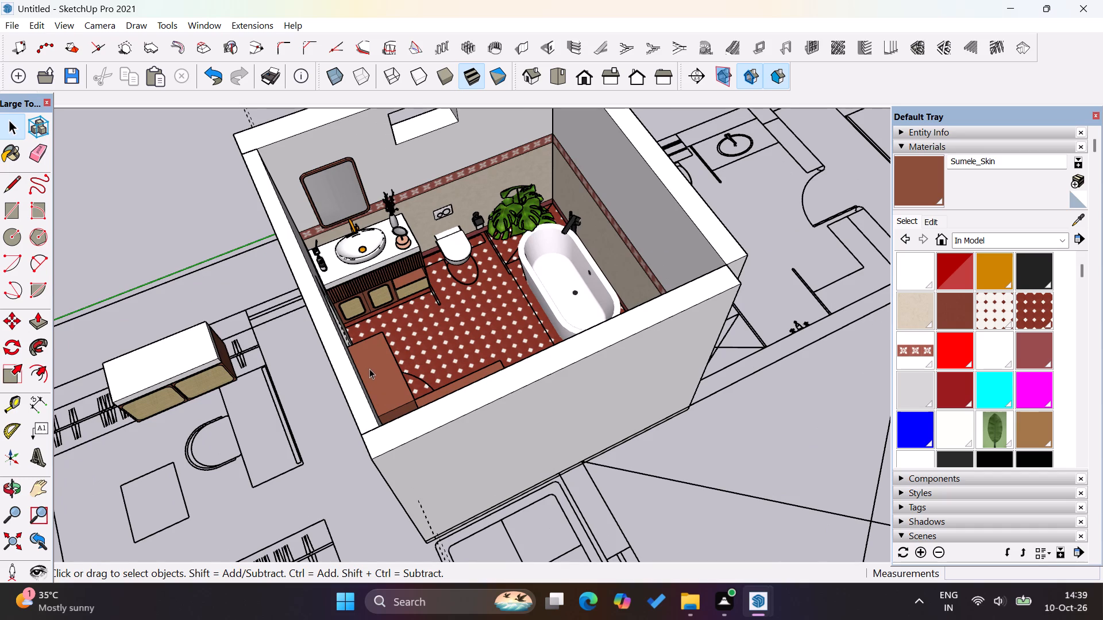
{"action": "scroll", "coordinate": [596, 321], "scroll_direction": "down", "scroll_amount": 7}
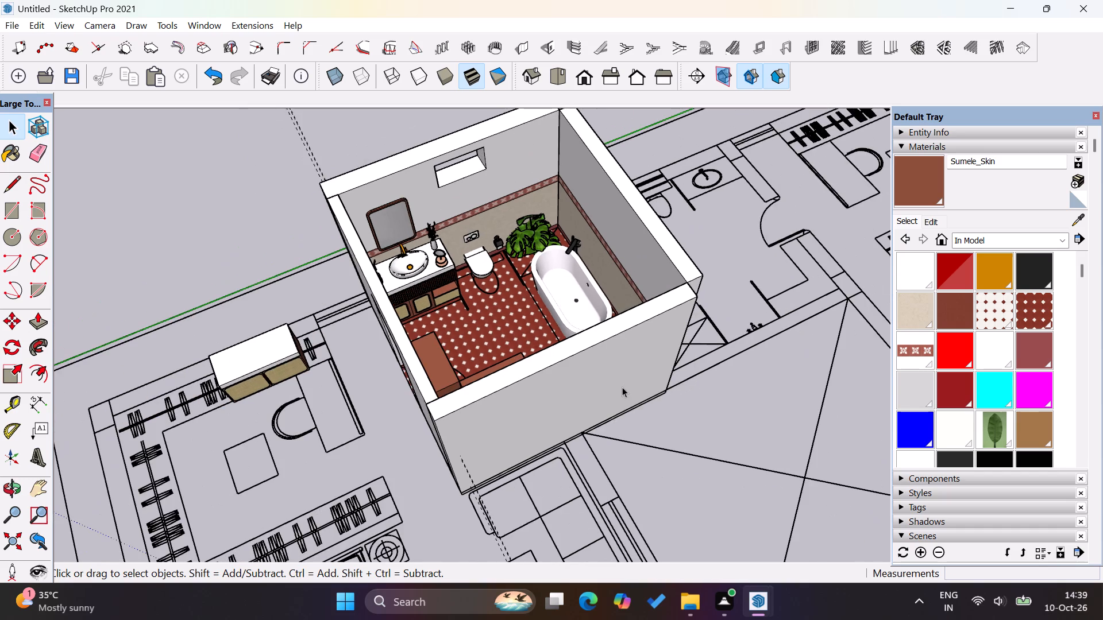
{"action": "middle_click_drag", "start_coordinate": [599, 395], "coordinate": [476, 400]}
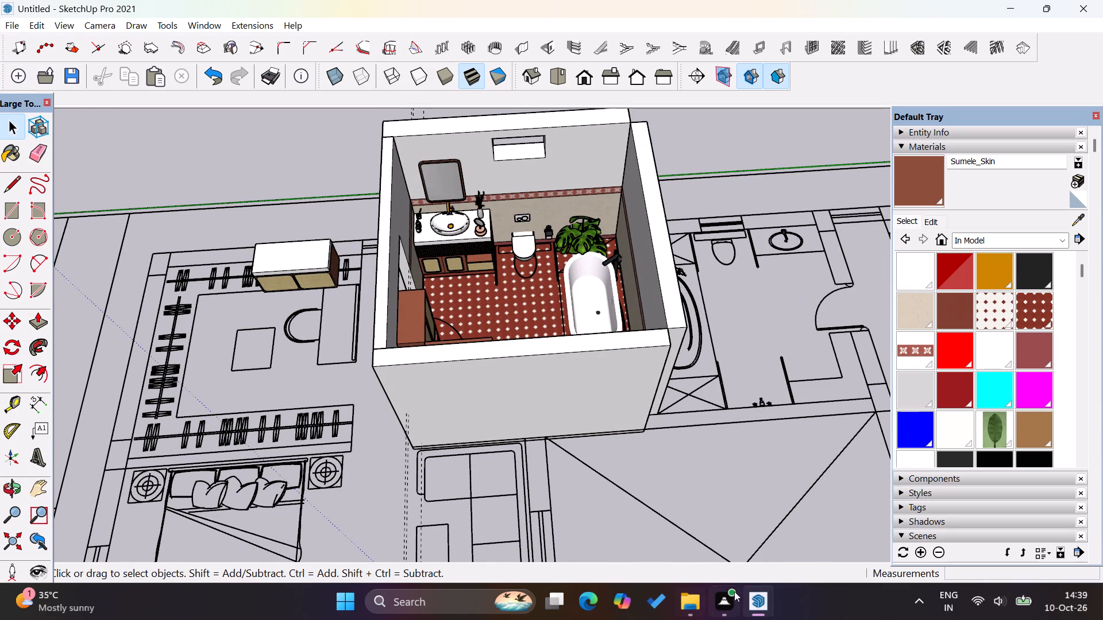
Switch to the bathroom model and copy the two framed partition panels flanking the toilet in the red-tiled bathroom.
{"action": "left_click", "coordinate": [757, 594]}
{"action": "left_click", "coordinate": [809, 551]}
{"action": "scroll", "coordinate": [611, 290], "scroll_direction": "down", "scroll_amount": 9}
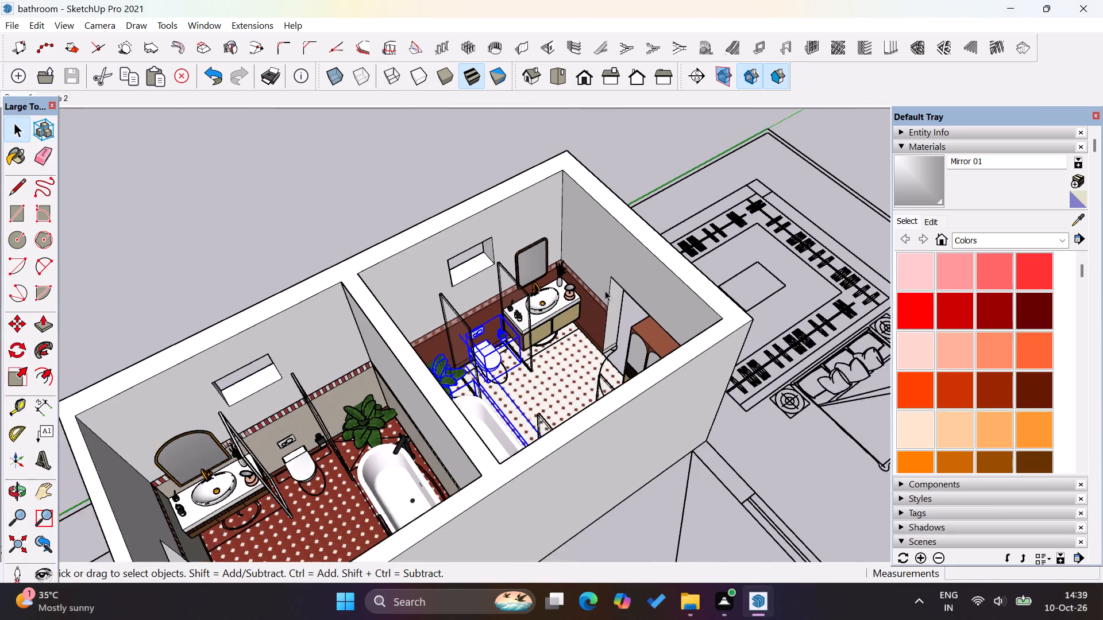
{"action": "scroll", "coordinate": [605, 290], "scroll_direction": "down", "scroll_amount": 5}
{"action": "middle_click_drag", "start_coordinate": [439, 356], "coordinate": [415, 276]}
{"action": "left_click", "coordinate": [384, 190]}
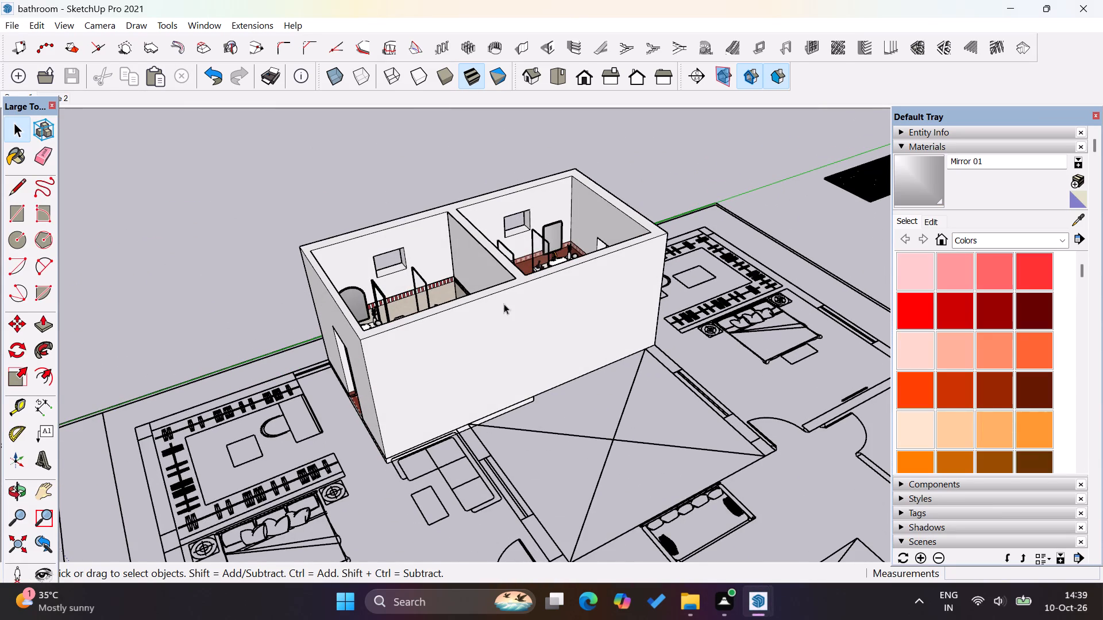
{"action": "scroll", "coordinate": [504, 301], "scroll_direction": "up", "scroll_amount": 5}
{"action": "scroll", "coordinate": [409, 297], "scroll_direction": "up", "scroll_amount": 7}
{"action": "middle_click_drag", "start_coordinate": [773, 489], "coordinate": [824, 575]}
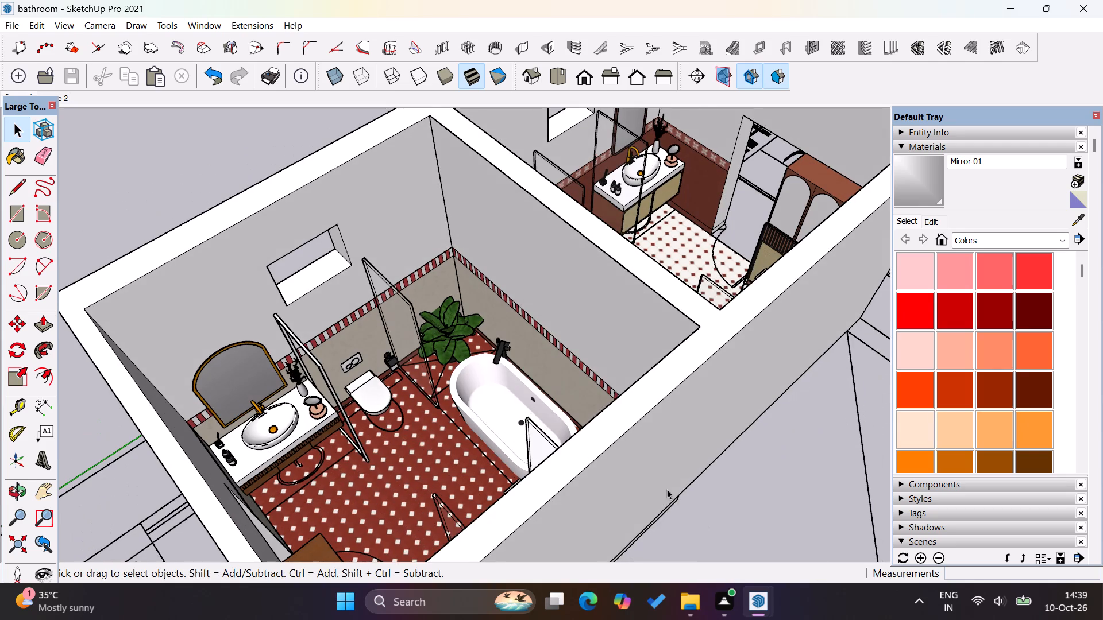
{"action": "scroll", "coordinate": [799, 357], "scroll_direction": "down", "scroll_amount": 4}
{"action": "scroll", "coordinate": [412, 305], "scroll_direction": "up", "scroll_amount": 10}
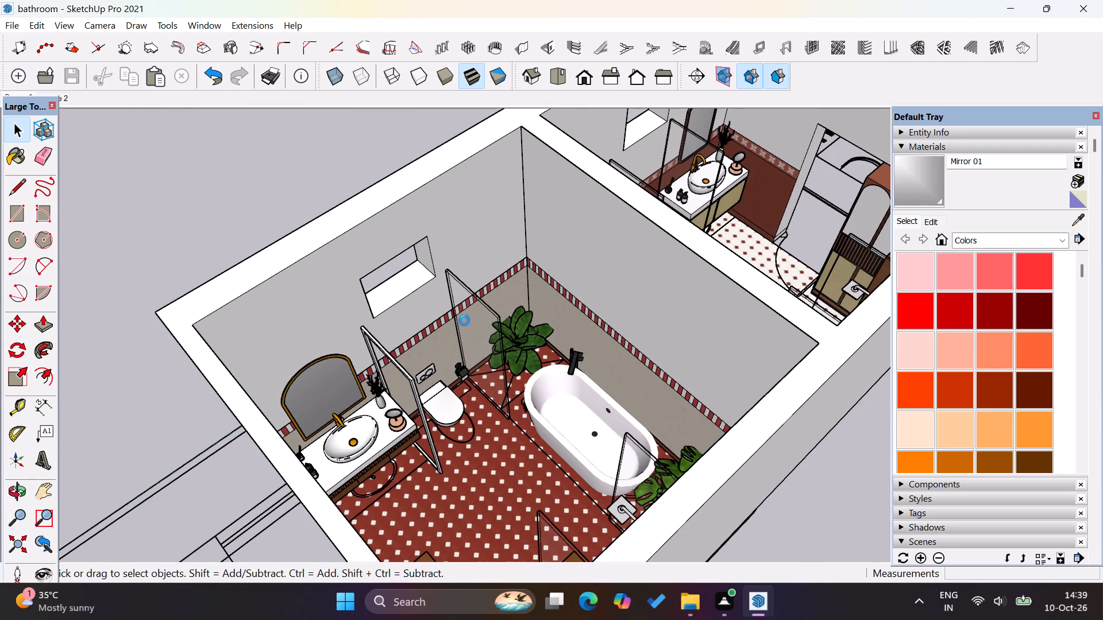
{"action": "scroll", "coordinate": [464, 320], "scroll_direction": "up", "scroll_amount": 2}
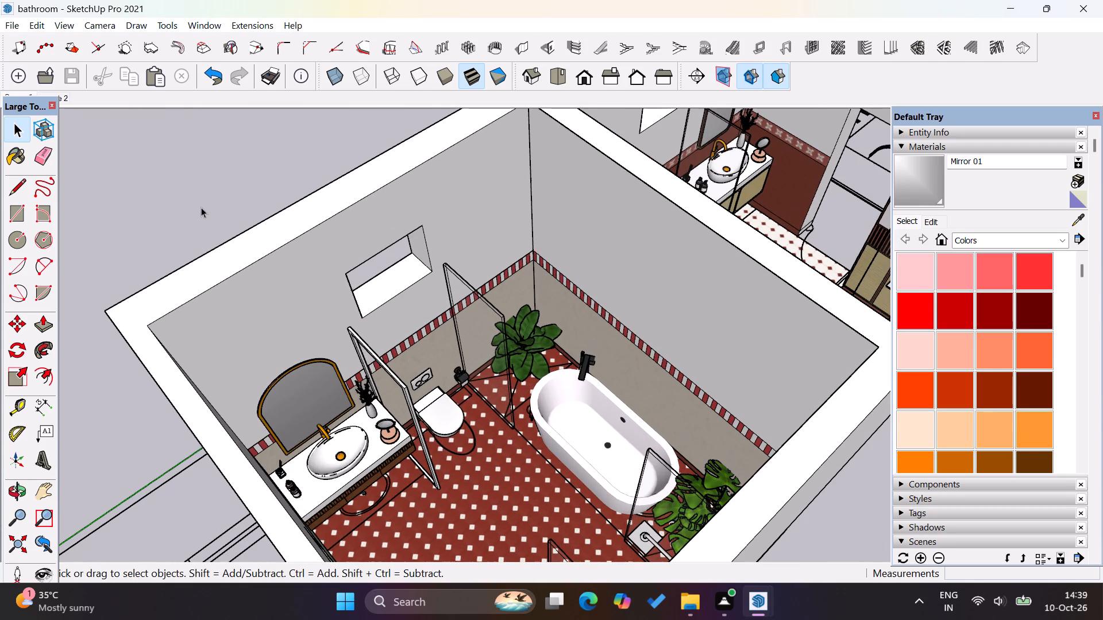
{"action": "left_click", "coordinate": [385, 367]}
{"action": "left_click", "coordinate": [399, 383]}
{"action": "left_click_drag", "start_coordinate": [400, 394], "coordinate": [419, 397]}
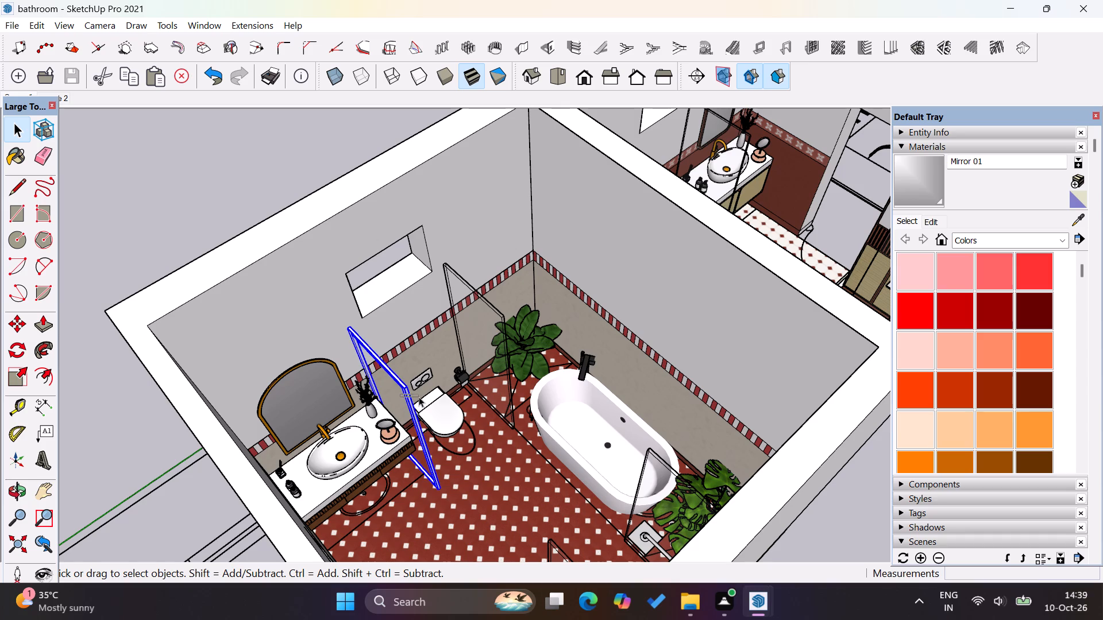
{"action": "left_click", "coordinate": [410, 409]}
{"action": "left_click", "coordinate": [491, 330], "text": "ctrl"}
{"action": "key", "text": "ctrl+c"}
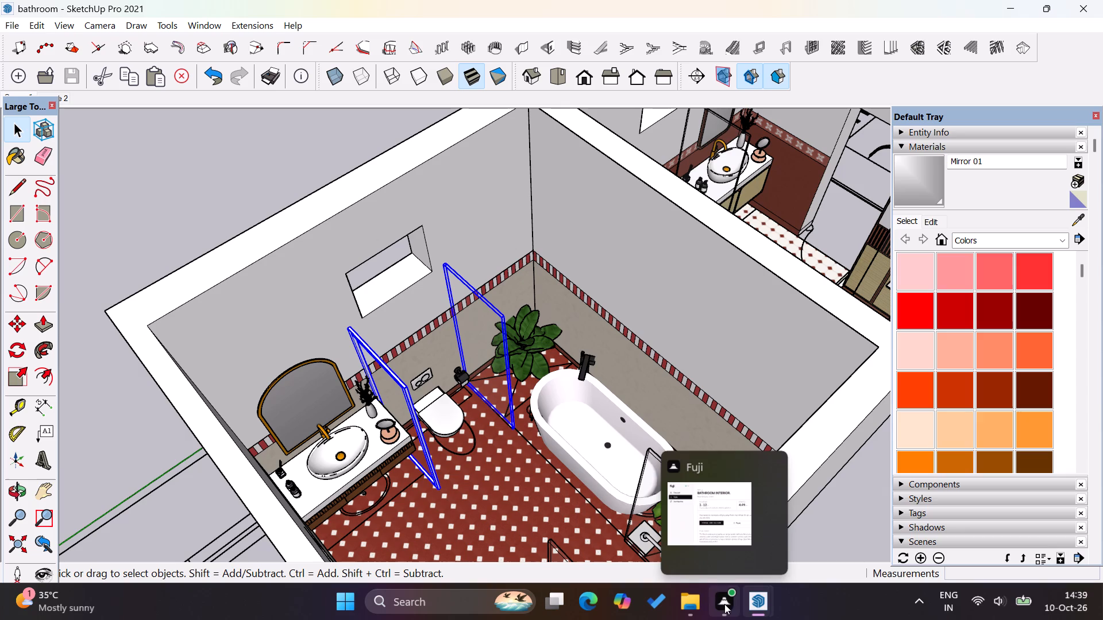
Switch to the Untitled model and paste the two partition panels onto the open floor area outside the bathroom.
{"action": "left_click", "coordinate": [690, 552]}
{"action": "scroll", "coordinate": [574, 394], "scroll_direction": "down", "scroll_amount": 3}
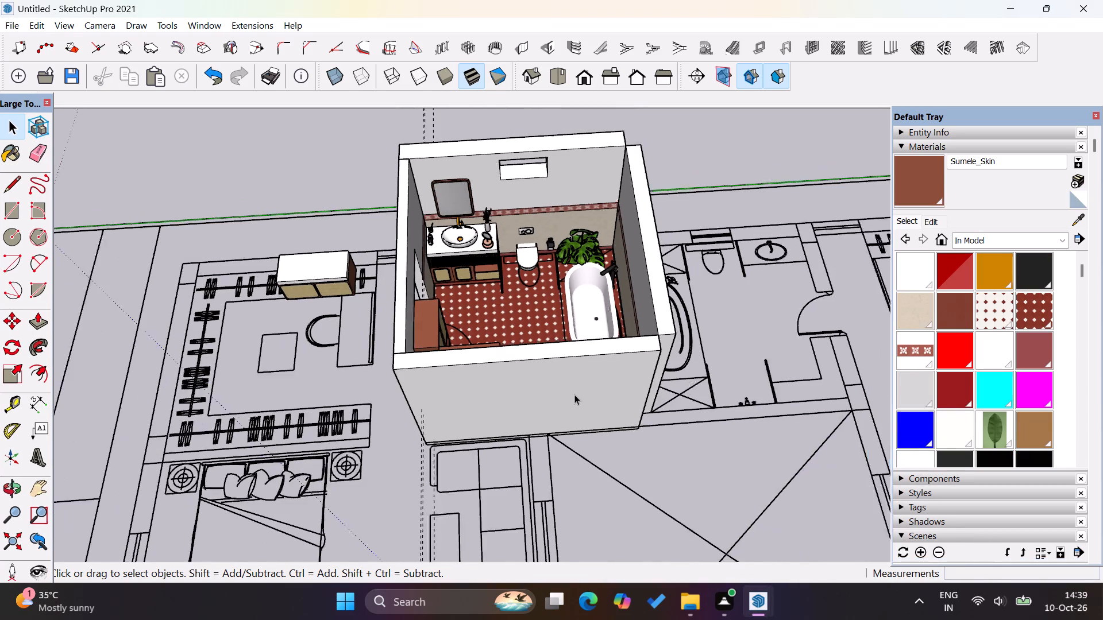
{"action": "scroll", "coordinate": [574, 394], "scroll_direction": "down", "scroll_amount": 8}
{"action": "left_click", "coordinate": [638, 495]}
{"action": "key", "text": "ctrl+v"}
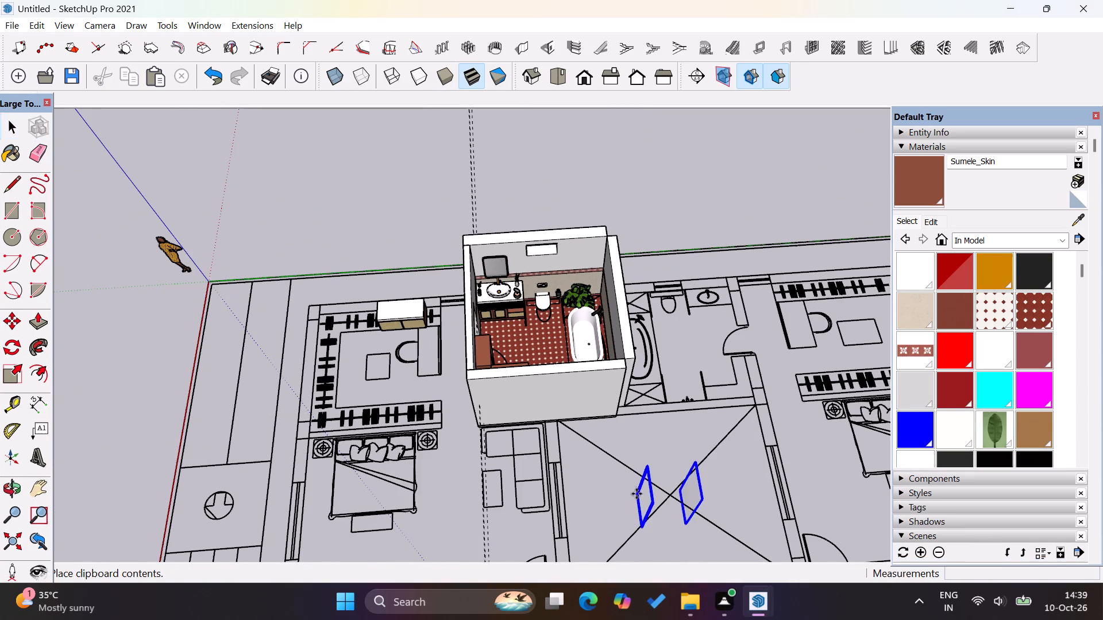
{"action": "left_click", "coordinate": [611, 486]}
Move the partition panels by their bottom corner about 18' 7 5/8" onto the bathroom floor, so they stand on either side of the toilet.
{"action": "scroll", "coordinate": [610, 526], "scroll_direction": "up", "scroll_amount": 4}
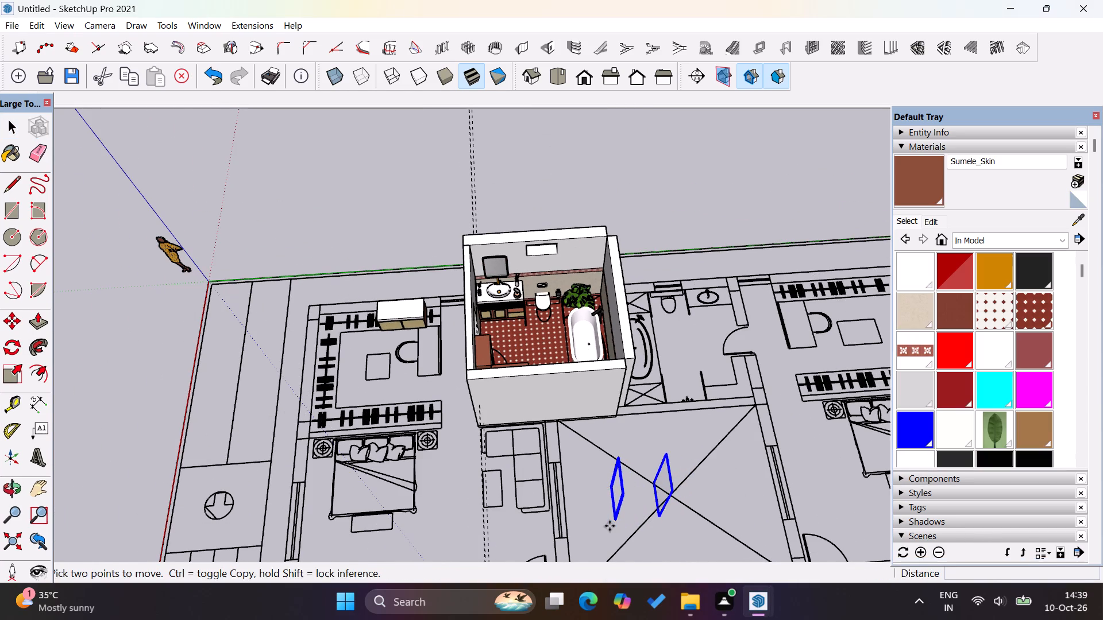
{"action": "scroll", "coordinate": [610, 526], "scroll_direction": "up", "scroll_amount": 20}
{"action": "scroll", "coordinate": [610, 526], "scroll_direction": "up", "scroll_amount": 9}
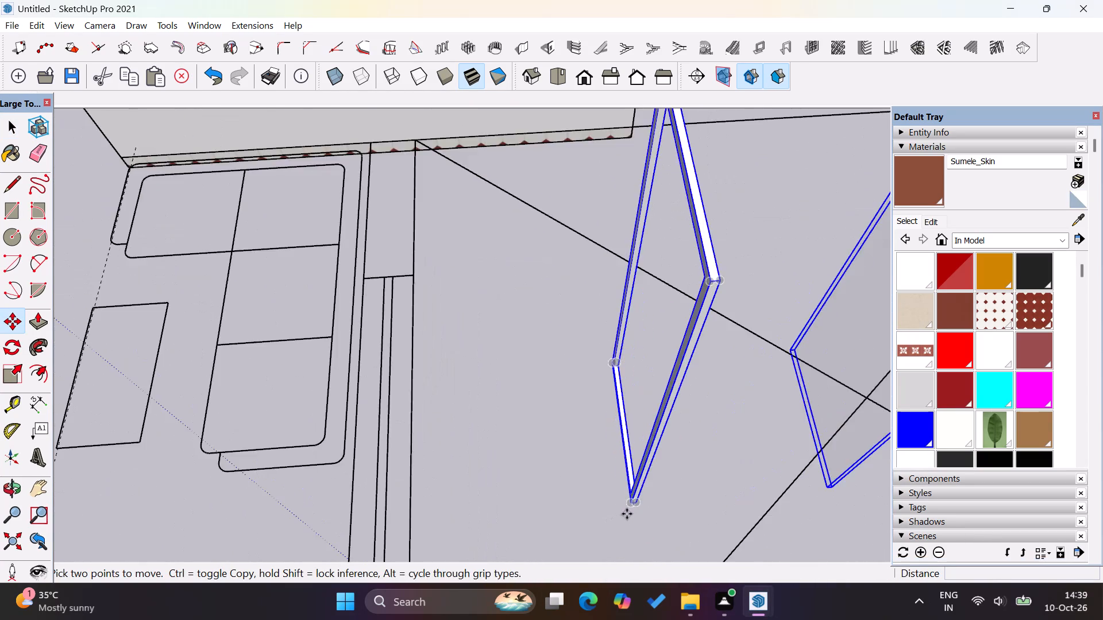
{"action": "scroll", "coordinate": [627, 512], "scroll_direction": "up", "scroll_amount": 5}
{"action": "left_click", "coordinate": [636, 497]}
{"action": "scroll", "coordinate": [663, 510], "scroll_direction": "down", "scroll_amount": 2}
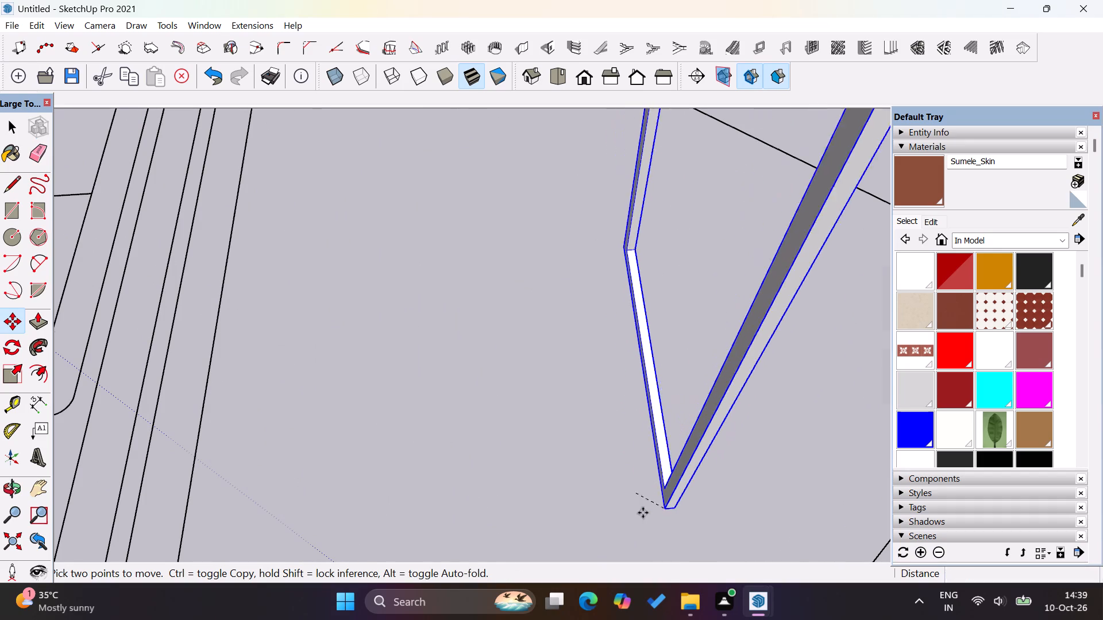
{"action": "scroll", "coordinate": [643, 513], "scroll_direction": "down", "scroll_amount": 12}
{"action": "scroll", "coordinate": [637, 520], "scroll_direction": "down", "scroll_amount": 15}
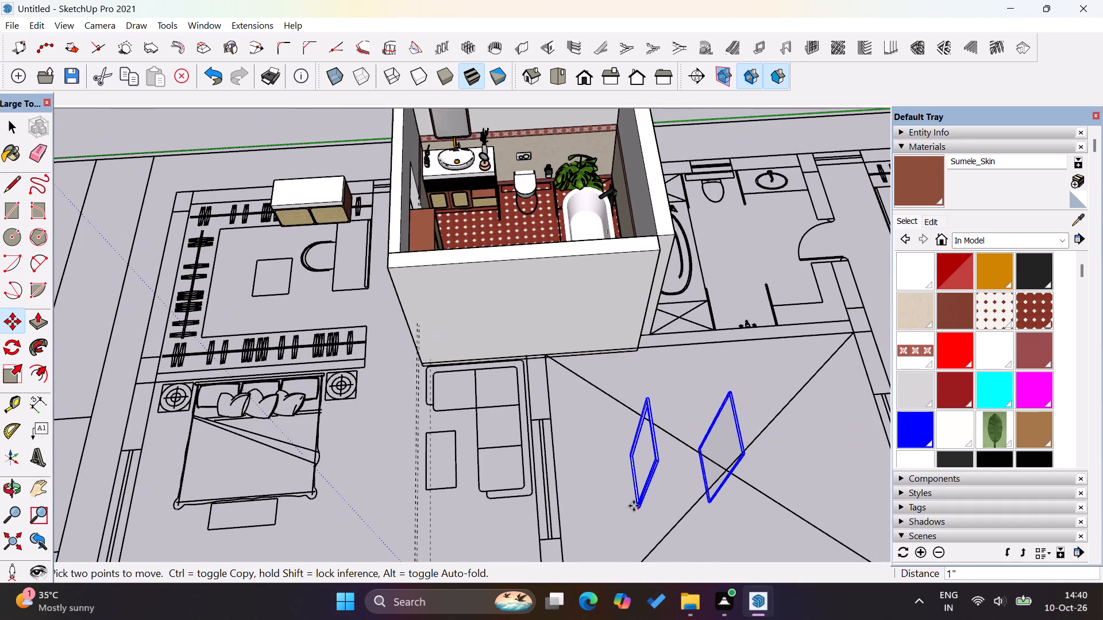
{"action": "scroll", "coordinate": [489, 239], "scroll_direction": "up", "scroll_amount": 15}
{"action": "scroll", "coordinate": [507, 211], "scroll_direction": "down", "scroll_amount": 2}
{"action": "scroll", "coordinate": [496, 220], "scroll_direction": "up", "scroll_amount": 5}
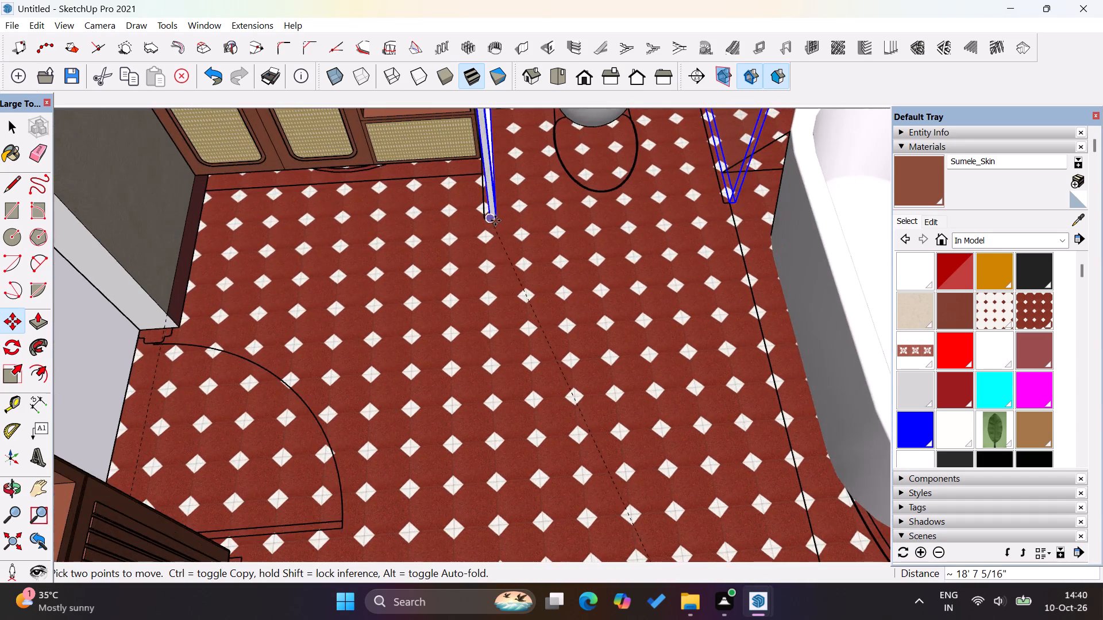
{"action": "scroll", "coordinate": [495, 220], "scroll_direction": "up", "scroll_amount": 11}
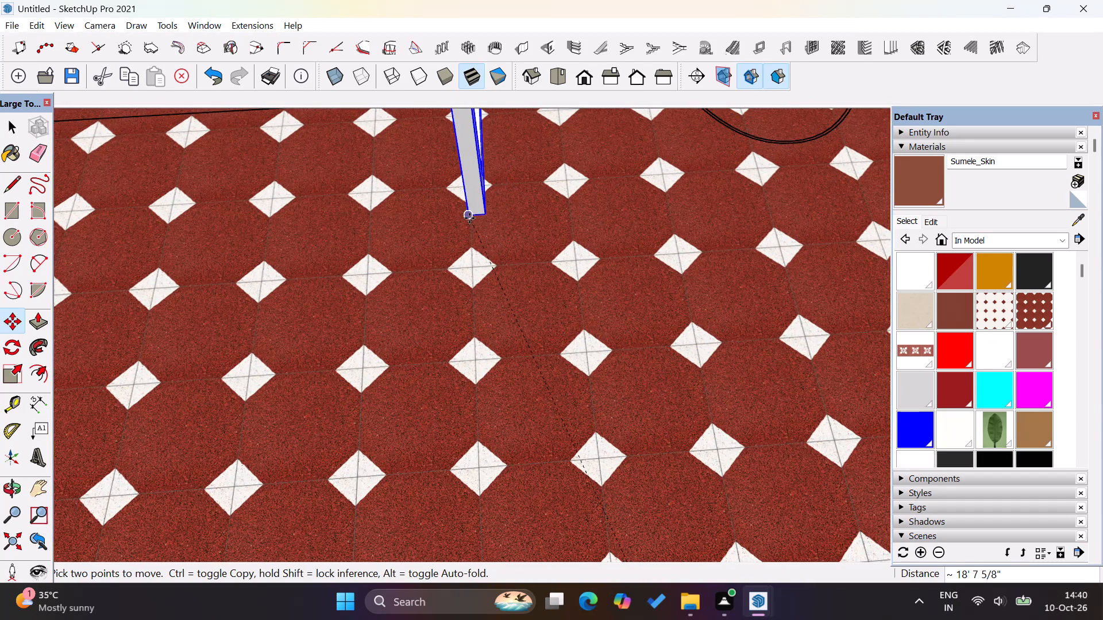
{"action": "left_click", "coordinate": [469, 218]}
{"action": "scroll", "coordinate": [470, 219], "scroll_direction": "down", "scroll_amount": 16}
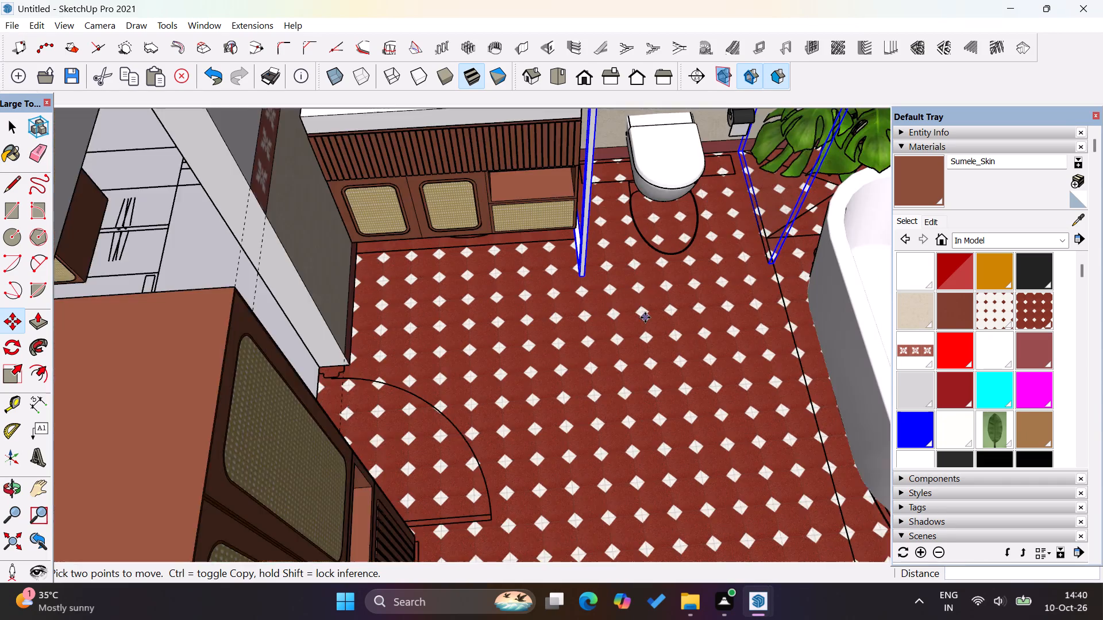
{"action": "scroll", "coordinate": [645, 317], "scroll_direction": "down", "scroll_amount": 20}
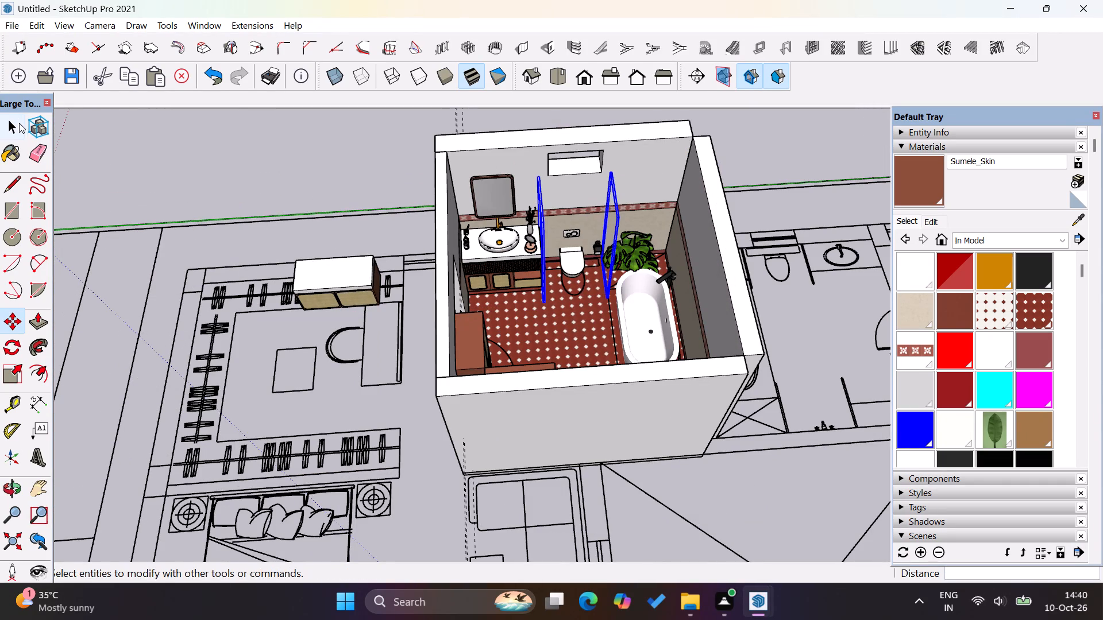
{"action": "left_click", "coordinate": [19, 123]}
{"action": "left_click", "coordinate": [130, 141]}
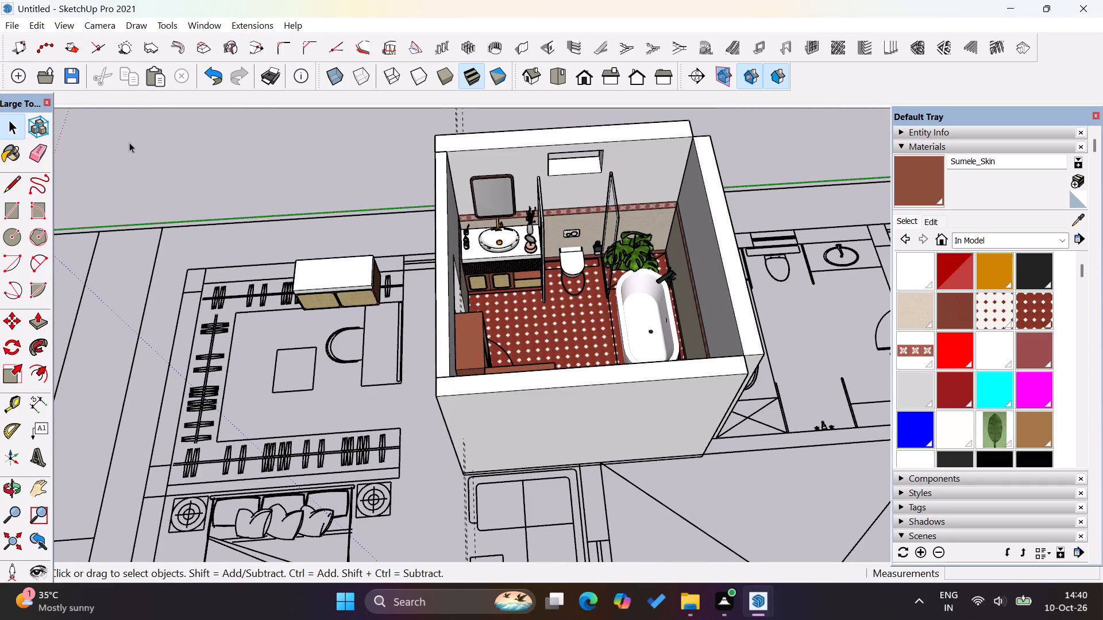
Examine the basin counter, its accessories, the toilet and the placed partition panels from close up and from above.
{"action": "scroll", "coordinate": [426, 210], "scroll_direction": "up", "scroll_amount": 4}
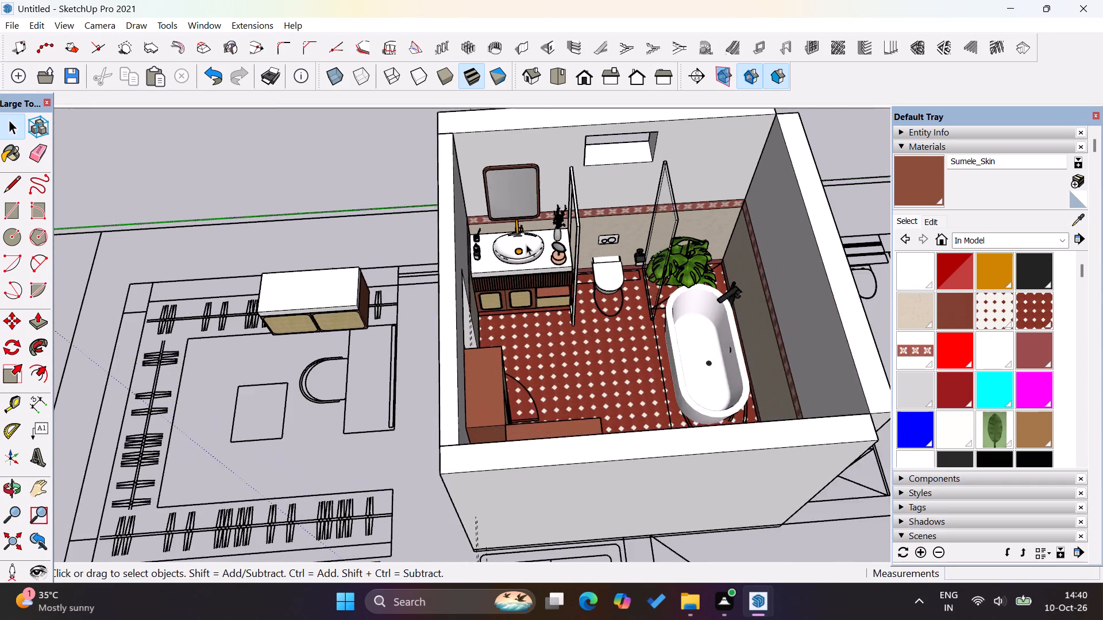
{"action": "scroll", "coordinate": [526, 245], "scroll_direction": "up", "scroll_amount": 20}
{"action": "scroll", "coordinate": [526, 245], "scroll_direction": "up", "scroll_amount": 5}
{"action": "scroll", "coordinate": [564, 280], "scroll_direction": "up", "scroll_amount": 5}
{"action": "scroll", "coordinate": [462, 323], "scroll_direction": "down", "scroll_amount": 9}
{"action": "scroll", "coordinate": [469, 224], "scroll_direction": "up", "scroll_amount": 12}
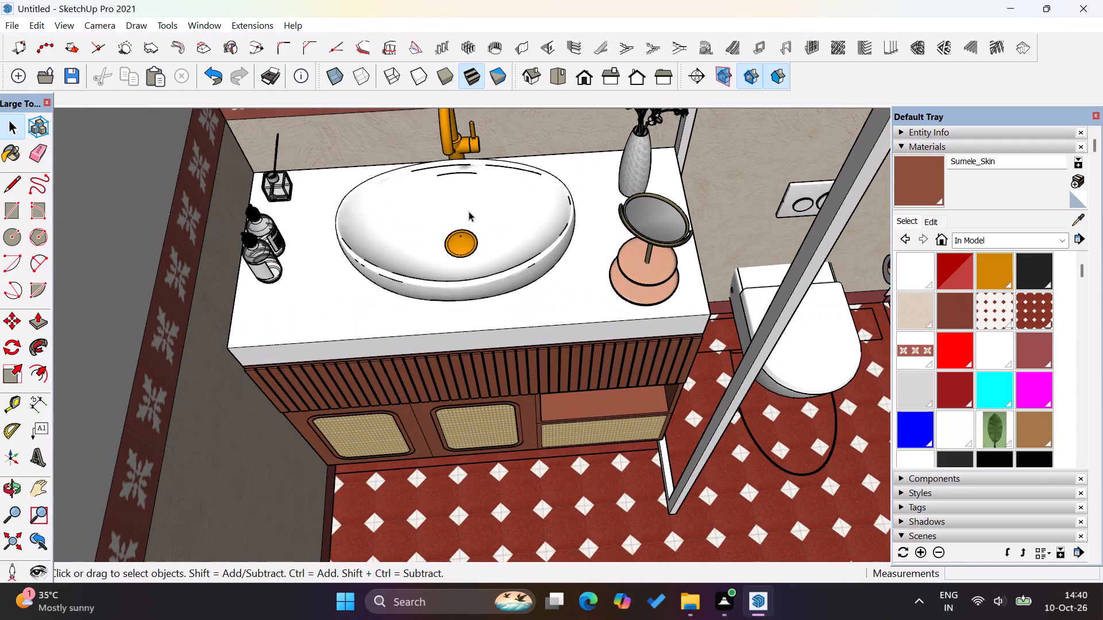
{"action": "scroll", "coordinate": [462, 235], "scroll_direction": "down", "scroll_amount": 9}
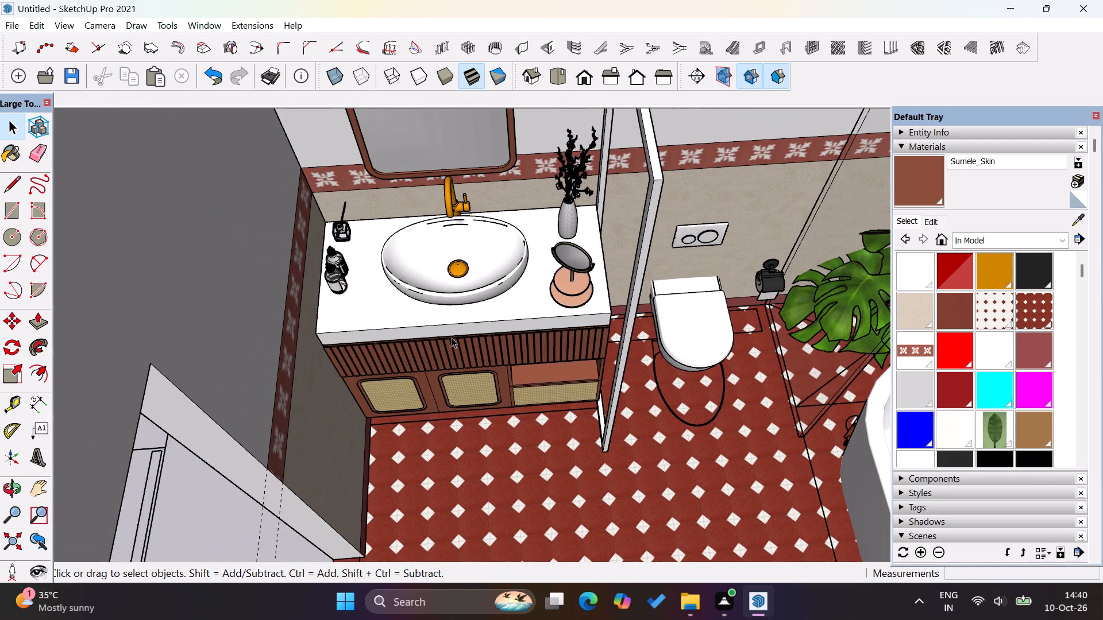
{"action": "scroll", "coordinate": [556, 157], "scroll_direction": "up", "scroll_amount": 18}
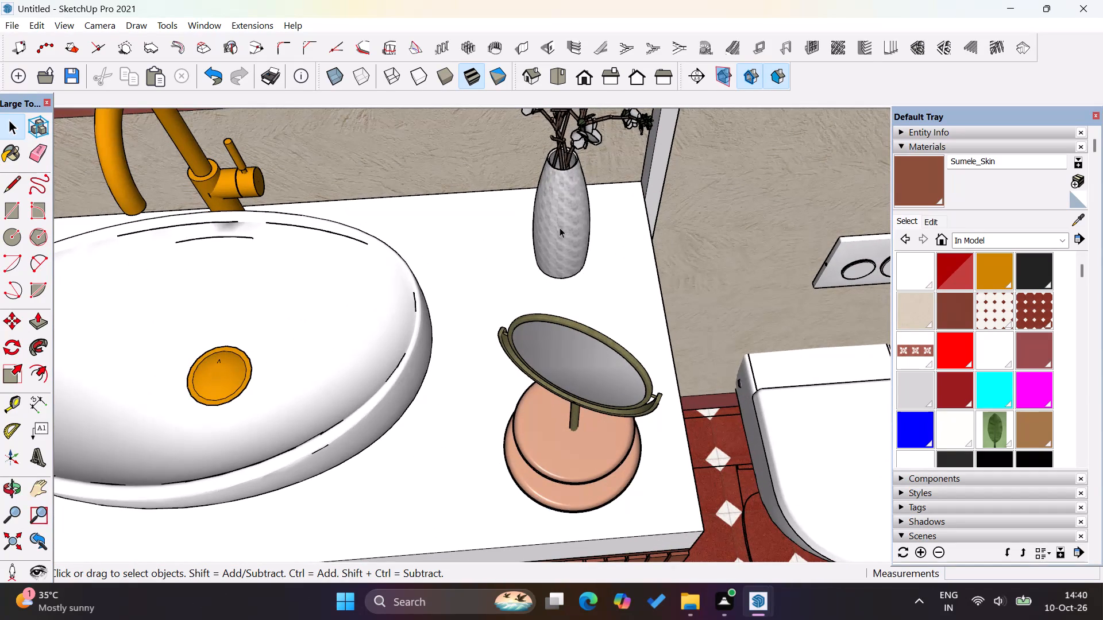
{"action": "scroll", "coordinate": [560, 227], "scroll_direction": "down", "scroll_amount": 20}
{"action": "scroll", "coordinate": [560, 227], "scroll_direction": "down", "scroll_amount": 12}
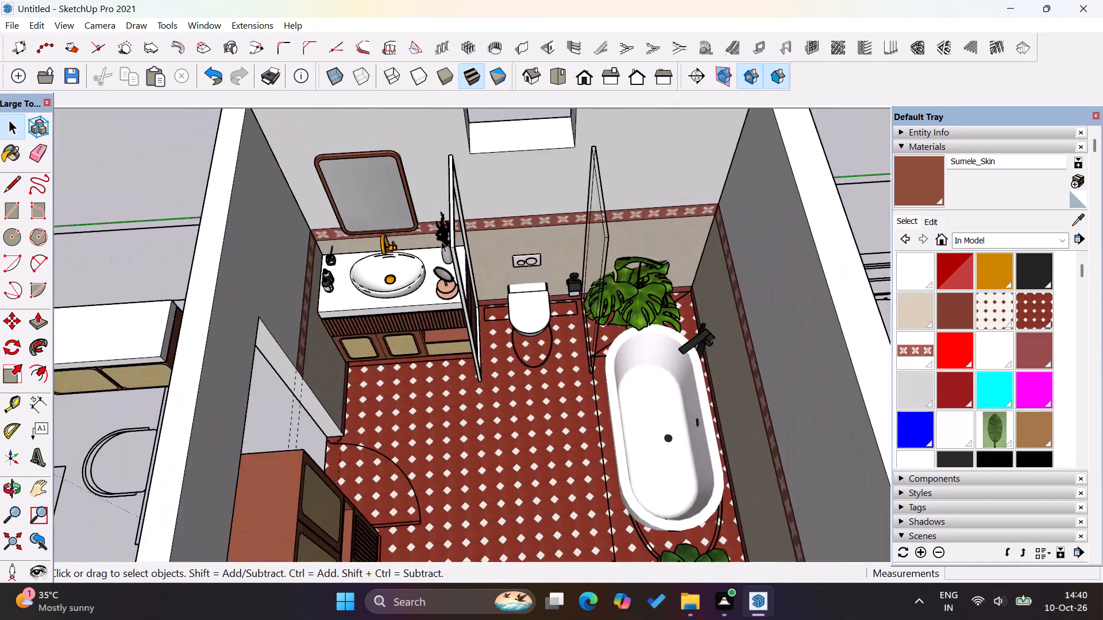
{"action": "scroll", "coordinate": [441, 242], "scroll_direction": "down", "scroll_amount": 5}
{"action": "scroll", "coordinate": [520, 359], "scroll_direction": "up", "scroll_amount": 4}
{"action": "scroll", "coordinate": [446, 340], "scroll_direction": "up", "scroll_amount": 4}
{"action": "scroll", "coordinate": [449, 335], "scroll_direction": "down", "scroll_amount": 3}
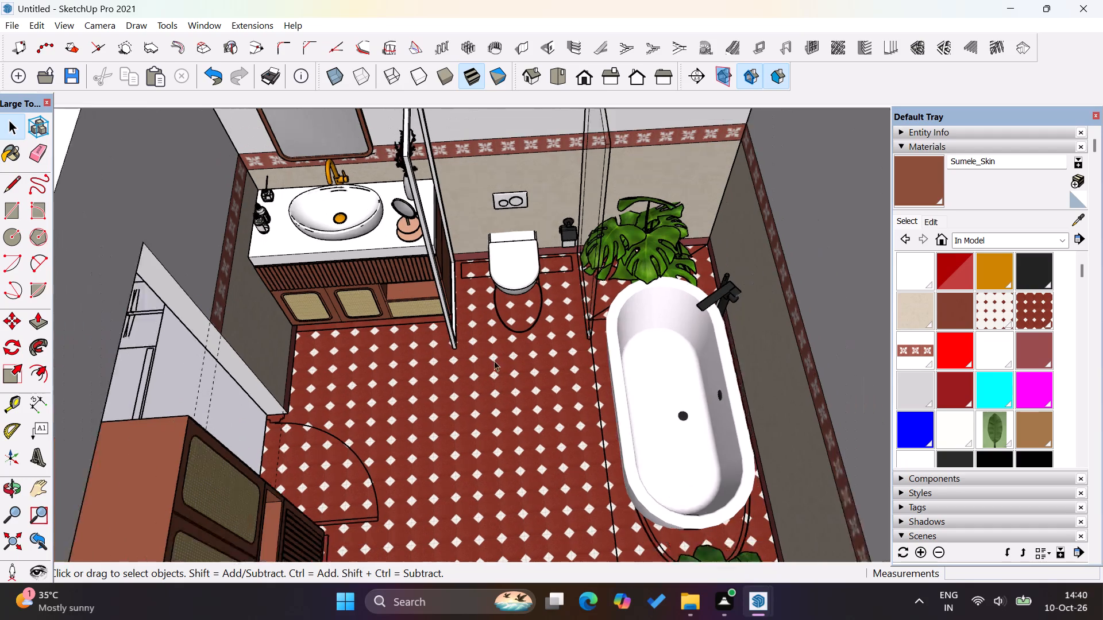
{"action": "scroll", "coordinate": [494, 361], "scroll_direction": "down", "scroll_amount": 6}
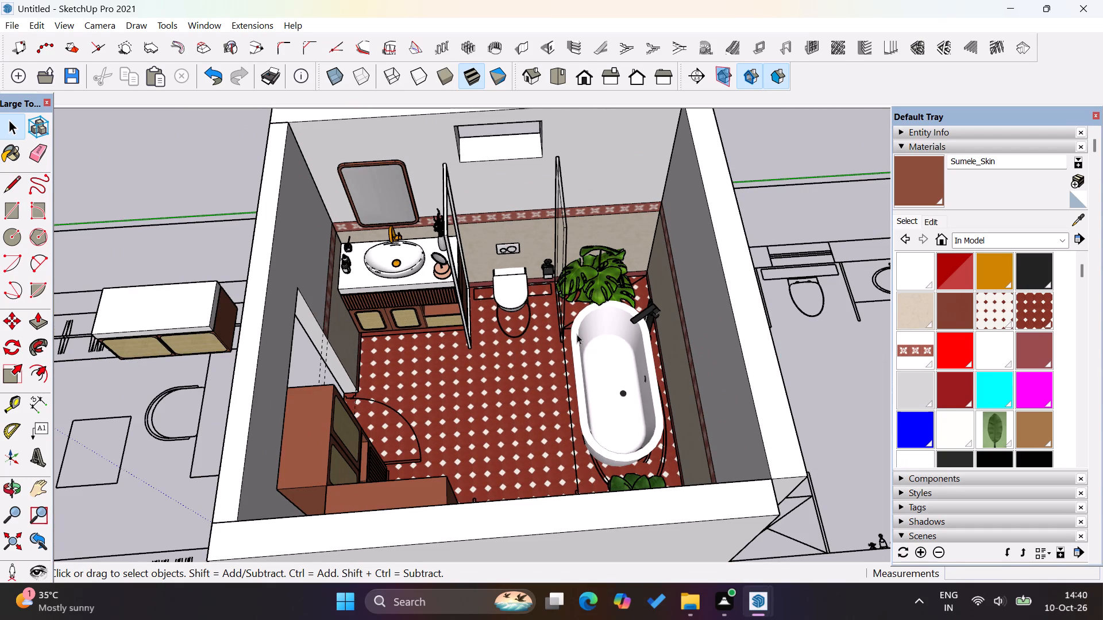
{"action": "scroll", "coordinate": [404, 260], "scroll_direction": "up", "scroll_amount": 8}
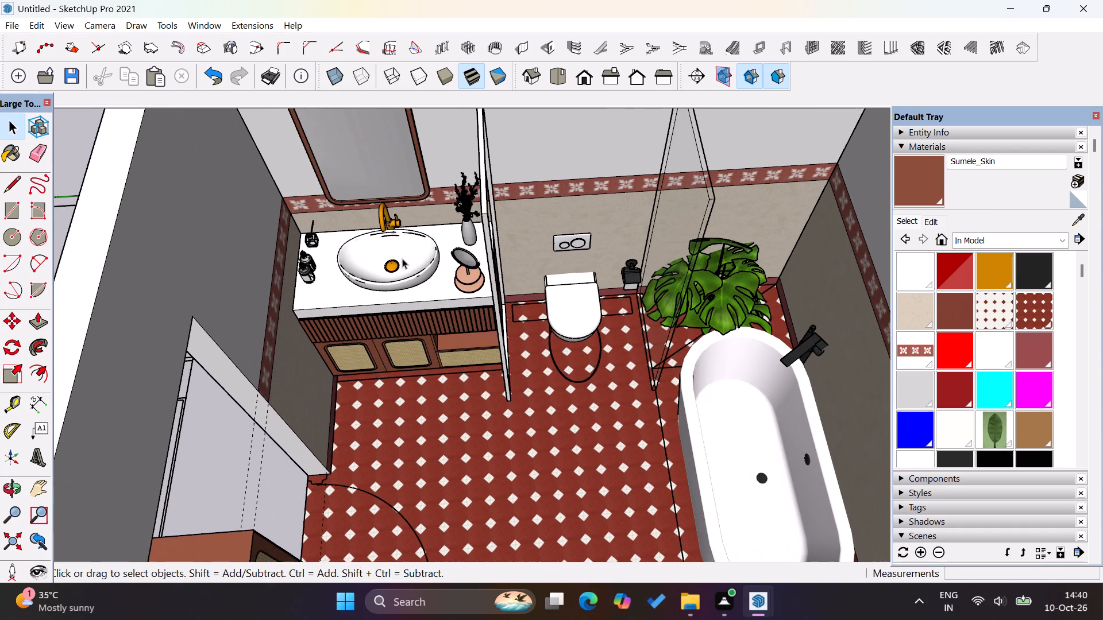
{"action": "scroll", "coordinate": [582, 300], "scroll_direction": "up", "scroll_amount": 9}
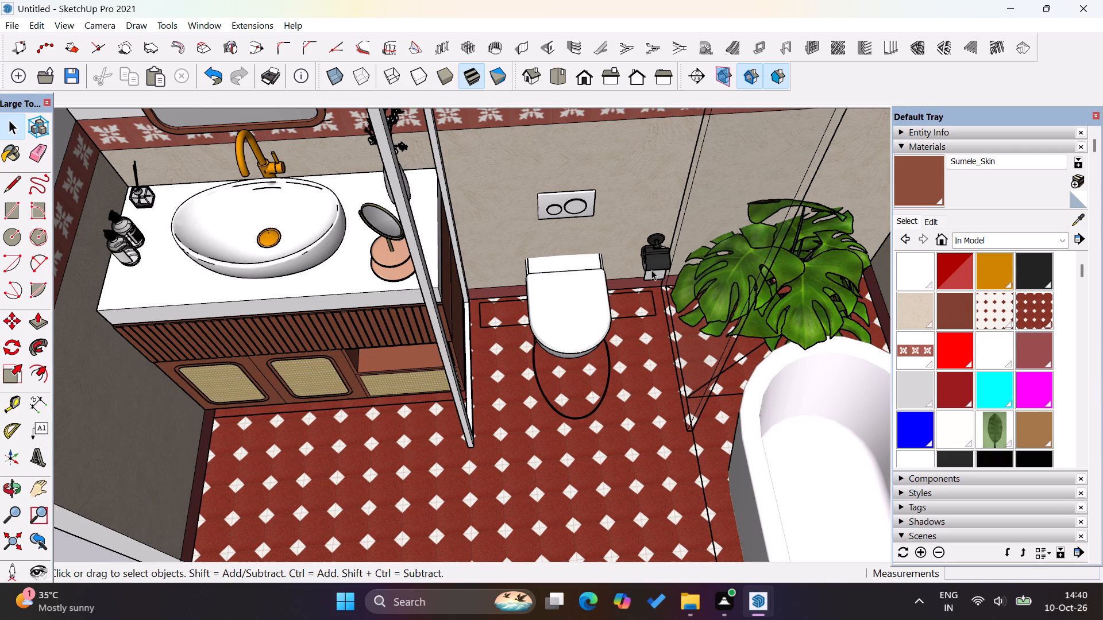
{"action": "scroll", "coordinate": [782, 374], "scroll_direction": "down", "scroll_amount": 9}
{"action": "scroll", "coordinate": [596, 234], "scroll_direction": "up", "scroll_amount": 4}
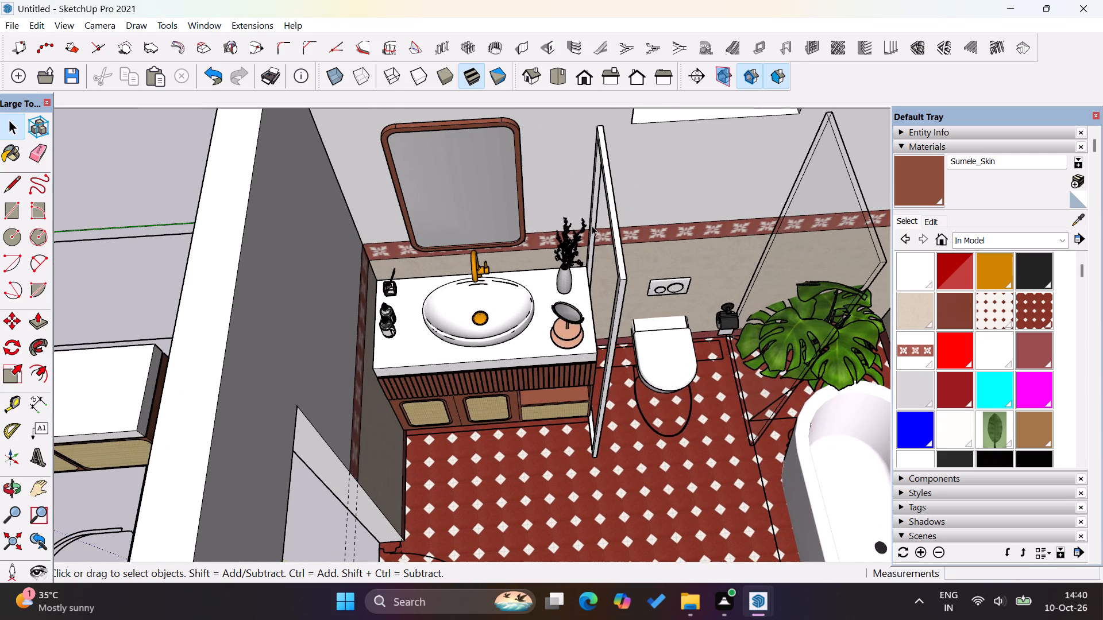
Examine the basin counter accessories from close up, checking the soap bottles and the reed diffuser in the corner.
{"action": "scroll", "coordinate": [472, 180], "scroll_direction": "down", "scroll_amount": 4}
{"action": "scroll", "coordinate": [475, 296], "scroll_direction": "up", "scroll_amount": 3}
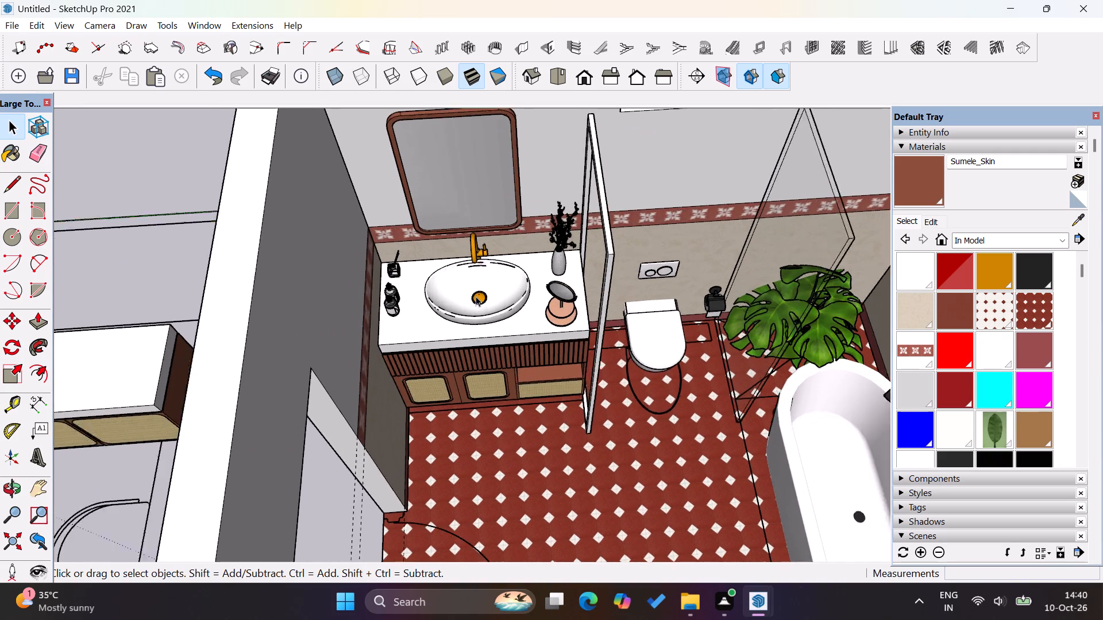
{"action": "scroll", "coordinate": [476, 296], "scroll_direction": "up", "scroll_amount": 11}
{"action": "scroll", "coordinate": [469, 311], "scroll_direction": "down", "scroll_amount": 1}
{"action": "scroll", "coordinate": [466, 311], "scroll_direction": "up", "scroll_amount": 10}
{"action": "scroll", "coordinate": [502, 292], "scroll_direction": "down", "scroll_amount": 4}
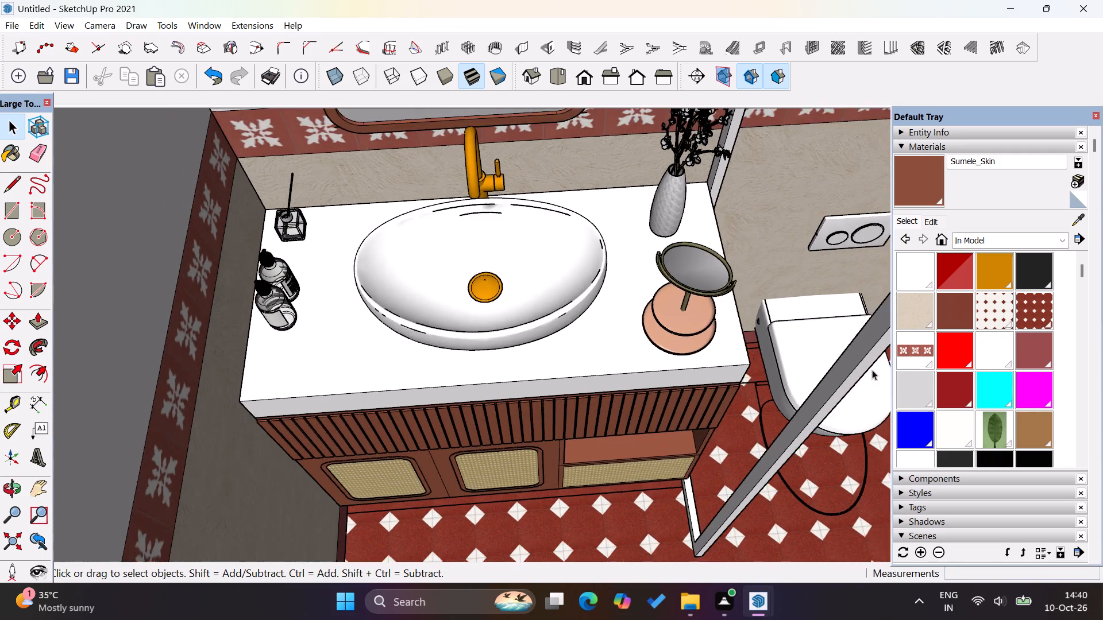
{"action": "scroll", "coordinate": [872, 370], "scroll_direction": "down", "scroll_amount": 6}
{"action": "scroll", "coordinate": [476, 321], "scroll_direction": "up", "scroll_amount": 20}
{"action": "scroll", "coordinate": [476, 321], "scroll_direction": "up", "scroll_amount": 3}
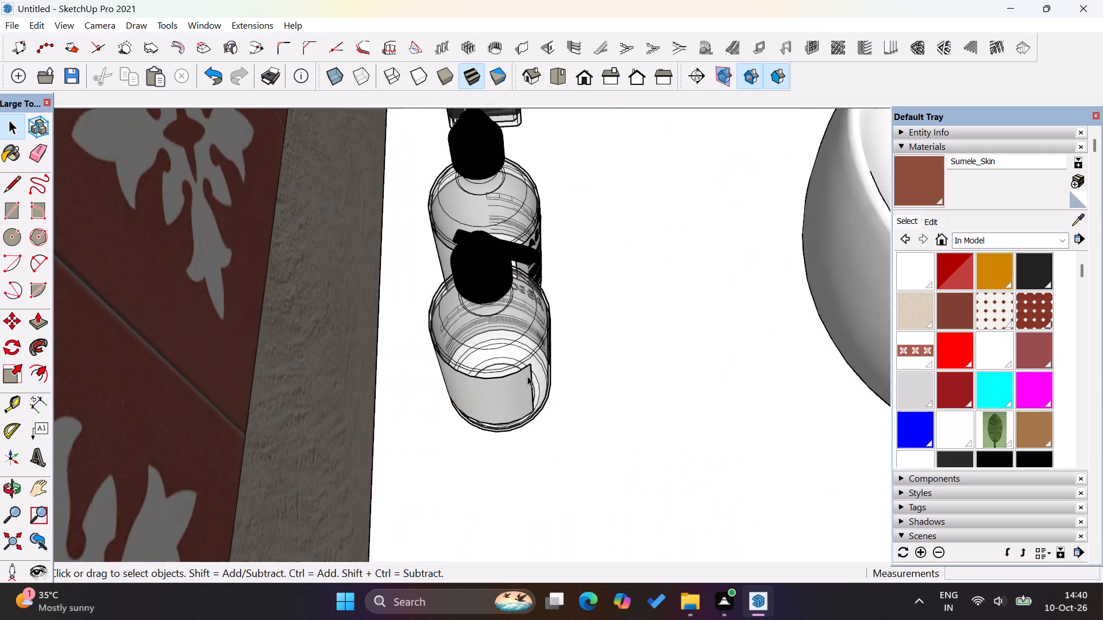
{"action": "scroll", "coordinate": [527, 376], "scroll_direction": "up", "scroll_amount": 5}
{"action": "middle_click_drag", "start_coordinate": [583, 403], "coordinate": [455, 198]}
{"action": "scroll", "coordinate": [487, 278], "scroll_direction": "up", "scroll_amount": 4}
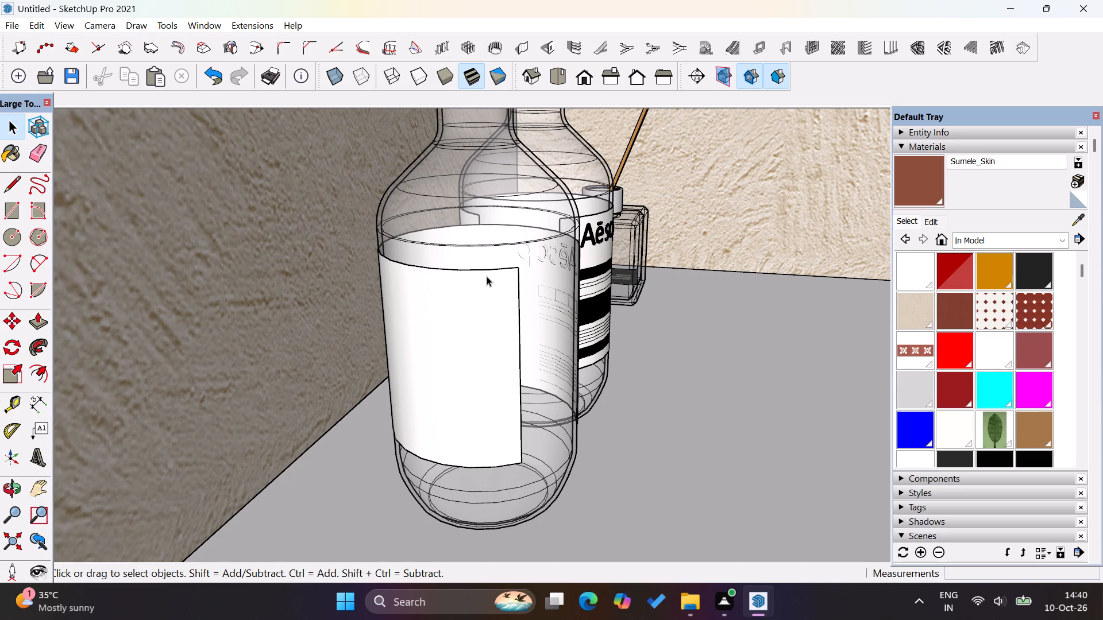
{"action": "scroll", "coordinate": [487, 276], "scroll_direction": "down", "scroll_amount": 14}
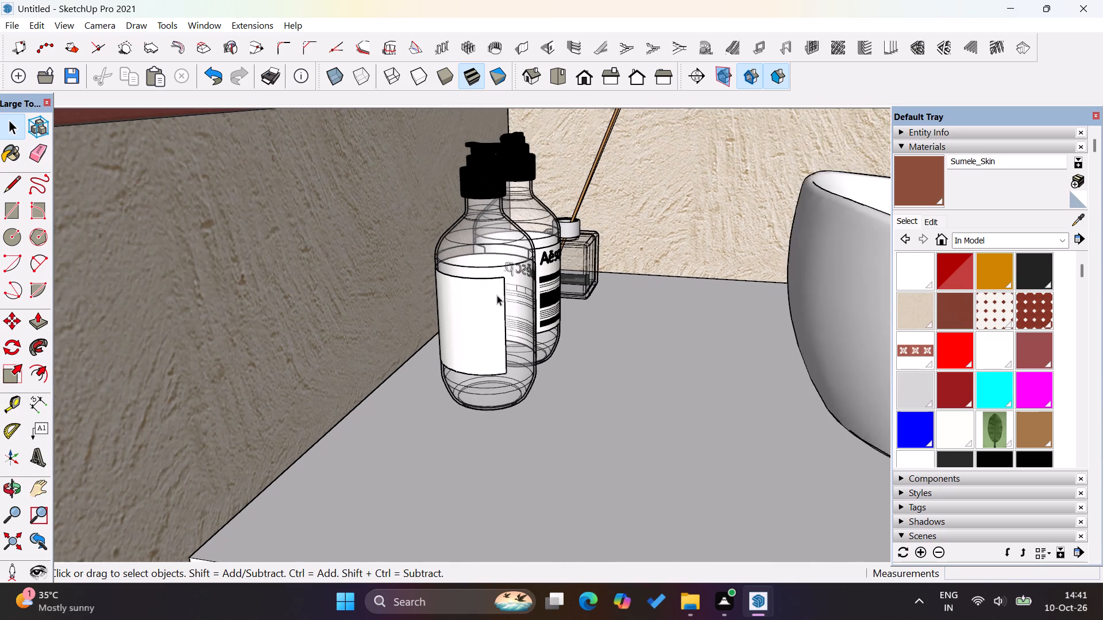
{"action": "scroll", "coordinate": [497, 295], "scroll_direction": "down", "scroll_amount": 11}
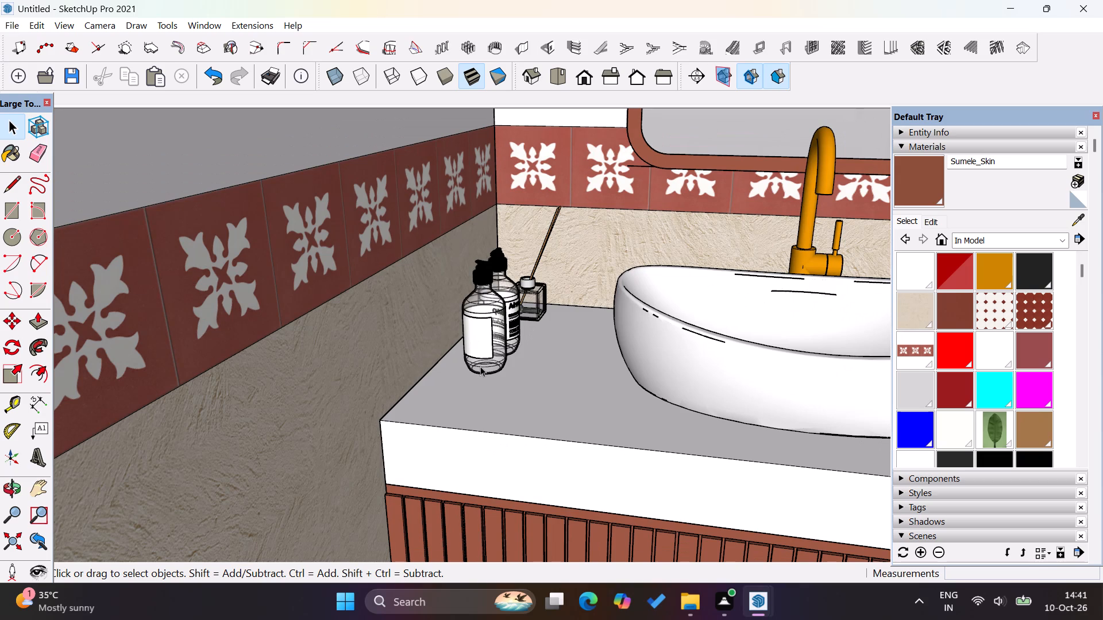
{"action": "scroll", "coordinate": [521, 301], "scroll_direction": "up", "scroll_amount": 12}
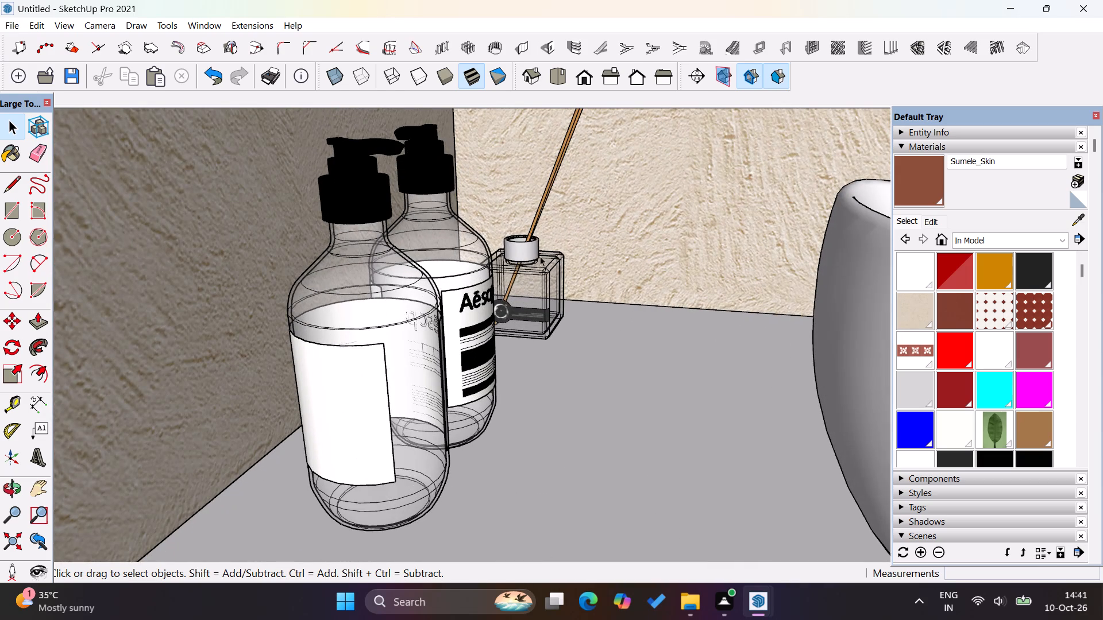
{"action": "left_click", "coordinate": [528, 291]}
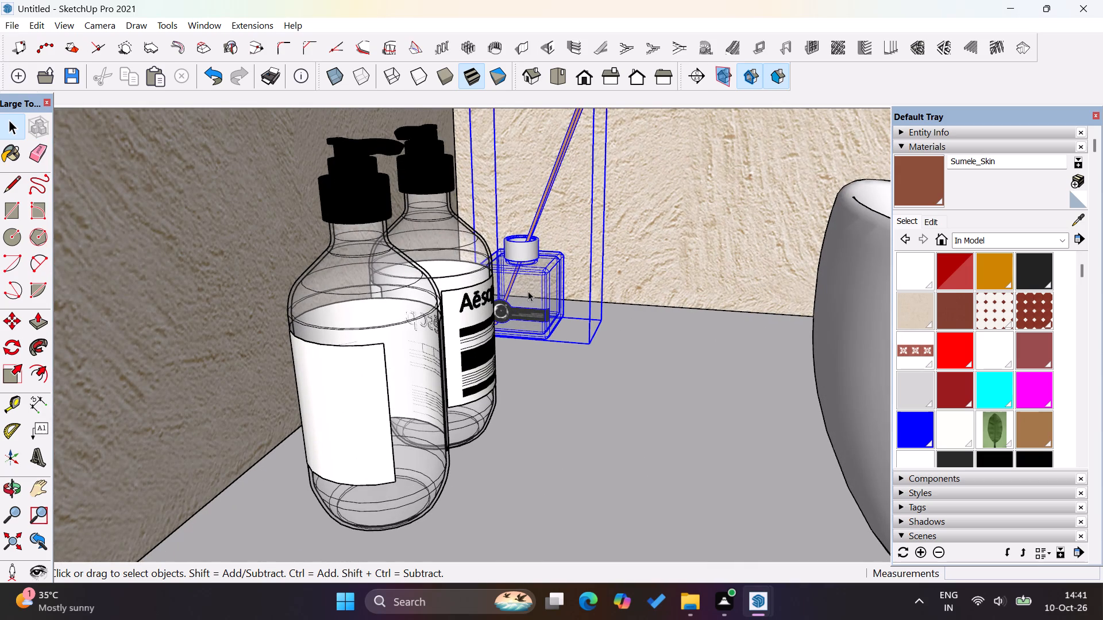
{"action": "left_click", "coordinate": [496, 291]}
{"action": "left_click", "coordinate": [462, 304]}
{"action": "scroll", "coordinate": [436, 378], "scroll_direction": "down", "scroll_amount": 12}
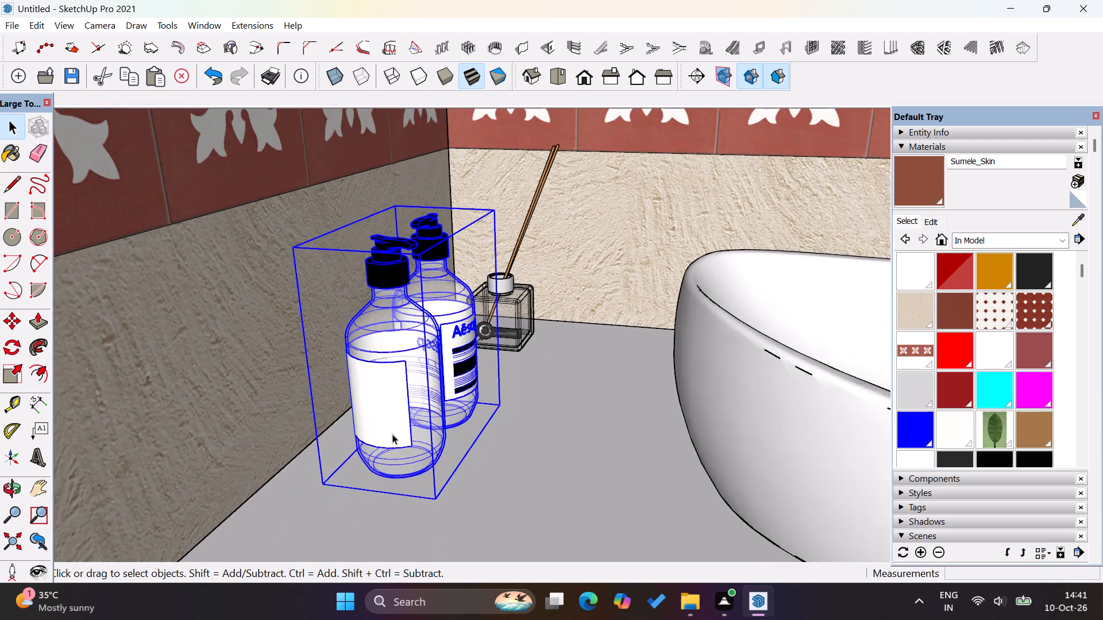
{"action": "scroll", "coordinate": [392, 434], "scroll_direction": "down", "scroll_amount": 20}
{"action": "scroll", "coordinate": [392, 434], "scroll_direction": "down", "scroll_amount": 13}
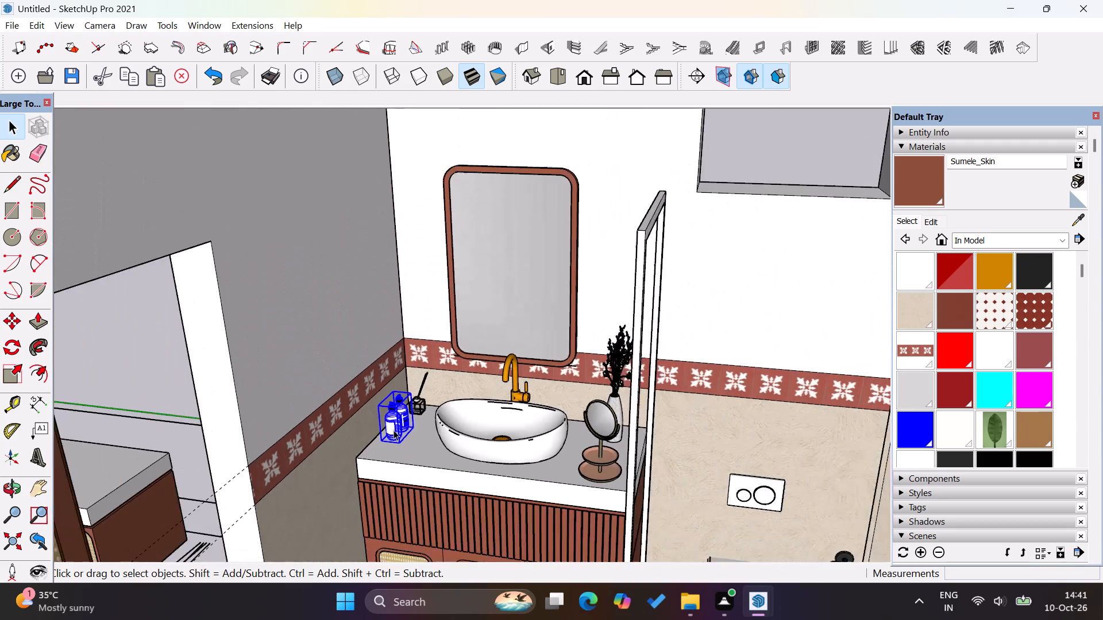
{"action": "scroll", "coordinate": [394, 430], "scroll_direction": "down", "scroll_amount": 17}
{"action": "left_click", "coordinate": [572, 245]}
{"action": "left_click", "coordinate": [653, 273]}
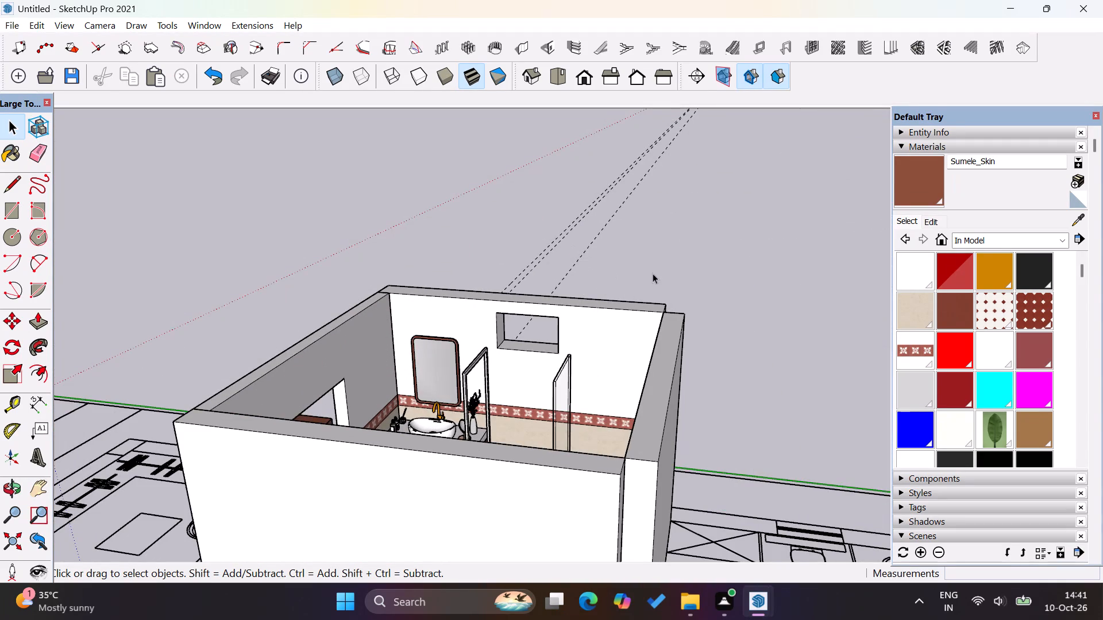
Inspect the two partition panels flanking the toilet from above, checking each one as a separate object.
{"action": "scroll", "coordinate": [457, 369], "scroll_direction": "up", "scroll_amount": 8}
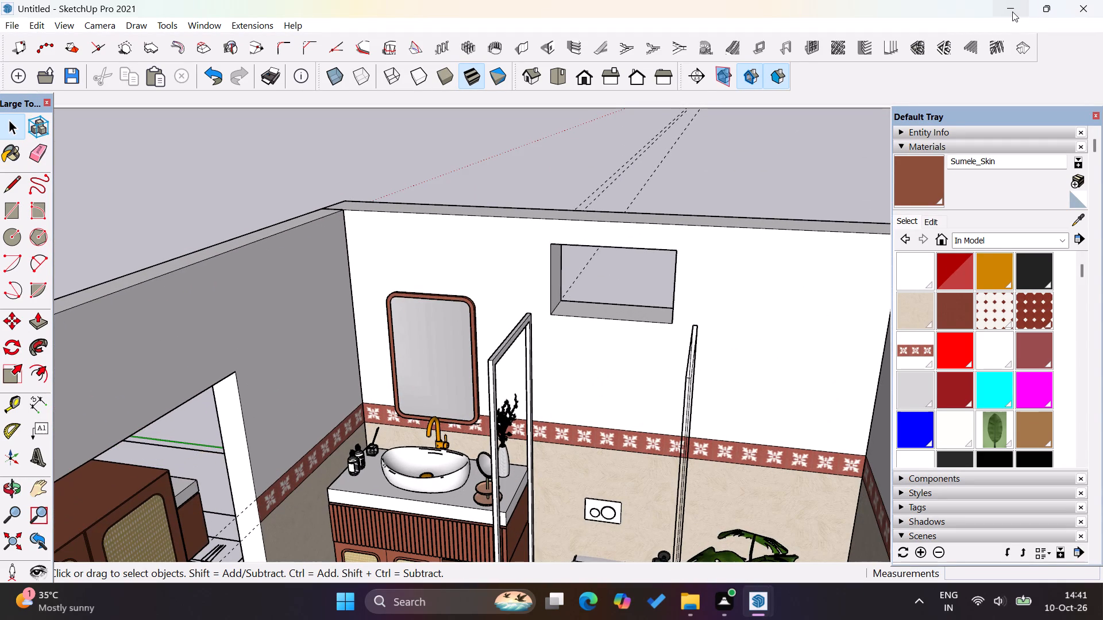
{"action": "scroll", "coordinate": [372, 501], "scroll_direction": "up", "scroll_amount": 5}
{"action": "scroll", "coordinate": [469, 368], "scroll_direction": "down", "scroll_amount": 12}
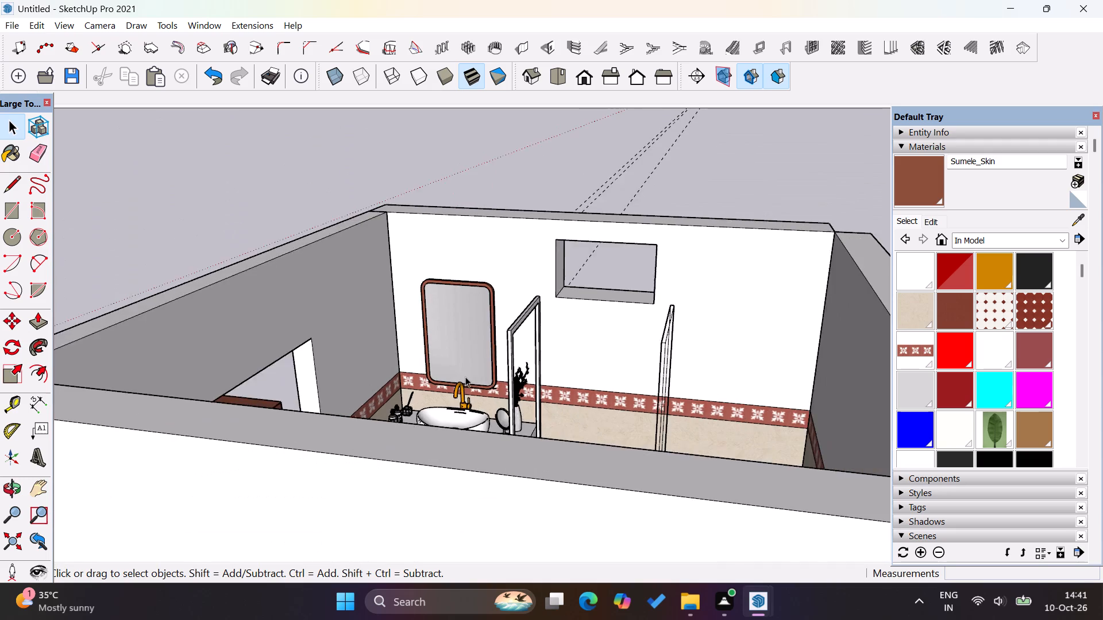
{"action": "scroll", "coordinate": [465, 377], "scroll_direction": "down", "scroll_amount": 3}
{"action": "middle_click_drag", "start_coordinate": [424, 452], "coordinate": [664, 557]}
{"action": "scroll", "coordinate": [664, 557], "scroll_direction": "down", "scroll_amount": 3}
{"action": "scroll", "coordinate": [578, 404], "scroll_direction": "up", "scroll_amount": 8}
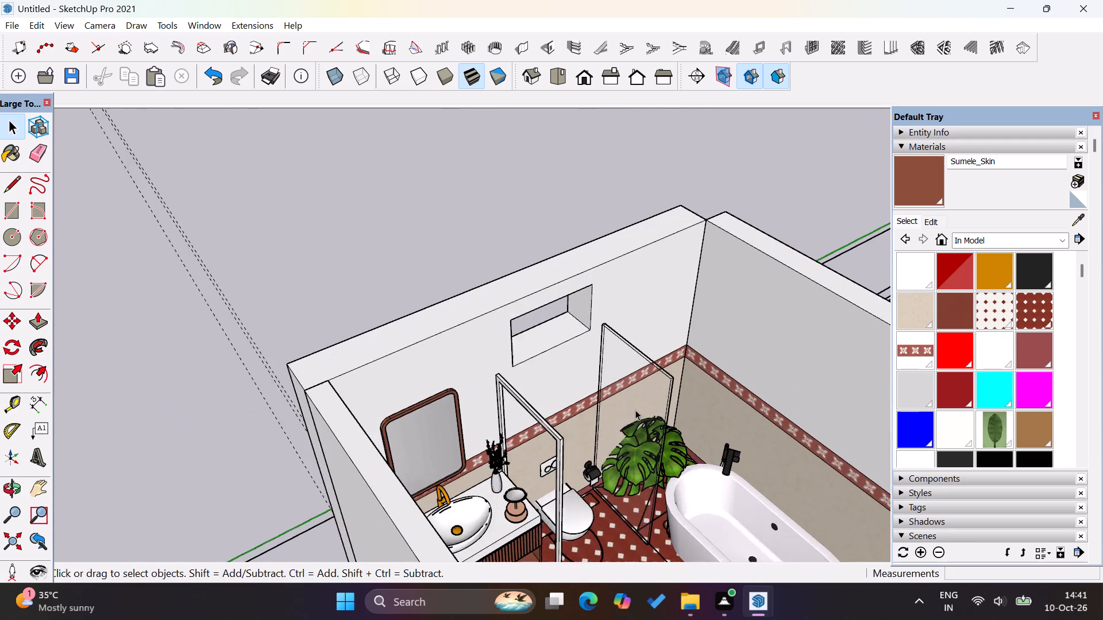
{"action": "scroll", "coordinate": [635, 410], "scroll_direction": "up", "scroll_amount": 5}
{"action": "scroll", "coordinate": [550, 454], "scroll_direction": "up", "scroll_amount": 4}
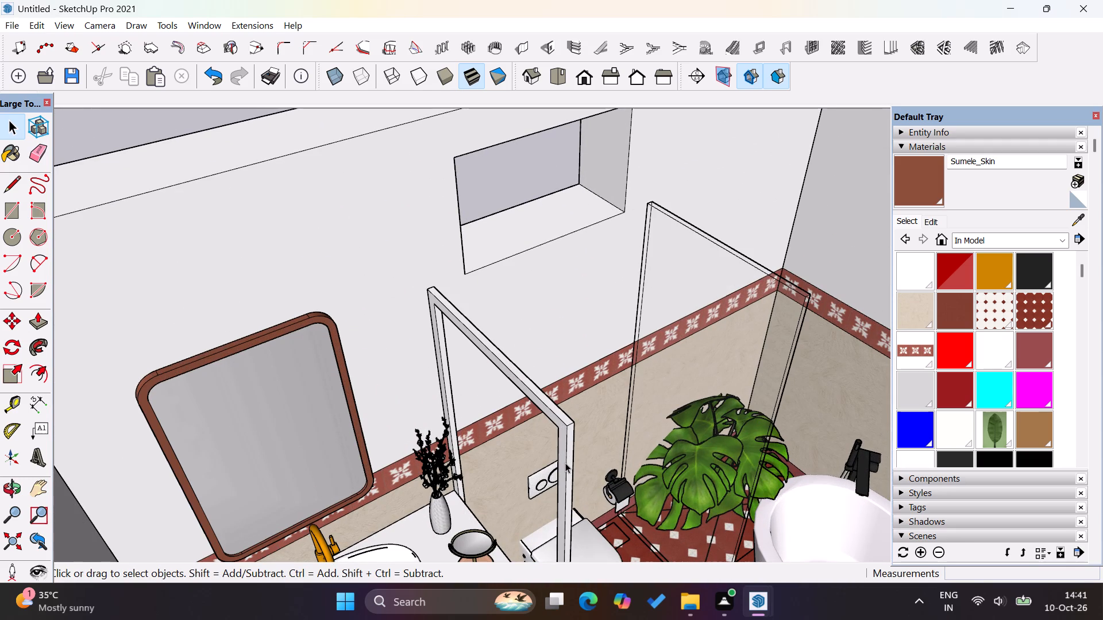
{"action": "left_click", "coordinate": [565, 463]}
{"action": "scroll", "coordinate": [413, 464], "scroll_direction": "down", "scroll_amount": 9}
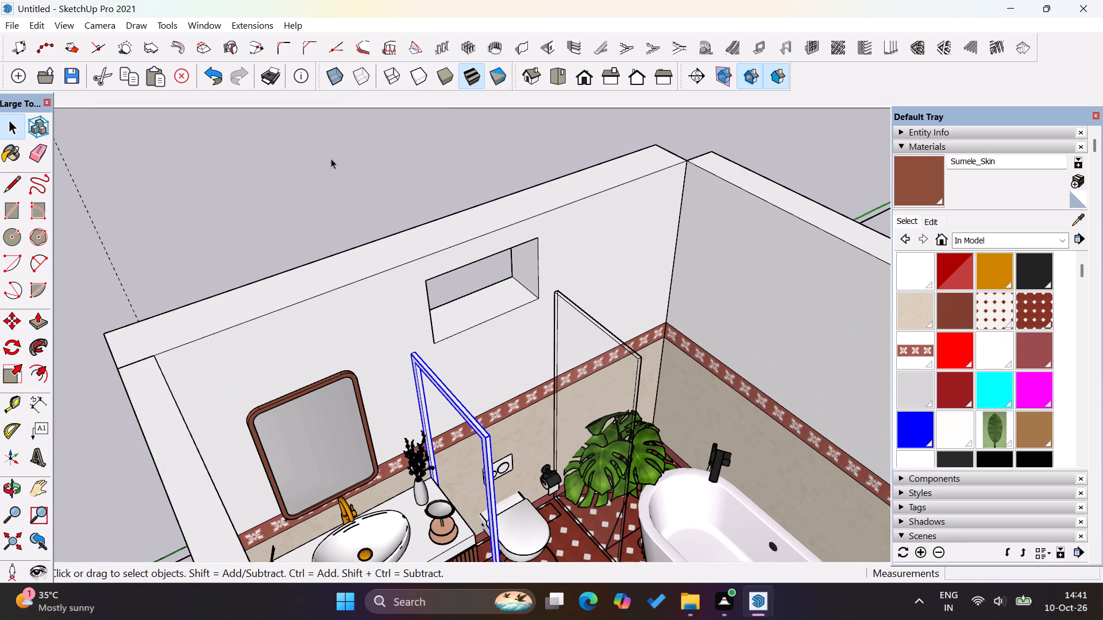
{"action": "left_click", "coordinate": [331, 160]}
{"action": "left_click", "coordinate": [595, 443]}
{"action": "scroll", "coordinate": [569, 417], "scroll_direction": "down", "scroll_amount": 9}
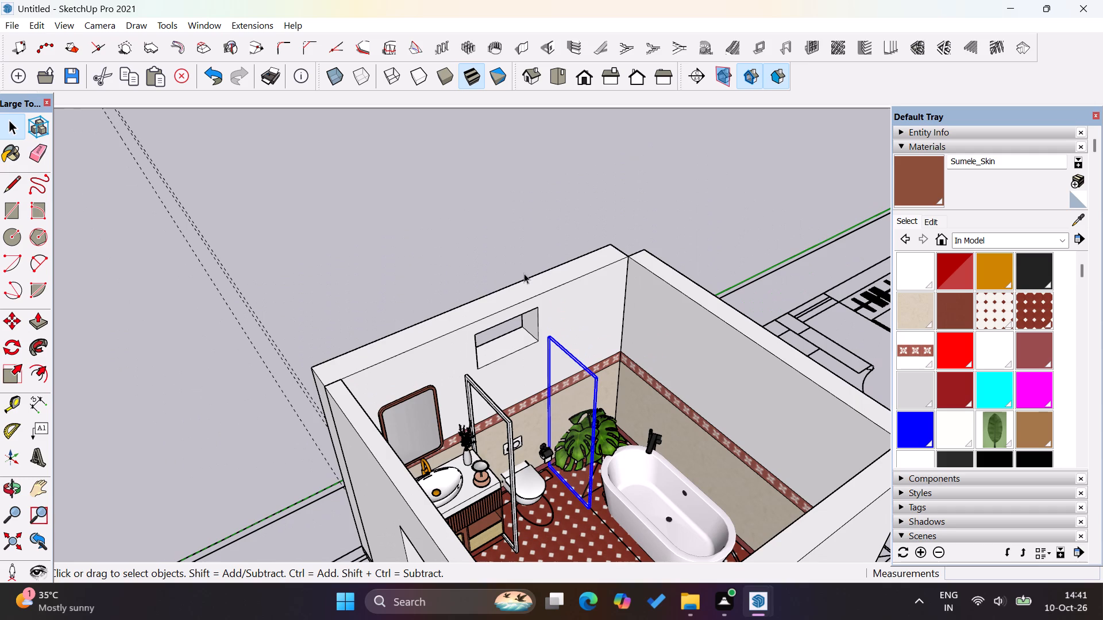
{"action": "left_click", "coordinate": [523, 272]}
{"action": "left_click", "coordinate": [511, 432]}
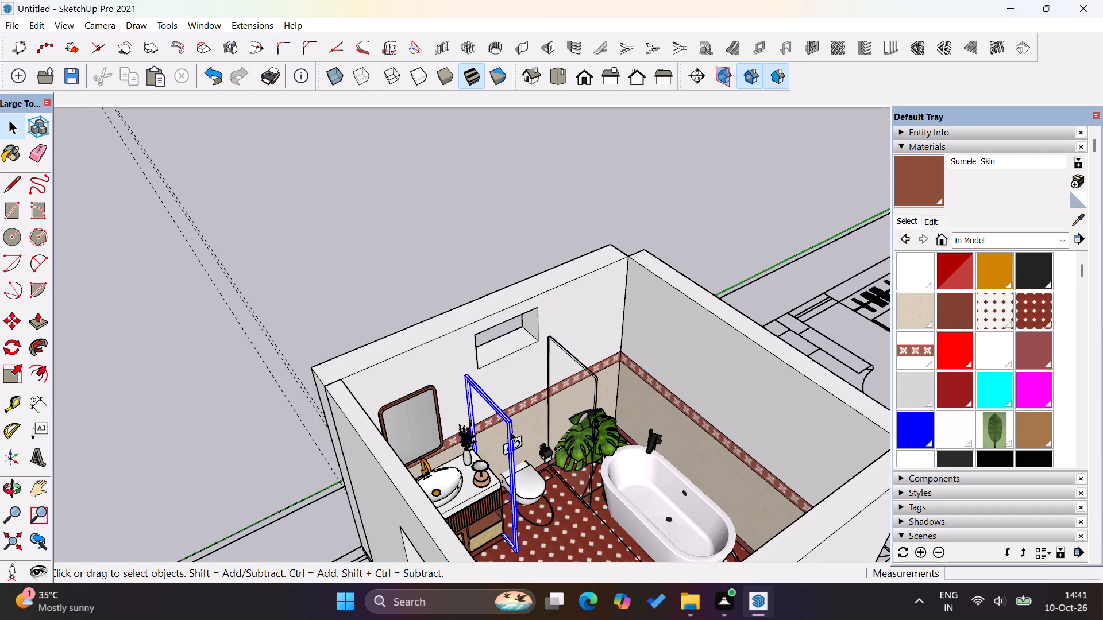
{"action": "left_click", "coordinate": [346, 274]}
Examine the framed partition panel beside the basin counter from several angles, including inside its group.
{"action": "scroll", "coordinate": [503, 431], "scroll_direction": "up", "scroll_amount": 8}
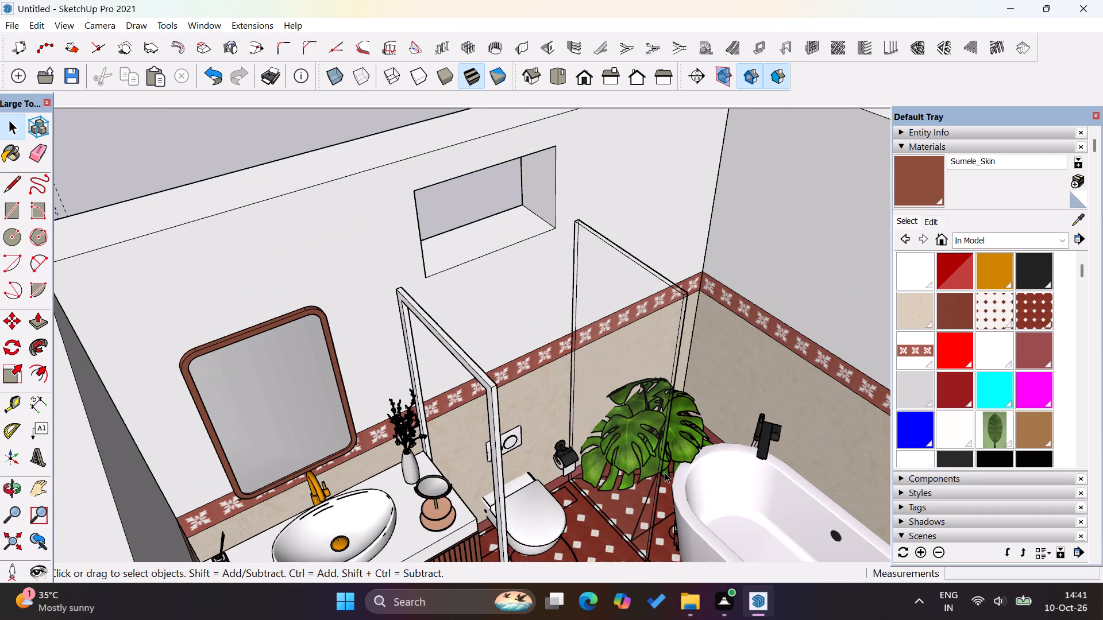
{"action": "middle_click_drag", "start_coordinate": [650, 475], "coordinate": [402, 478]}
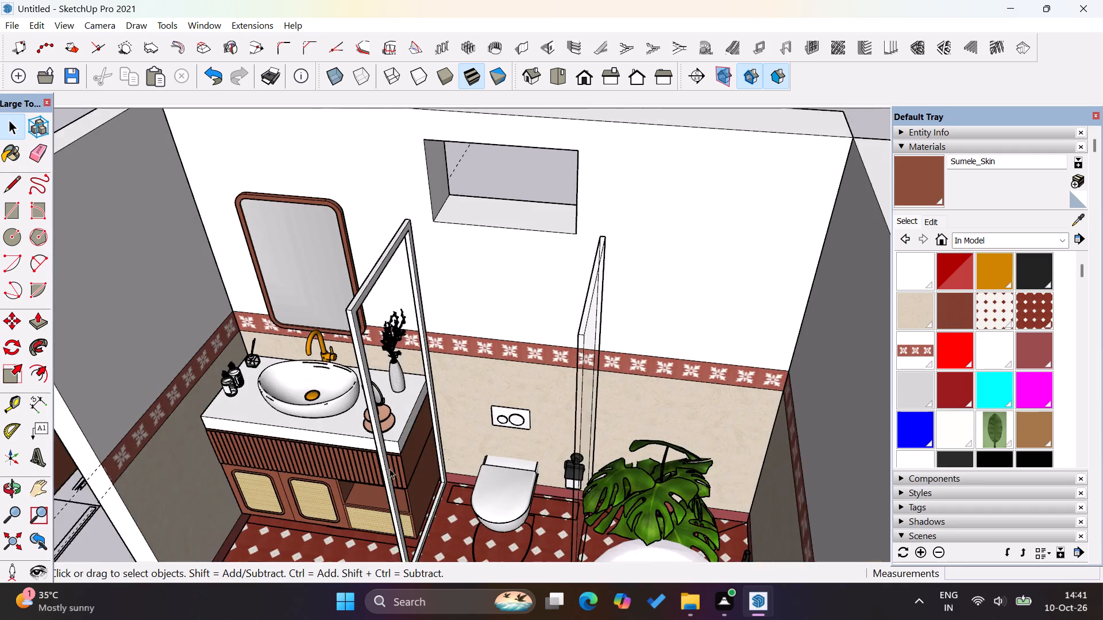
{"action": "scroll", "coordinate": [630, 440], "scroll_direction": "down", "scroll_amount": 4}
{"action": "middle_click_drag", "start_coordinate": [683, 447], "coordinate": [425, 520]}
{"action": "scroll", "coordinate": [395, 356], "scroll_direction": "up", "scroll_amount": 2}
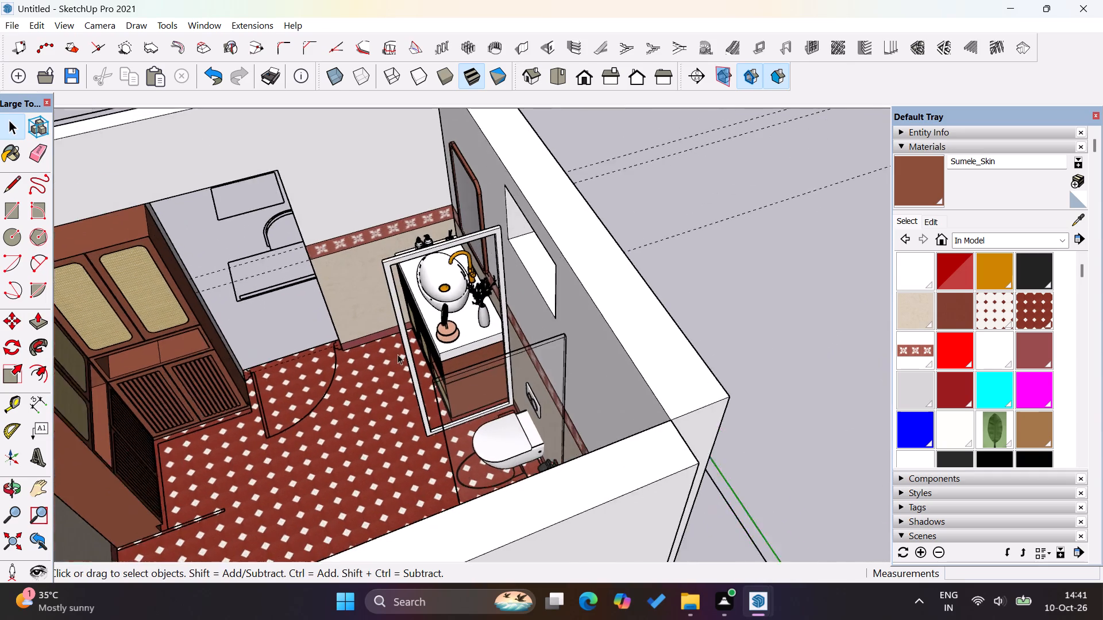
{"action": "scroll", "coordinate": [398, 354], "scroll_direction": "up", "scroll_amount": 6}
{"action": "scroll", "coordinate": [413, 333], "scroll_direction": "down", "scroll_amount": 1}
{"action": "scroll", "coordinate": [416, 336], "scroll_direction": "up", "scroll_amount": 4}
{"action": "scroll", "coordinate": [678, 488], "scroll_direction": "down", "scroll_amount": 8}
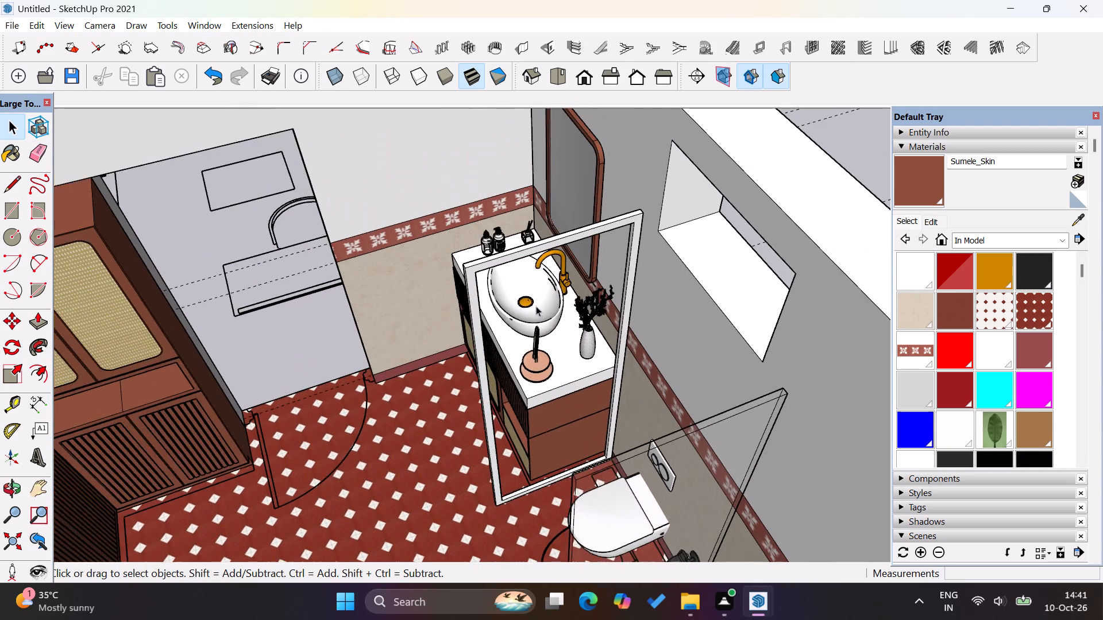
{"action": "scroll", "coordinate": [574, 294], "scroll_direction": "up", "scroll_amount": 7}
{"action": "scroll", "coordinate": [649, 309], "scroll_direction": "up", "scroll_amount": 4}
{"action": "double_click", "coordinate": [650, 316]}
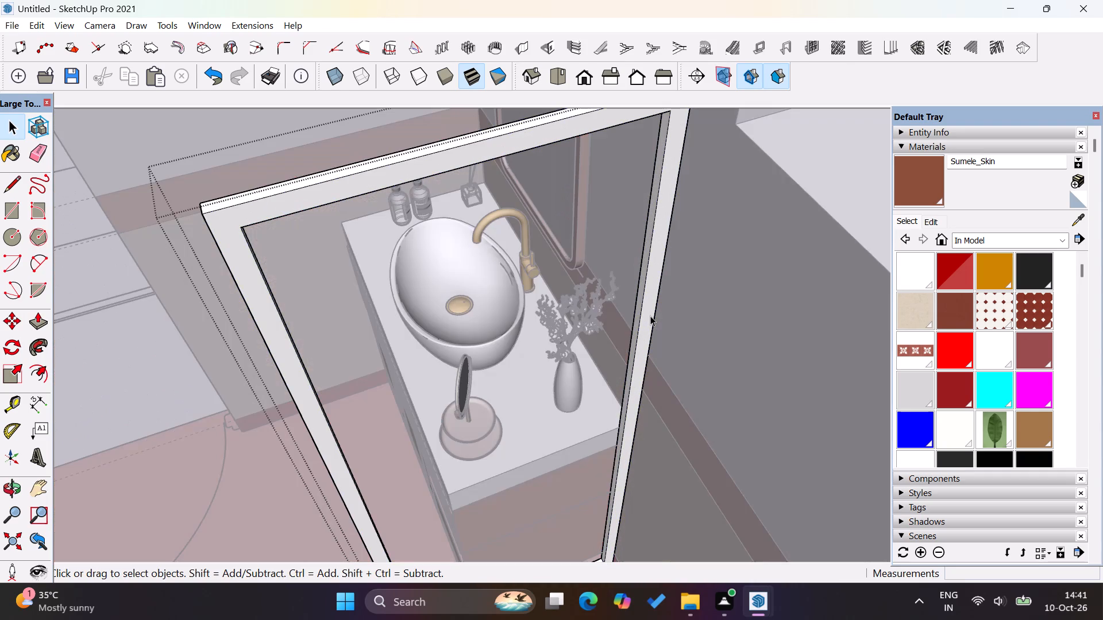
{"action": "scroll", "coordinate": [630, 334], "scroll_direction": "down", "scroll_amount": 13}
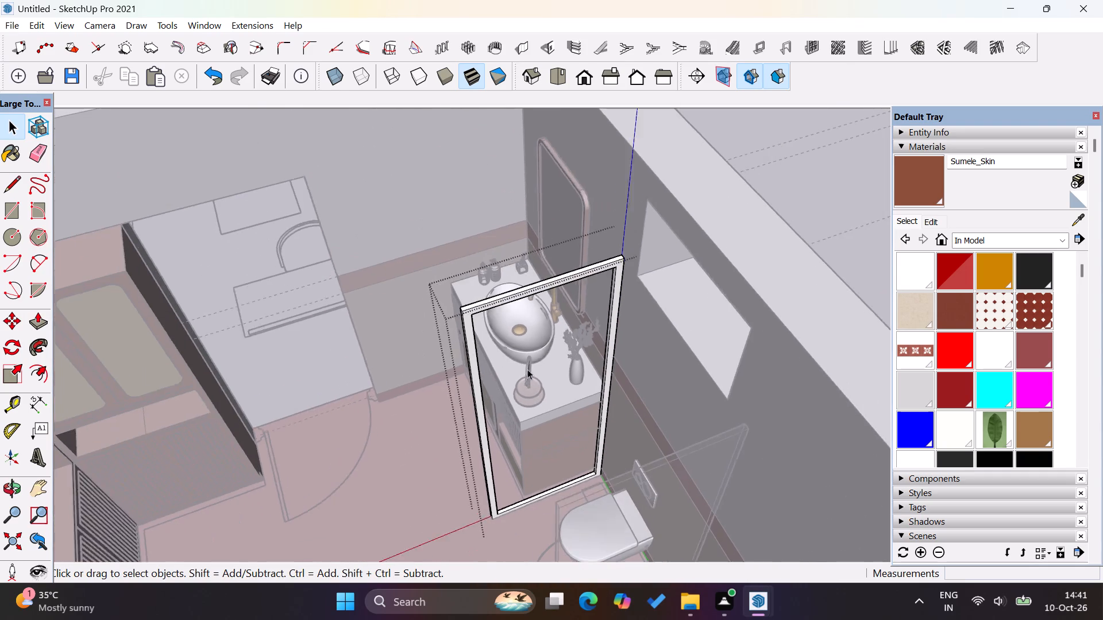
{"action": "left_click", "coordinate": [789, 208]}
Draw a 2' 5" by 1" rectangle on the top face of the bottom rail, inside the basin-side partition frame.
{"action": "scroll", "coordinate": [527, 459], "scroll_direction": "up", "scroll_amount": 8}
{"action": "scroll", "coordinate": [531, 512], "scroll_direction": "up", "scroll_amount": 3}
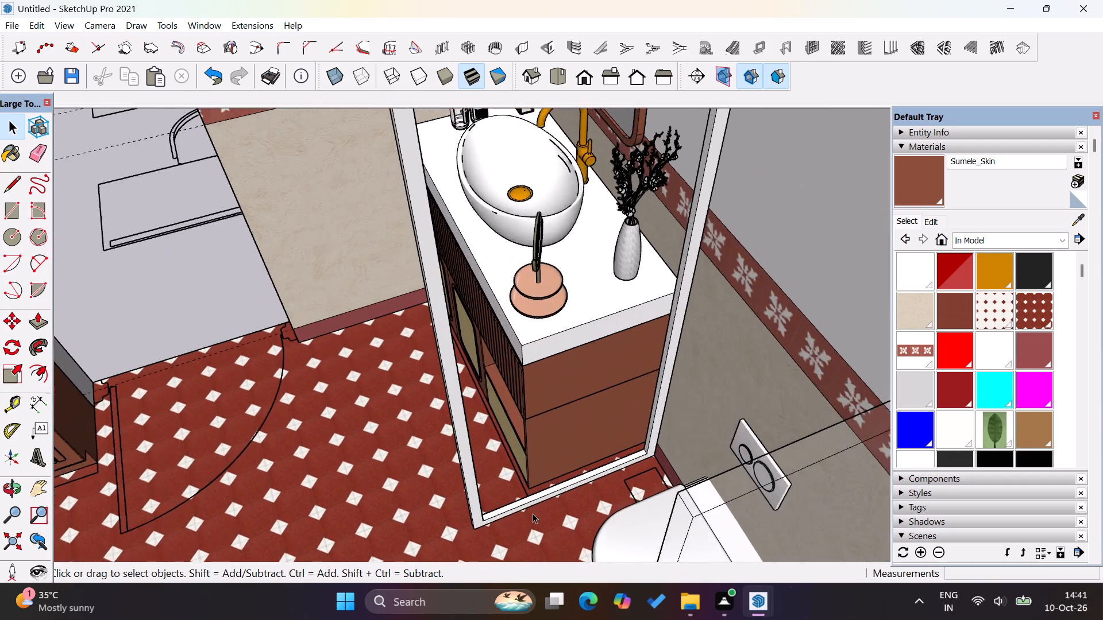
{"action": "scroll", "coordinate": [533, 513], "scroll_direction": "up", "scroll_amount": 6}
{"action": "middle_click_drag", "start_coordinate": [553, 485], "coordinate": [404, 500]}
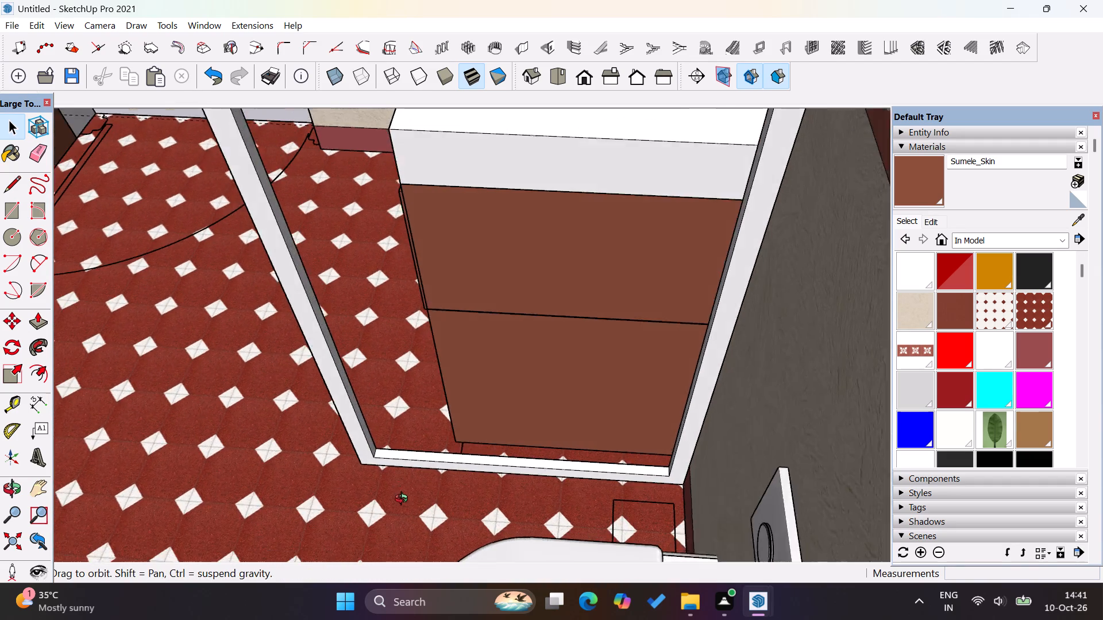
{"action": "middle_click_drag", "start_coordinate": [404, 500], "coordinate": [457, 543]}
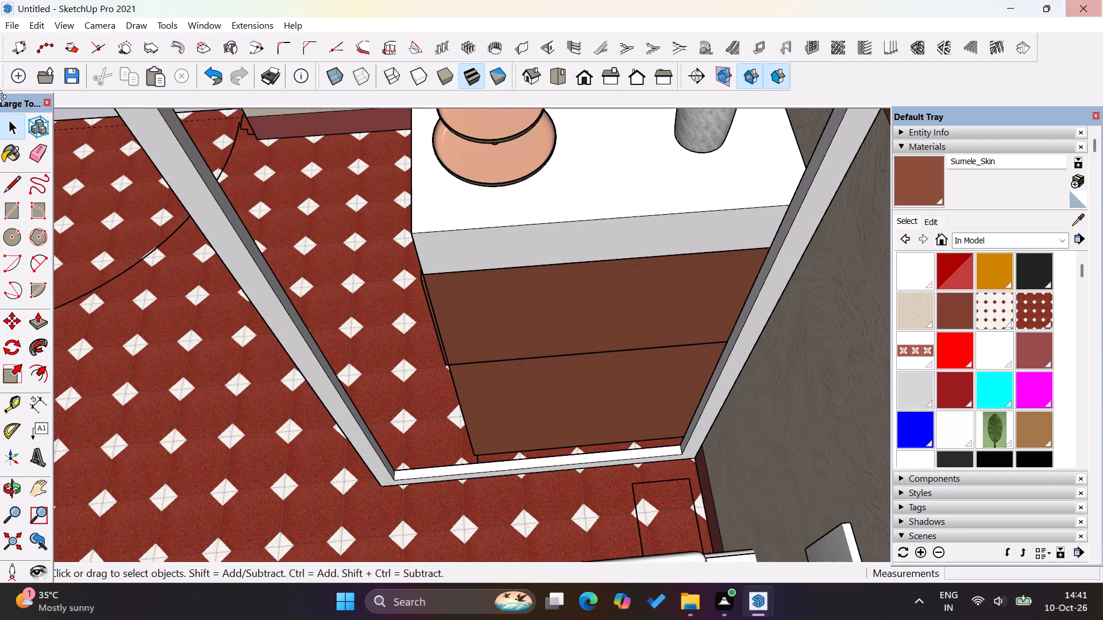
{"action": "left_click", "coordinate": [10, 219]}
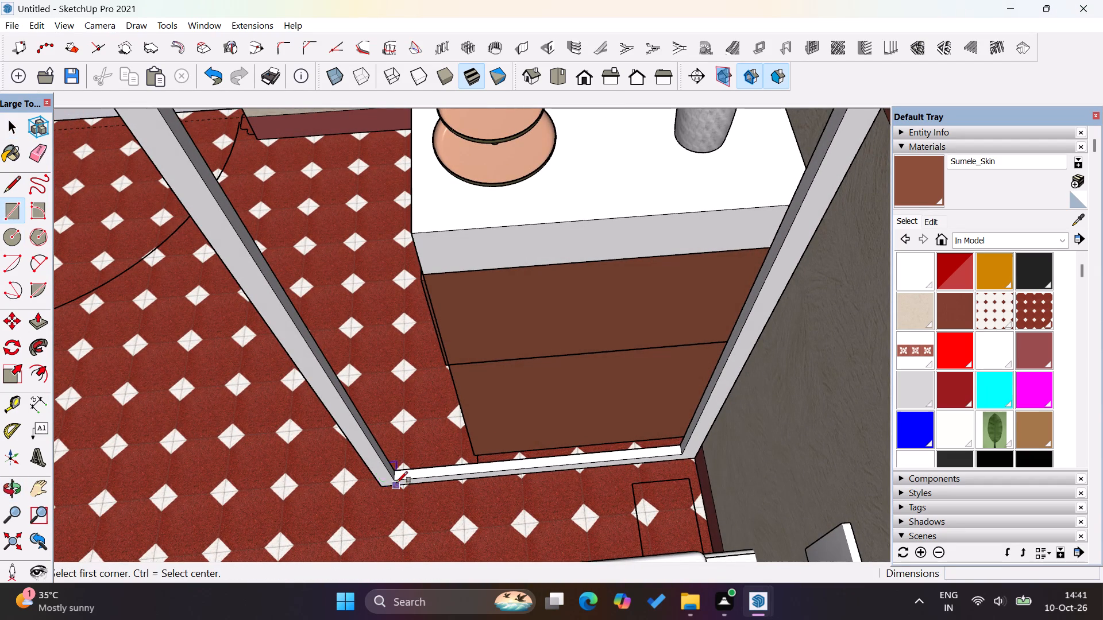
{"action": "left_click", "coordinate": [396, 480]}
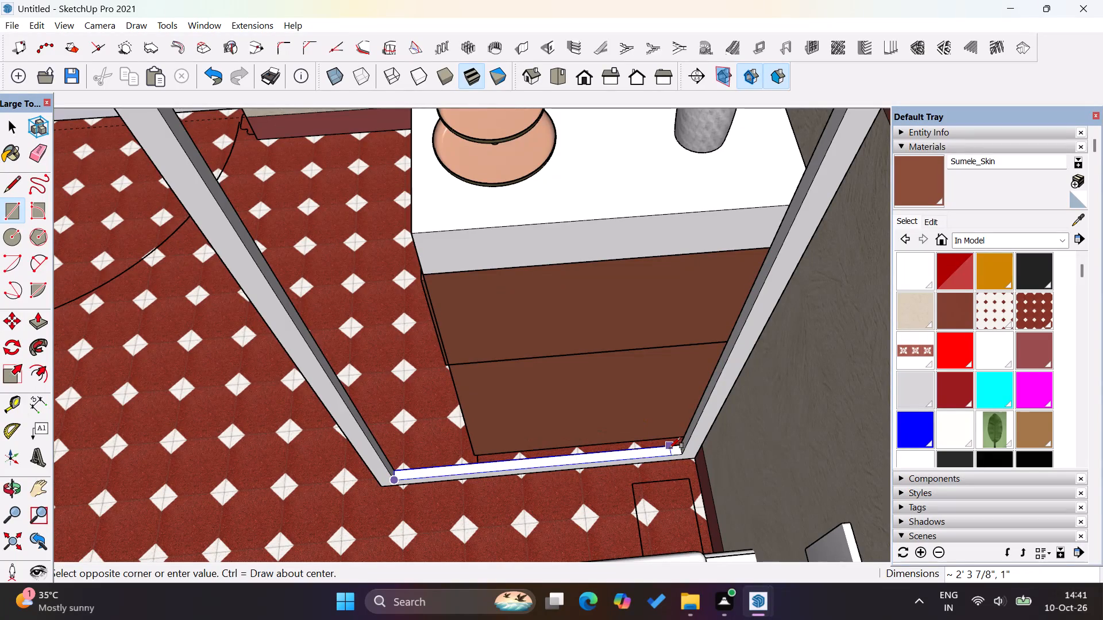
{"action": "scroll", "coordinate": [674, 452], "scroll_direction": "up", "scroll_amount": 12}
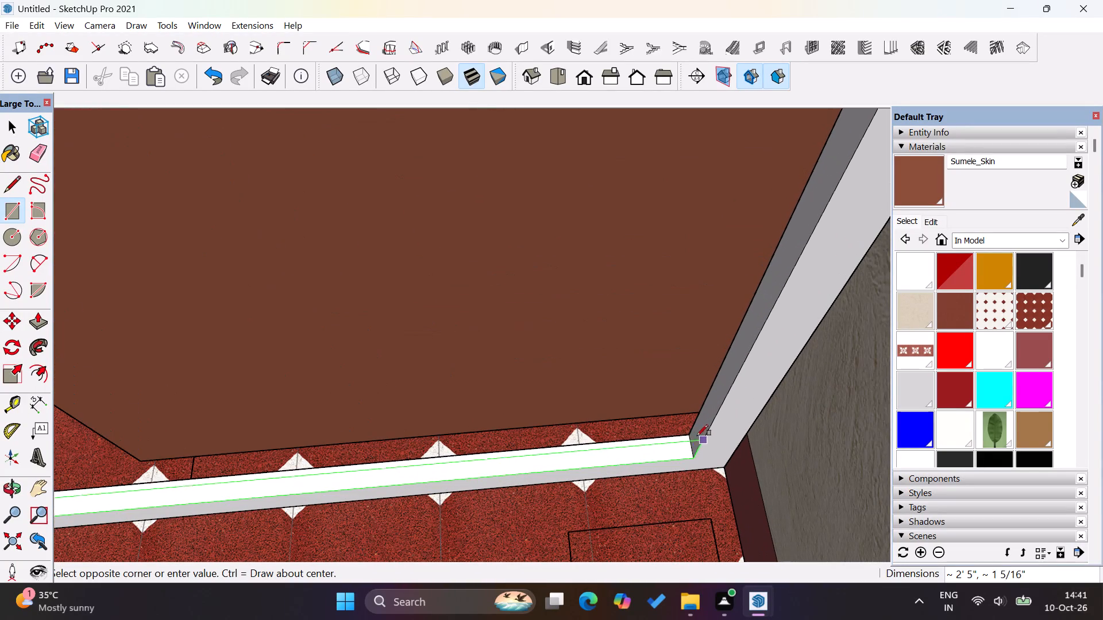
{"action": "left_click", "coordinate": [689, 433]}
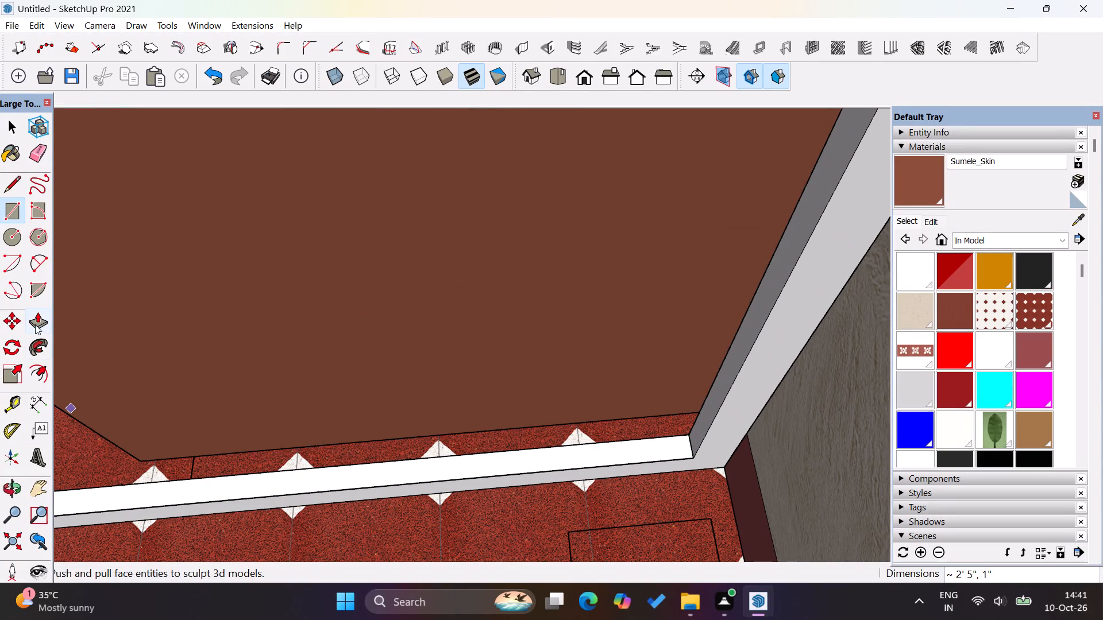
Push/Pull the rectangle on the bottom rail upward about 3' 2 3/8" to fill the lower part of the partition frame.
{"action": "left_click", "coordinate": [36, 321]}
{"action": "left_click", "coordinate": [308, 476]}
{"action": "scroll", "coordinate": [489, 438], "scroll_direction": "down", "scroll_amount": 19}
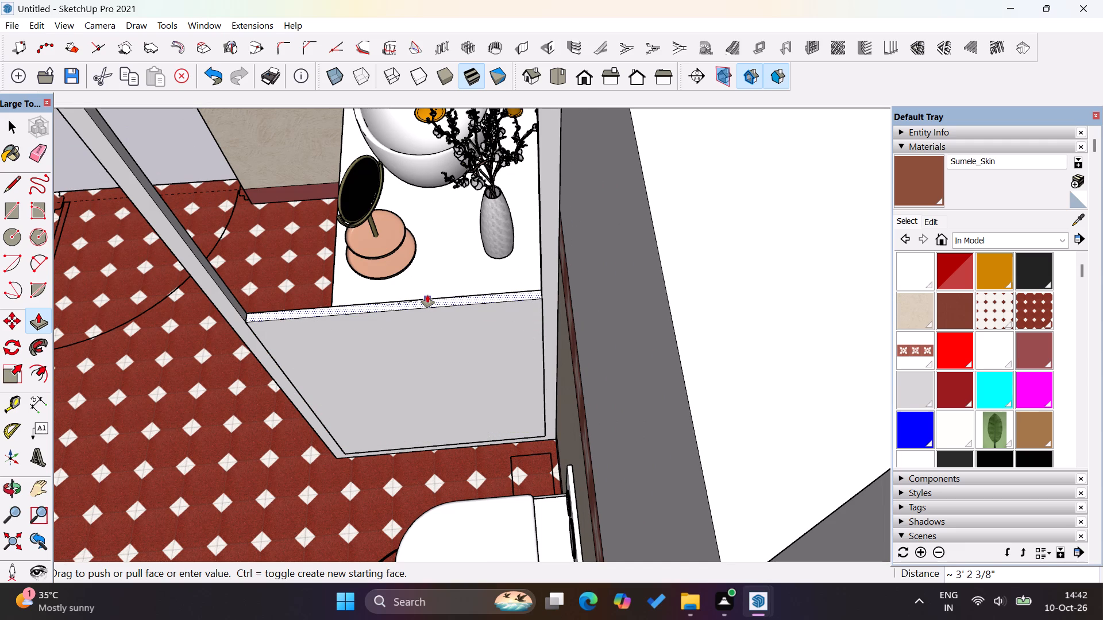
{"action": "left_click", "coordinate": [427, 295]}
{"action": "scroll", "coordinate": [429, 433], "scroll_direction": "down", "scroll_amount": 4}
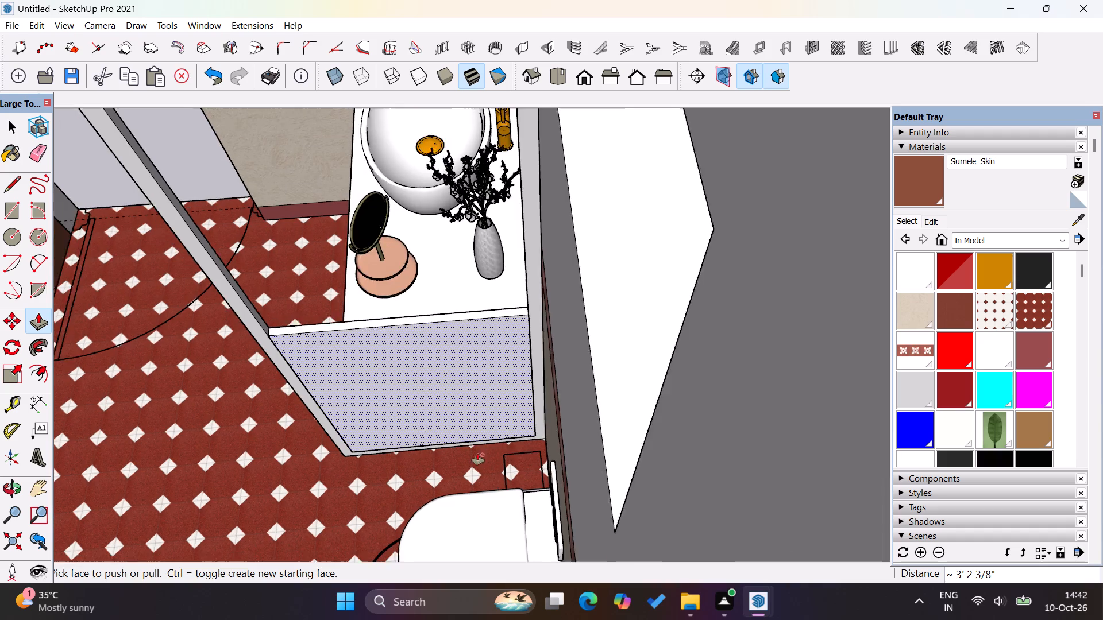
{"action": "scroll", "coordinate": [477, 453], "scroll_direction": "down", "scroll_amount": 6}
{"action": "scroll", "coordinate": [537, 441], "scroll_direction": "down", "scroll_amount": 5}
{"action": "scroll", "coordinate": [435, 377], "scroll_direction": "up", "scroll_amount": 14}
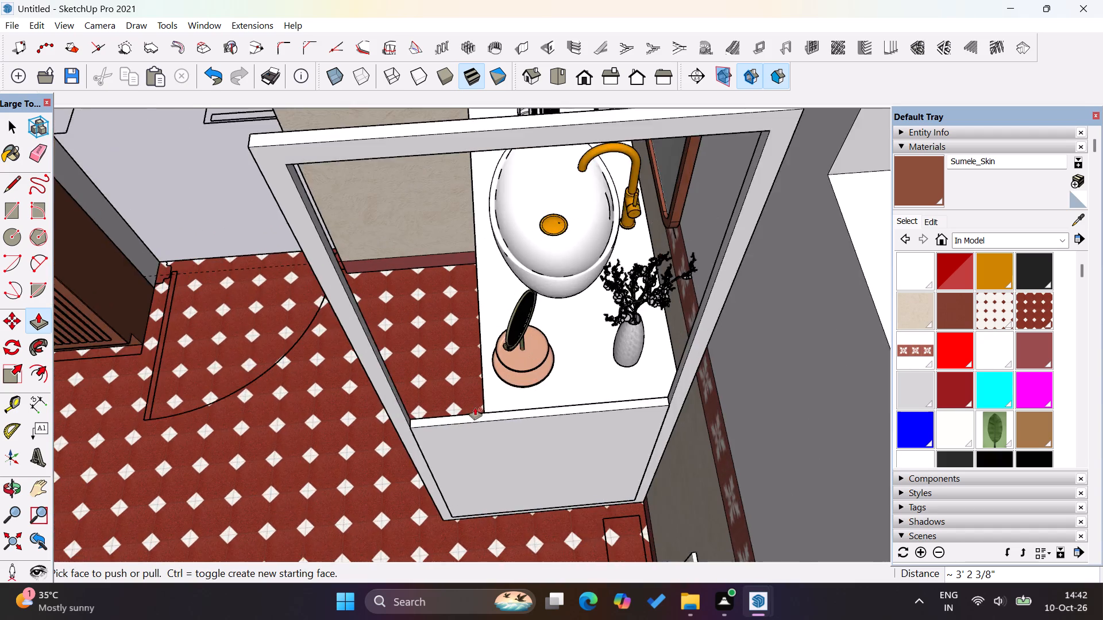
Select all of the lower infill panel inside the basin-side partition frame and make it a group.
{"action": "scroll", "coordinate": [475, 408], "scroll_direction": "up", "scroll_amount": 3}
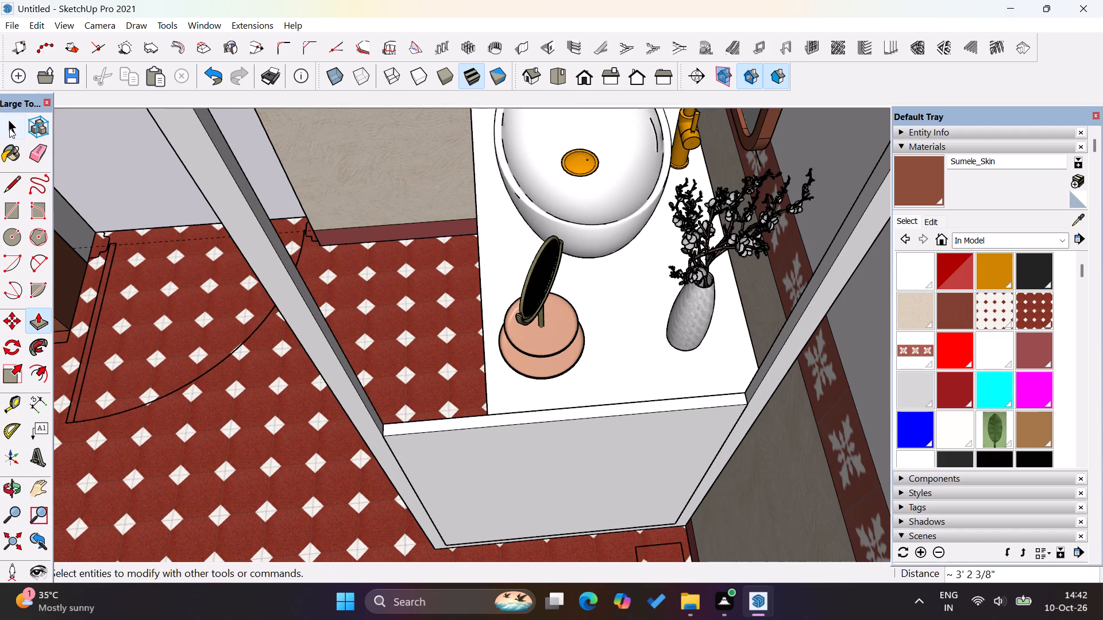
{"action": "left_click", "coordinate": [9, 128]}
{"action": "left_click", "coordinate": [428, 412]}
{"action": "left_click", "coordinate": [439, 441]}
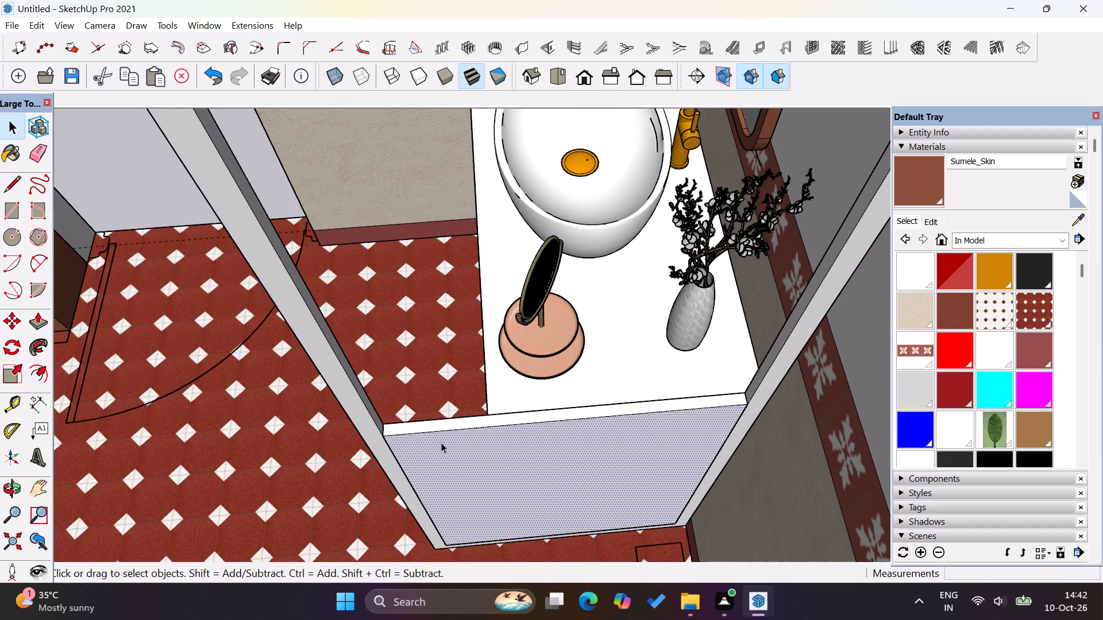
{"action": "triple_click", "coordinate": [441, 443]}
{"action": "right_click", "coordinate": [441, 443]}
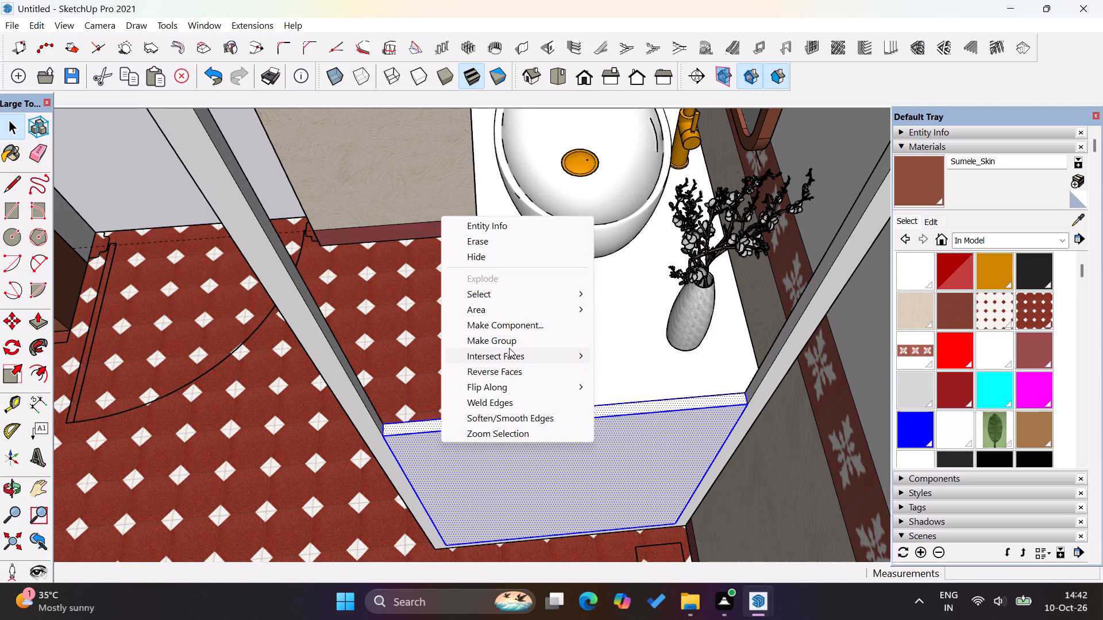
{"action": "left_click", "coordinate": [507, 344]}
Examine the grouped lower infill panel in the basin-side partition frame, checking that it selects as a separate object.
{"action": "scroll", "coordinate": [462, 488], "scroll_direction": "down", "scroll_amount": 15}
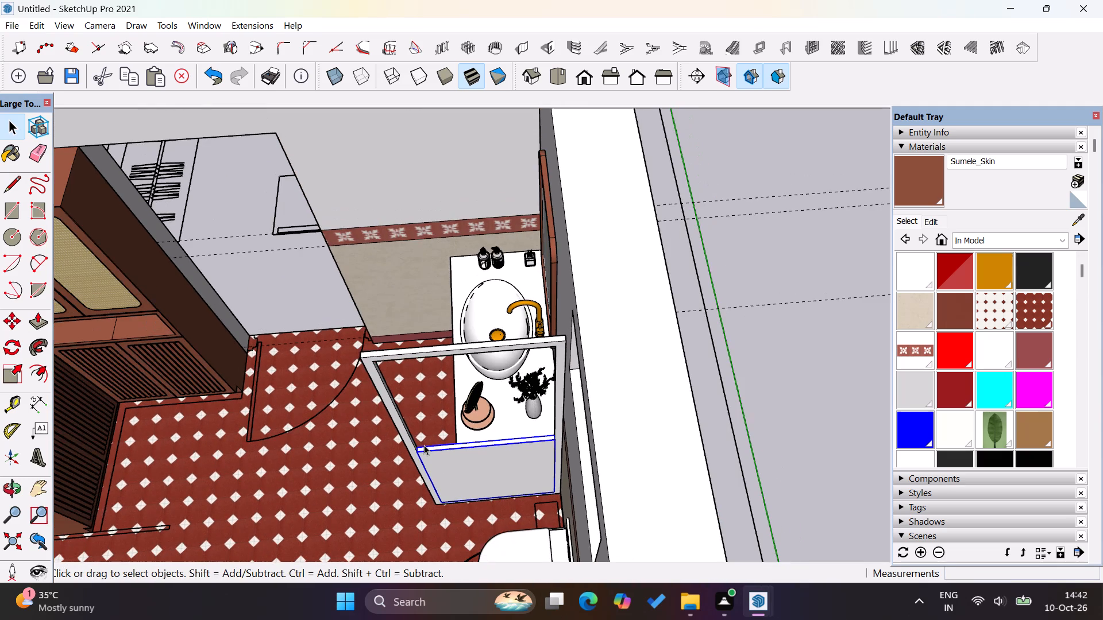
{"action": "scroll", "coordinate": [620, 405], "scroll_direction": "down", "scroll_amount": 4}
{"action": "scroll", "coordinate": [451, 478], "scroll_direction": "up", "scroll_amount": 9}
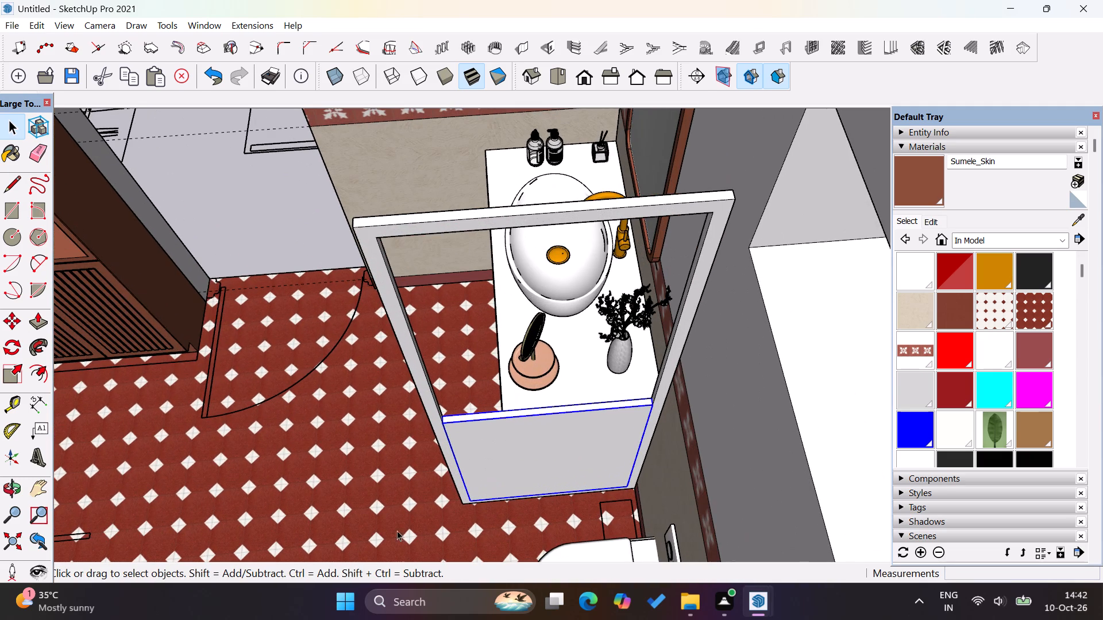
{"action": "scroll", "coordinate": [614, 361], "scroll_direction": "down", "scroll_amount": 4}
{"action": "scroll", "coordinate": [538, 415], "scroll_direction": "up", "scroll_amount": 4}
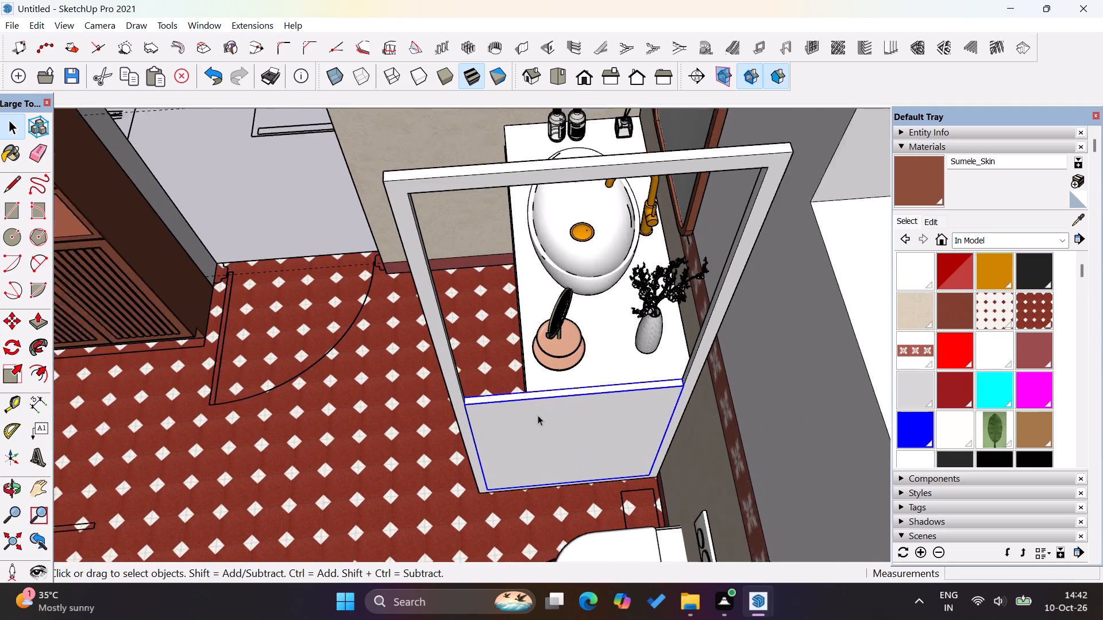
{"action": "middle_click_drag", "start_coordinate": [502, 445], "coordinate": [500, 424]}
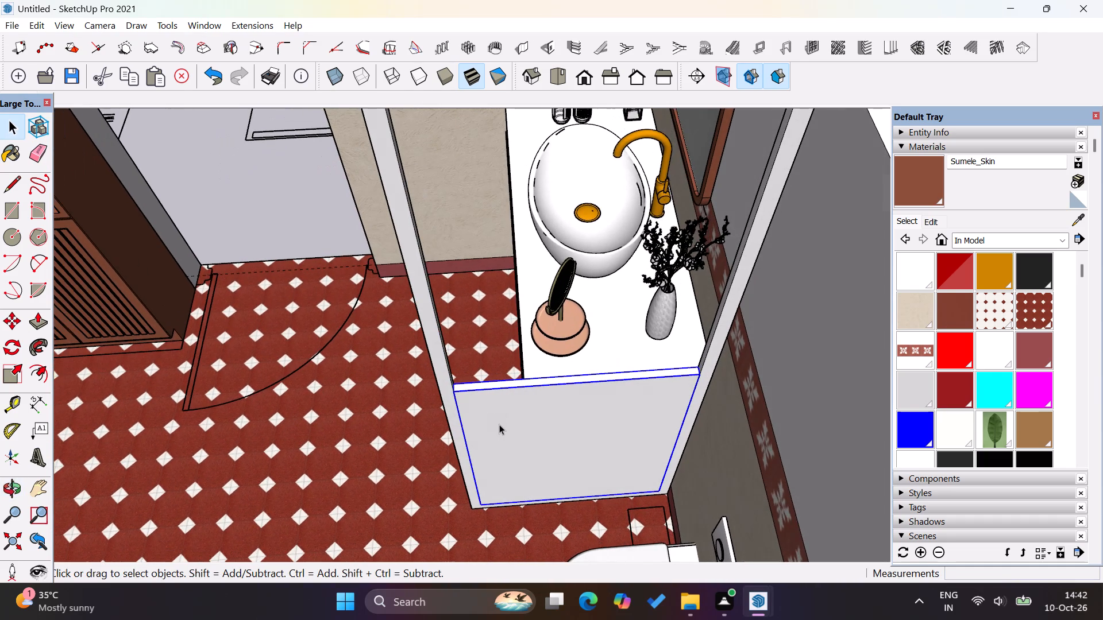
{"action": "scroll", "coordinate": [514, 415], "scroll_direction": "up", "scroll_amount": 3}
{"action": "scroll", "coordinate": [516, 415], "scroll_direction": "down", "scroll_amount": 5}
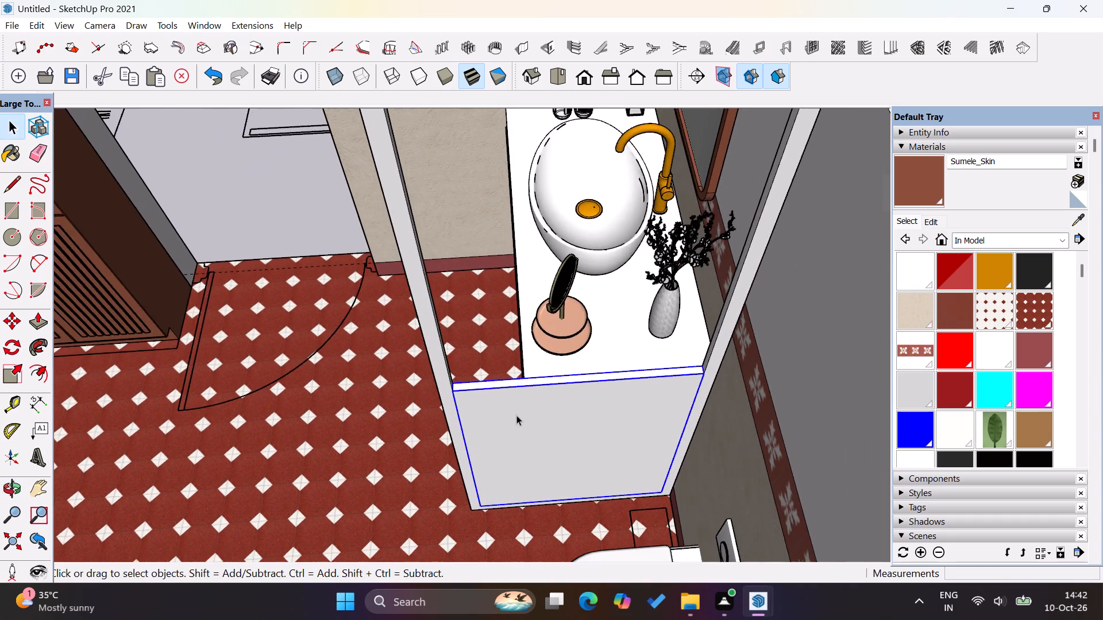
{"action": "scroll", "coordinate": [516, 415], "scroll_direction": "down", "scroll_amount": 10}
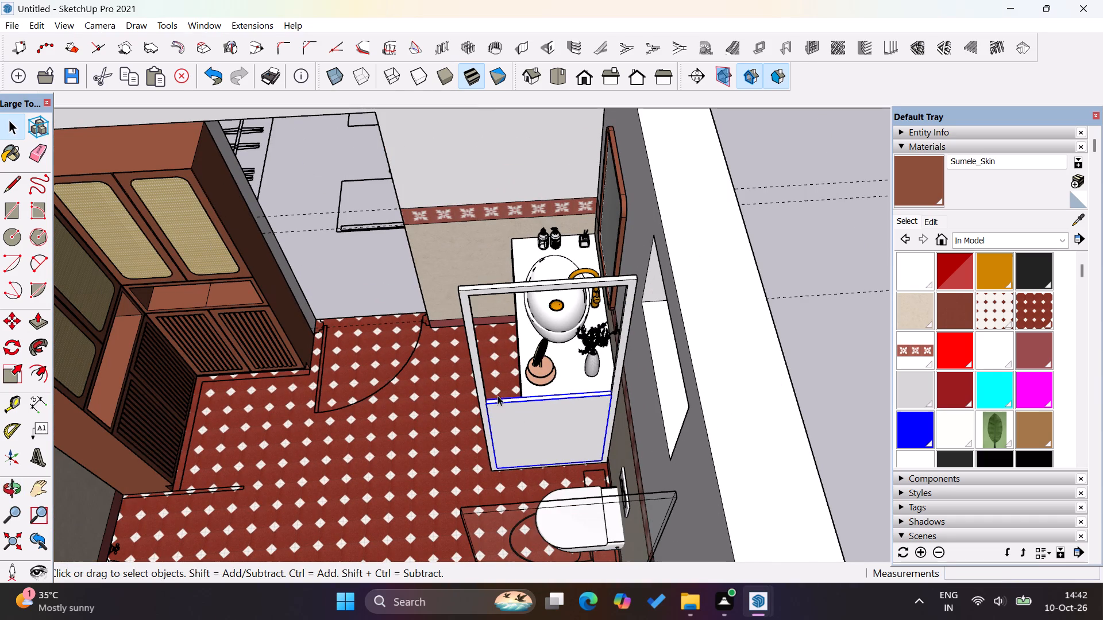
{"action": "scroll", "coordinate": [562, 406], "scroll_direction": "up", "scroll_amount": 11}
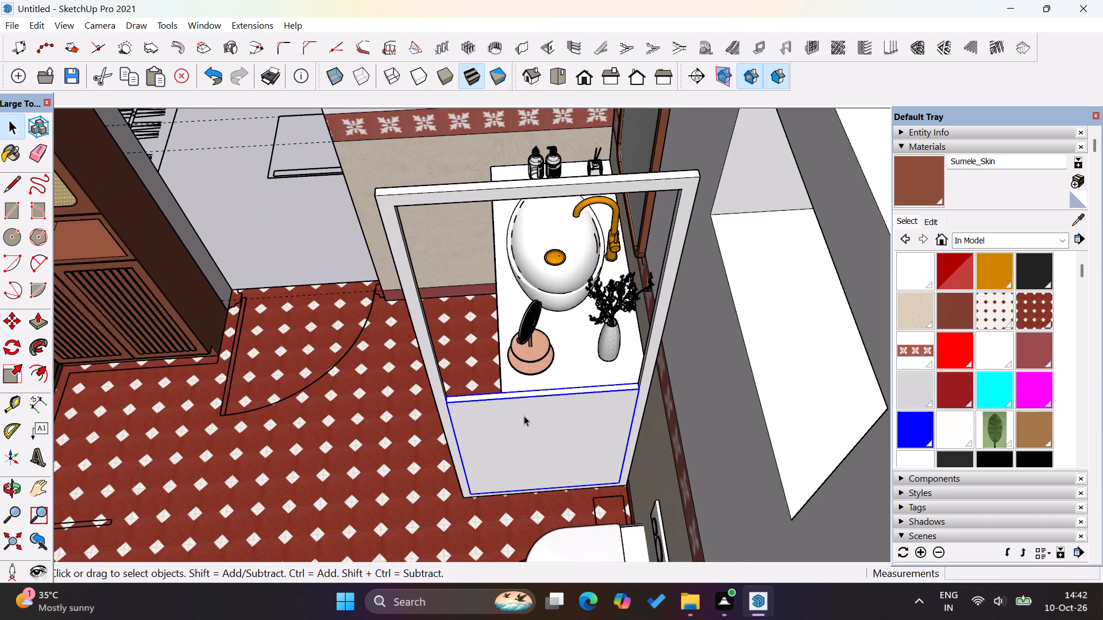
{"action": "scroll", "coordinate": [524, 416], "scroll_direction": "up", "scroll_amount": 2}
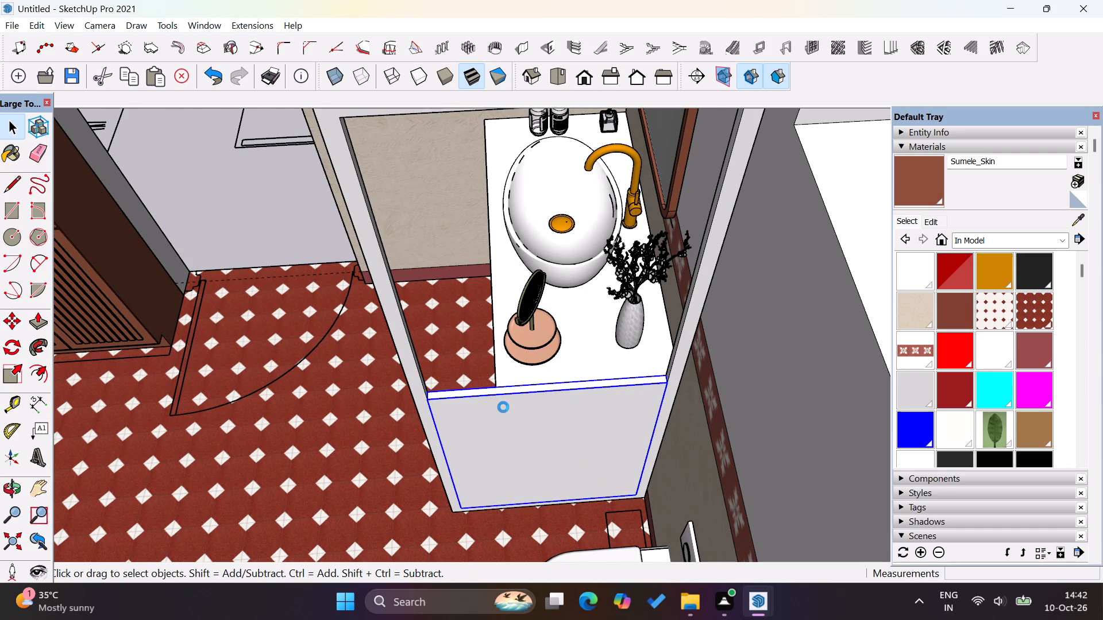
{"action": "left_click", "coordinate": [12, 129]}
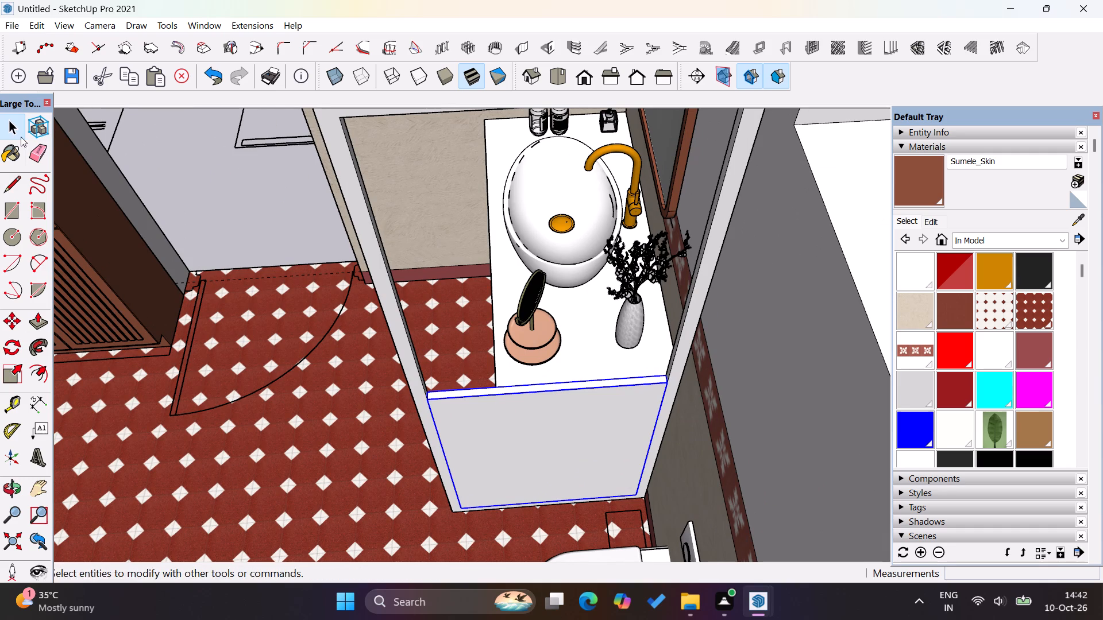
{"action": "left_click", "coordinate": [226, 193]}
{"action": "scroll", "coordinate": [528, 418], "scroll_direction": "up", "scroll_amount": 3}
{"action": "left_click", "coordinate": [529, 420]}
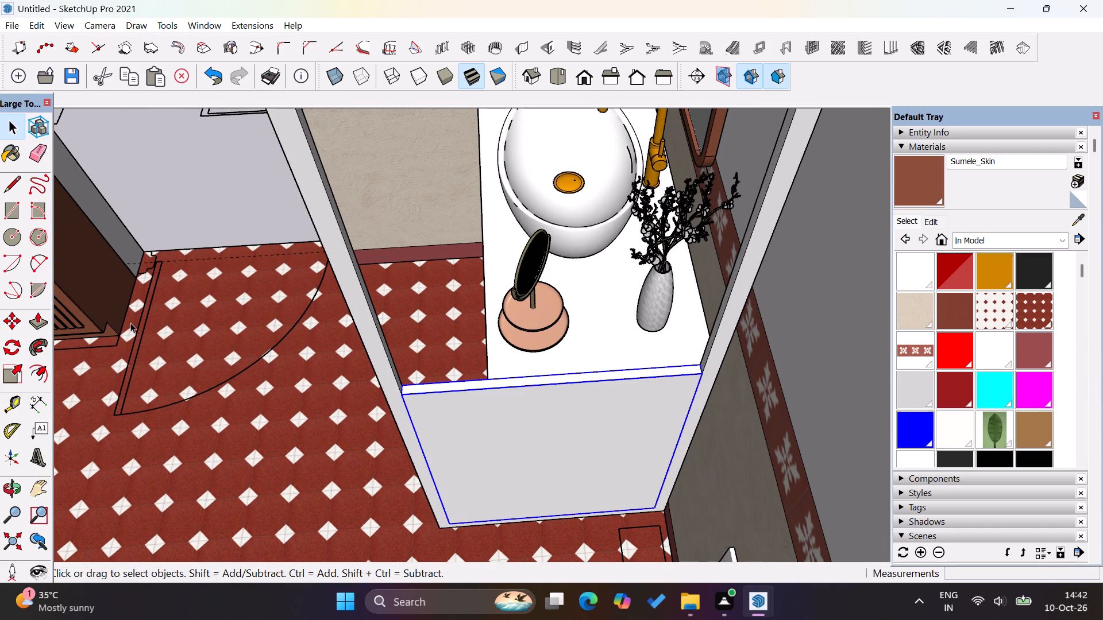
{"action": "left_click", "coordinate": [147, 194]}
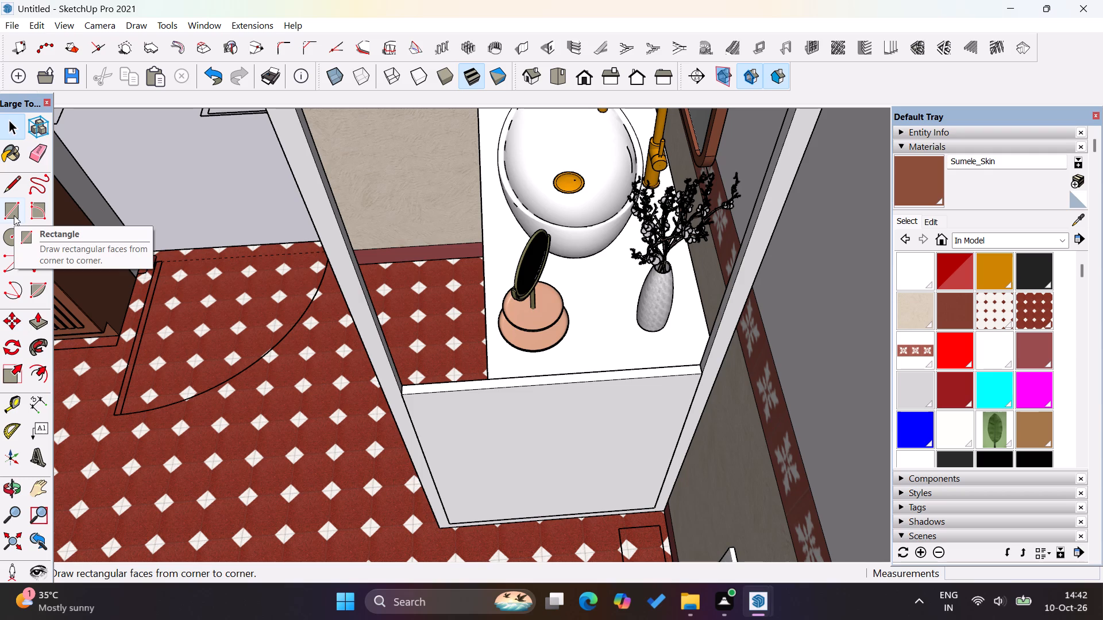
Draw a 2' 5" by 1" rectangle on the top face of the lower infill panel, inside the partition frame.
{"action": "left_click", "coordinate": [14, 215]}
{"action": "scroll", "coordinate": [429, 400], "scroll_direction": "up", "scroll_amount": 8}
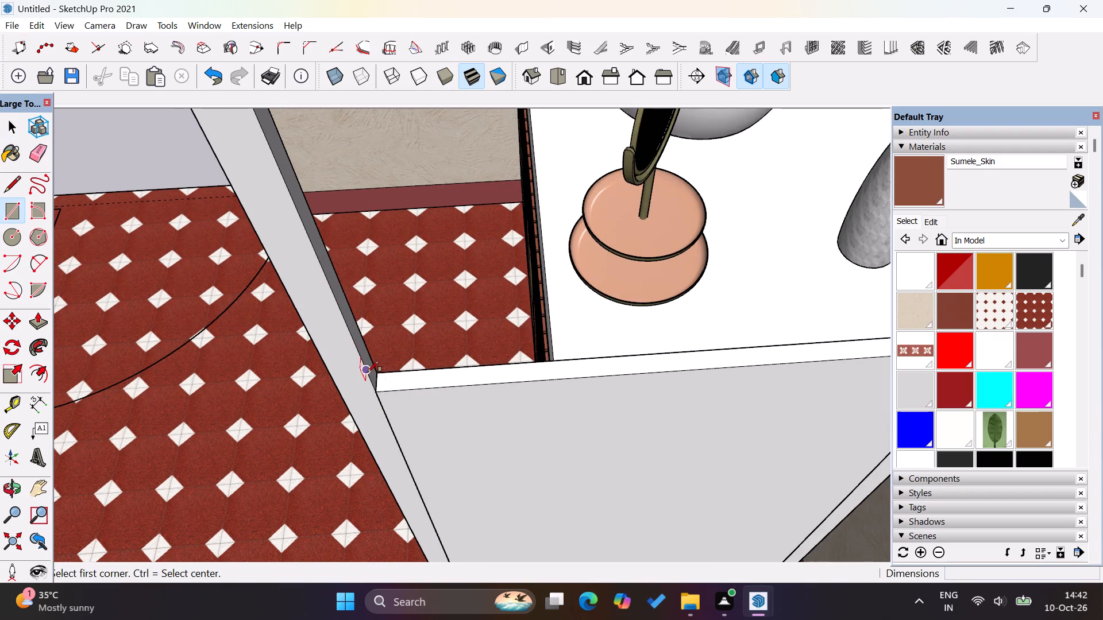
{"action": "left_click", "coordinate": [376, 369]}
{"action": "scroll", "coordinate": [264, 392], "scroll_direction": "down", "scroll_amount": 4}
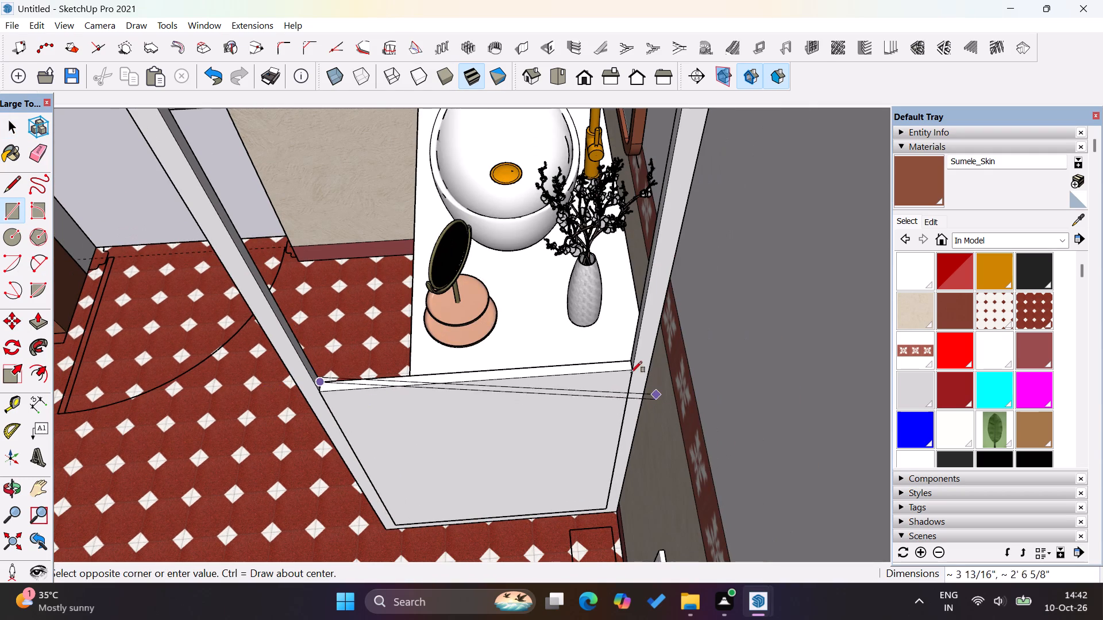
{"action": "left_click", "coordinate": [631, 371]}
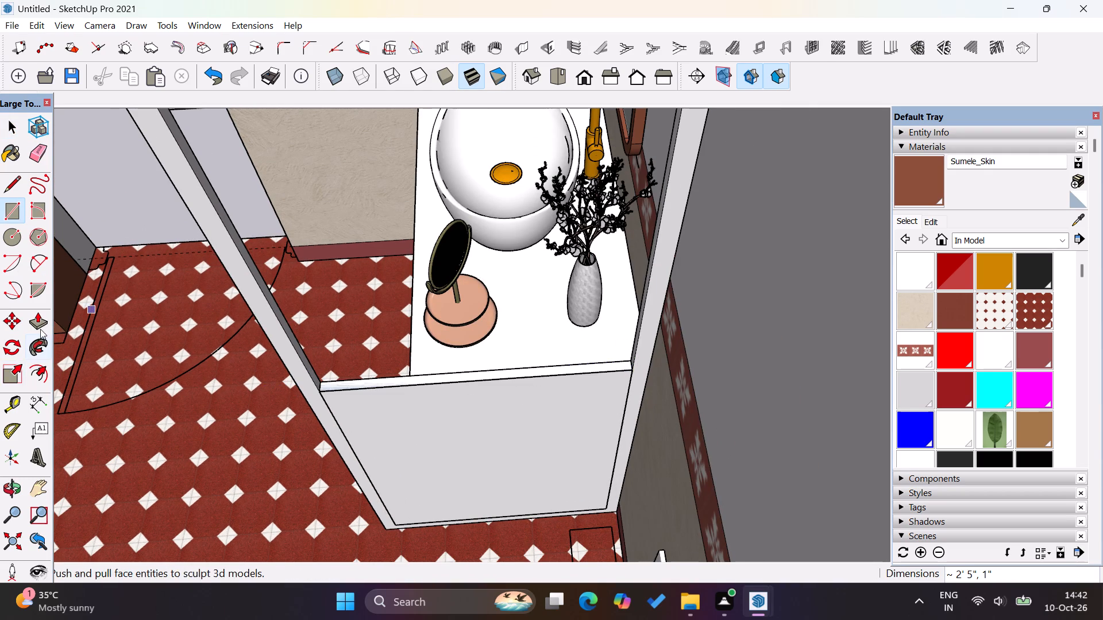
Push/Pull the new rectangle upward about 3' 6 3/8" to the frame's top rail, filling the upper part of the partition.
{"action": "left_click", "coordinate": [41, 322]}
{"action": "left_click", "coordinate": [348, 382]}
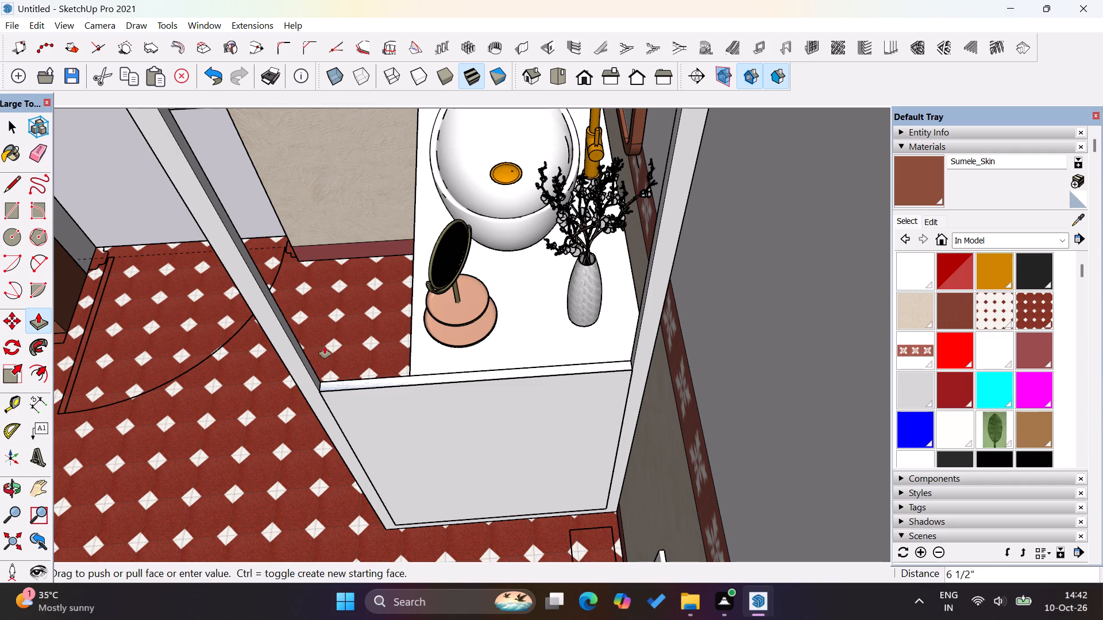
{"action": "scroll", "coordinate": [329, 349], "scroll_direction": "down", "scroll_amount": 8}
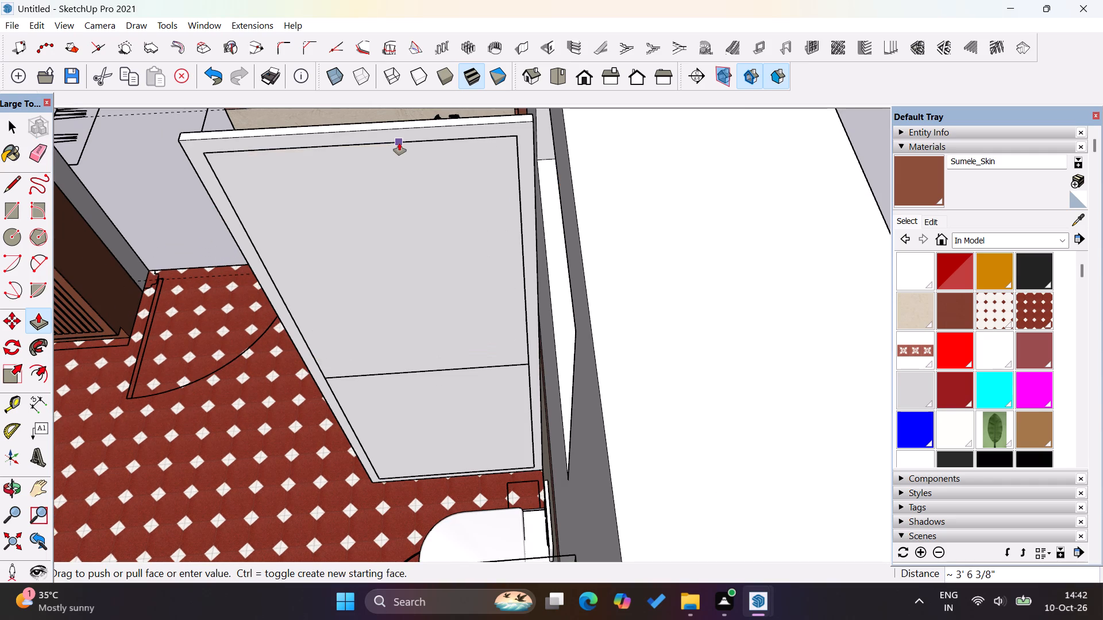
{"action": "left_click", "coordinate": [399, 142]}
{"action": "left_click", "coordinate": [11, 134]}
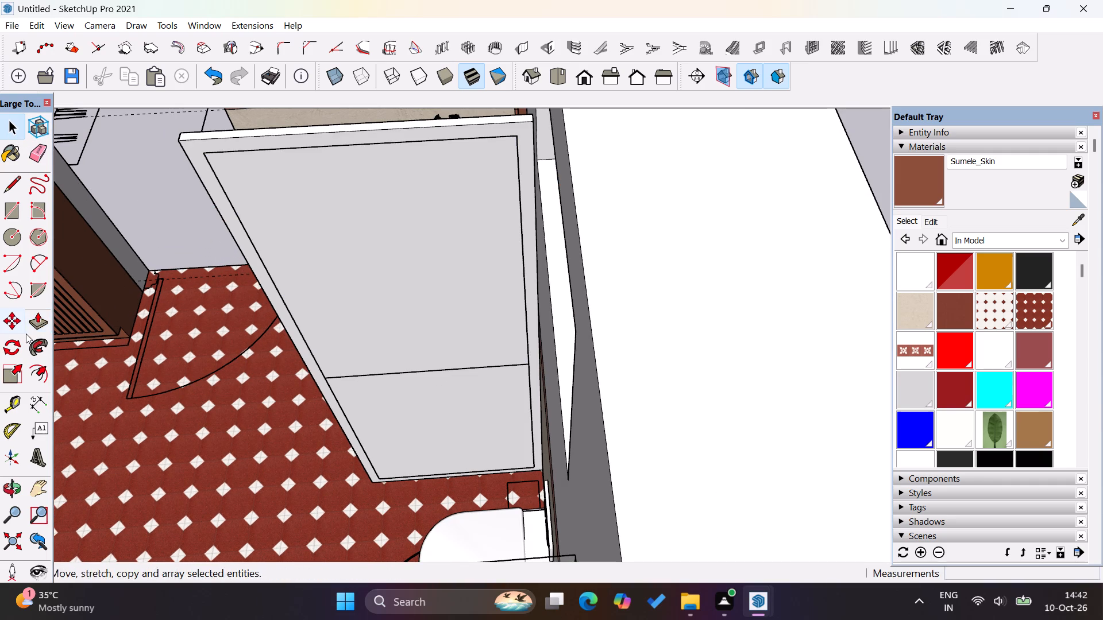
Push the upper infill panel's large faces inward by 0.2" on both the toilet side and the basin side.
{"action": "left_click", "coordinate": [30, 328]}
{"action": "left_click", "coordinate": [290, 290]}
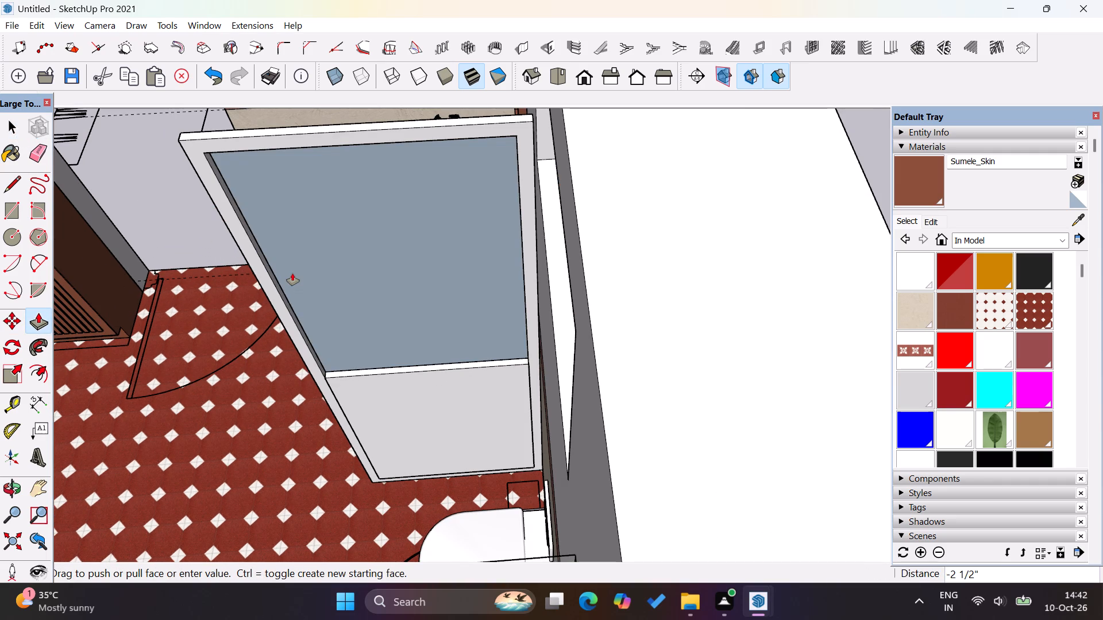
{"action": "key", "text": "0"}
{"action": "key", "text": "period"}
{"action": "key", "text": "2"}
{"action": "key", "text": "Return"}
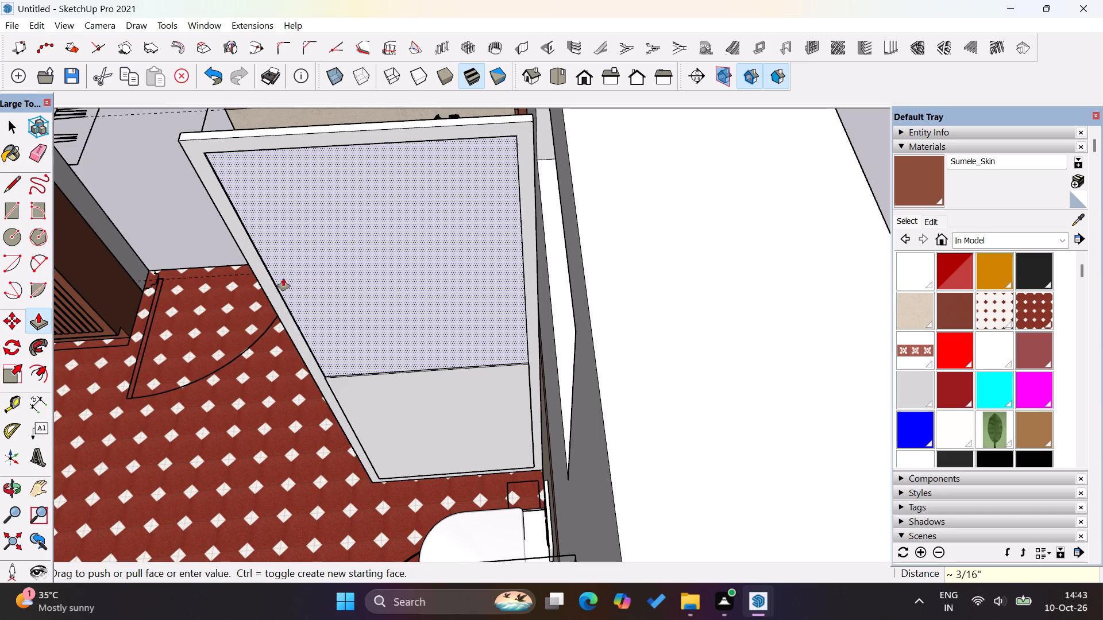
{"action": "middle_click_drag", "start_coordinate": [202, 386], "coordinate": [635, 443]}
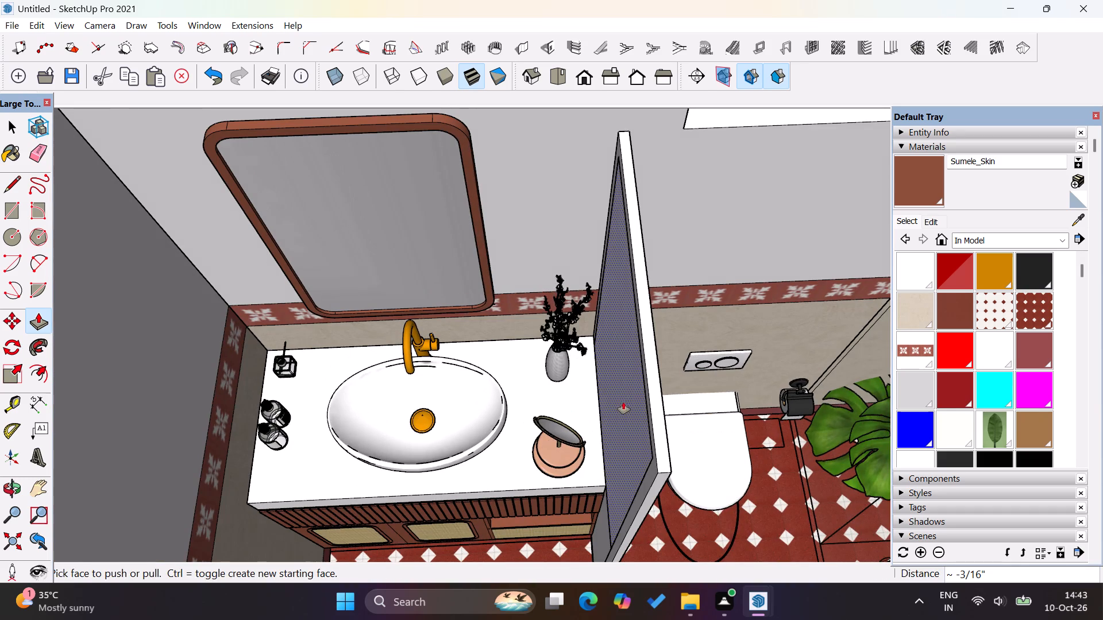
{"action": "left_click", "coordinate": [623, 401]}
{"action": "type", "text": "0.2"}
{"action": "key", "text": "Return"}
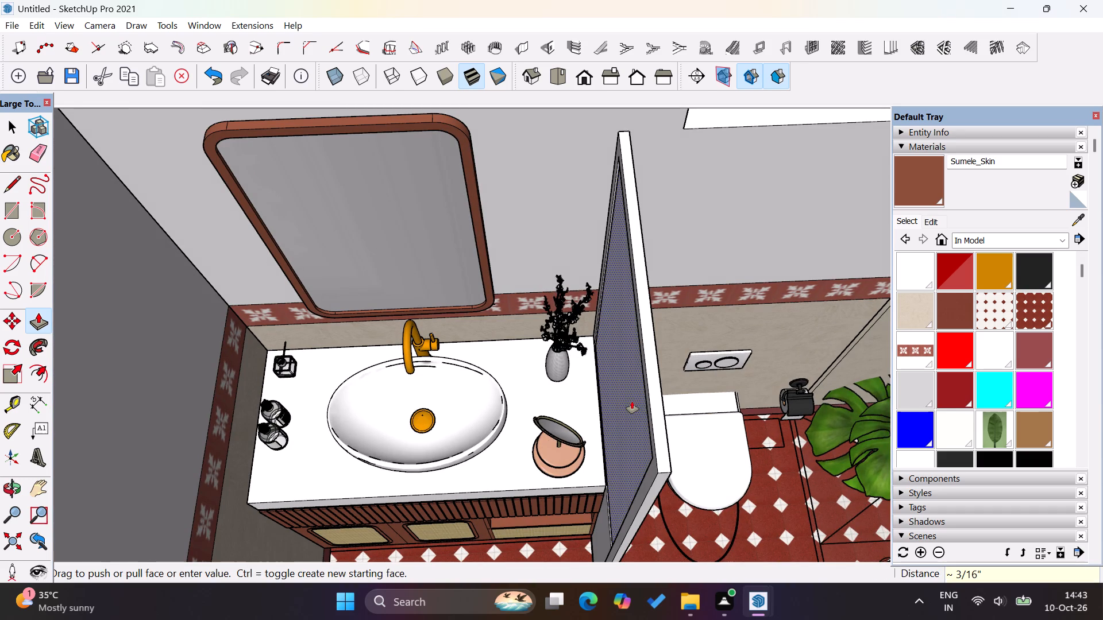
Select all of the thinned upper infill panel in the basin-side partition and make it a group.
{"action": "left_click", "coordinate": [11, 126]}
{"action": "scroll", "coordinate": [366, 370], "scroll_direction": "down", "scroll_amount": 10}
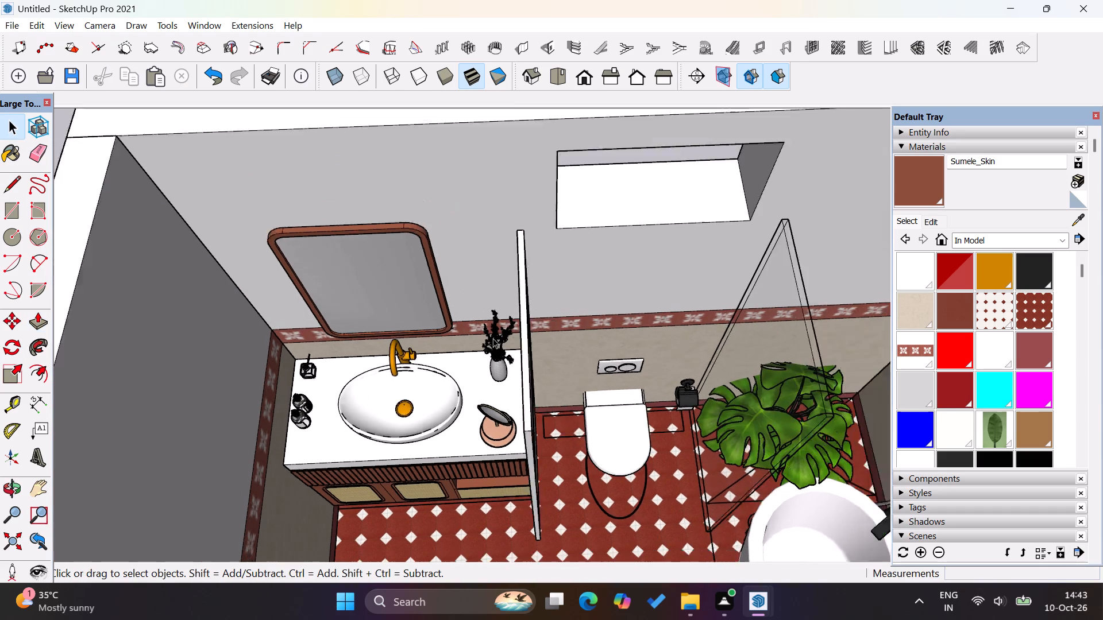
{"action": "left_click", "coordinate": [532, 119]}
{"action": "middle_click_drag", "start_coordinate": [645, 377], "coordinate": [371, 390]}
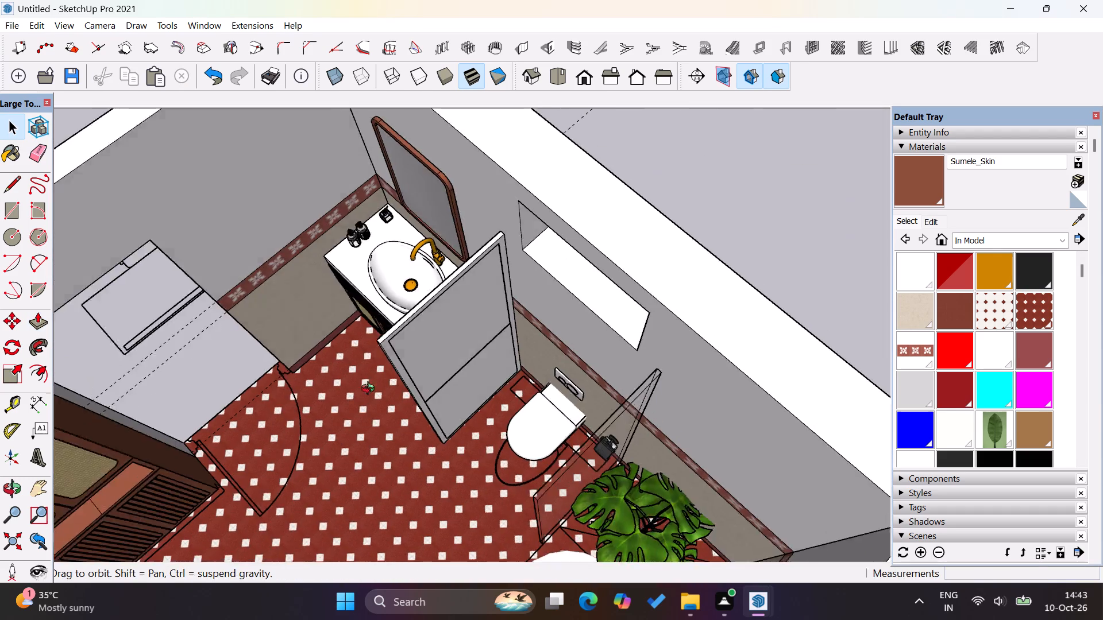
{"action": "scroll", "coordinate": [461, 252], "scroll_direction": "up", "scroll_amount": 4}
{"action": "scroll", "coordinate": [481, 308], "scroll_direction": "down", "scroll_amount": 9}
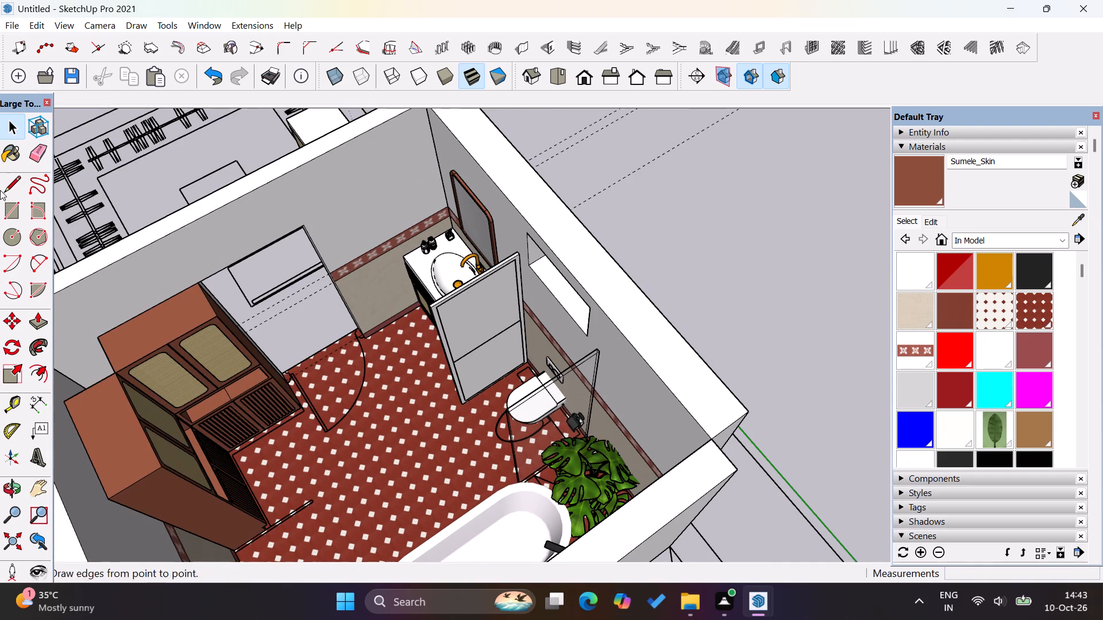
{"action": "double_click", "coordinate": [476, 318]}
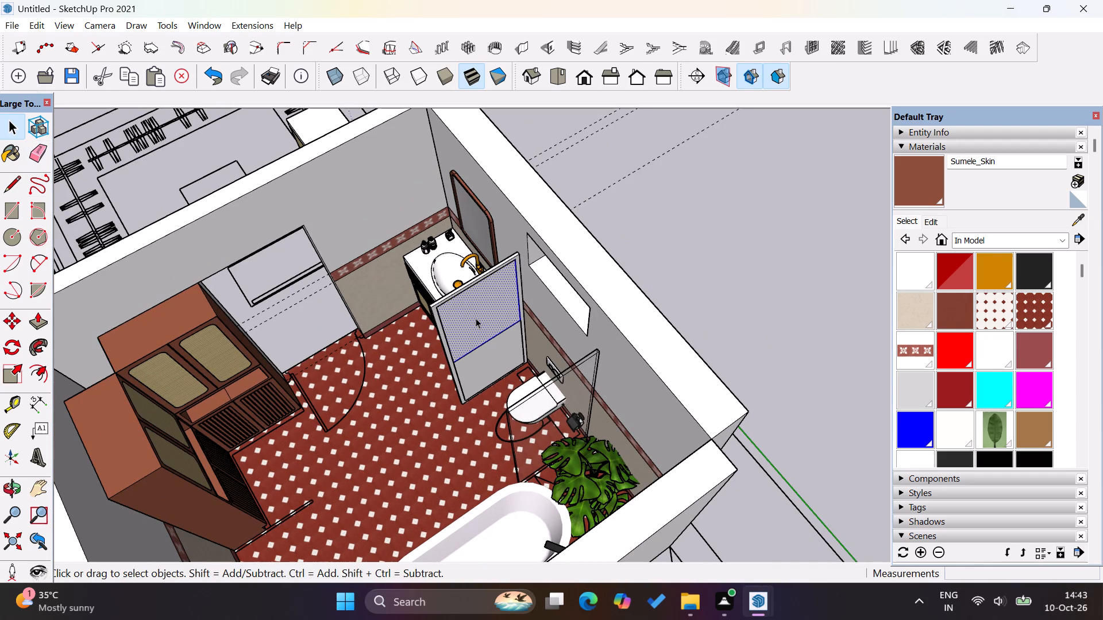
{"action": "left_click", "coordinate": [645, 251]}
{"action": "triple_click", "coordinate": [481, 315]}
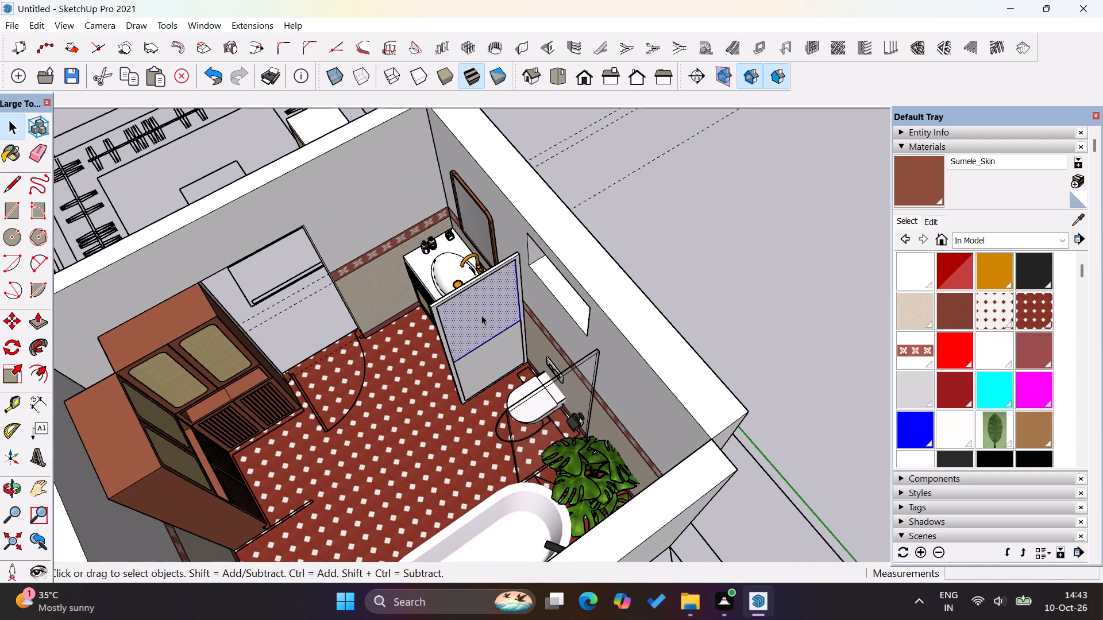
{"action": "left_click", "coordinate": [481, 315]}
{"action": "right_click", "coordinate": [484, 315]}
{"action": "left_click", "coordinate": [557, 438]}
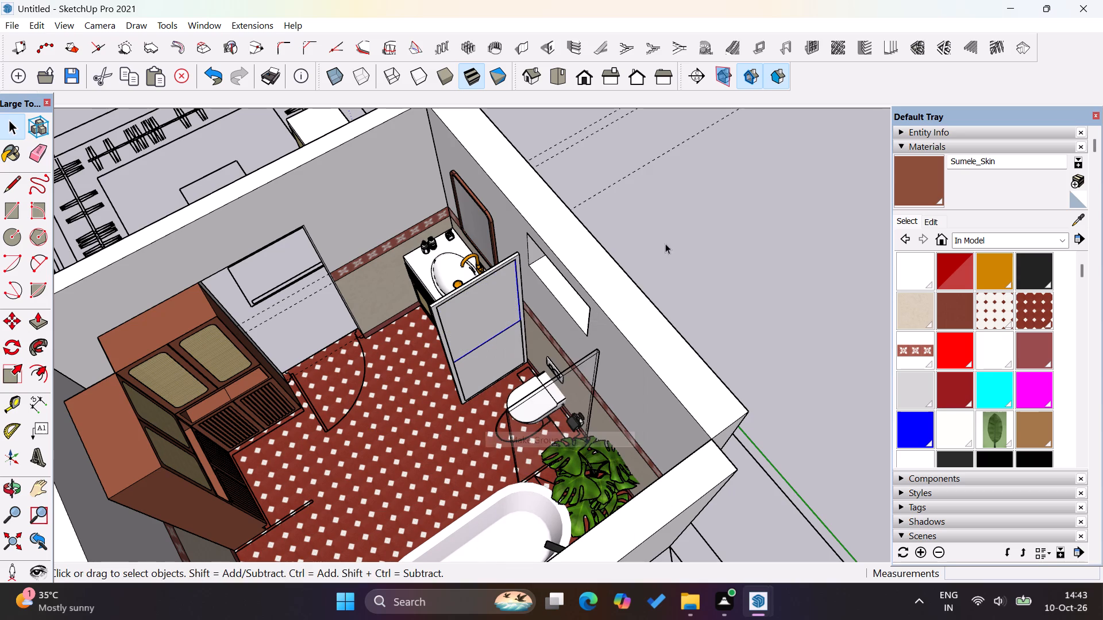
{"action": "left_click", "coordinate": [672, 232]}
Sample the verre blanc1 glass material from the partition beside the toilet and paint the upper infill panel with it.
{"action": "left_click", "coordinate": [13, 166]}
{"action": "left_click", "coordinate": [21, 158]}
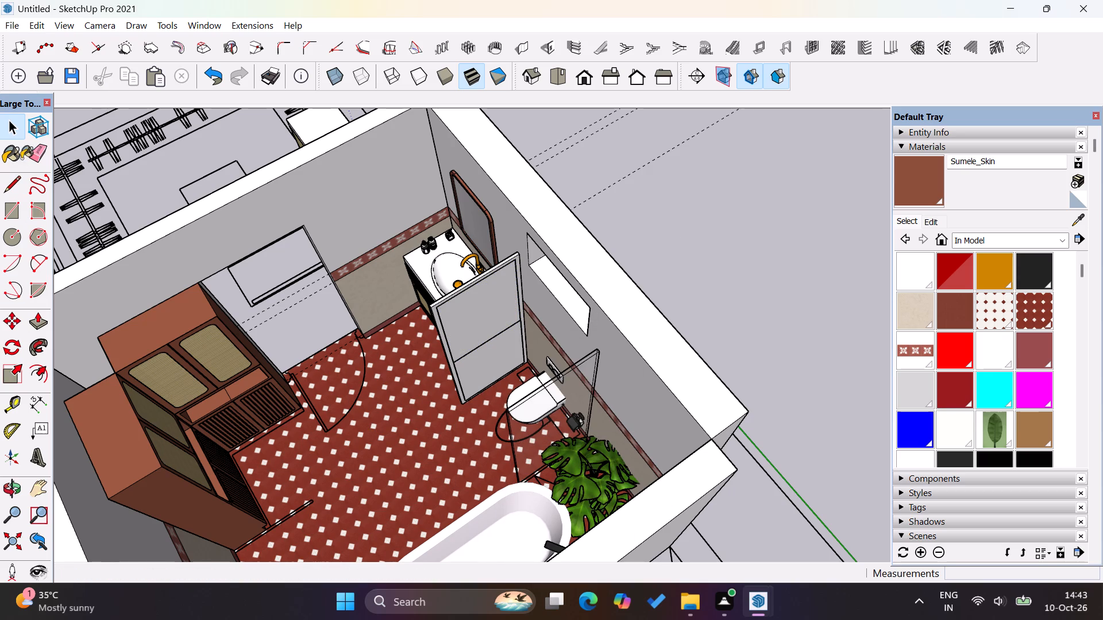
{"action": "left_click", "coordinate": [1077, 221]}
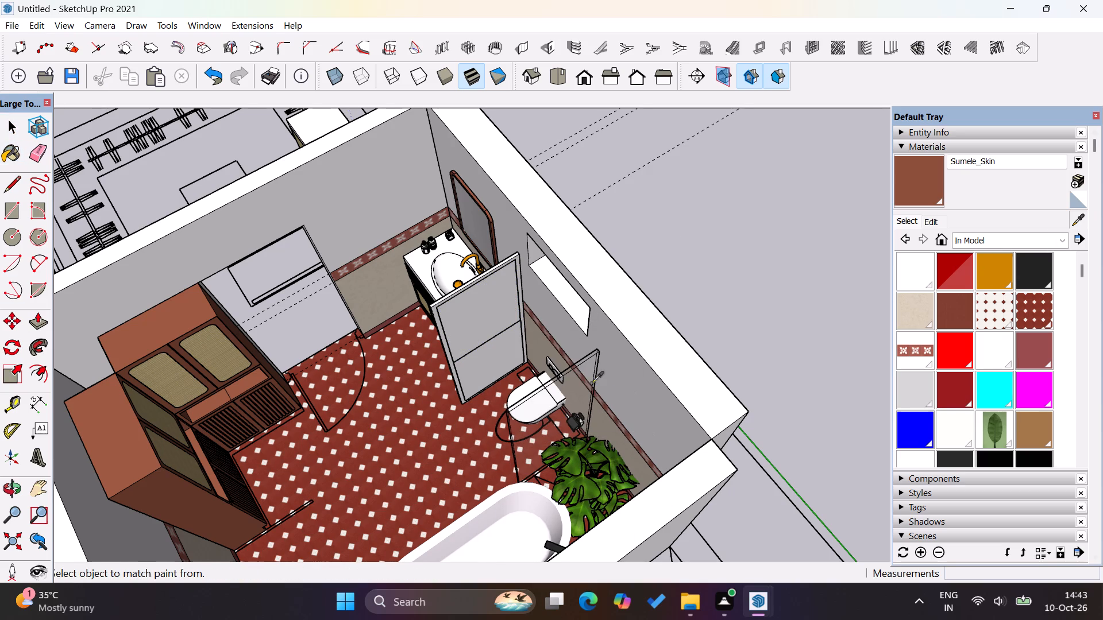
{"action": "left_click", "coordinate": [575, 379]}
{"action": "left_click", "coordinate": [487, 308]}
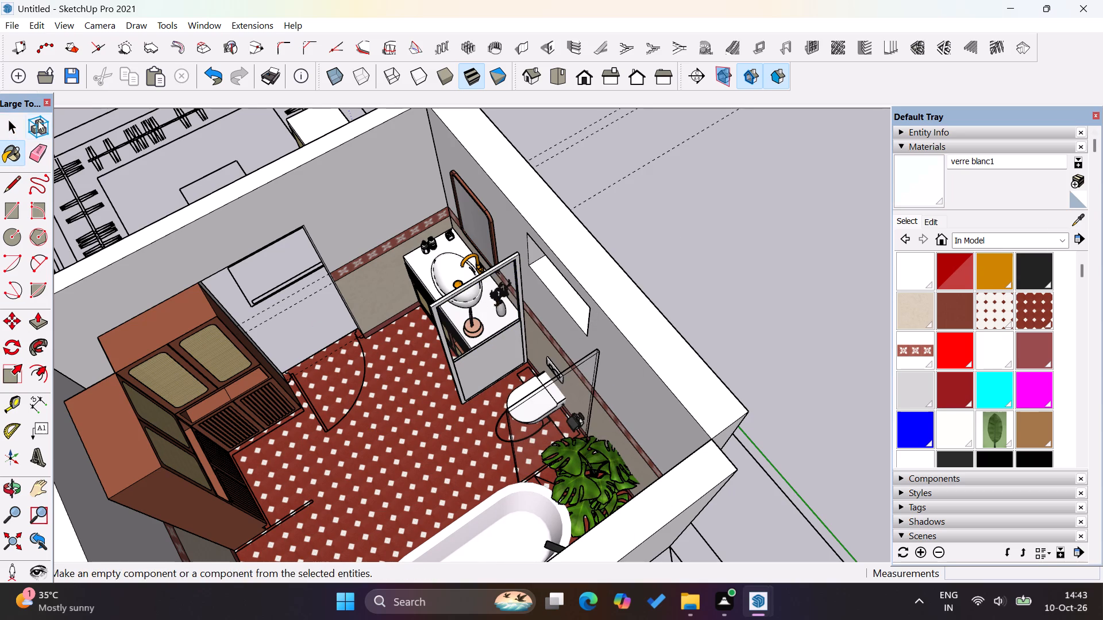
{"action": "left_click", "coordinate": [11, 131]}
{"action": "left_click", "coordinate": [737, 207]}
Sample the Sumele_Skin material from the tall cabinet's frame and paint the lower infill panel of the basin-side partition with it.
{"action": "scroll", "coordinate": [511, 350], "scroll_direction": "up", "scroll_amount": 2}
{"action": "left_click", "coordinate": [10, 155]}
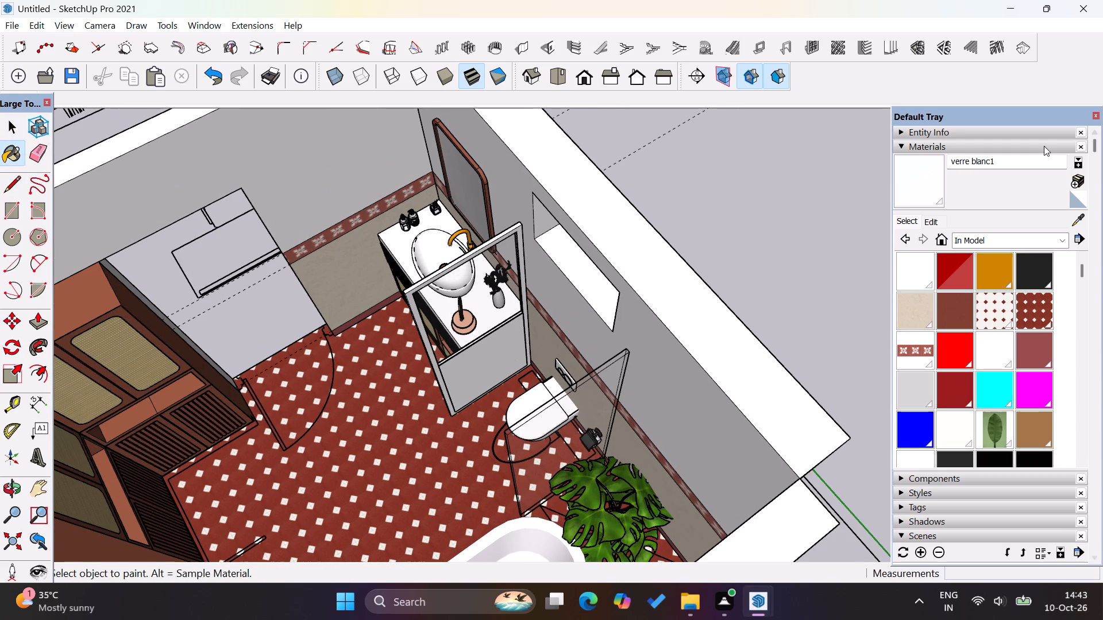
{"action": "left_click", "coordinate": [1079, 215]}
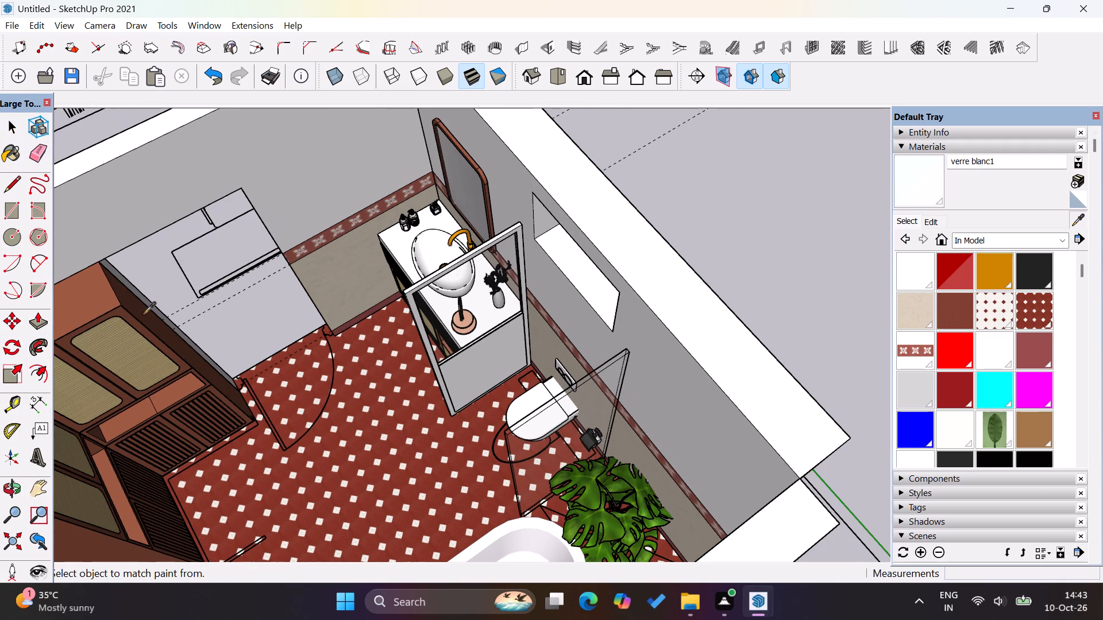
{"action": "scroll", "coordinate": [145, 313], "scroll_direction": "up", "scroll_amount": 11}
{"action": "scroll", "coordinate": [180, 398], "scroll_direction": "up", "scroll_amount": 14}
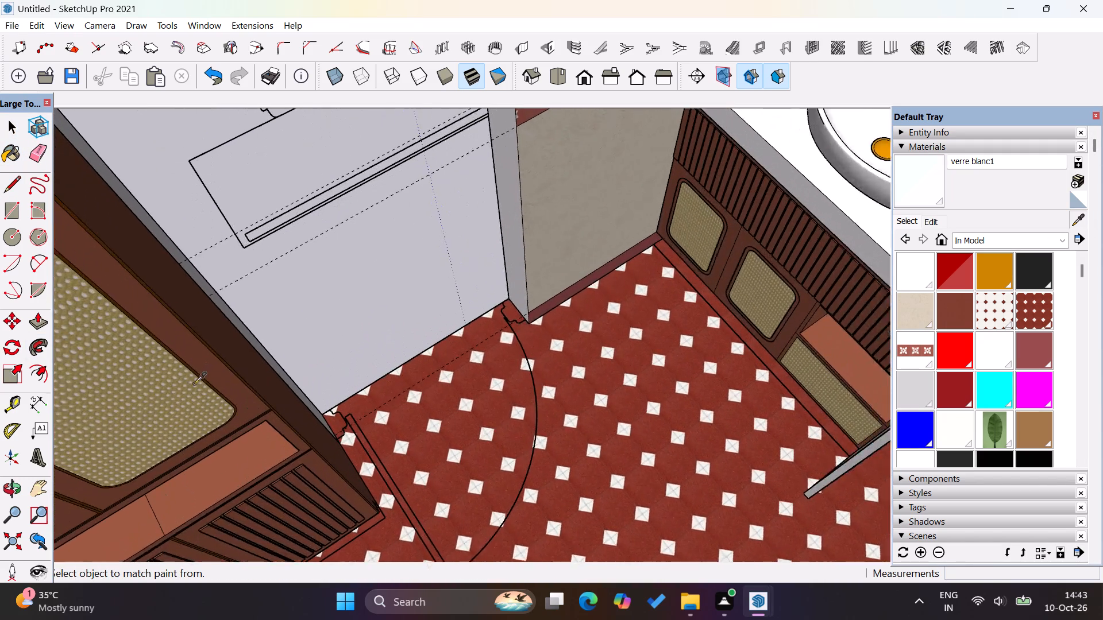
{"action": "scroll", "coordinate": [194, 383], "scroll_direction": "up", "scroll_amount": 20}
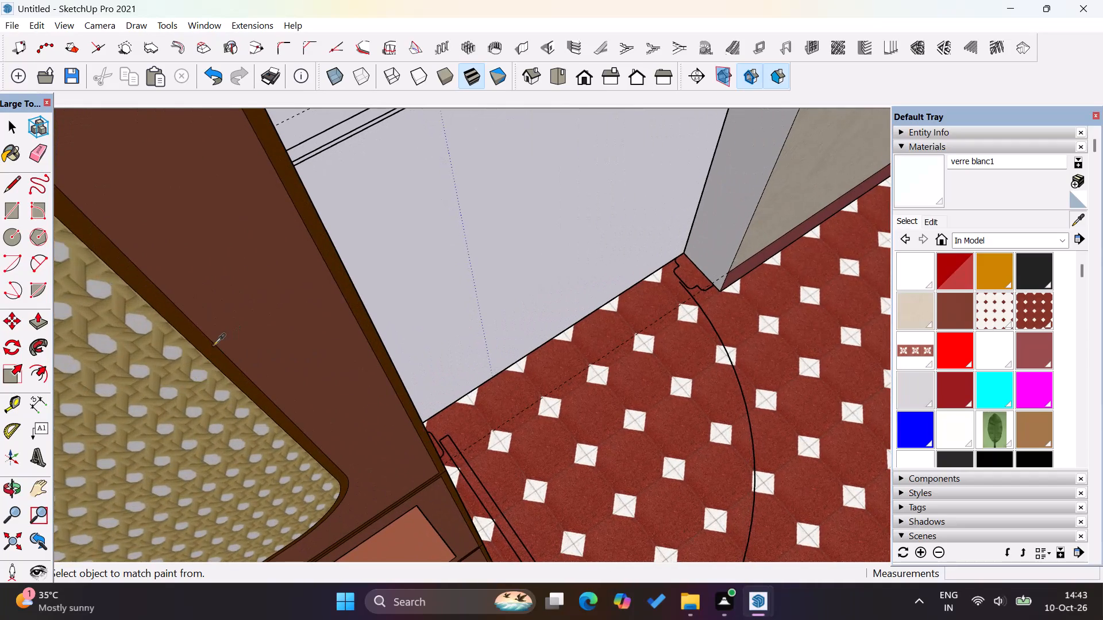
{"action": "left_click", "coordinate": [211, 345]}
{"action": "scroll", "coordinate": [204, 343], "scroll_direction": "down", "scroll_amount": 20}
{"action": "scroll", "coordinate": [204, 343], "scroll_direction": "down", "scroll_amount": 4}
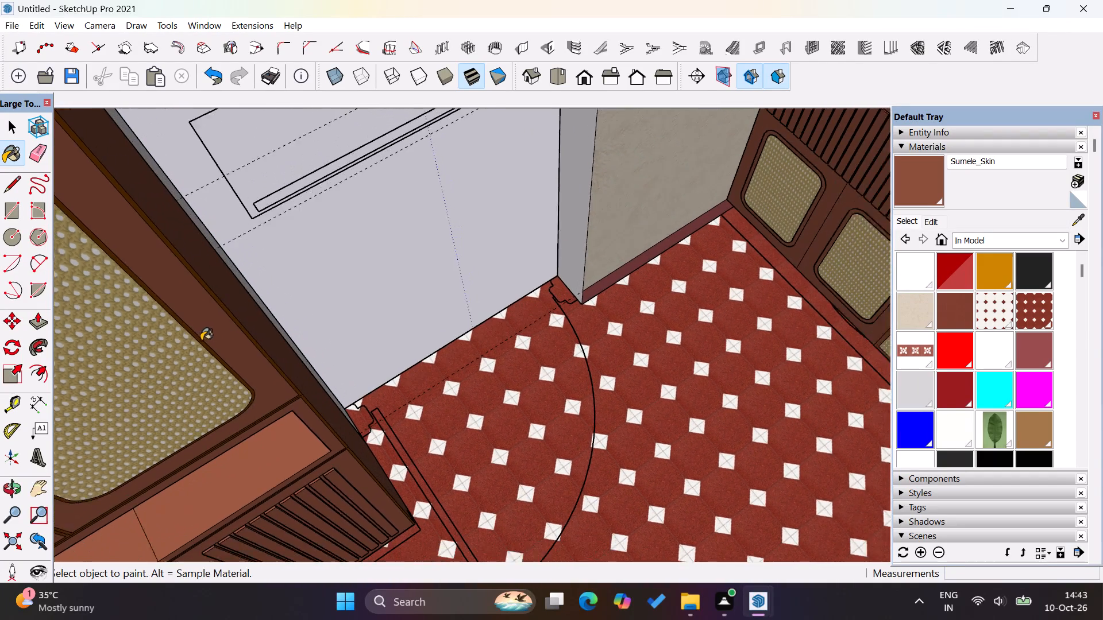
{"action": "scroll", "coordinate": [201, 340], "scroll_direction": "down", "scroll_amount": 15}
{"action": "scroll", "coordinate": [262, 385], "scroll_direction": "down", "scroll_amount": 5}
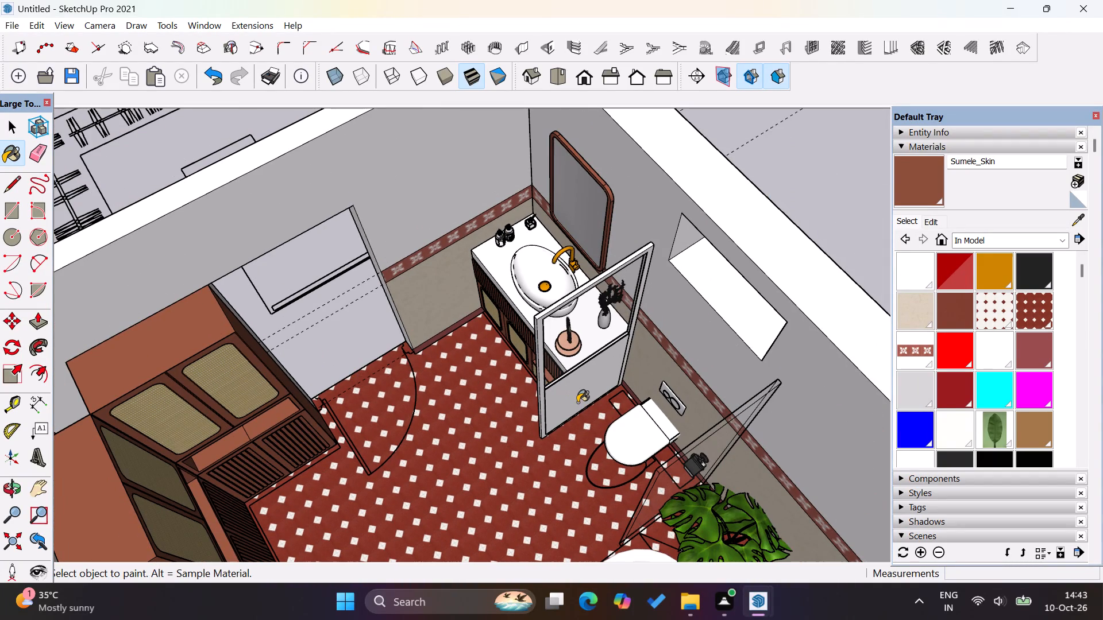
{"action": "left_click", "coordinate": [577, 402]}
{"action": "left_click", "coordinate": [4, 130]}
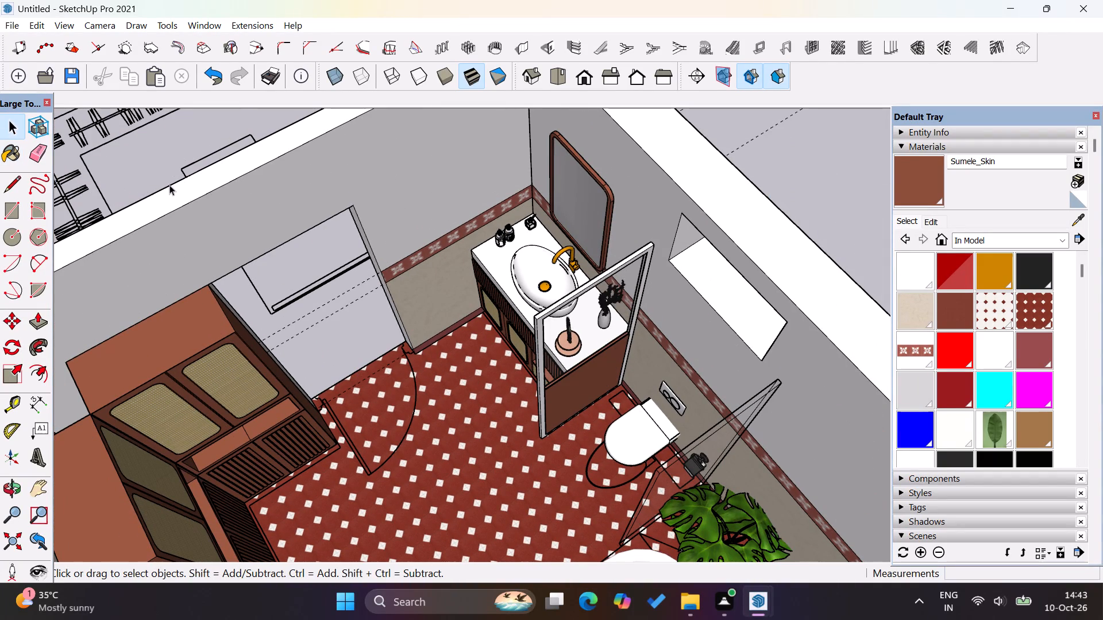
{"action": "left_click", "coordinate": [152, 185]}
Examine the basin-side partition's lower panel, glass infill and frame from several angles, together with the glass partition beside the toilet.
{"action": "scroll", "coordinate": [634, 339], "scroll_direction": "up", "scroll_amount": 3}
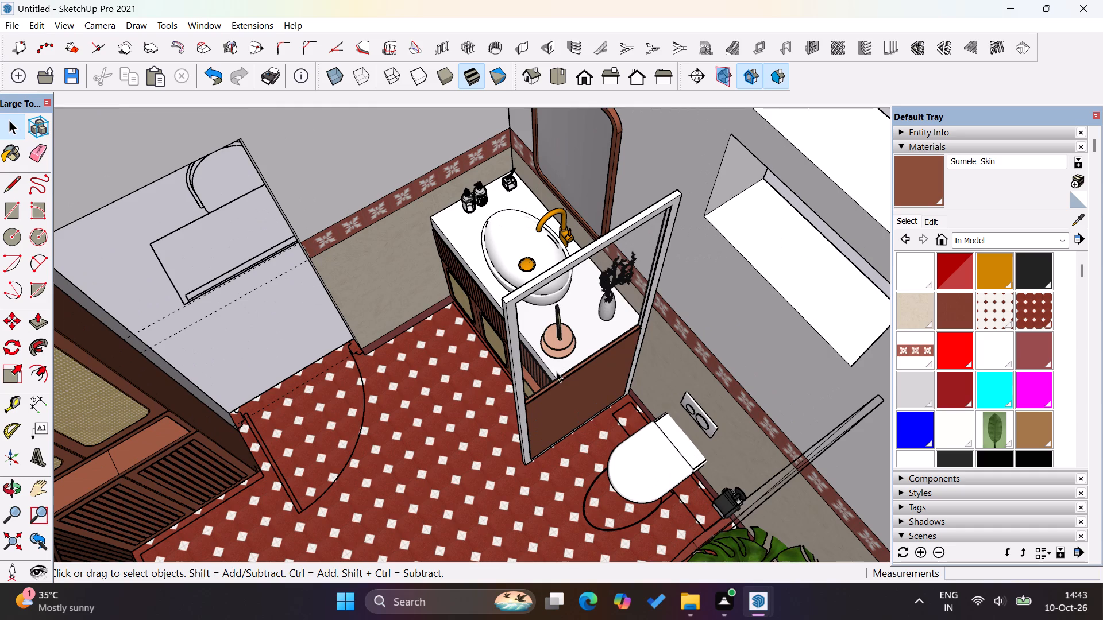
{"action": "scroll", "coordinate": [570, 383], "scroll_direction": "up", "scroll_amount": 4}
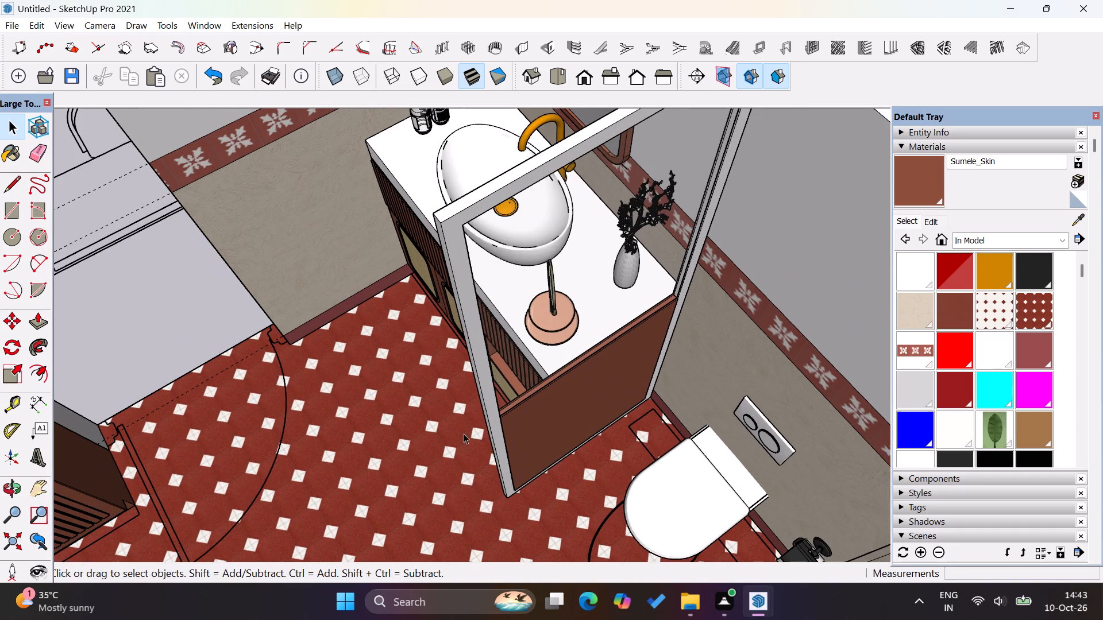
{"action": "middle_click_drag", "start_coordinate": [469, 438], "coordinate": [587, 408]}
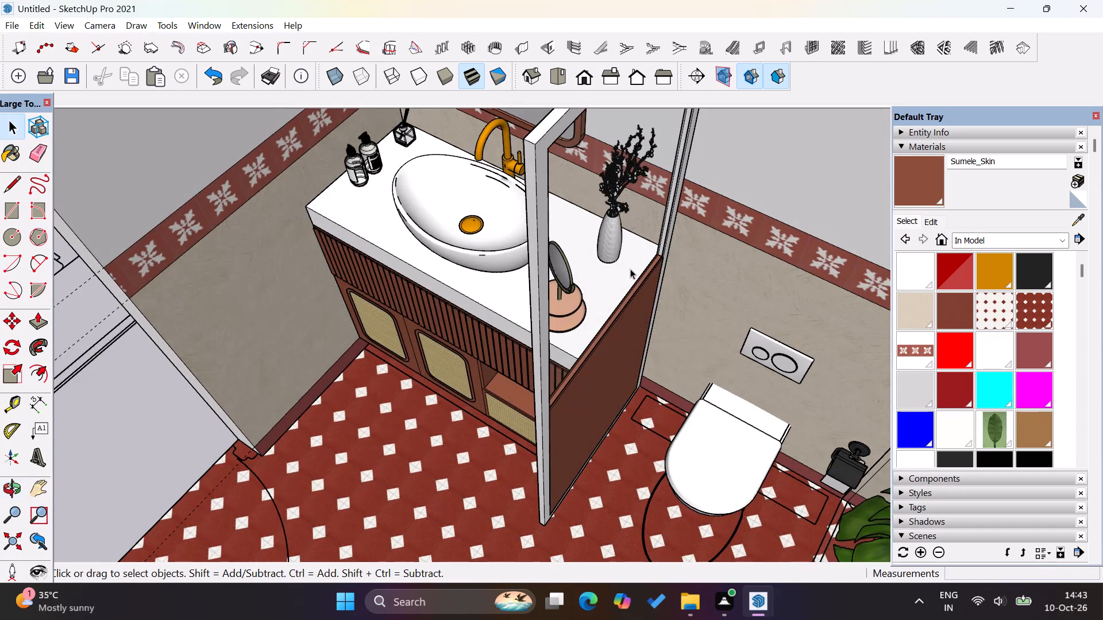
{"action": "scroll", "coordinate": [663, 253], "scroll_direction": "up", "scroll_amount": 19}
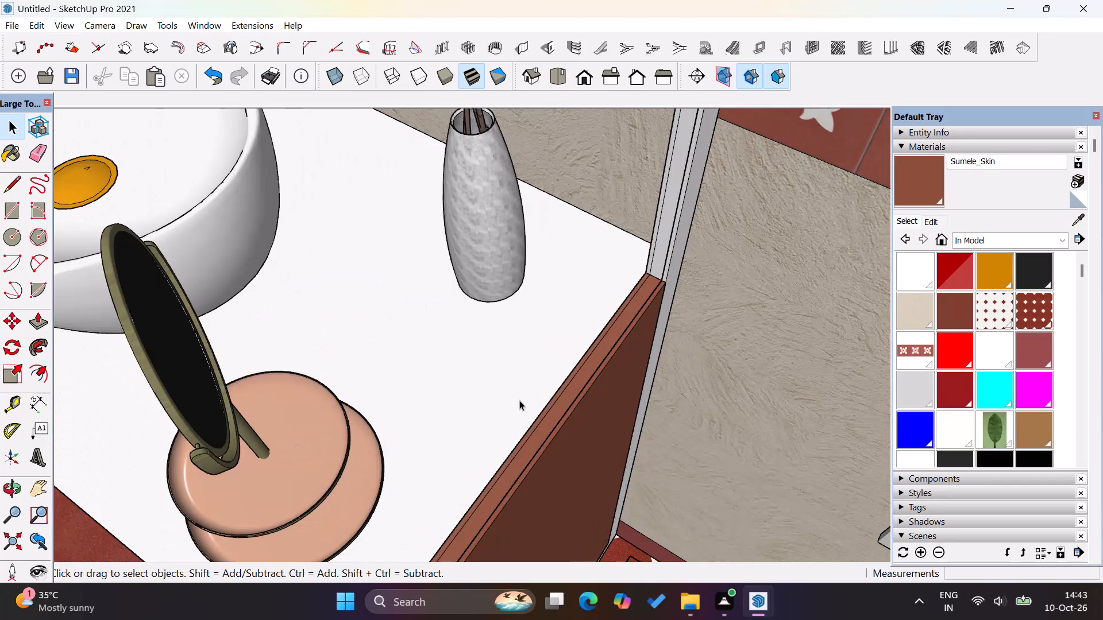
{"action": "scroll", "coordinate": [515, 397], "scroll_direction": "down", "scroll_amount": 19}
{"action": "scroll", "coordinate": [634, 375], "scroll_direction": "down", "scroll_amount": 5}
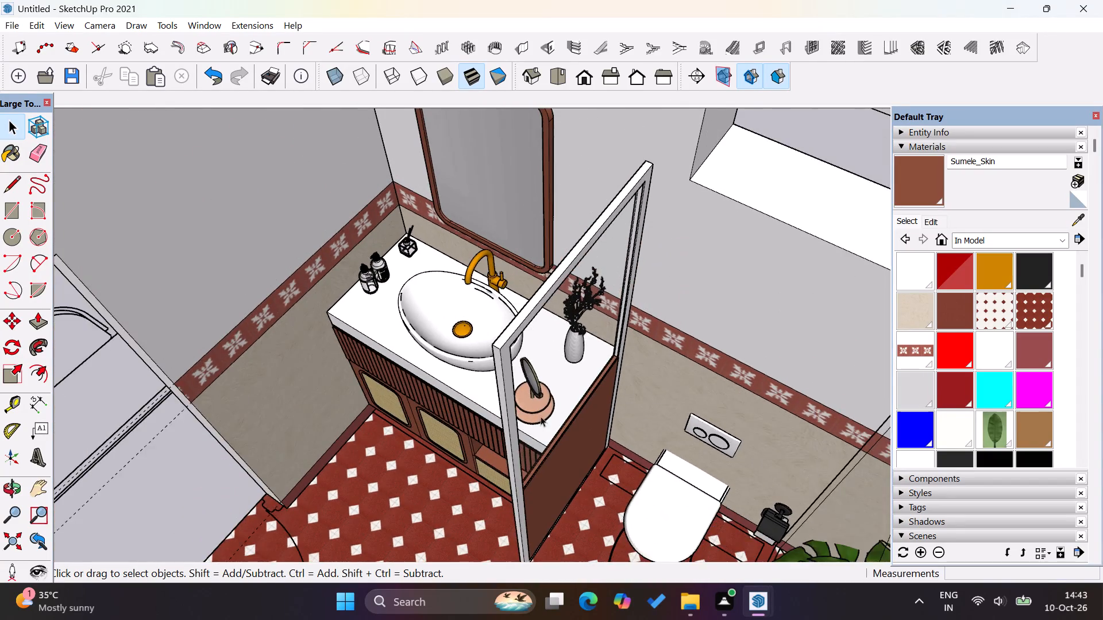
{"action": "scroll", "coordinate": [537, 418], "scroll_direction": "down", "scroll_amount": 5}
{"action": "middle_click_drag", "start_coordinate": [401, 499], "coordinate": [646, 463]}
{"action": "scroll", "coordinate": [423, 396], "scroll_direction": "down", "scroll_amount": 2}
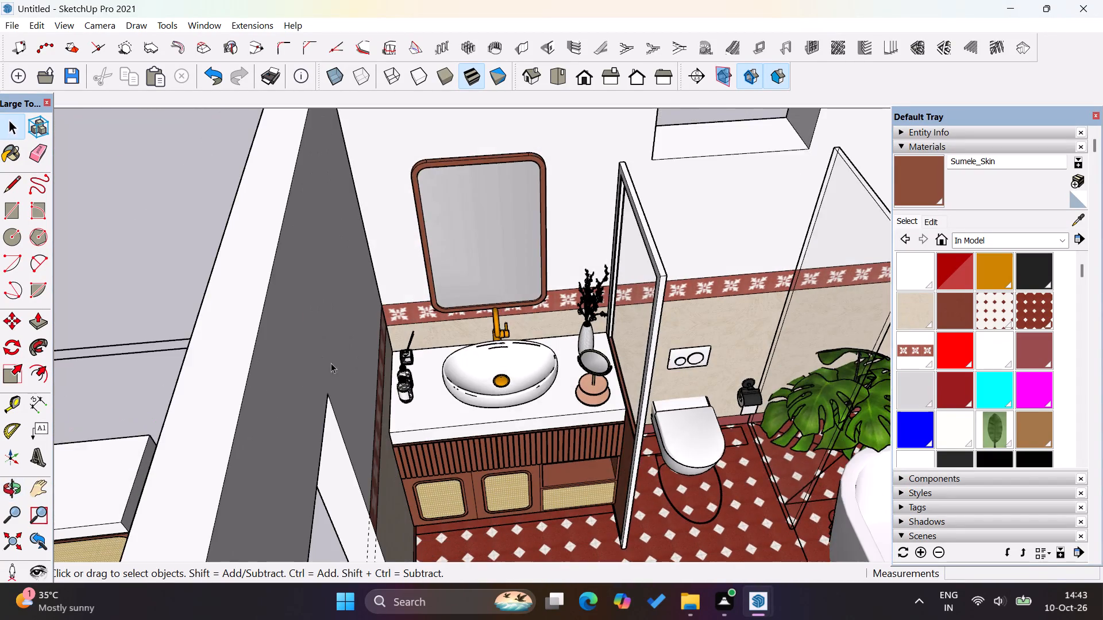
{"action": "scroll", "coordinate": [331, 363], "scroll_direction": "down", "scroll_amount": 11}
{"action": "middle_click_drag", "start_coordinate": [678, 425], "coordinate": [292, 408]}
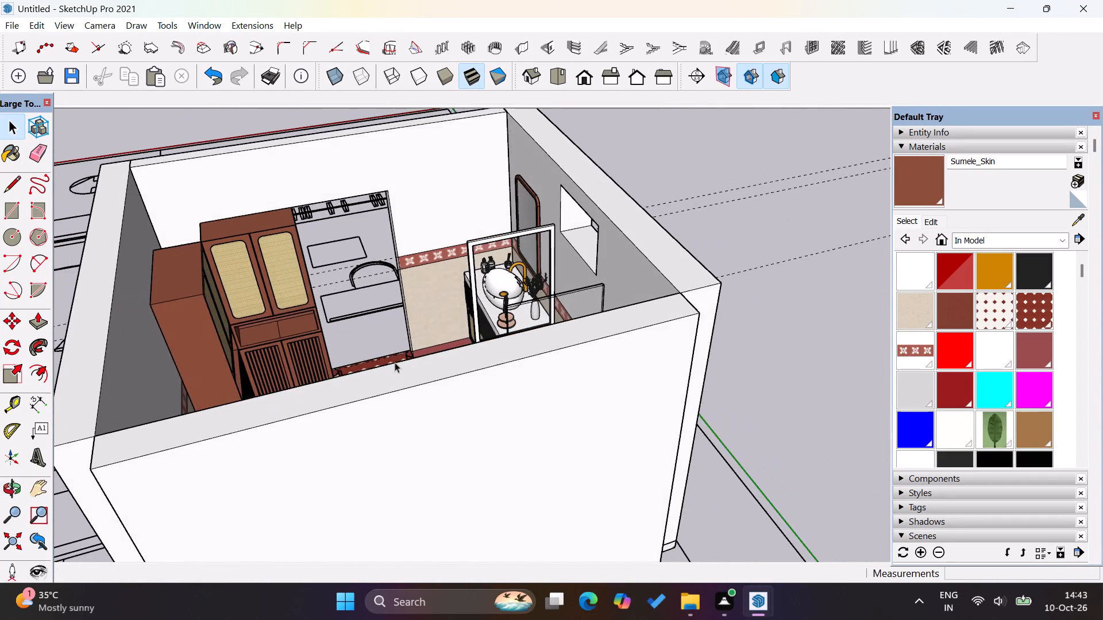
{"action": "scroll", "coordinate": [546, 259], "scroll_direction": "up", "scroll_amount": 3}
{"action": "scroll", "coordinate": [663, 293], "scroll_direction": "down", "scroll_amount": 4}
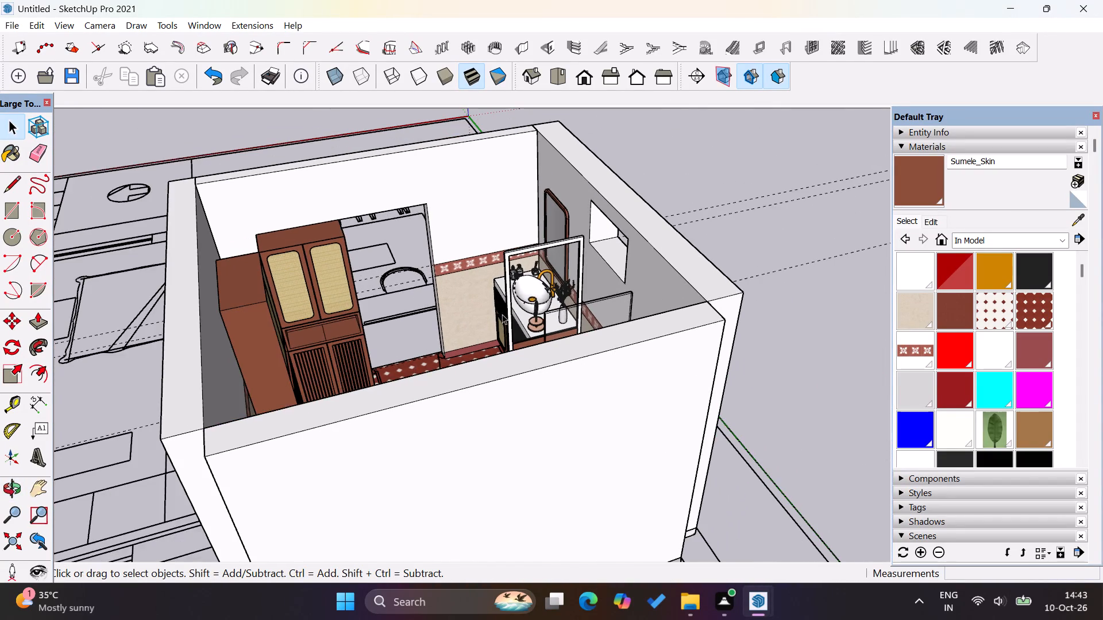
{"action": "middle_click_drag", "start_coordinate": [515, 335], "coordinate": [645, 400]}
{"action": "scroll", "coordinate": [604, 354], "scroll_direction": "up", "scroll_amount": 8}
{"action": "left_click", "coordinate": [619, 352]}
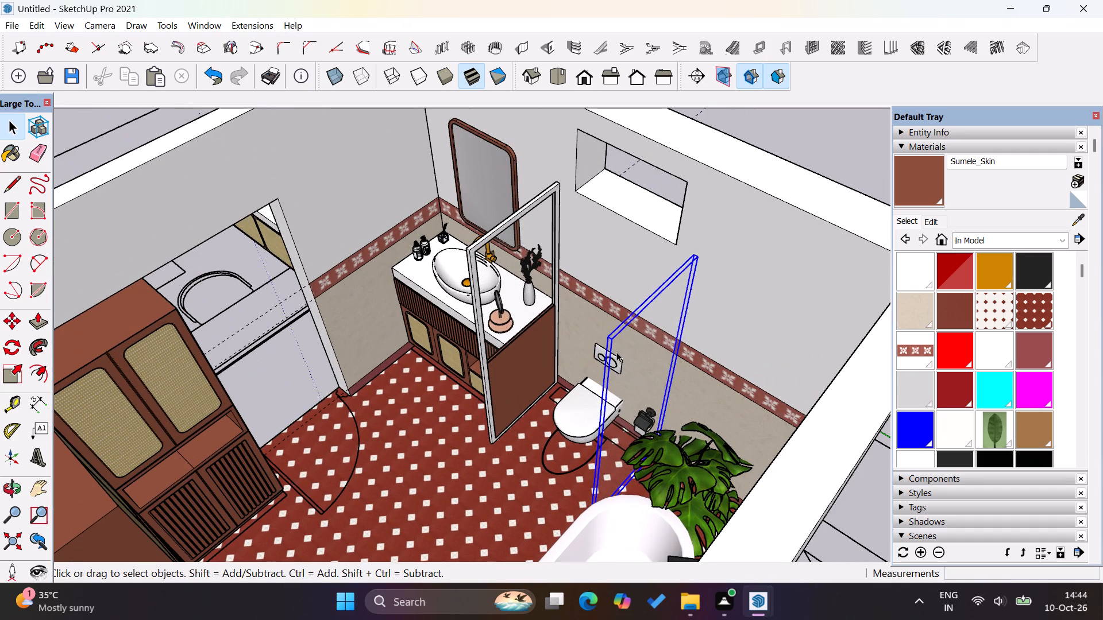
{"action": "scroll", "coordinate": [409, 463], "scroll_direction": "down", "scroll_amount": 8}
{"action": "left_click", "coordinate": [601, 265]}
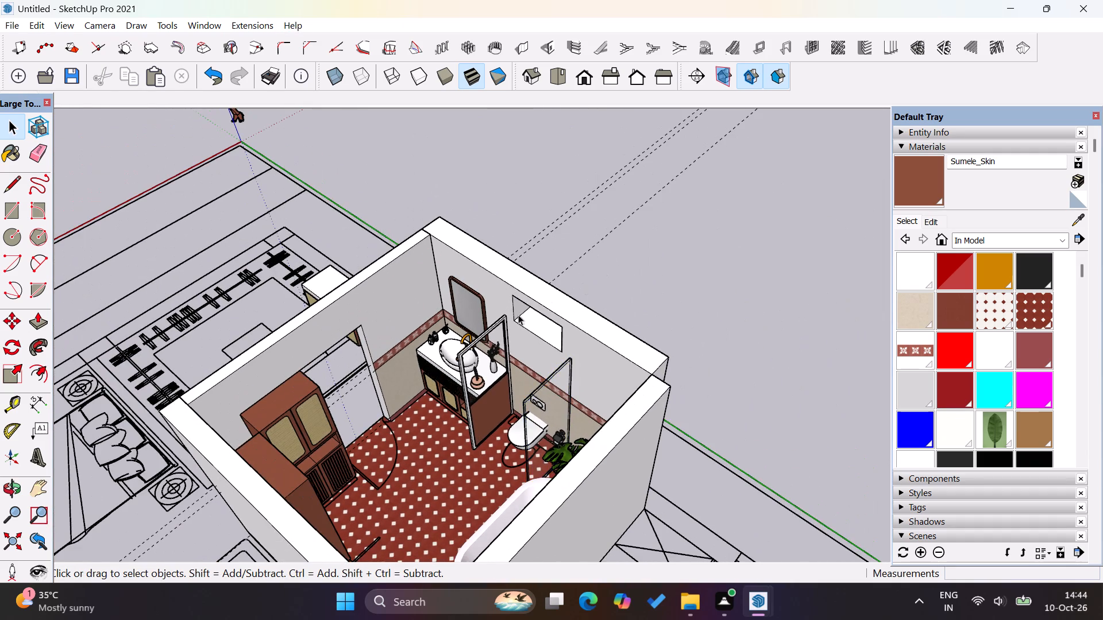
{"action": "scroll", "coordinate": [518, 315], "scroll_direction": "up", "scroll_amount": 7}
{"action": "left_click", "coordinate": [483, 348]}
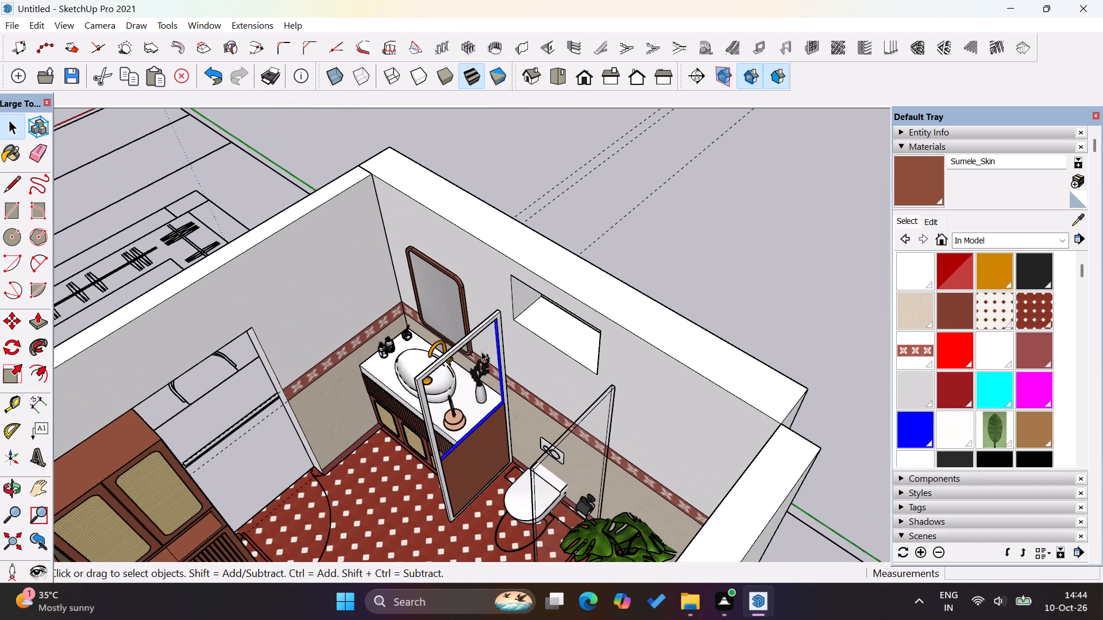
{"action": "left_click", "coordinate": [491, 432], "text": "ctrl"}
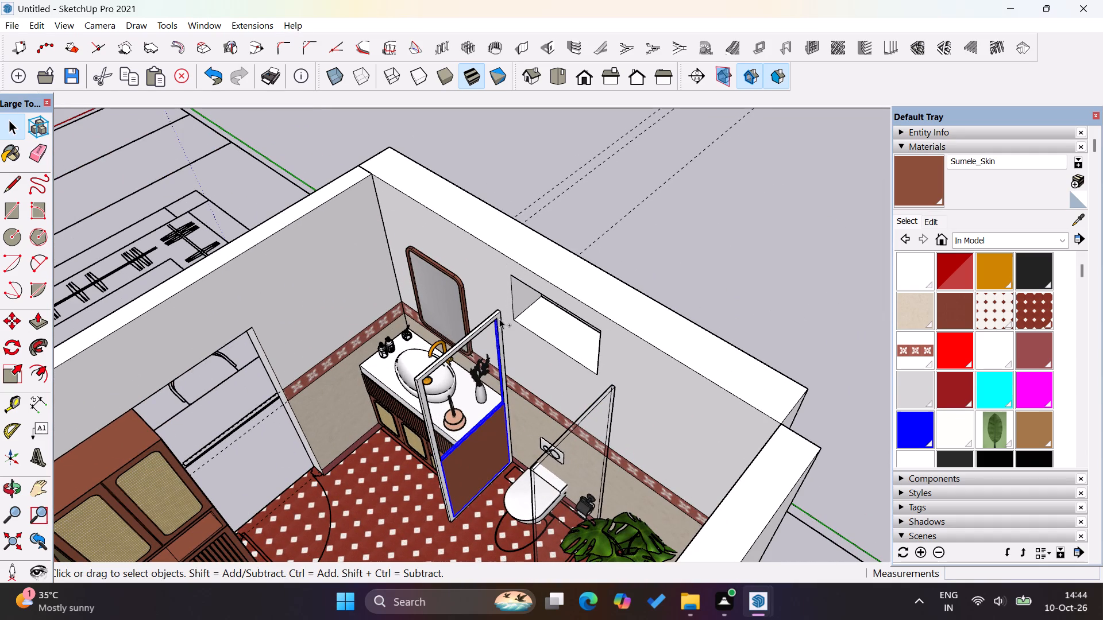
{"action": "left_click", "coordinate": [499, 319], "text": "ctrl"}
{"action": "left_click", "coordinate": [788, 258]}
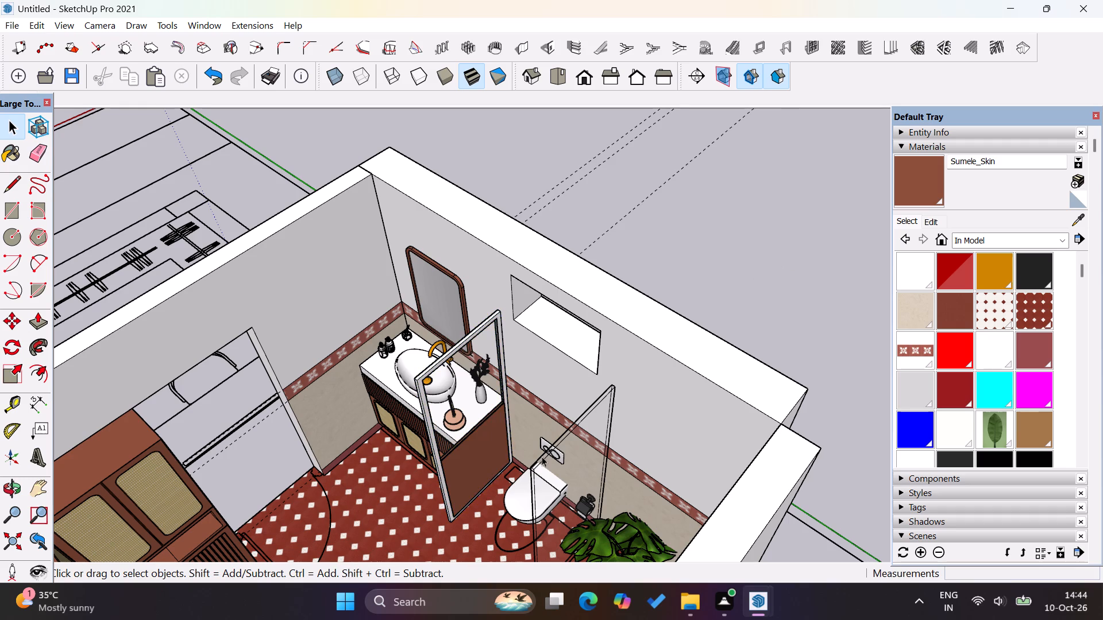
Review the bathroom layout from outside and above, including the bathtub, plants, cabinets, basin and partitions.
{"action": "scroll", "coordinate": [551, 467], "scroll_direction": "up", "scroll_amount": 5}
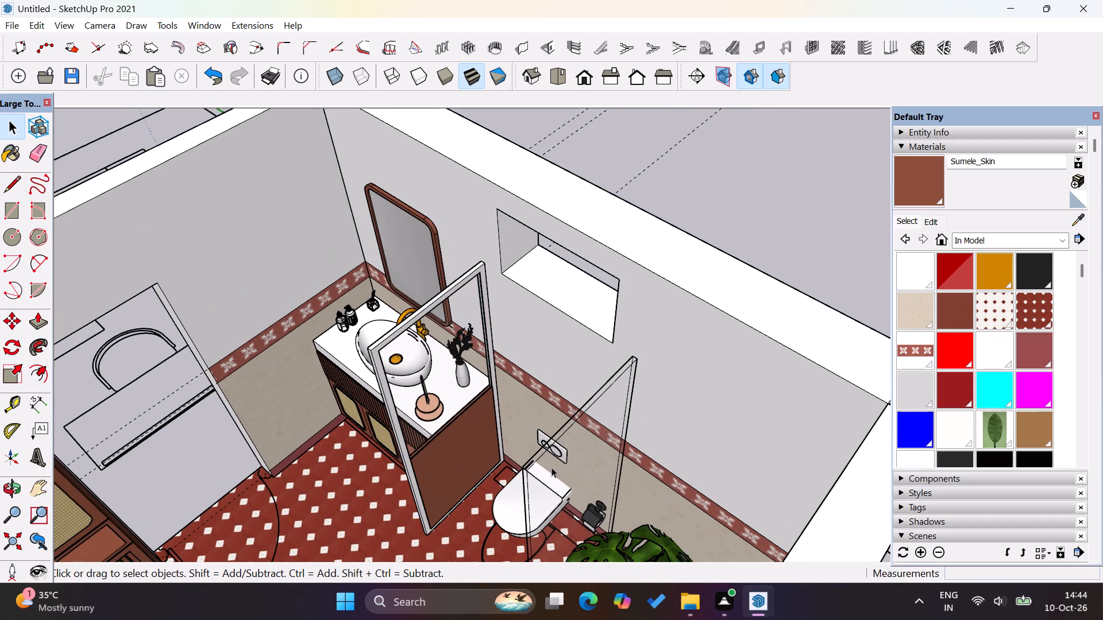
{"action": "scroll", "coordinate": [531, 408], "scroll_direction": "down", "scroll_amount": 6}
{"action": "scroll", "coordinate": [494, 330], "scroll_direction": "down", "scroll_amount": 5}
{"action": "middle_click_drag", "start_coordinate": [784, 393], "coordinate": [435, 444]}
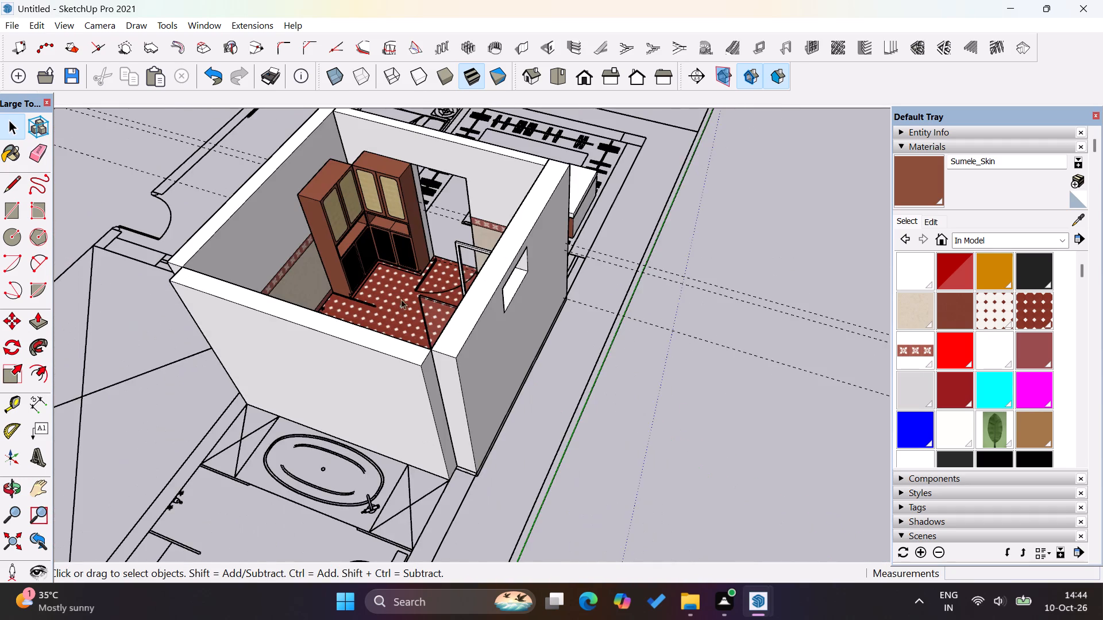
{"action": "scroll", "coordinate": [395, 295], "scroll_direction": "up", "scroll_amount": 4}
{"action": "middle_click_drag", "start_coordinate": [745, 425], "coordinate": [635, 530]}
{"action": "scroll", "coordinate": [629, 533], "scroll_direction": "down", "scroll_amount": 8}
{"action": "scroll", "coordinate": [432, 315], "scroll_direction": "up", "scroll_amount": 3}
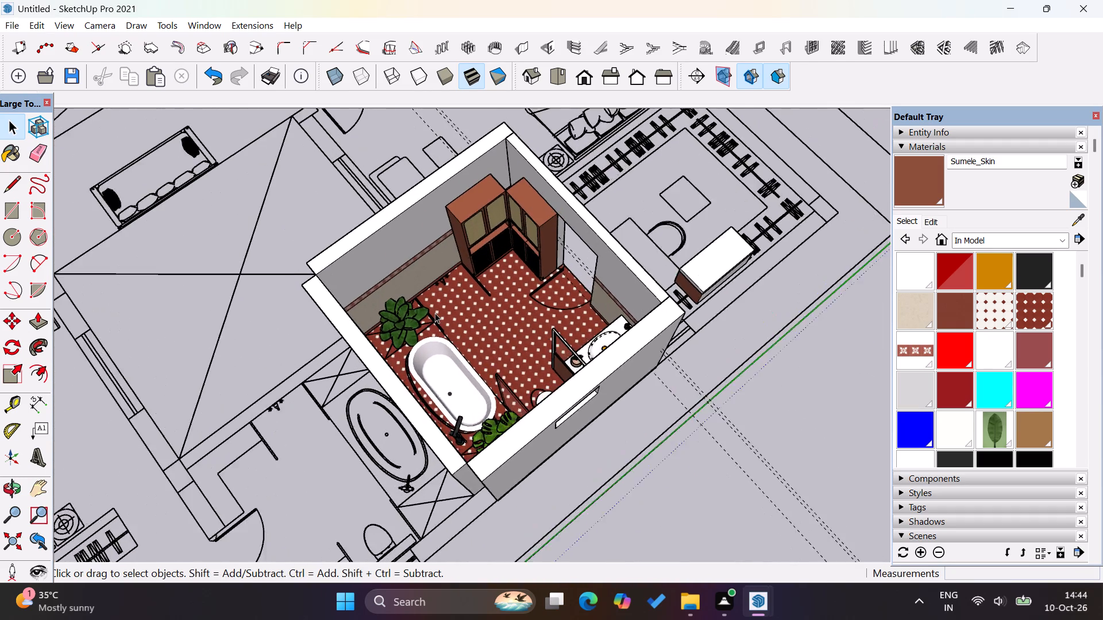
{"action": "scroll", "coordinate": [435, 313], "scroll_direction": "up", "scroll_amount": 12}
{"action": "scroll", "coordinate": [487, 400], "scroll_direction": "down", "scroll_amount": 8}
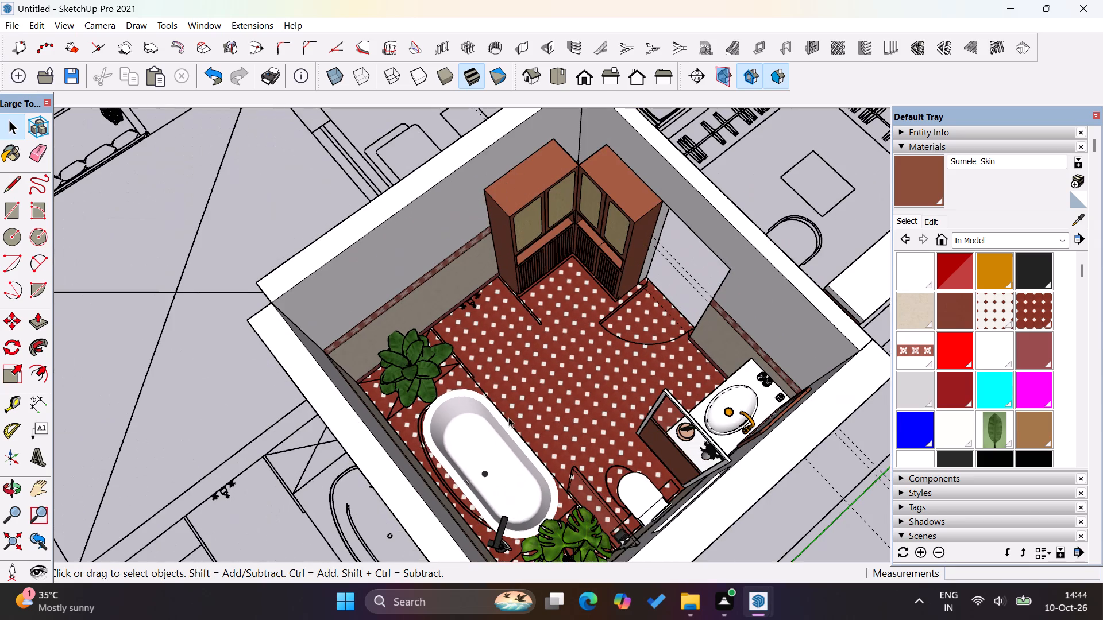
Copy the glass partition beside the toilet about 8' 3 13/16" across the room to the opposite wall, by the plant at the bathtub's far end.
{"action": "middle_click_drag", "start_coordinate": [710, 464], "coordinate": [547, 468]}
{"action": "middle_click_drag", "start_coordinate": [834, 437], "coordinate": [578, 460]}
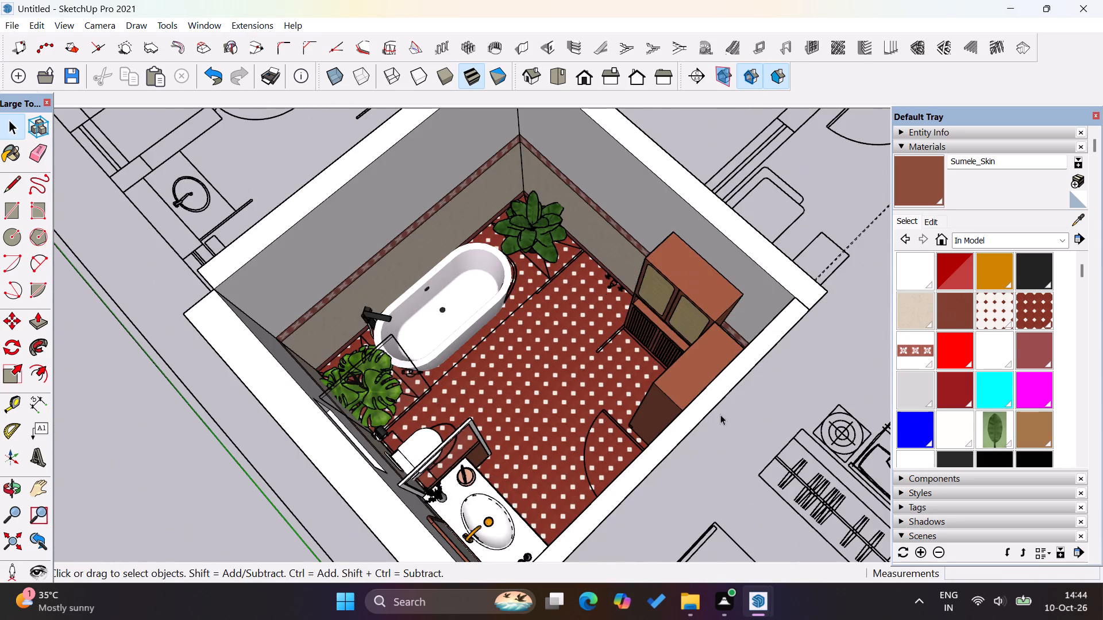
{"action": "middle_click_drag", "start_coordinate": [714, 414], "coordinate": [592, 437]}
{"action": "scroll", "coordinate": [447, 347], "scroll_direction": "up", "scroll_amount": 7}
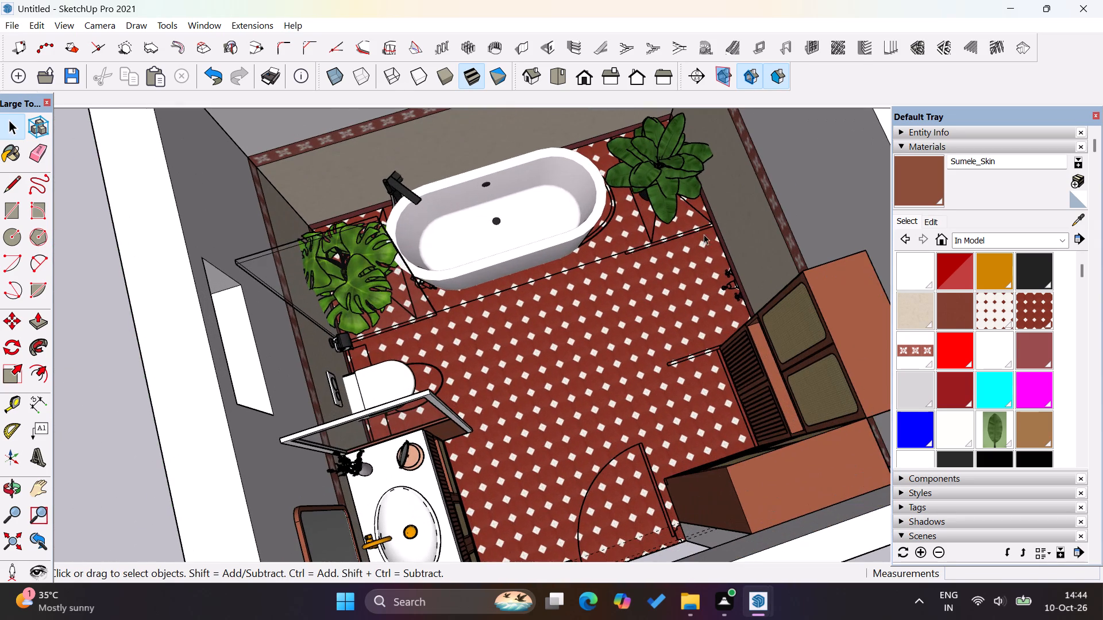
{"action": "left_click", "coordinate": [278, 259]}
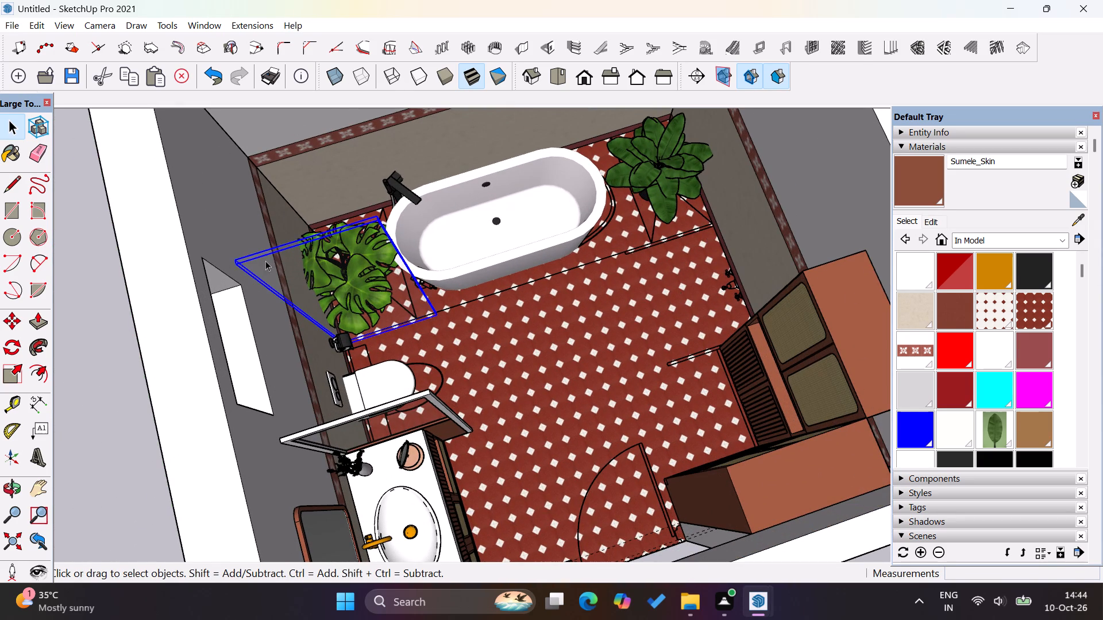
{"action": "left_click", "coordinate": [17, 325]}
{"action": "scroll", "coordinate": [439, 322], "scroll_direction": "up", "scroll_amount": 8}
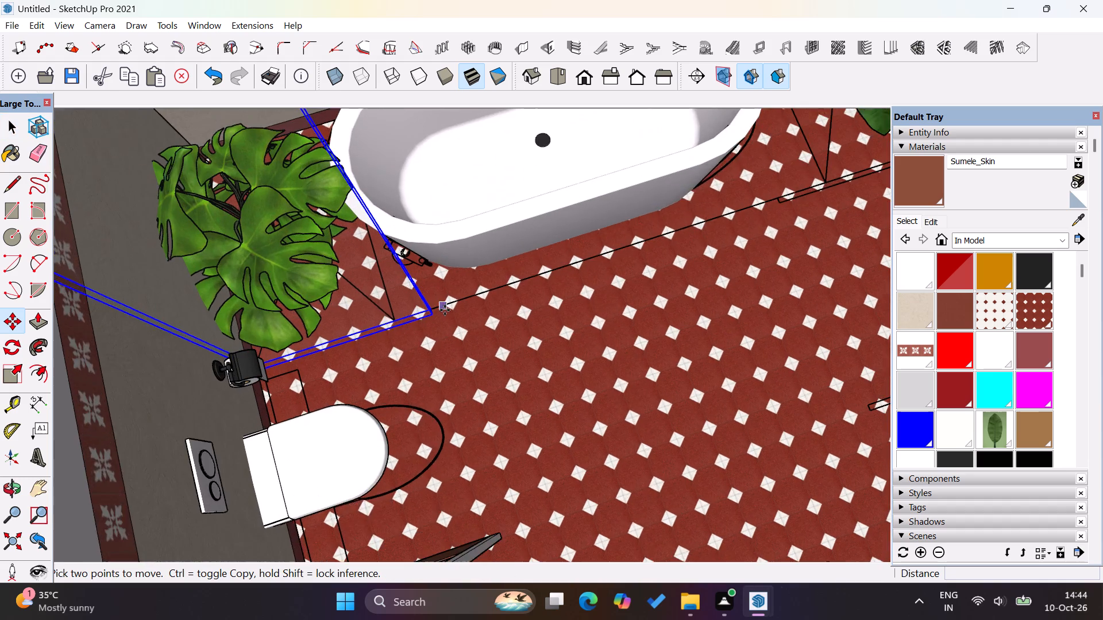
{"action": "left_click", "coordinate": [429, 320], "text": "ctrl"}
{"action": "scroll", "coordinate": [186, 354], "scroll_direction": "down", "scroll_amount": 3}
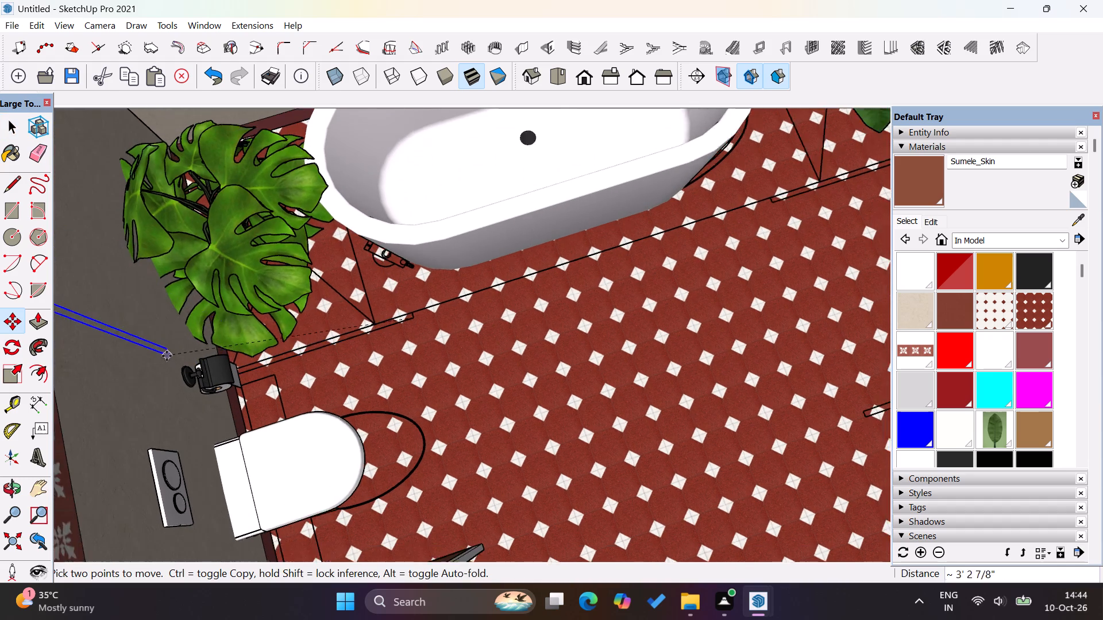
{"action": "scroll", "coordinate": [167, 356], "scroll_direction": "down", "scroll_amount": 2}
{"action": "scroll", "coordinate": [799, 195], "scroll_direction": "up", "scroll_amount": 5}
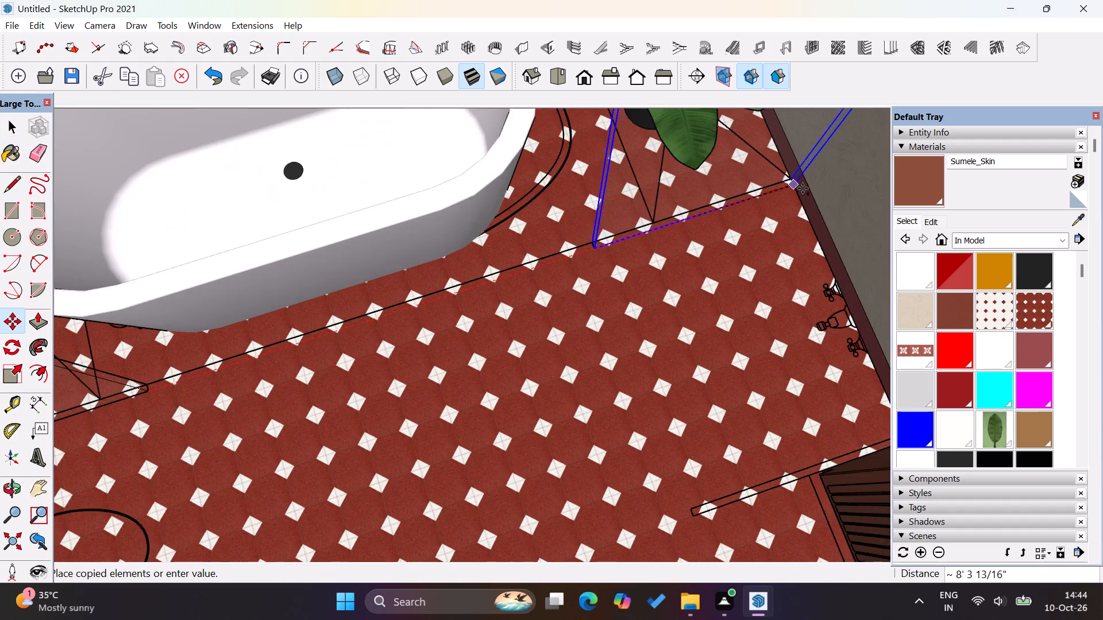
{"action": "scroll", "coordinate": [803, 188], "scroll_direction": "up", "scroll_amount": 3}
{"action": "left_click", "coordinate": [796, 192]}
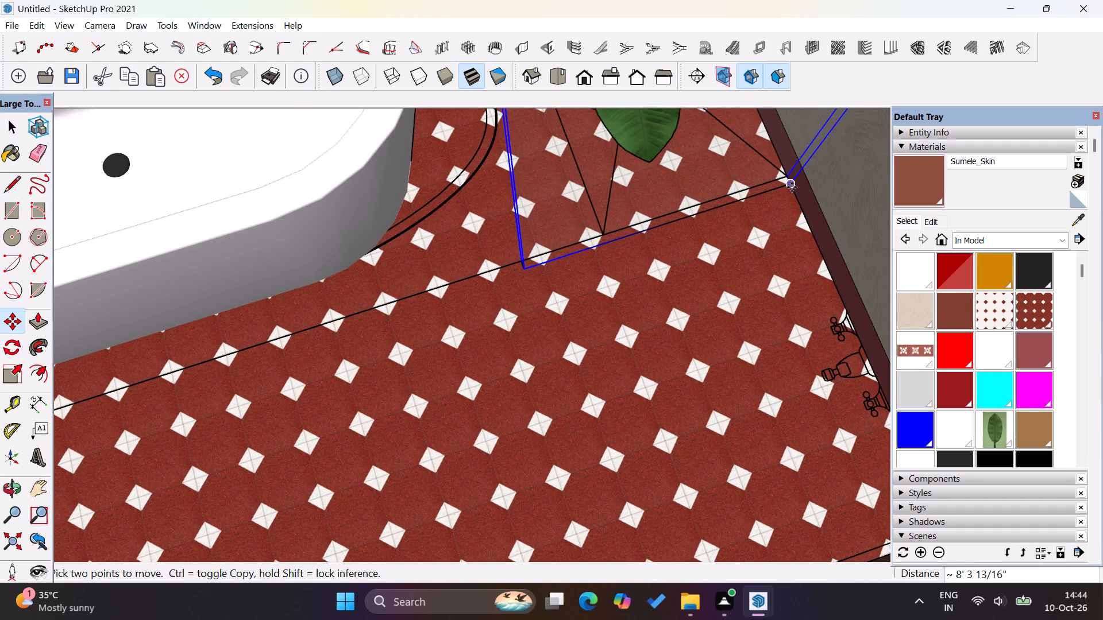
Copy the new glass partition 3' 5" along the wall onto the partition line in front of the slatted cabinet.
{"action": "left_click", "coordinate": [792, 187], "text": "ctrl"}
{"action": "scroll", "coordinate": [489, 230], "scroll_direction": "down", "scroll_amount": 4}
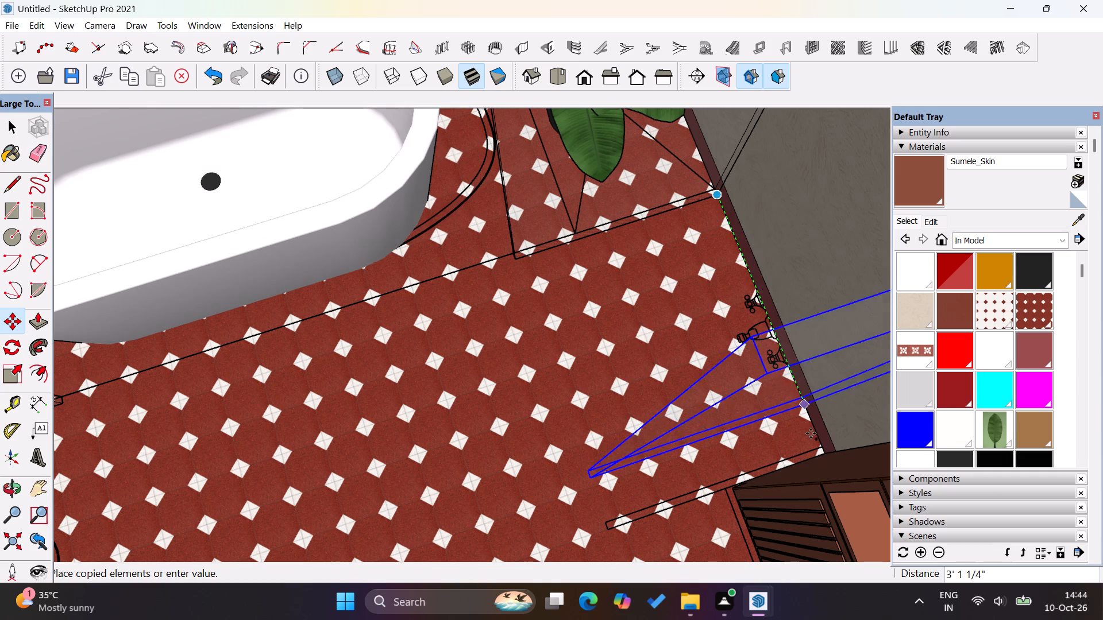
{"action": "left_click", "coordinate": [824, 456]}
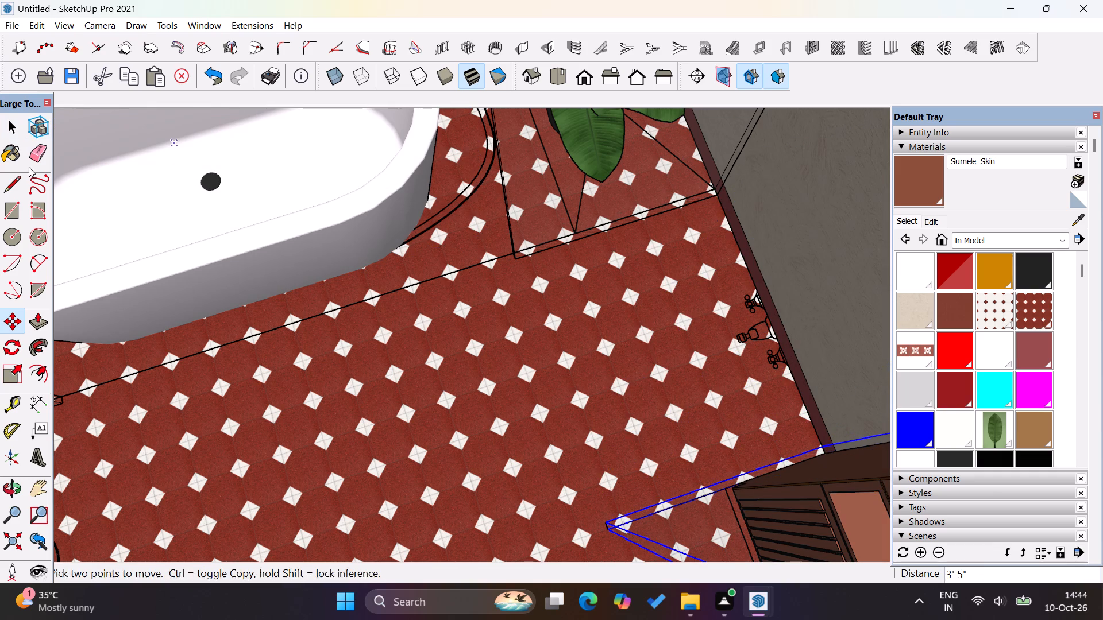
{"action": "left_click", "coordinate": [25, 126]}
{"action": "left_click", "coordinate": [9, 131]}
{"action": "left_click", "coordinate": [666, 139]}
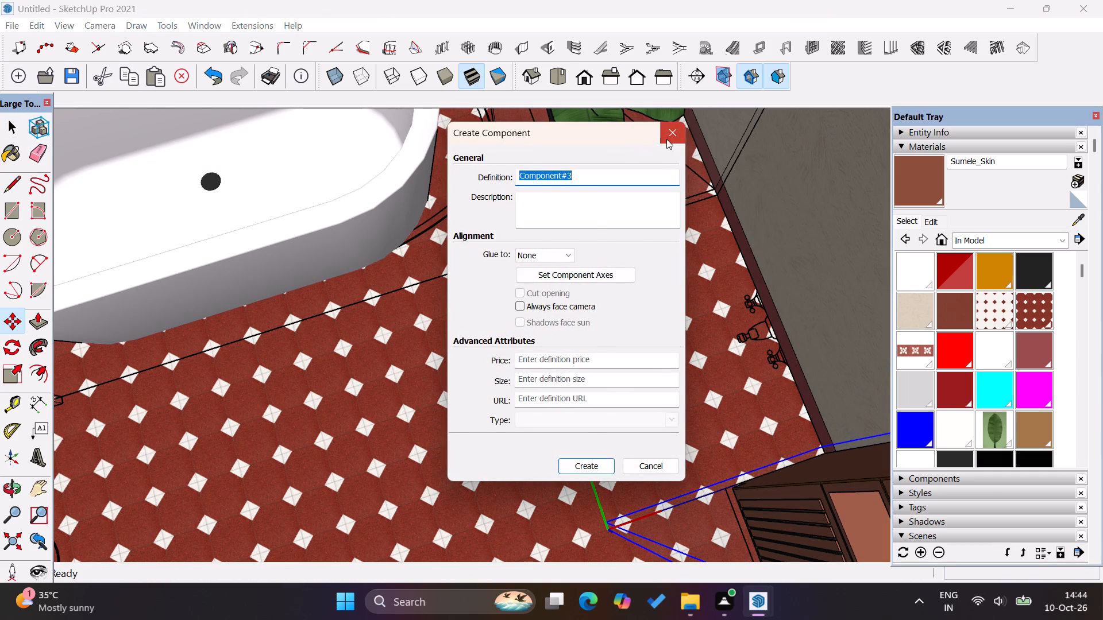
{"action": "left_click", "coordinate": [20, 127]}
{"action": "scroll", "coordinate": [569, 311], "scroll_direction": "down", "scroll_amount": 16}
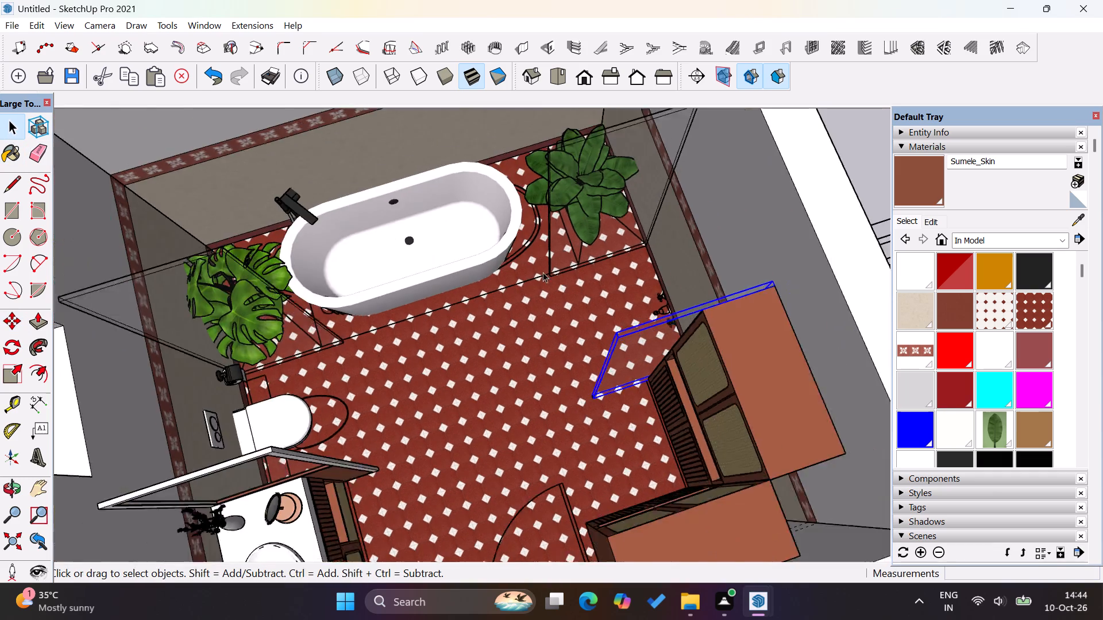
Examine the two copied glass partitions and the floor between them, from above and close up.
{"action": "scroll", "coordinate": [543, 272], "scroll_direction": "down", "scroll_amount": 8}
{"action": "left_click", "coordinate": [744, 208]}
{"action": "middle_click_drag", "start_coordinate": [445, 331], "coordinate": [788, 327]}
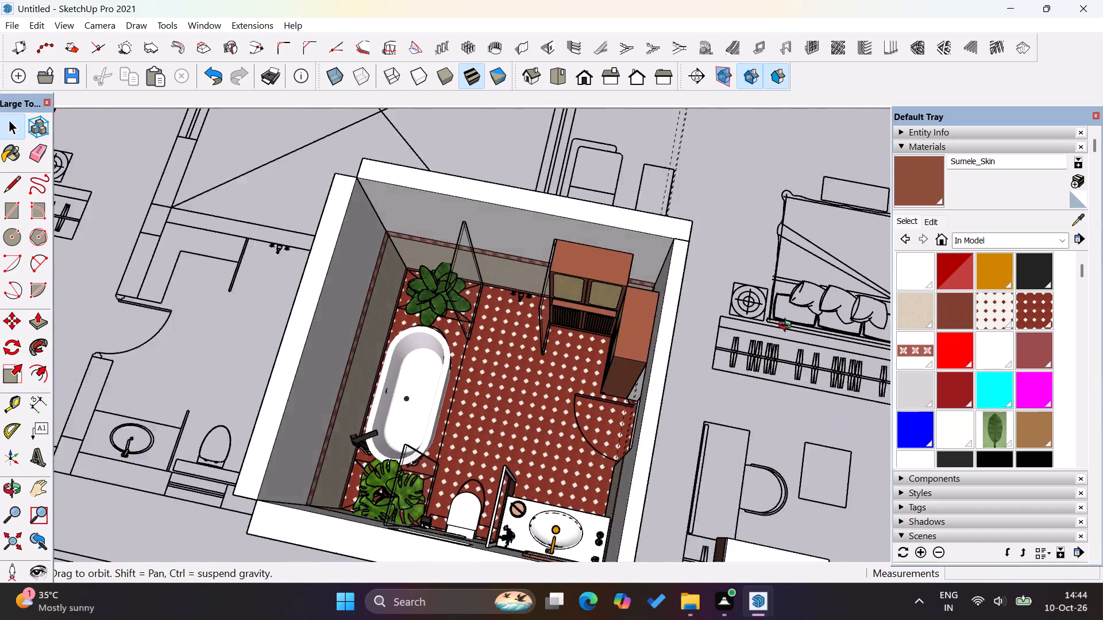
{"action": "middle_click_drag", "start_coordinate": [788, 327], "coordinate": [788, 325]}
{"action": "scroll", "coordinate": [428, 325], "scroll_direction": "up", "scroll_amount": 13}
{"action": "middle_click_drag", "start_coordinate": [669, 397], "coordinate": [704, 393]}
{"action": "scroll", "coordinate": [677, 378], "scroll_direction": "up", "scroll_amount": 14}
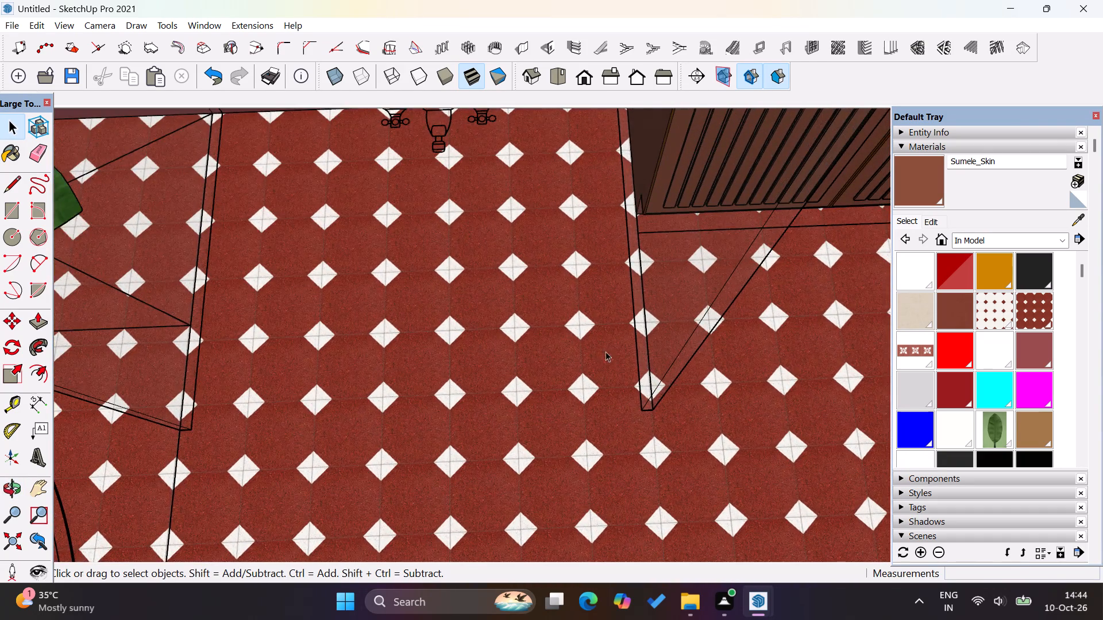
{"action": "scroll", "coordinate": [553, 324], "scroll_direction": "down", "scroll_amount": 1}
{"action": "scroll", "coordinate": [546, 319], "scroll_direction": "up", "scroll_amount": 7}
{"action": "scroll", "coordinate": [543, 316], "scroll_direction": "down", "scroll_amount": 16}
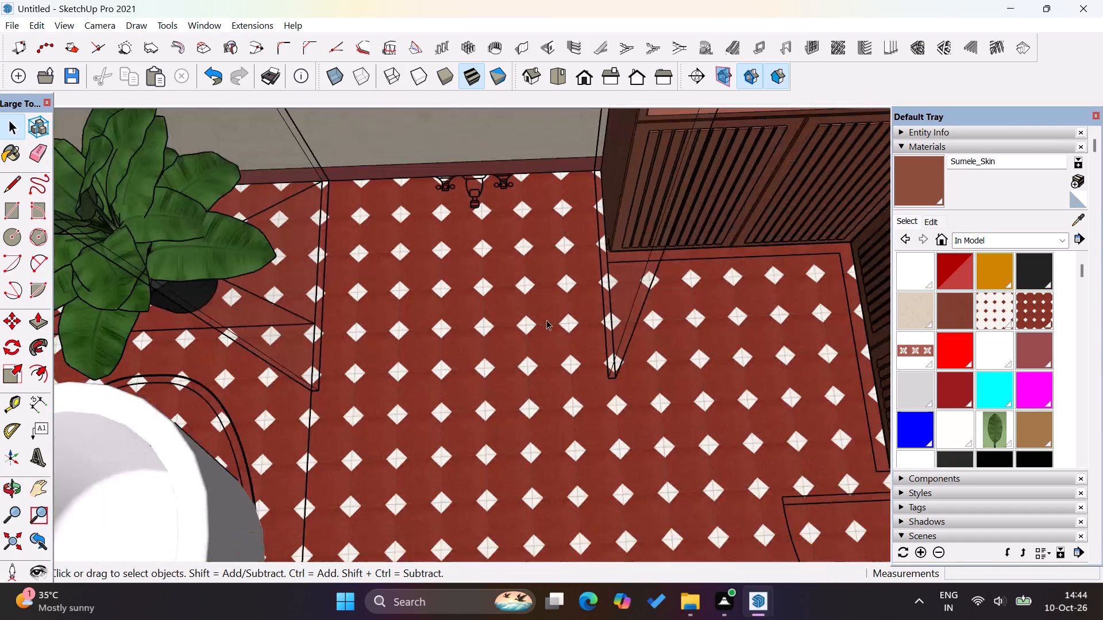
{"action": "scroll", "coordinate": [546, 320], "scroll_direction": "down", "scroll_amount": 19}
{"action": "scroll", "coordinate": [560, 334], "scroll_direction": "down", "scroll_amount": 6}
{"action": "left_click", "coordinate": [434, 242]}
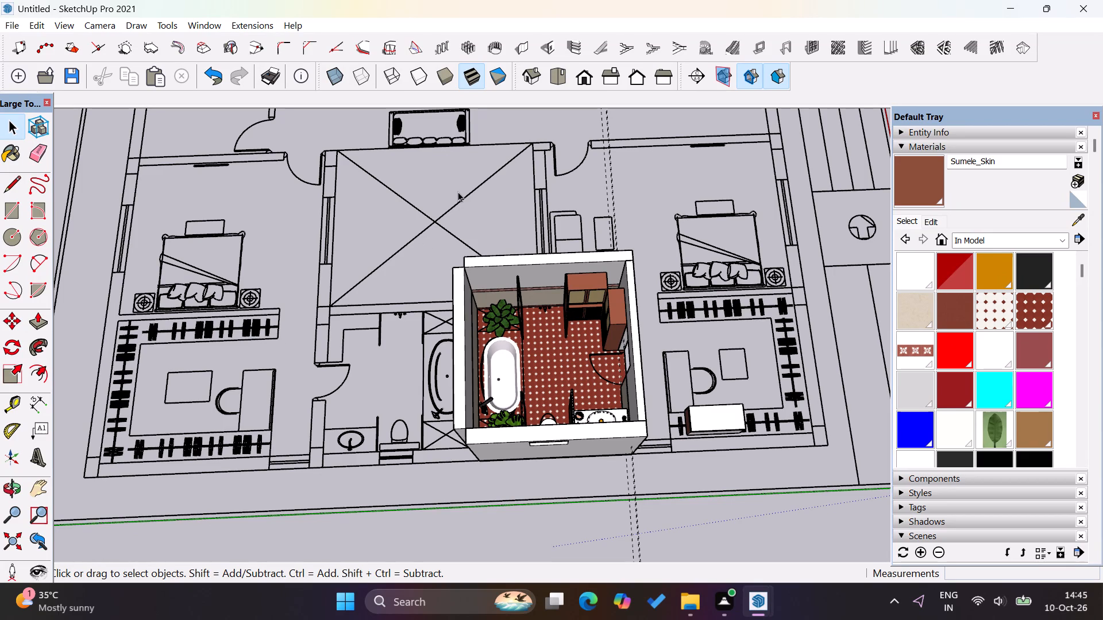
Review the shower area between the glass partitions, along with the bathtub, plant and cabinets around it.
{"action": "scroll", "coordinate": [580, 352], "scroll_direction": "up", "scroll_amount": 13}
{"action": "scroll", "coordinate": [510, 316], "scroll_direction": "up", "scroll_amount": 10}
{"action": "middle_click_drag", "start_coordinate": [642, 368], "coordinate": [477, 334]}
{"action": "scroll", "coordinate": [586, 316], "scroll_direction": "up", "scroll_amount": 4}
{"action": "scroll", "coordinate": [400, 294], "scroll_direction": "down", "scroll_amount": 8}
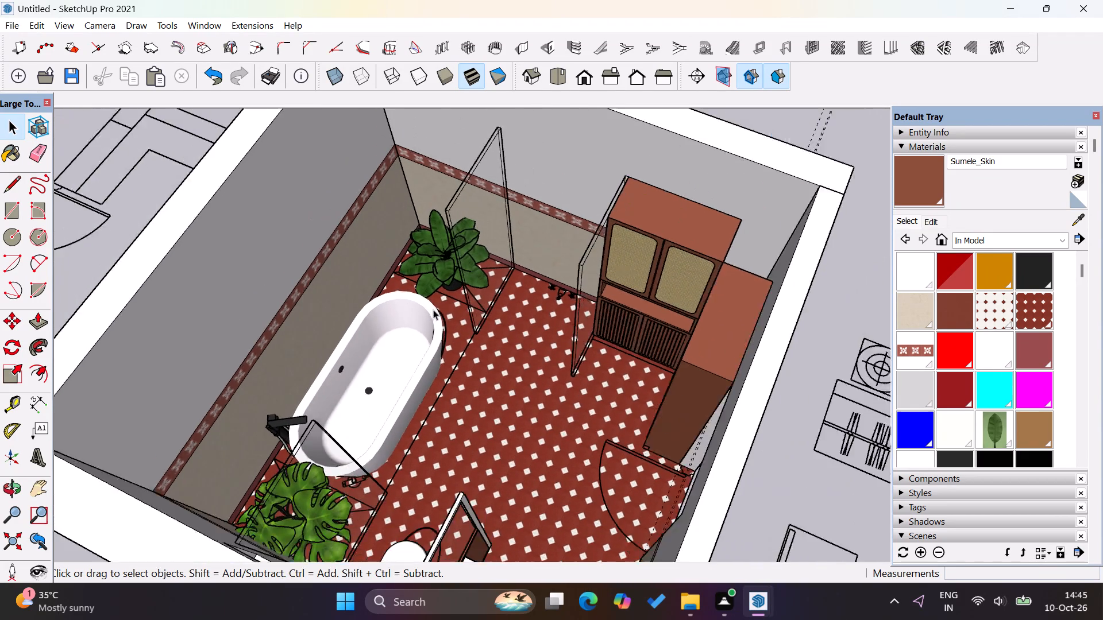
{"action": "scroll", "coordinate": [433, 309], "scroll_direction": "down", "scroll_amount": 7}
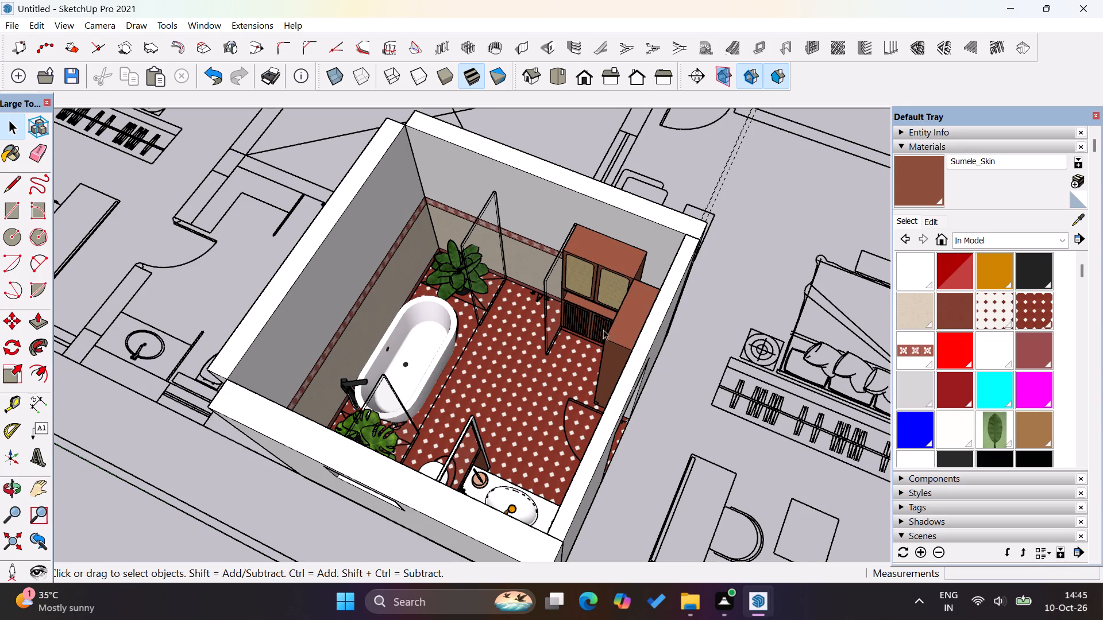
{"action": "scroll", "coordinate": [595, 340], "scroll_direction": "up", "scroll_amount": 6}
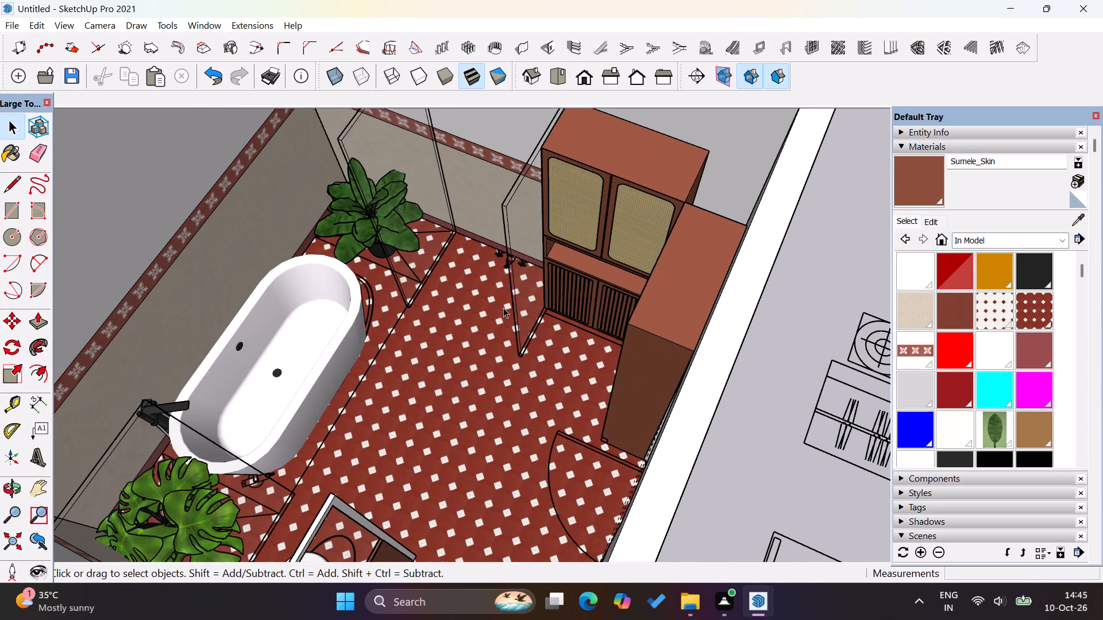
{"action": "scroll", "coordinate": [499, 300], "scroll_direction": "up", "scroll_amount": 5}
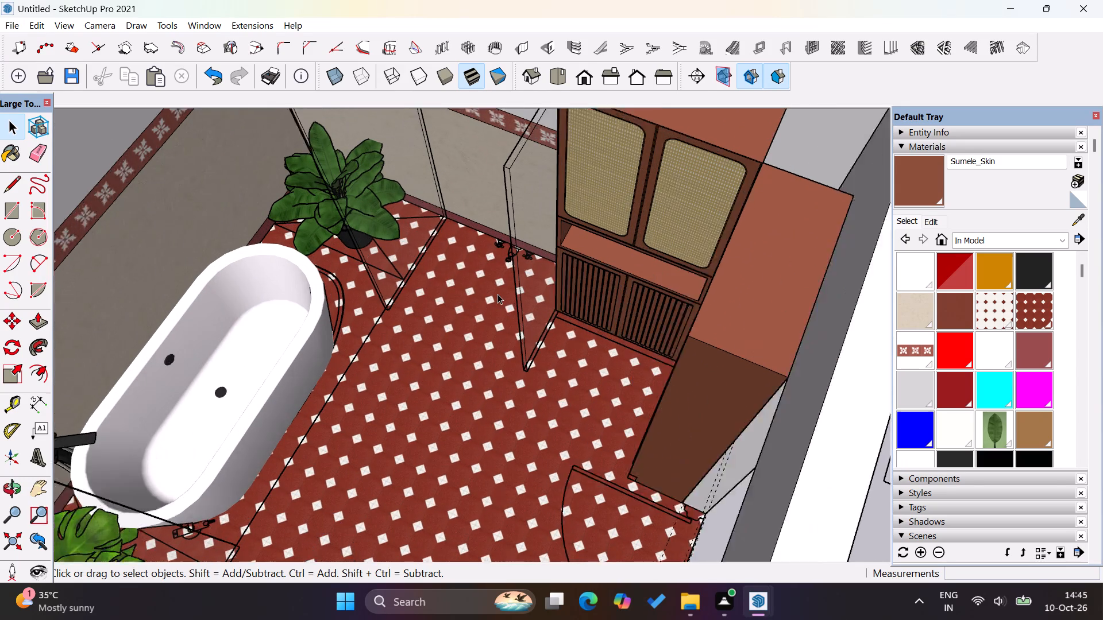
{"action": "scroll", "coordinate": [489, 254], "scroll_direction": "up", "scroll_amount": 4}
{"action": "scroll", "coordinate": [523, 308], "scroll_direction": "down", "scroll_amount": 16}
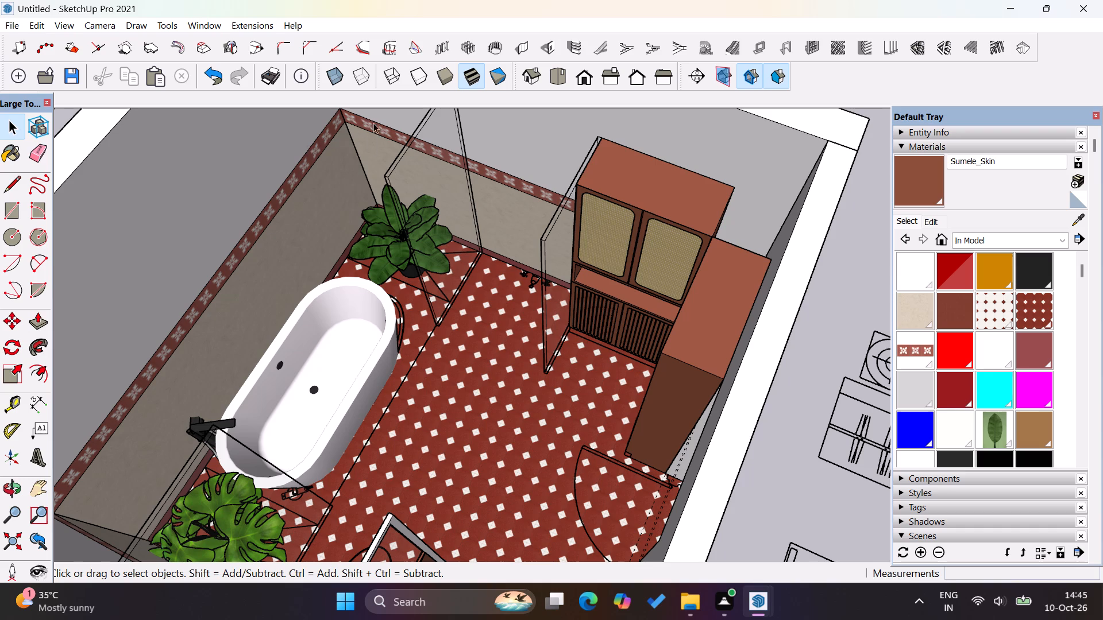
{"action": "scroll", "coordinate": [546, 235], "scroll_direction": "up", "scroll_amount": 4}
{"action": "scroll", "coordinate": [499, 247], "scroll_direction": "down", "scroll_amount": 10}
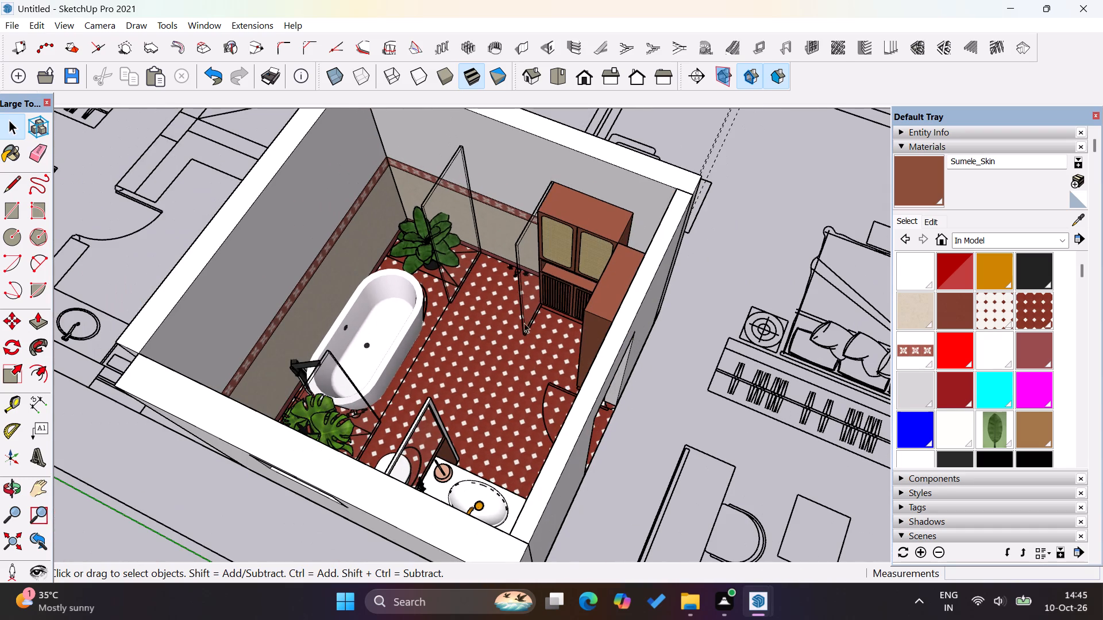
Switch to the bathroom model and copy the shower panel with hand shower from the white-tiled bathroom.
{"action": "left_click", "coordinate": [844, 551]}
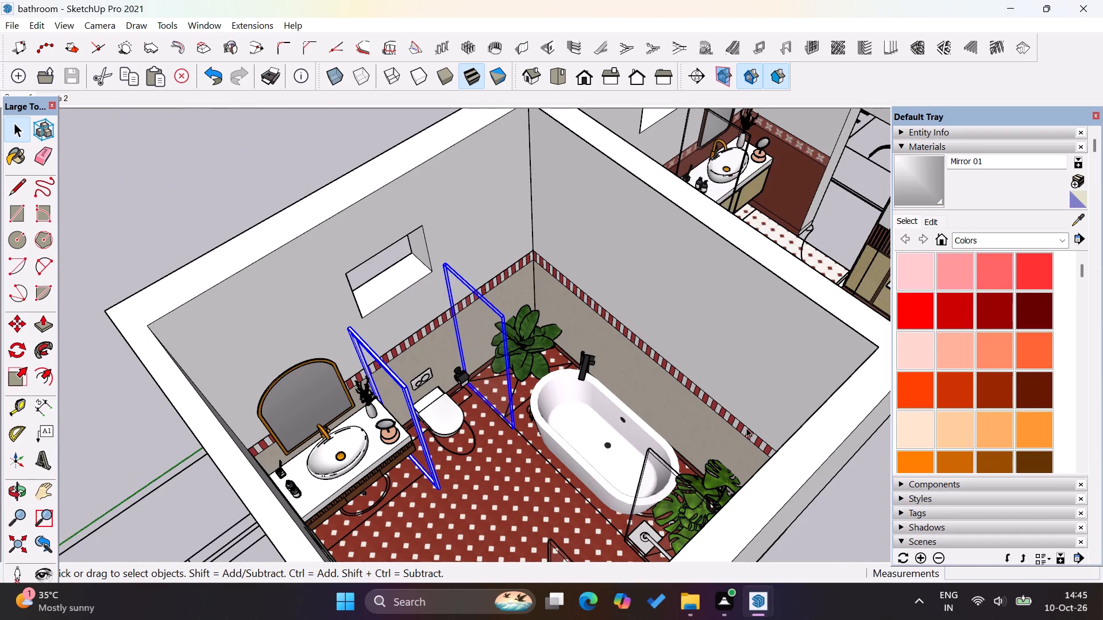
{"action": "left_click", "coordinate": [343, 184]}
{"action": "left_click", "coordinate": [325, 173]}
{"action": "scroll", "coordinate": [325, 172], "scroll_direction": "down", "scroll_amount": 5}
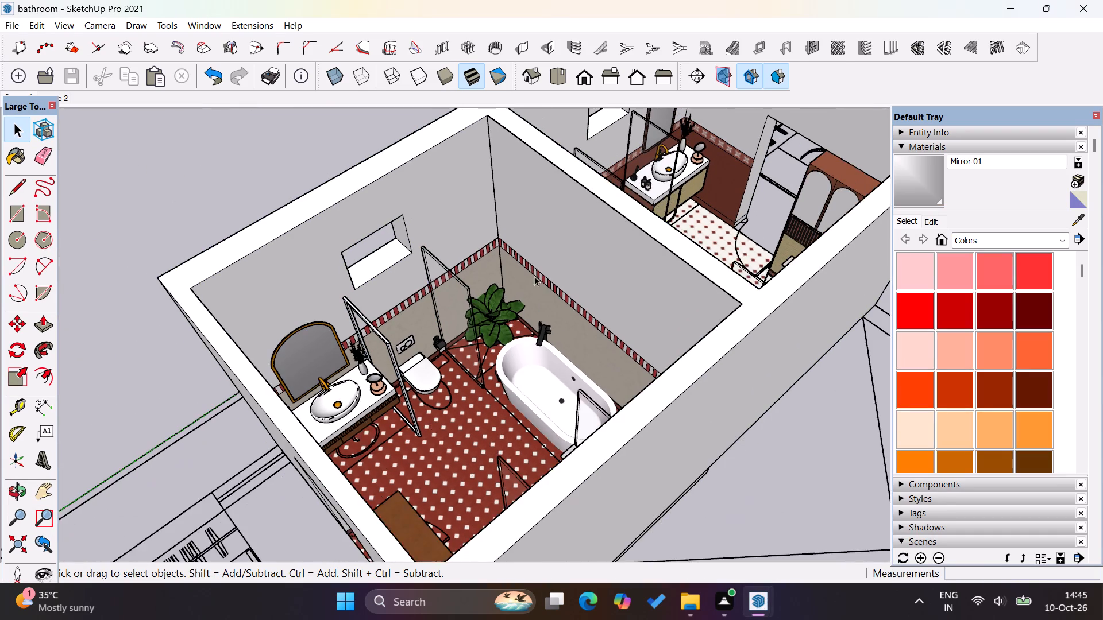
{"action": "scroll", "coordinate": [534, 276], "scroll_direction": "down", "scroll_amount": 4}
{"action": "middle_click_drag", "start_coordinate": [677, 423], "coordinate": [842, 436]}
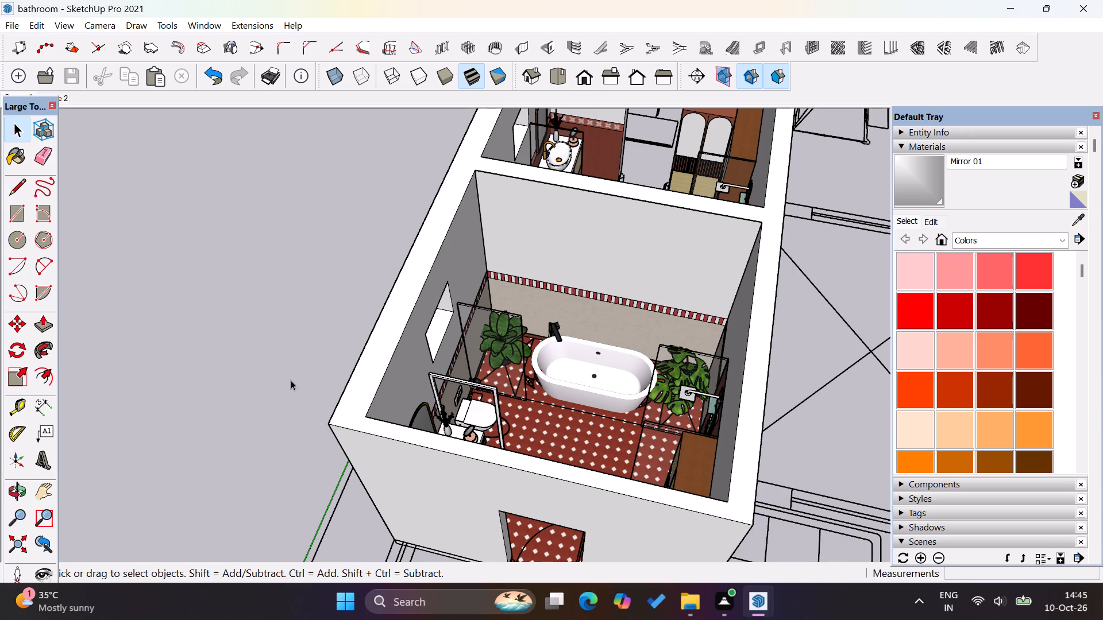
{"action": "scroll", "coordinate": [430, 278], "scroll_direction": "down", "scroll_amount": 9}
{"action": "scroll", "coordinate": [727, 287], "scroll_direction": "down", "scroll_amount": 8}
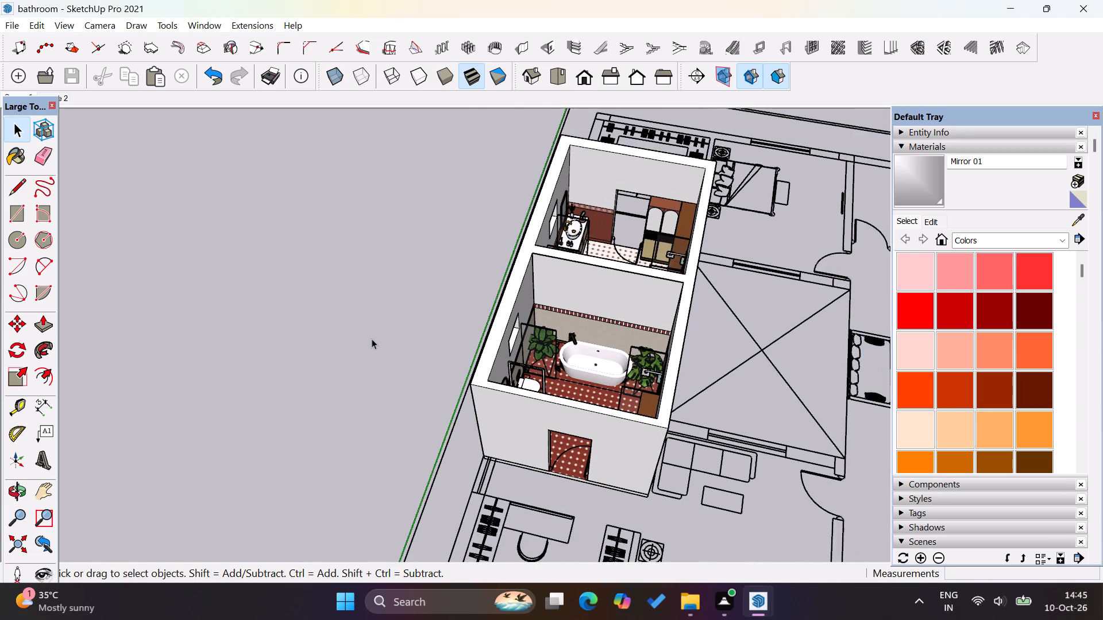
{"action": "middle_click_drag", "start_coordinate": [372, 339], "coordinate": [862, 401]}
{"action": "scroll", "coordinate": [670, 336], "scroll_direction": "up", "scroll_amount": 9}
{"action": "scroll", "coordinate": [680, 347], "scroll_direction": "down", "scroll_amount": 5}
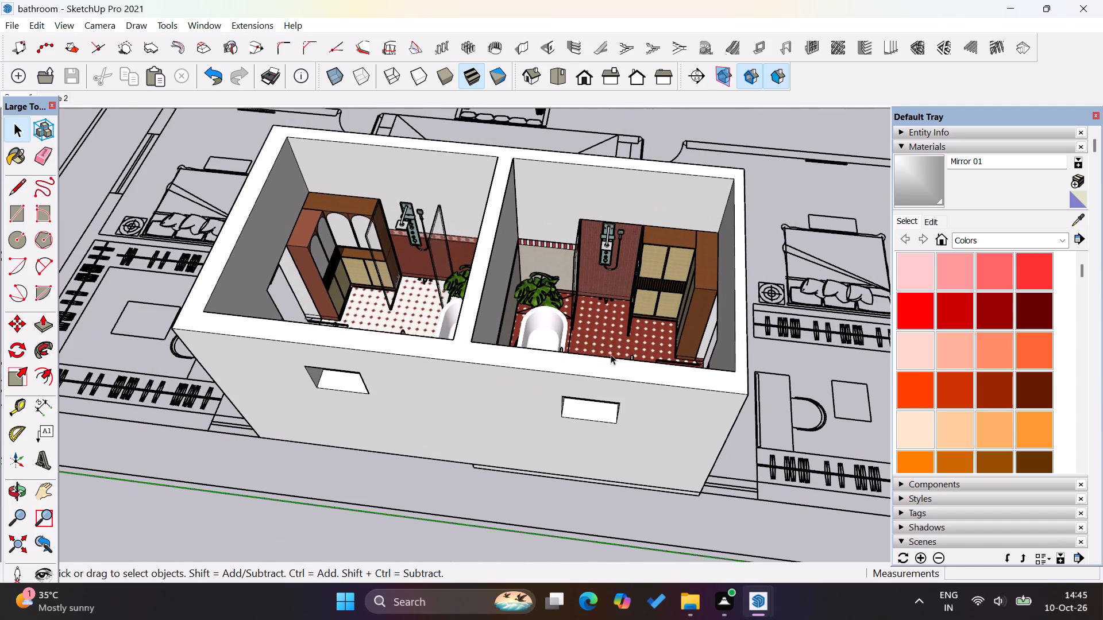
{"action": "scroll", "coordinate": [441, 214], "scroll_direction": "up", "scroll_amount": 13}
{"action": "left_click", "coordinate": [402, 211]}
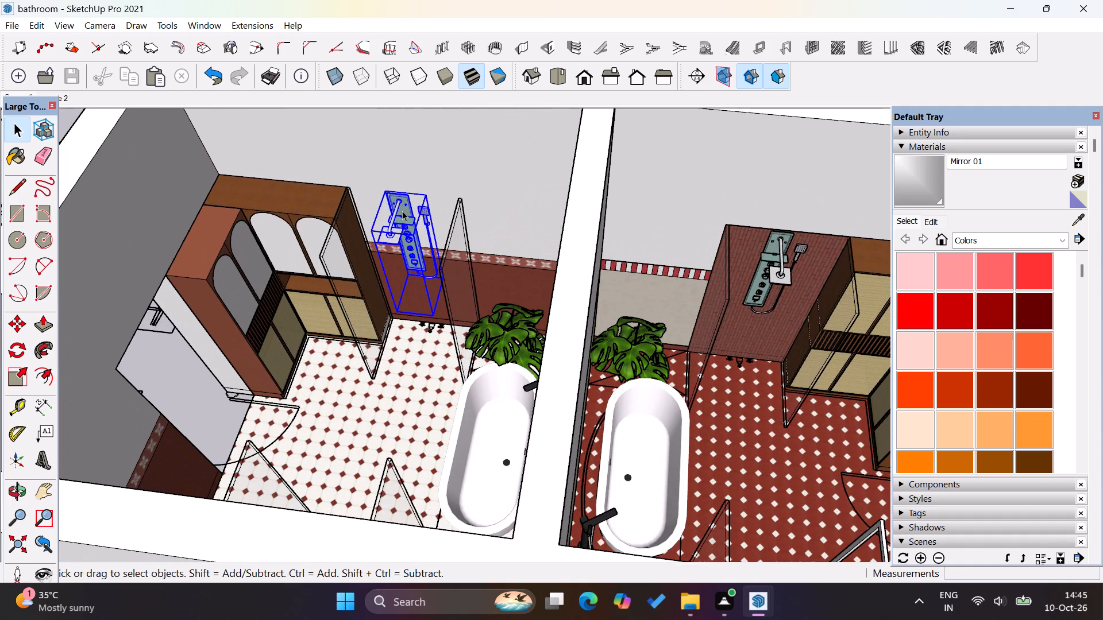
{"action": "key", "text": "ctrl+c"}
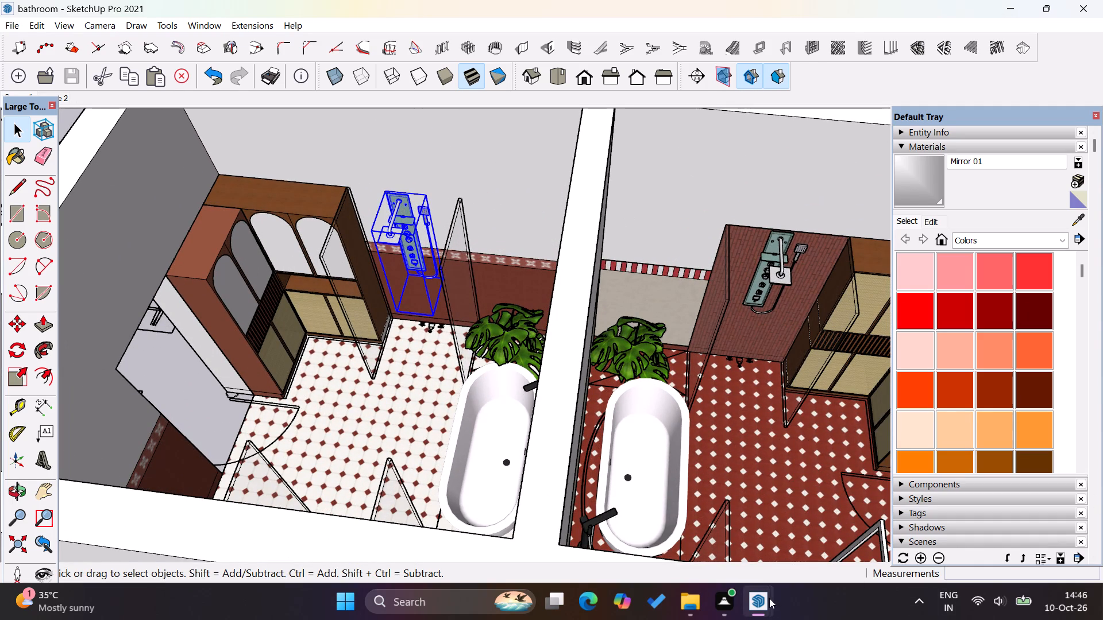
Paste the shower panel into the Untitled model, on the red-tiled floor between the two glass partitions by the plant.
{"action": "left_click", "coordinate": [639, 525]}
{"action": "scroll", "coordinate": [537, 305], "scroll_direction": "down", "scroll_amount": 9}
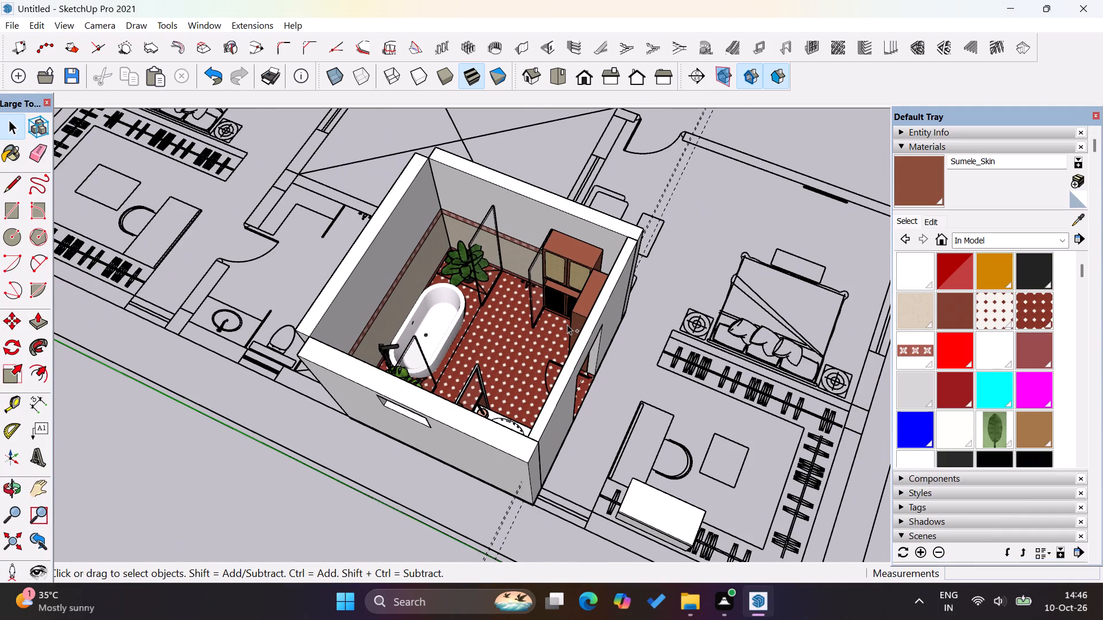
{"action": "key", "text": "ctrl+v"}
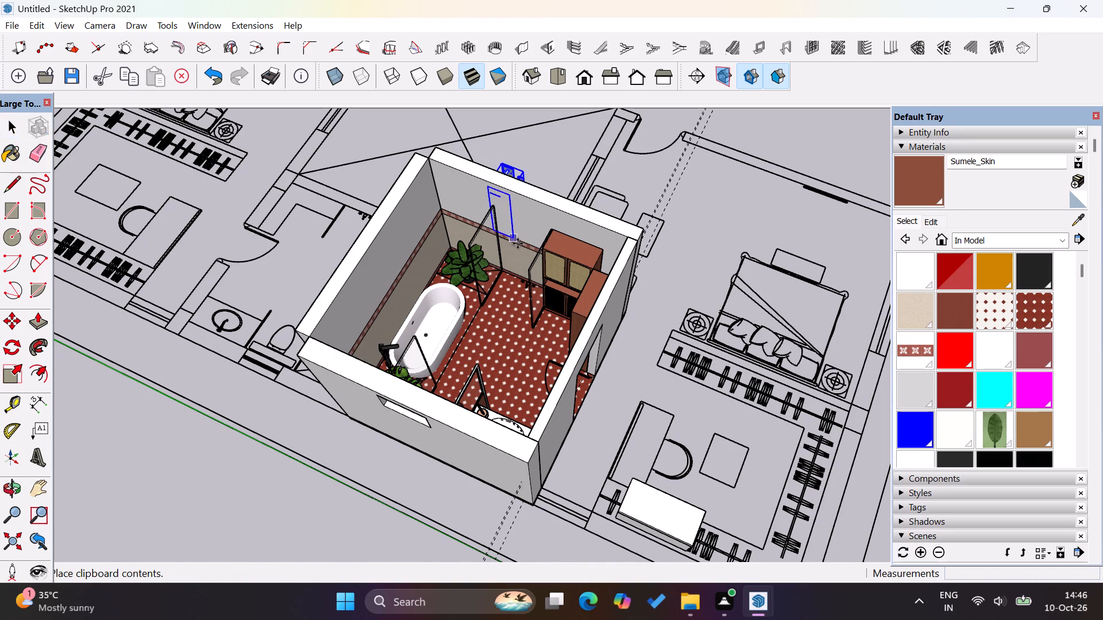
{"action": "scroll", "coordinate": [518, 243], "scroll_direction": "up", "scroll_amount": 12}
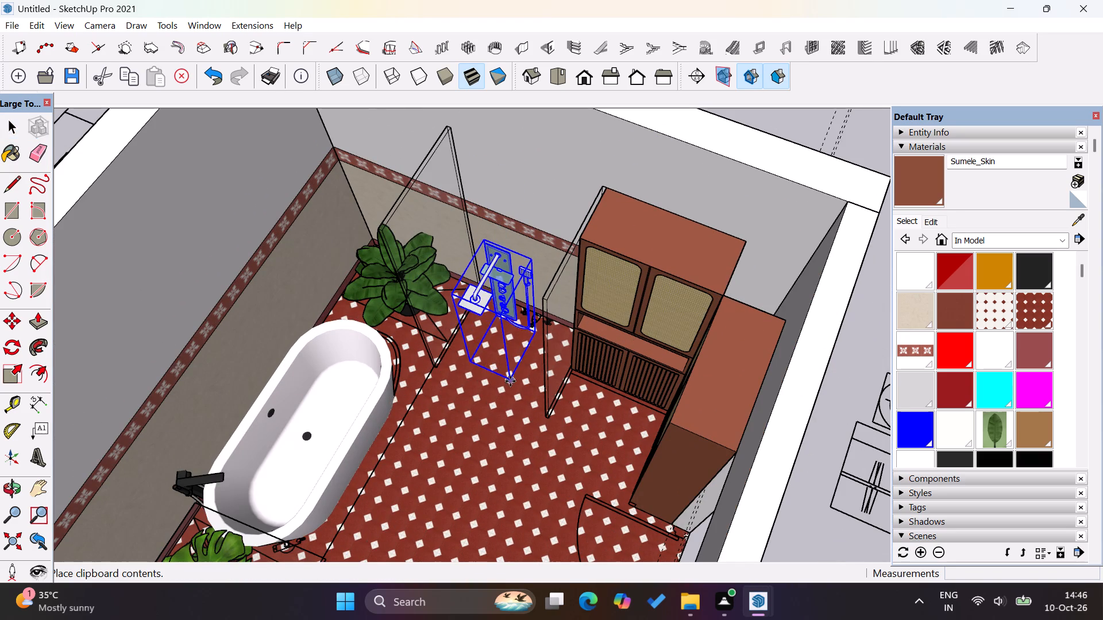
{"action": "left_click", "coordinate": [498, 390]}
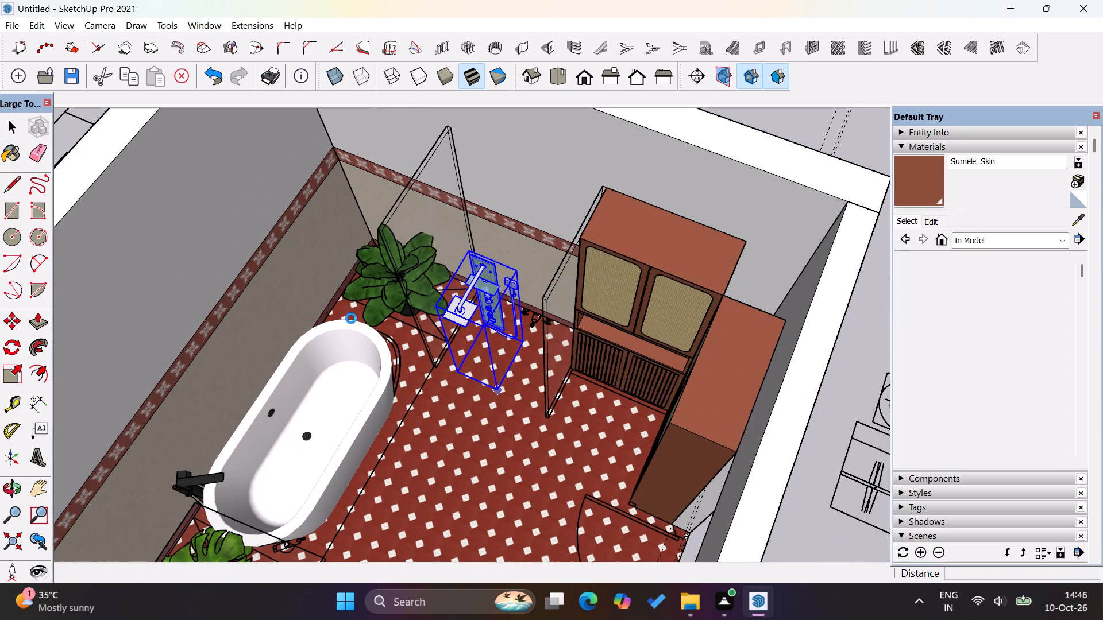
{"action": "left_click", "coordinate": [14, 134]}
{"action": "scroll", "coordinate": [436, 297], "scroll_direction": "down", "scroll_amount": 17}
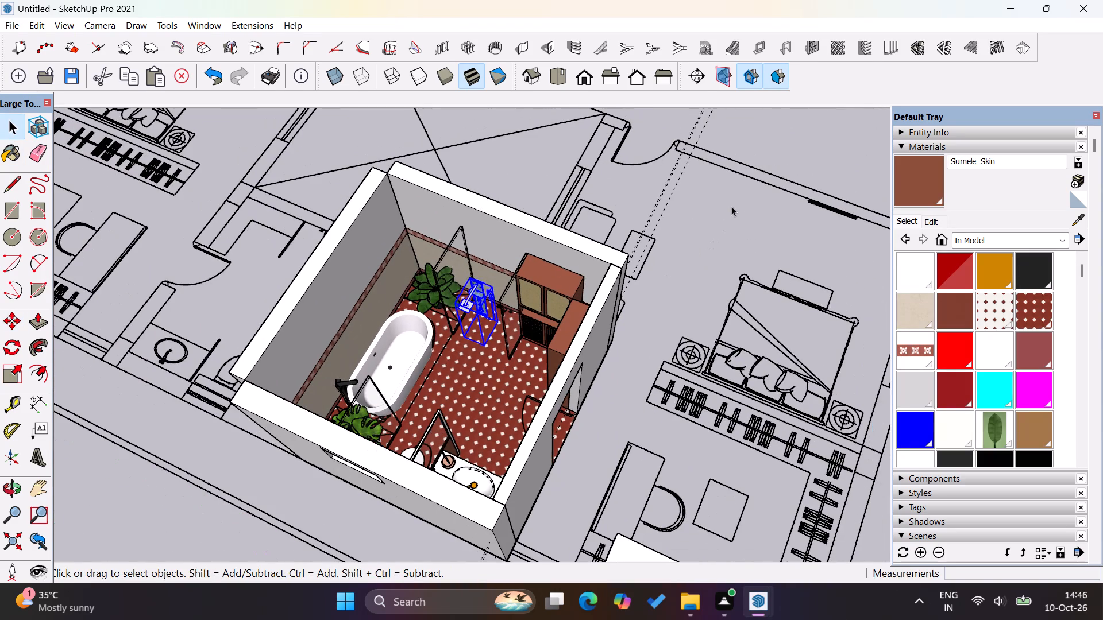
{"action": "left_click", "coordinate": [741, 211]}
Move the shower panel about 3' 1 11/16" up against the wall, then shift it about 7/8" onto the glass partition's top corner.
{"action": "middle_click_drag", "start_coordinate": [396, 356], "coordinate": [591, 307]}
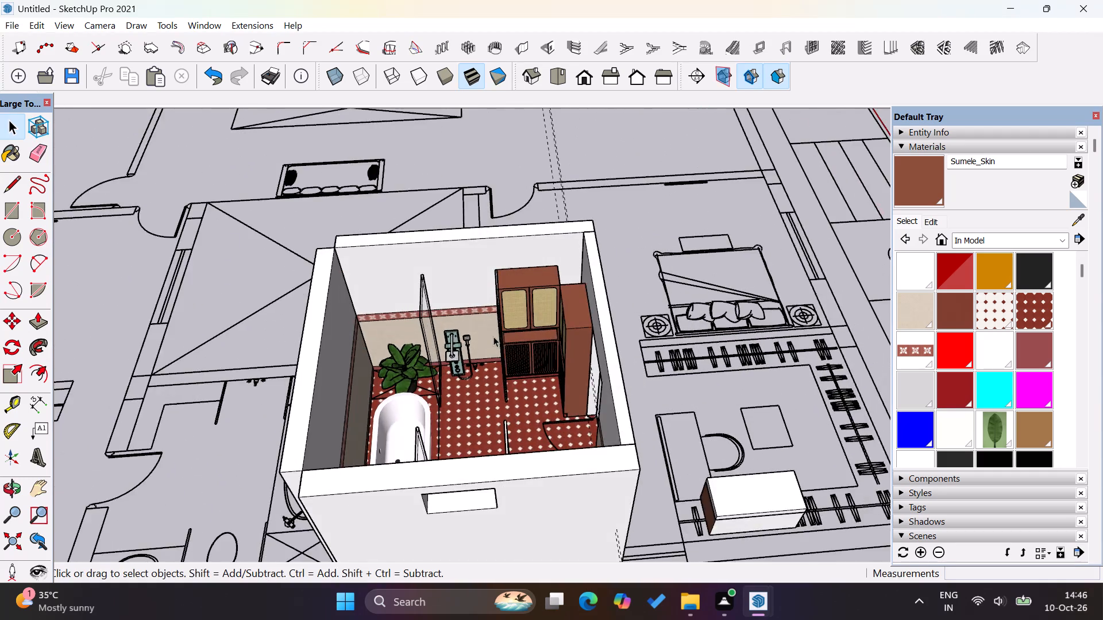
{"action": "scroll", "coordinate": [481, 336], "scroll_direction": "up", "scroll_amount": 15}
{"action": "left_click", "coordinate": [435, 338]}
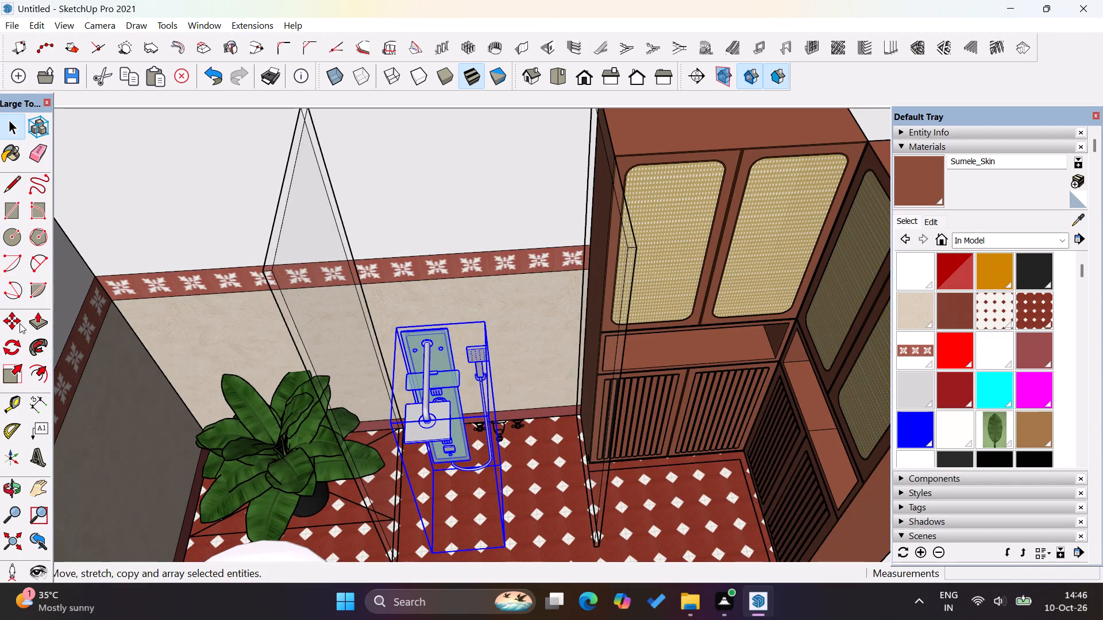
{"action": "left_click", "coordinate": [18, 326]}
{"action": "left_click", "coordinate": [397, 327]}
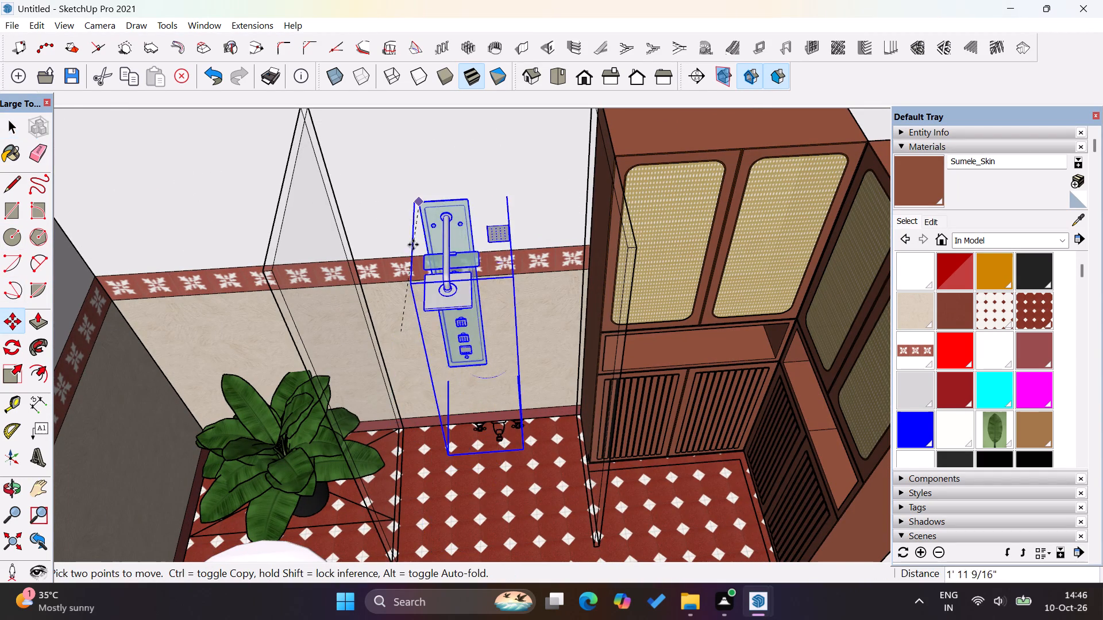
{"action": "scroll", "coordinate": [414, 246], "scroll_direction": "down", "scroll_amount": 5}
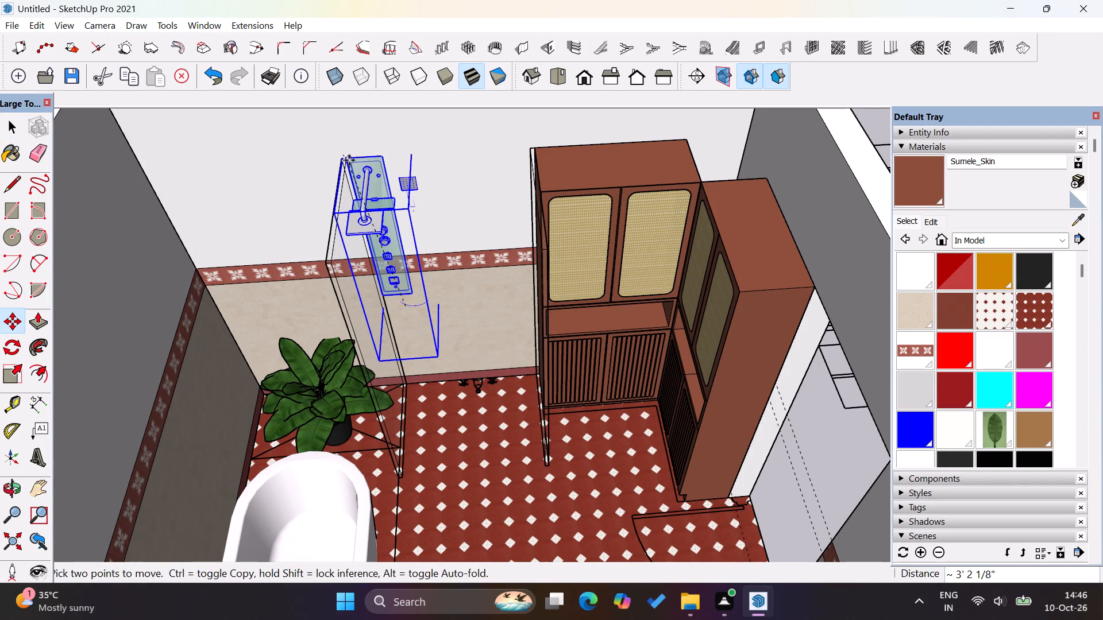
{"action": "scroll", "coordinate": [349, 160], "scroll_direction": "up", "scroll_amount": 20}
{"action": "scroll", "coordinate": [349, 160], "scroll_direction": "up", "scroll_amount": 3}
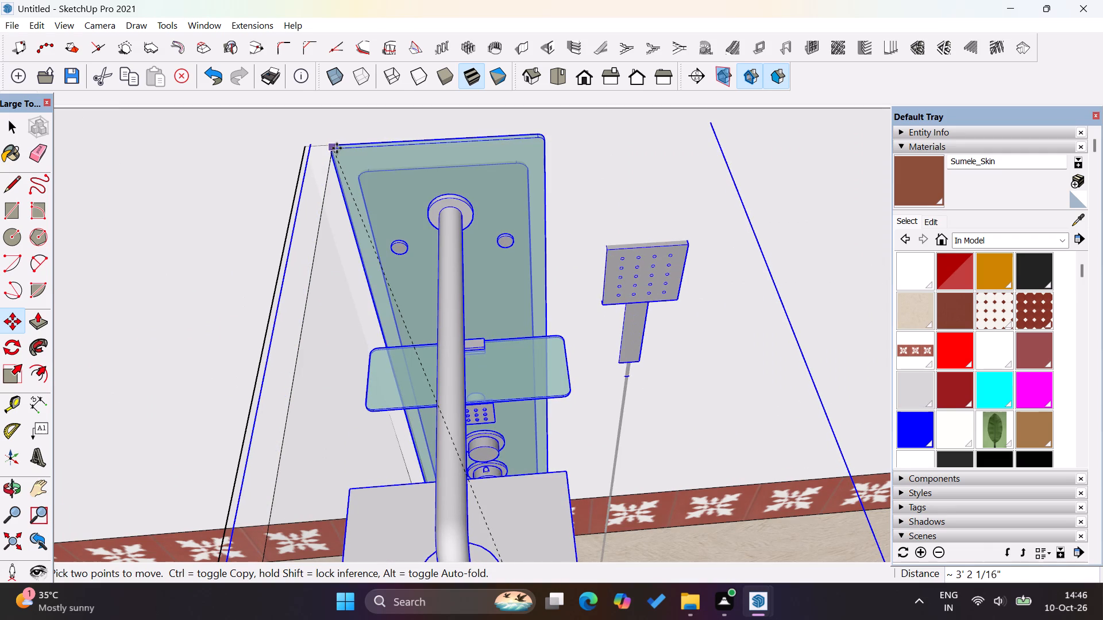
{"action": "left_click", "coordinate": [331, 166]}
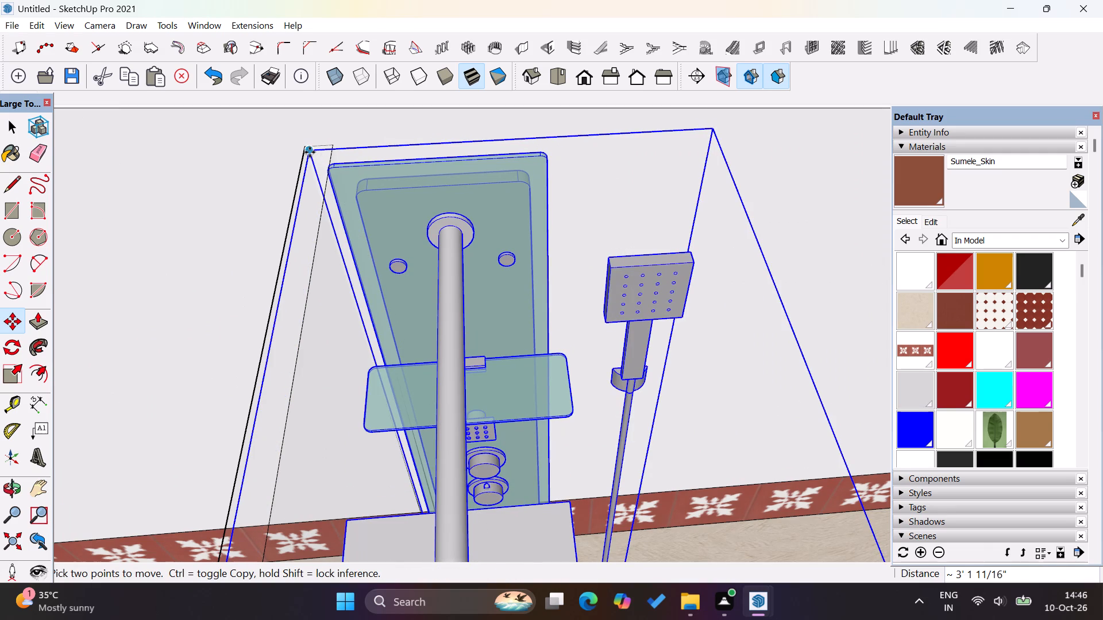
{"action": "left_click", "coordinate": [310, 152]}
{"action": "left_click", "coordinate": [335, 146]}
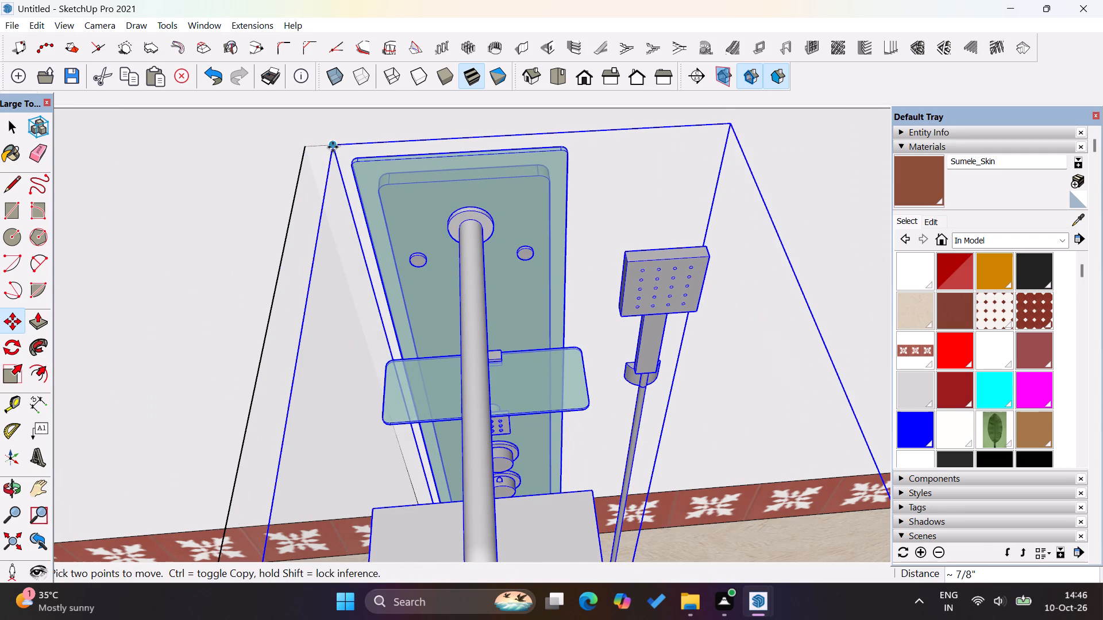
Move the shower panel 1' 1 1/2" along the wall, away from the plant-side partition toward the cabinet.
{"action": "left_click", "coordinate": [331, 146]}
{"action": "scroll", "coordinate": [331, 146], "scroll_direction": "down", "scroll_amount": 10}
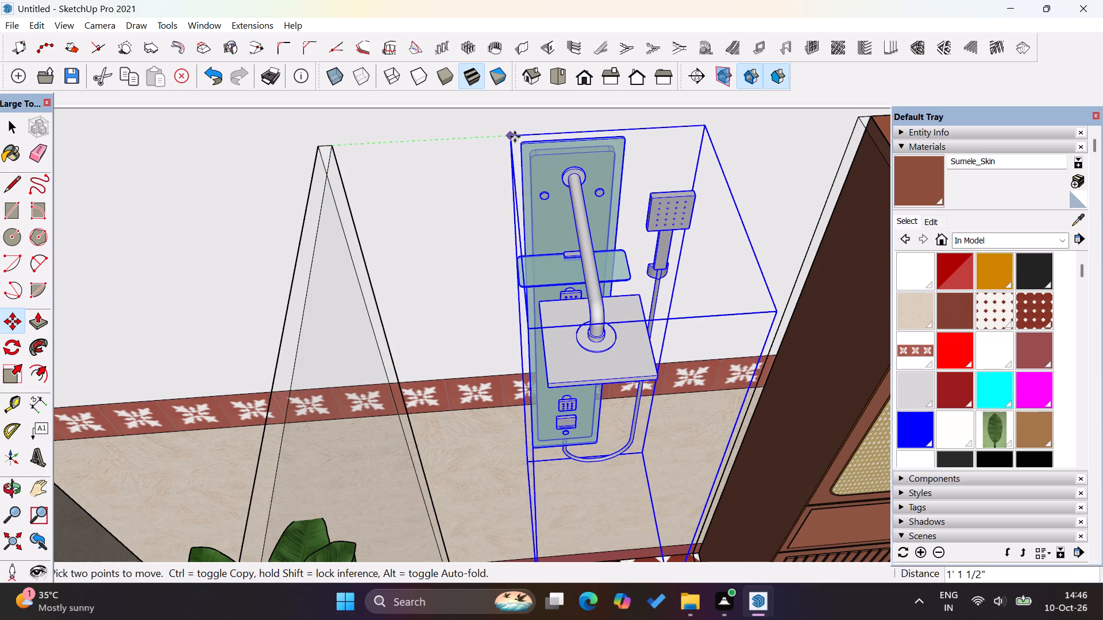
{"action": "left_click", "coordinate": [515, 137]}
{"action": "scroll", "coordinate": [411, 201], "scroll_direction": "down", "scroll_amount": 17}
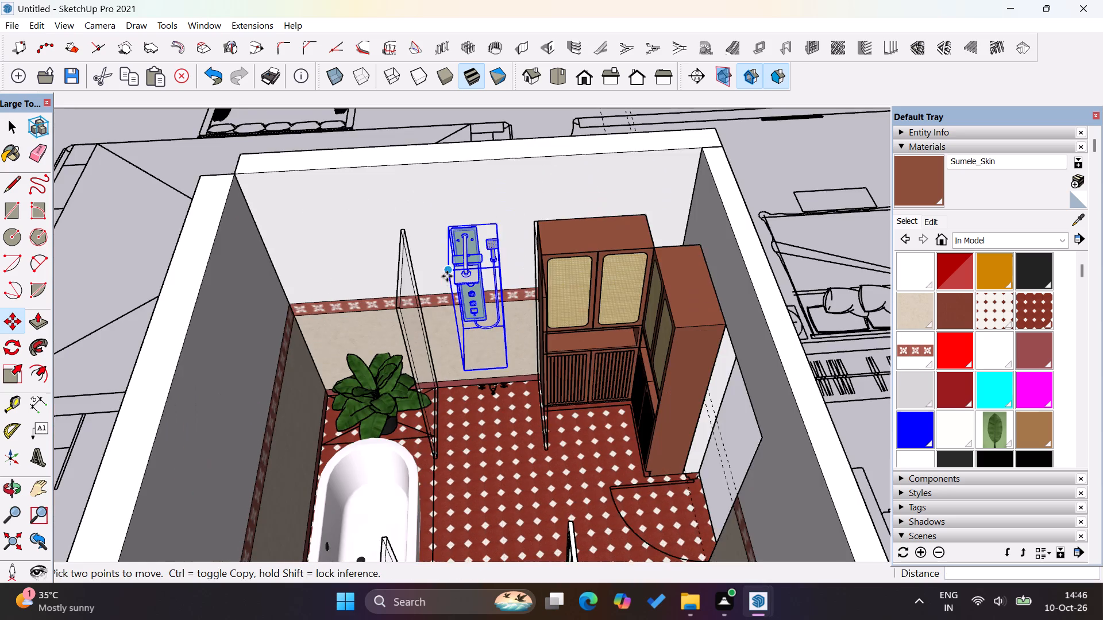
{"action": "scroll", "coordinate": [447, 276], "scroll_direction": "down", "scroll_amount": 5}
{"action": "left_click", "coordinate": [8, 120]}
{"action": "left_click", "coordinate": [98, 137]}
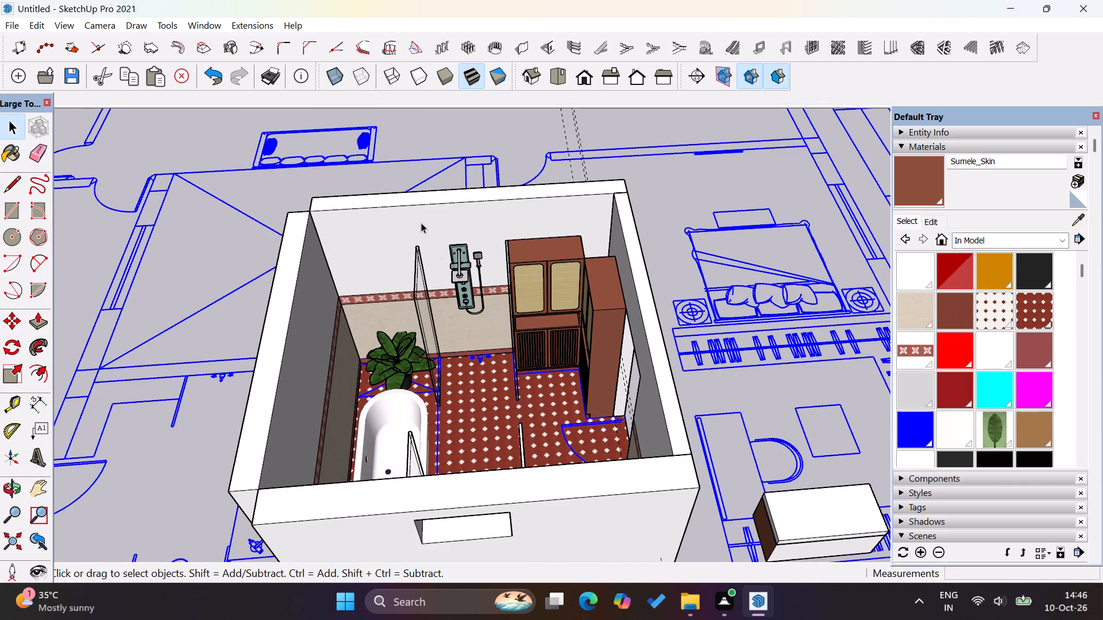
{"action": "left_click", "coordinate": [426, 154]}
Review the placed shower panel and the overall bathroom layout from several angles.
{"action": "scroll", "coordinate": [461, 259], "scroll_direction": "up", "scroll_amount": 4}
{"action": "middle_click_drag", "start_coordinate": [520, 287], "coordinate": [480, 200]}
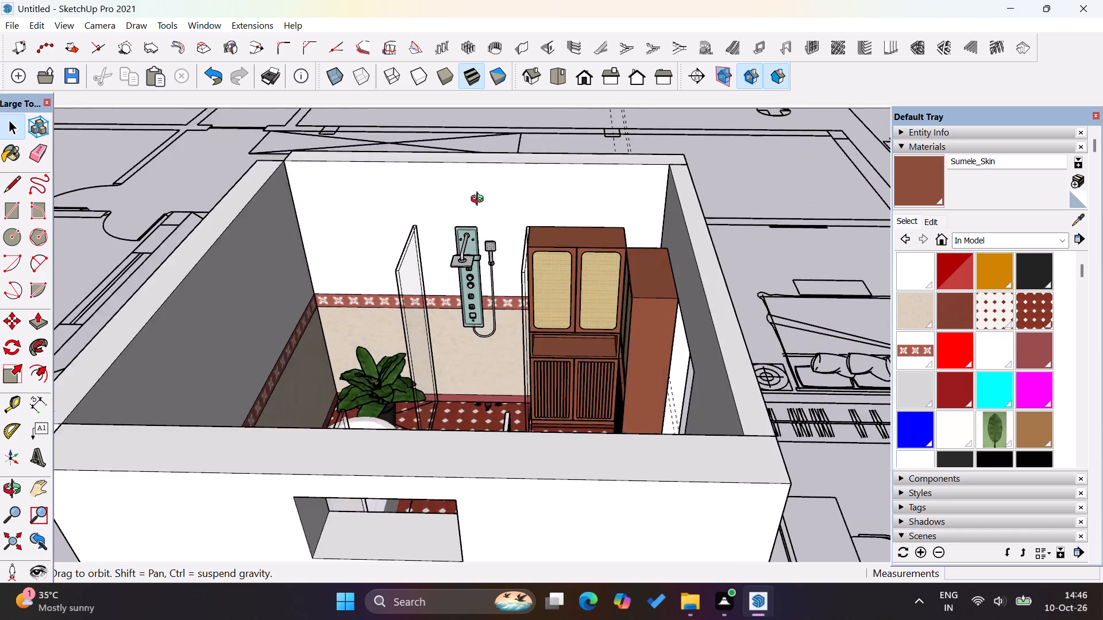
{"action": "middle_click_drag", "start_coordinate": [480, 200], "coordinate": [264, 304]}
{"action": "scroll", "coordinate": [504, 305], "scroll_direction": "down", "scroll_amount": 8}
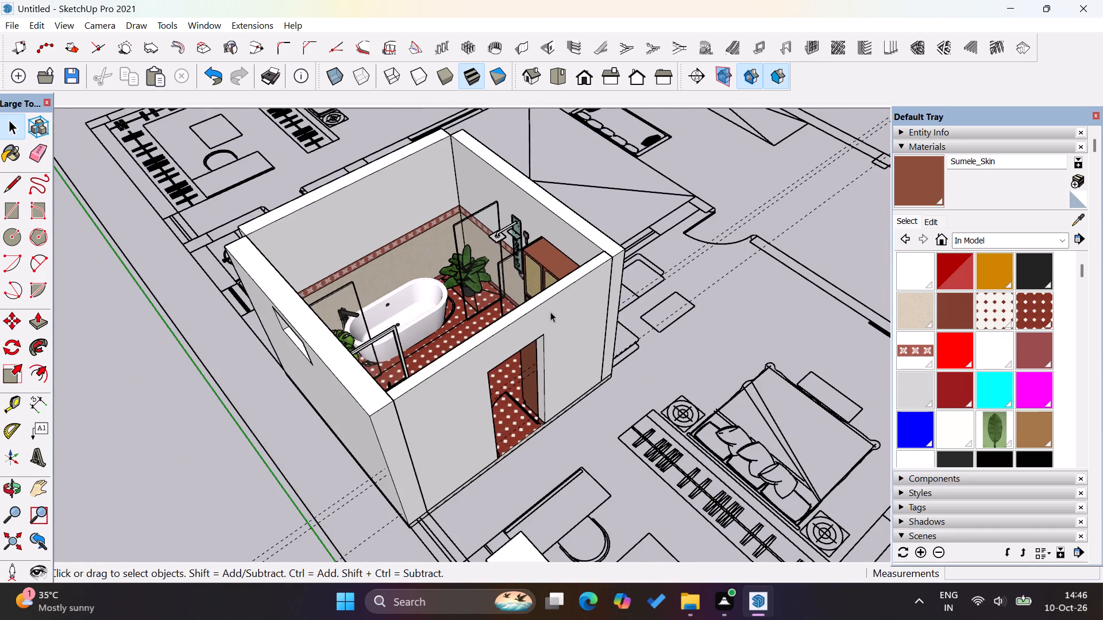
{"action": "middle_click_drag", "start_coordinate": [549, 316], "coordinate": [415, 392]}
{"action": "scroll", "coordinate": [409, 393], "scroll_direction": "down", "scroll_amount": 4}
{"action": "scroll", "coordinate": [438, 278], "scroll_direction": "up", "scroll_amount": 14}
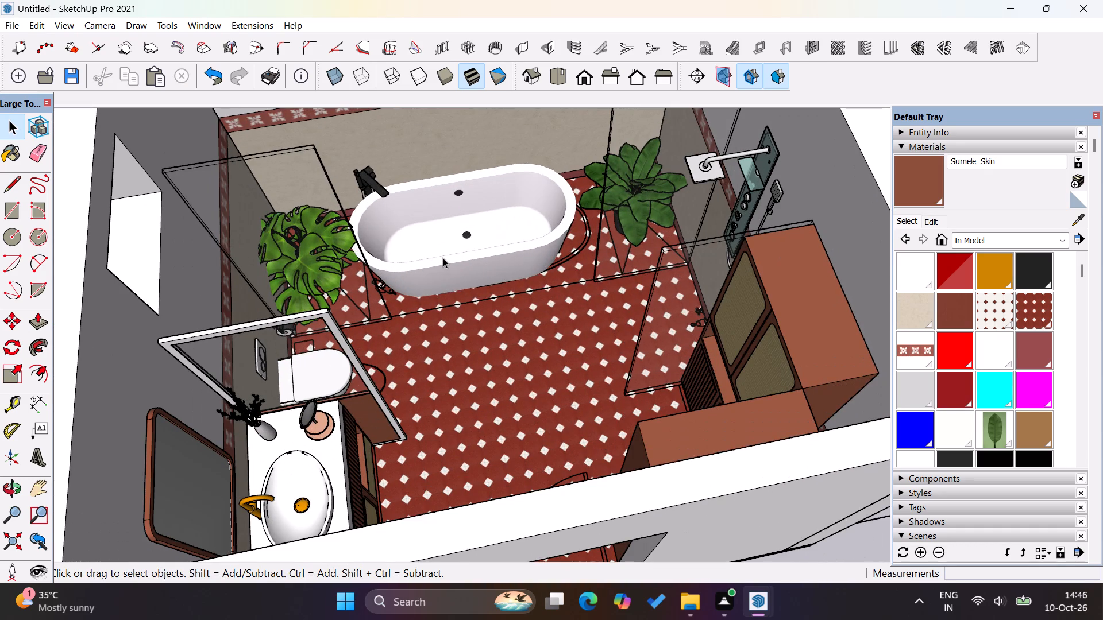
Examine the furnished bathroom from above, through the doorway, and around the bathtub, shower area and cabinets.
{"action": "scroll", "coordinate": [443, 258], "scroll_direction": "down", "scroll_amount": 3}
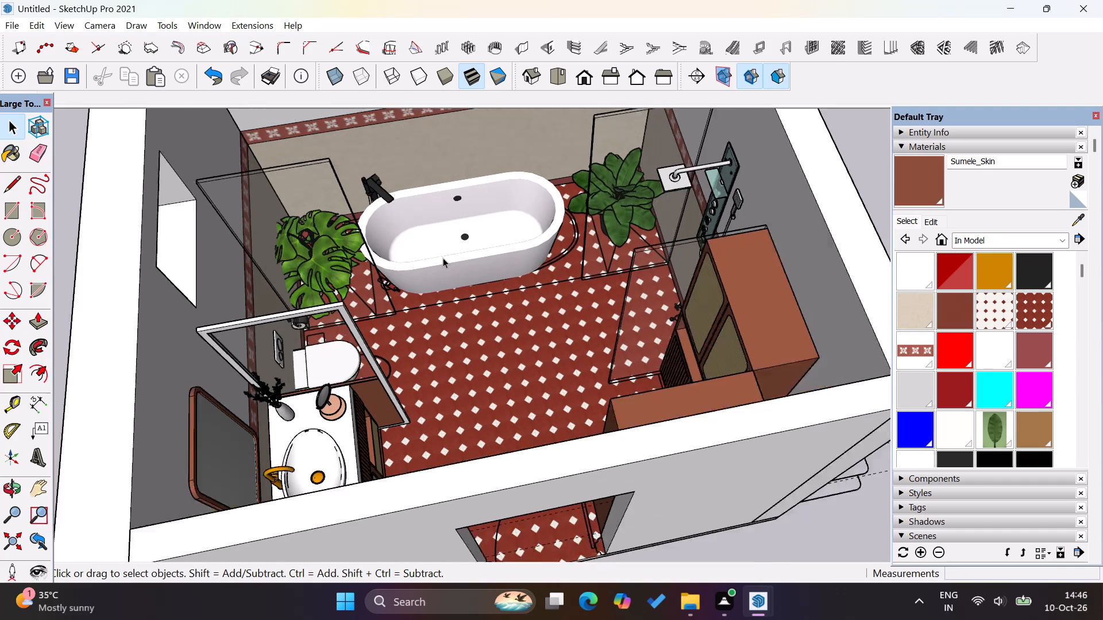
{"action": "scroll", "coordinate": [443, 258], "scroll_direction": "down", "scroll_amount": 2}
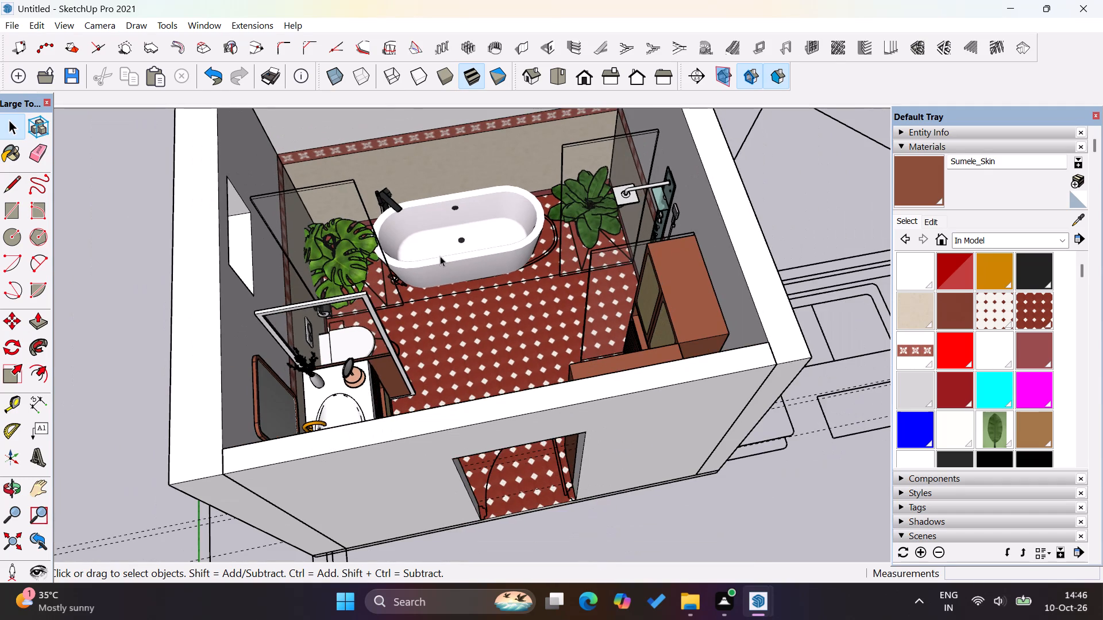
{"action": "scroll", "coordinate": [442, 257], "scroll_direction": "down", "scroll_amount": 5}
{"action": "scroll", "coordinate": [568, 312], "scroll_direction": "down", "scroll_amount": 6}
{"action": "scroll", "coordinate": [600, 317], "scroll_direction": "up", "scroll_amount": 1}
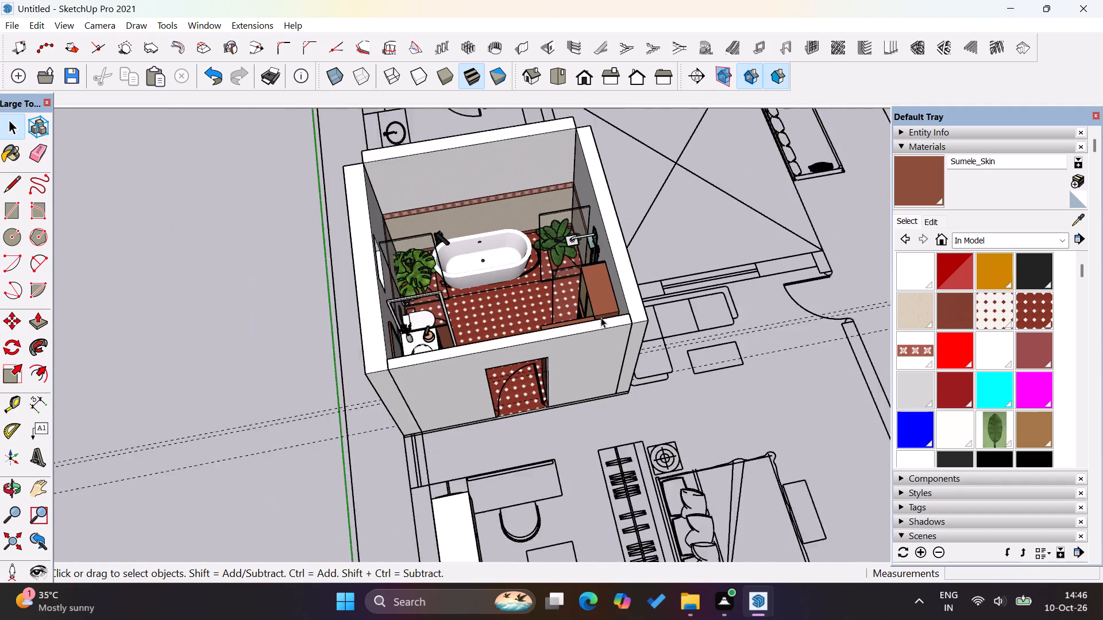
{"action": "scroll", "coordinate": [603, 339], "scroll_direction": "down", "scroll_amount": 5}
{"action": "middle_click_drag", "start_coordinate": [471, 343], "coordinate": [741, 367]}
{"action": "scroll", "coordinate": [524, 358], "scroll_direction": "up", "scroll_amount": 9}
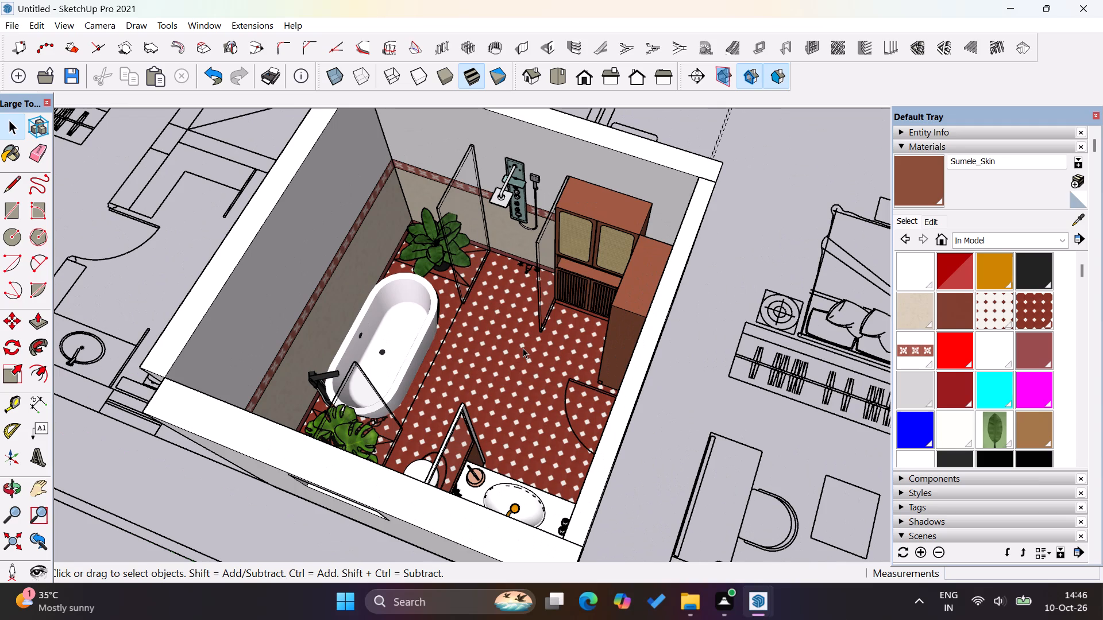
{"action": "scroll", "coordinate": [573, 309], "scroll_direction": "down", "scroll_amount": 5}
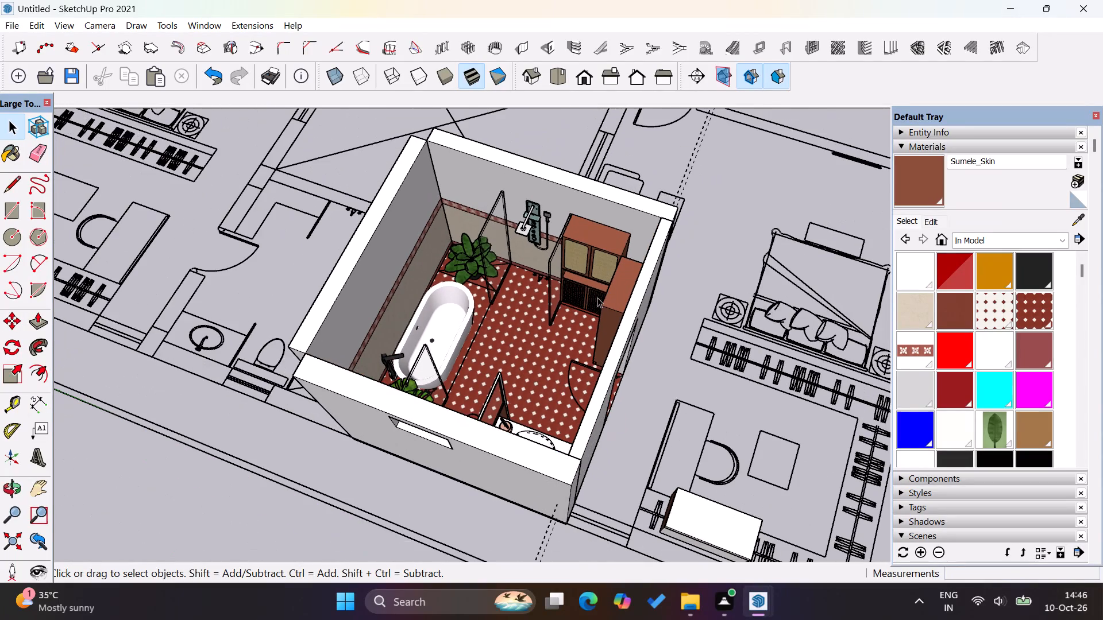
{"action": "scroll", "coordinate": [589, 278], "scroll_direction": "up", "scroll_amount": 15}
{"action": "middle_click_drag", "start_coordinate": [604, 330], "coordinate": [712, 297]}
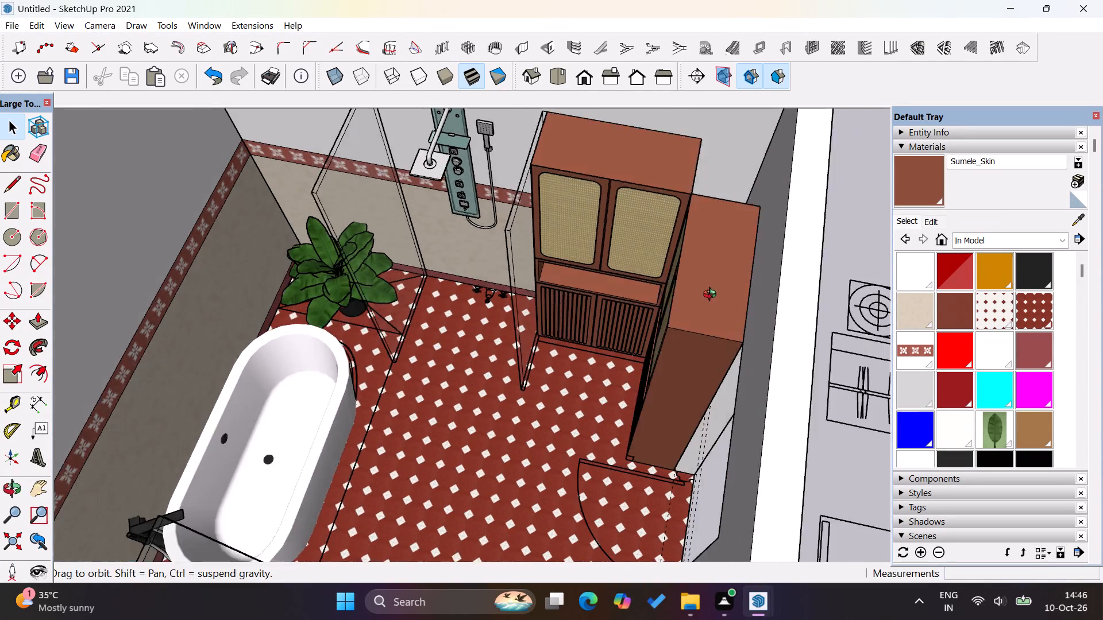
{"action": "scroll", "coordinate": [694, 298], "scroll_direction": "up", "scroll_amount": 9}
{"action": "middle_click_drag", "start_coordinate": [581, 325], "coordinate": [496, 350]}
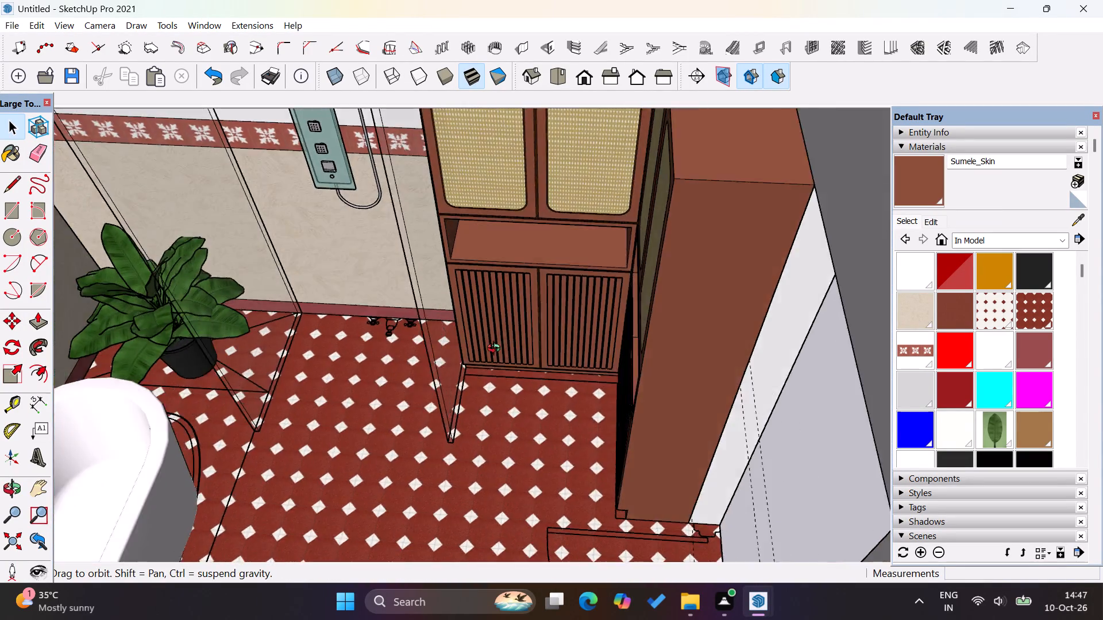
{"action": "middle_click_drag", "start_coordinate": [496, 350], "coordinate": [346, 361]}
{"action": "scroll", "coordinate": [338, 361], "scroll_direction": "down", "scroll_amount": 19}
{"action": "middle_click_drag", "start_coordinate": [705, 313], "coordinate": [466, 269]}
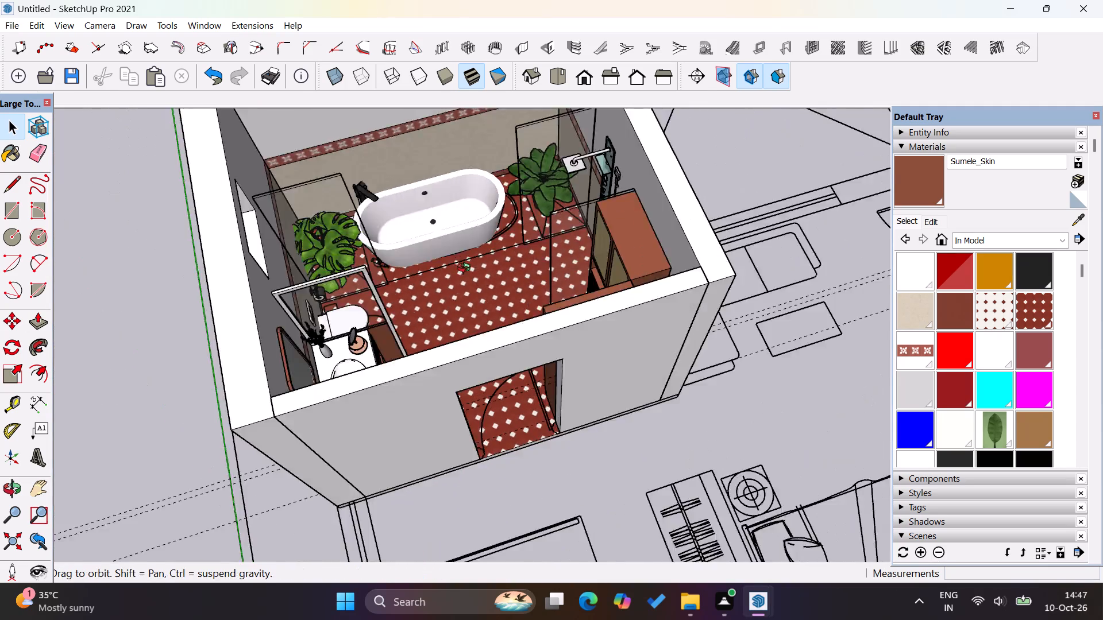
{"action": "middle_click_drag", "start_coordinate": [466, 269], "coordinate": [480, 126]}
{"action": "scroll", "coordinate": [439, 278], "scroll_direction": "up", "scroll_amount": 12}
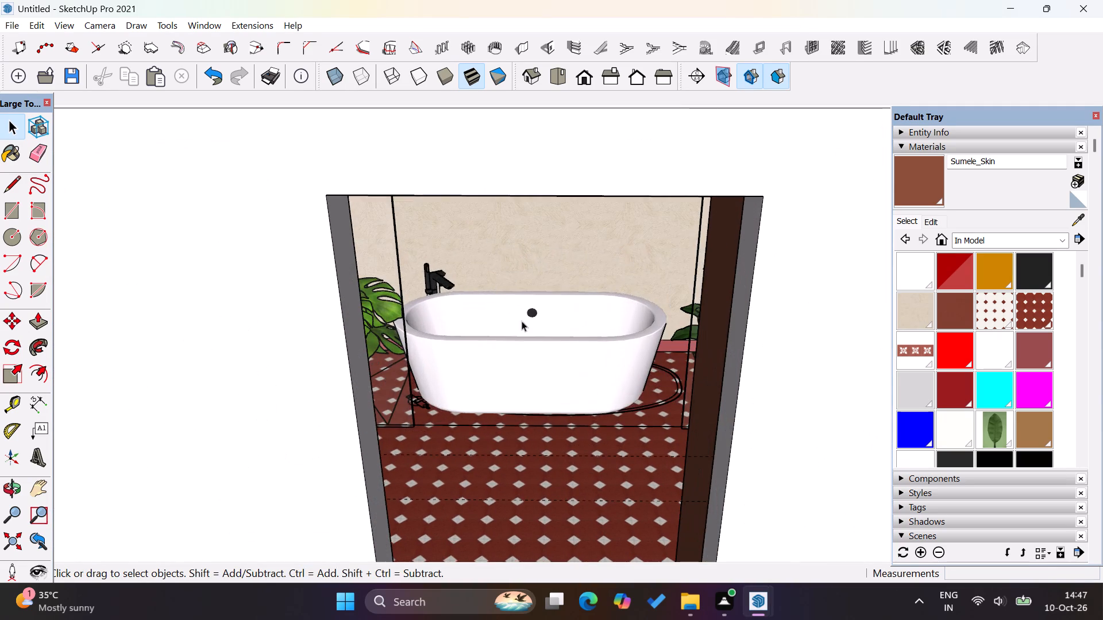
{"action": "scroll", "coordinate": [534, 328], "scroll_direction": "up", "scroll_amount": 4}
{"action": "scroll", "coordinate": [534, 309], "scroll_direction": "down", "scroll_amount": 16}
{"action": "scroll", "coordinate": [460, 405], "scroll_direction": "down", "scroll_amount": 6}
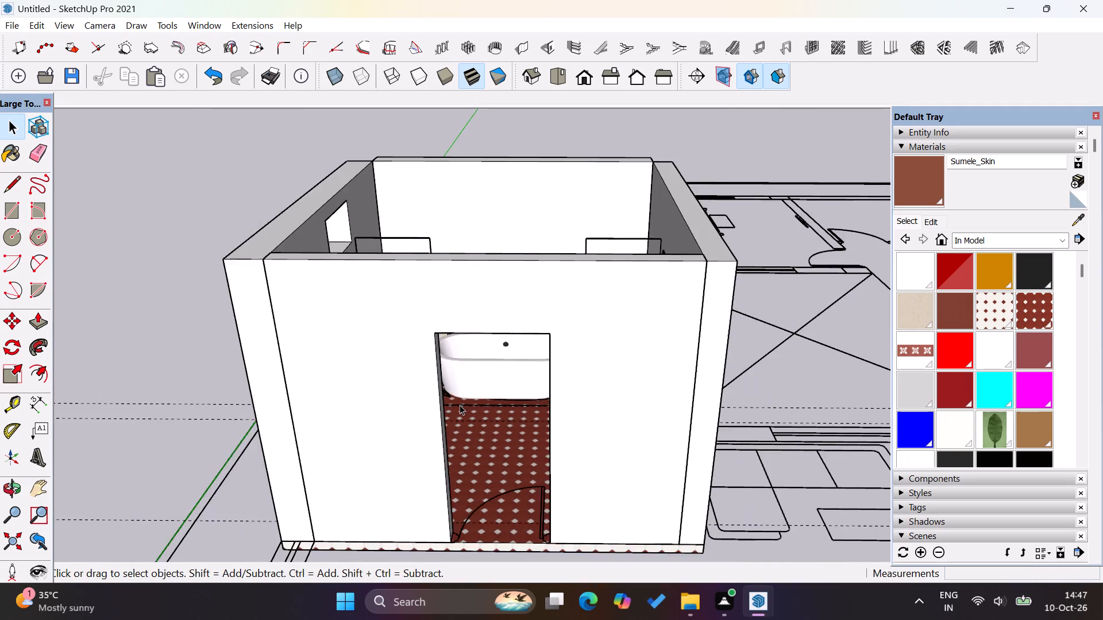
{"action": "scroll", "coordinate": [460, 405], "scroll_direction": "down", "scroll_amount": 6}
{"action": "middle_click_drag", "start_coordinate": [651, 188], "coordinate": [530, 349]}
{"action": "scroll", "coordinate": [480, 302], "scroll_direction": "up", "scroll_amount": 9}
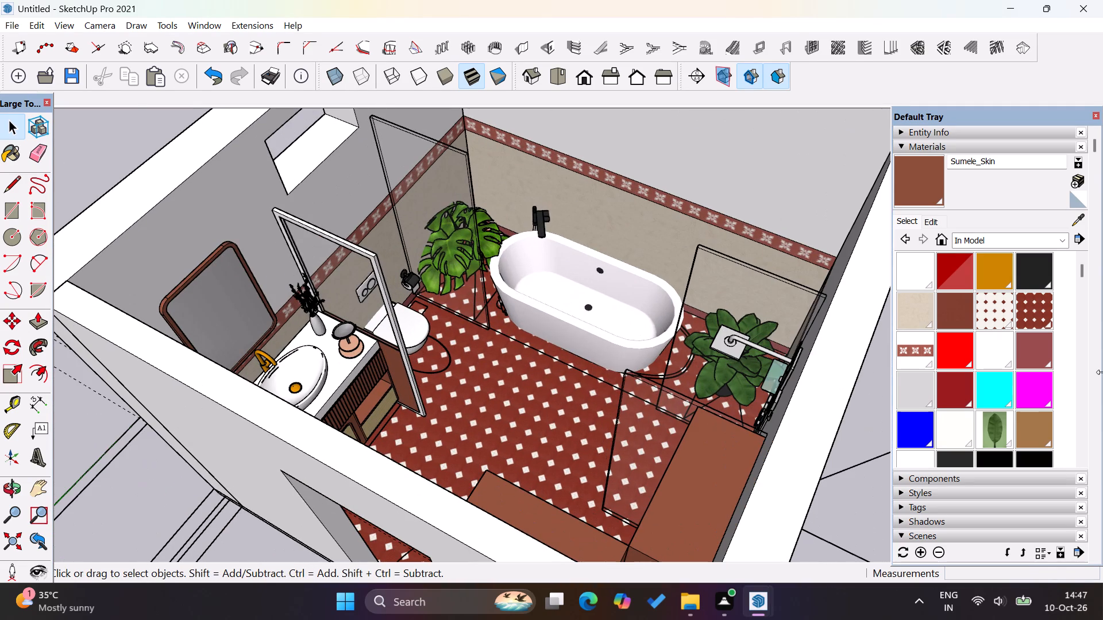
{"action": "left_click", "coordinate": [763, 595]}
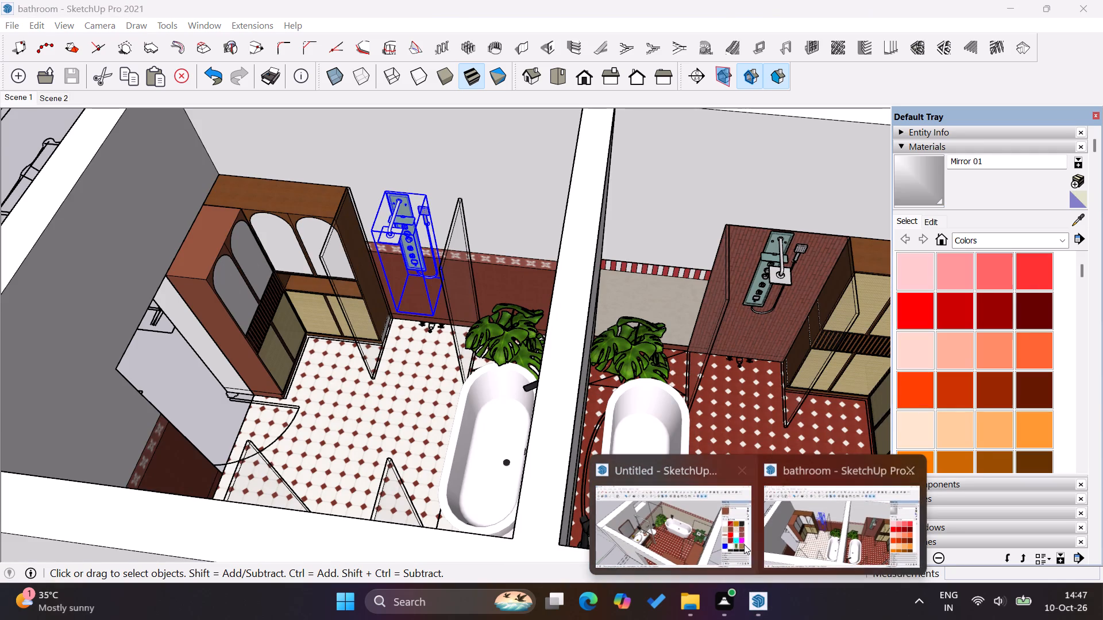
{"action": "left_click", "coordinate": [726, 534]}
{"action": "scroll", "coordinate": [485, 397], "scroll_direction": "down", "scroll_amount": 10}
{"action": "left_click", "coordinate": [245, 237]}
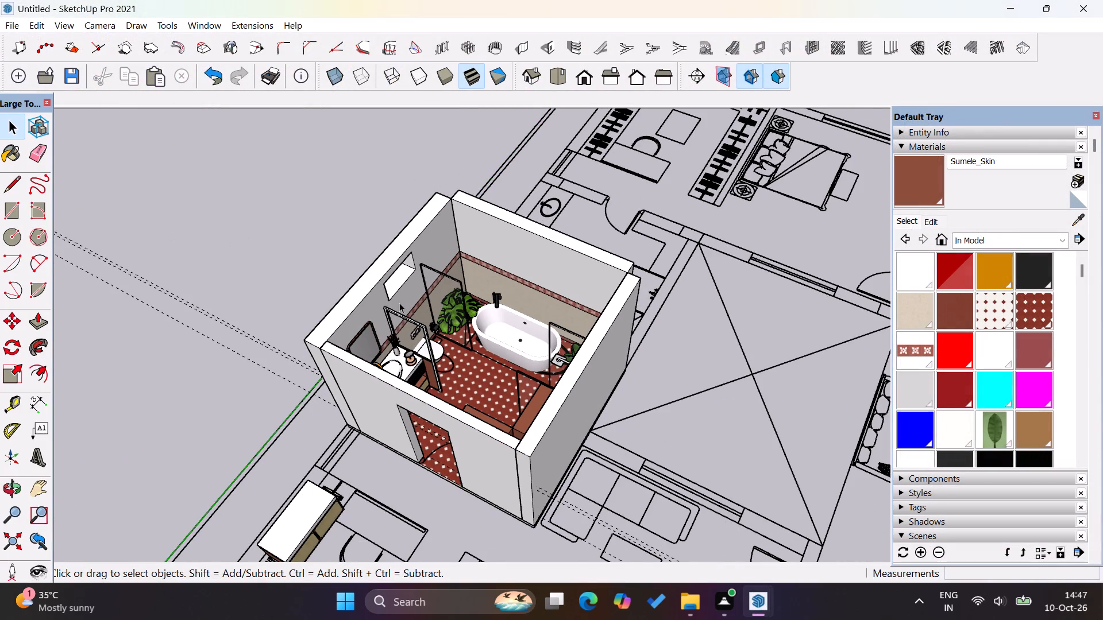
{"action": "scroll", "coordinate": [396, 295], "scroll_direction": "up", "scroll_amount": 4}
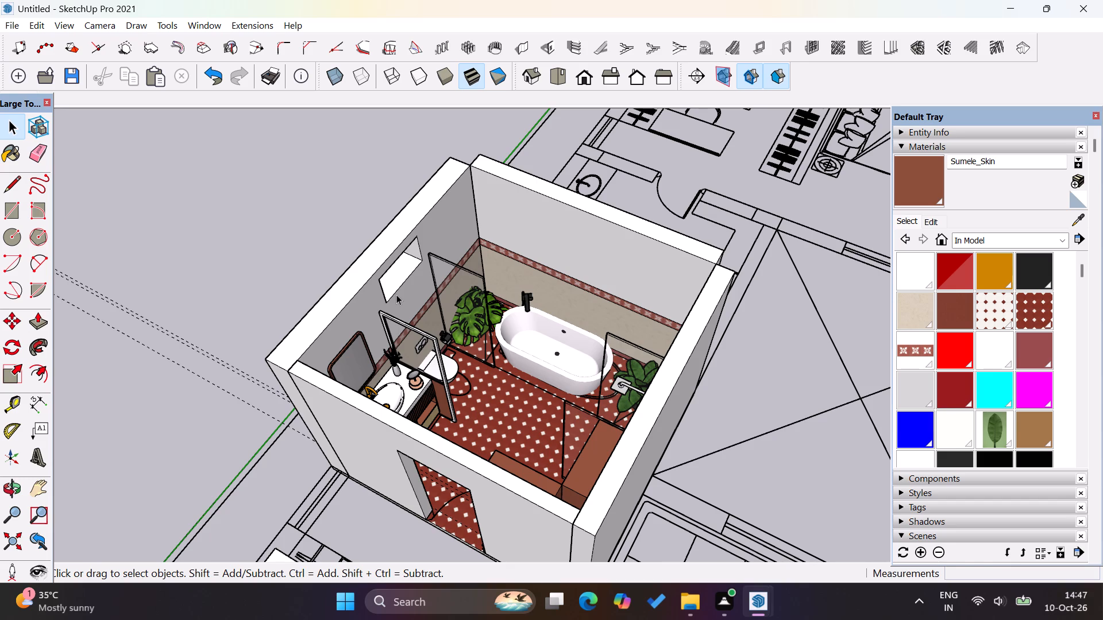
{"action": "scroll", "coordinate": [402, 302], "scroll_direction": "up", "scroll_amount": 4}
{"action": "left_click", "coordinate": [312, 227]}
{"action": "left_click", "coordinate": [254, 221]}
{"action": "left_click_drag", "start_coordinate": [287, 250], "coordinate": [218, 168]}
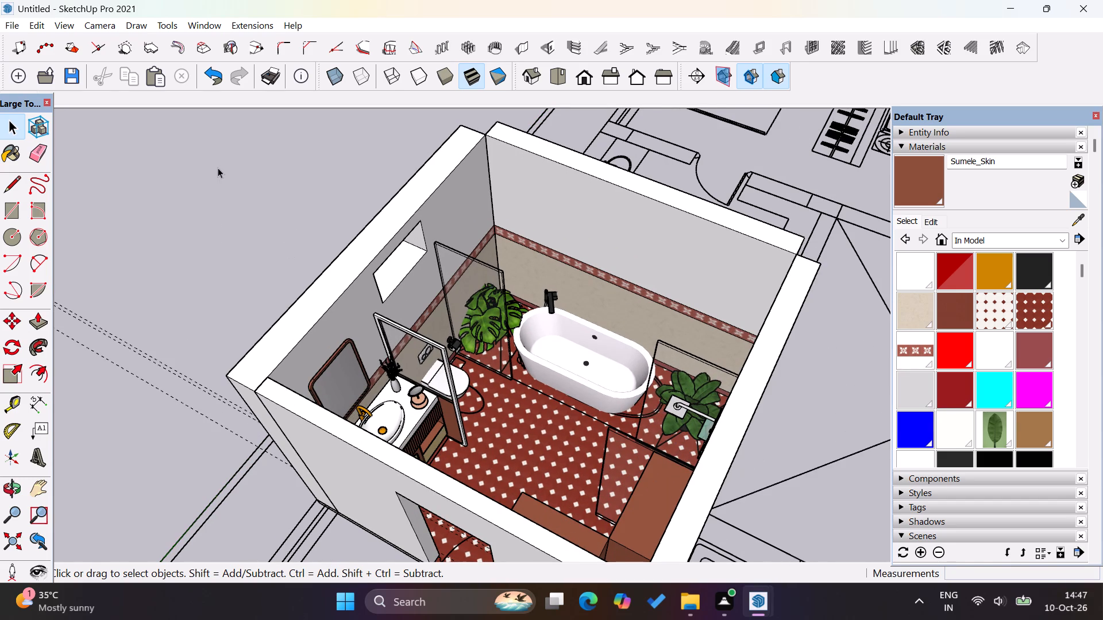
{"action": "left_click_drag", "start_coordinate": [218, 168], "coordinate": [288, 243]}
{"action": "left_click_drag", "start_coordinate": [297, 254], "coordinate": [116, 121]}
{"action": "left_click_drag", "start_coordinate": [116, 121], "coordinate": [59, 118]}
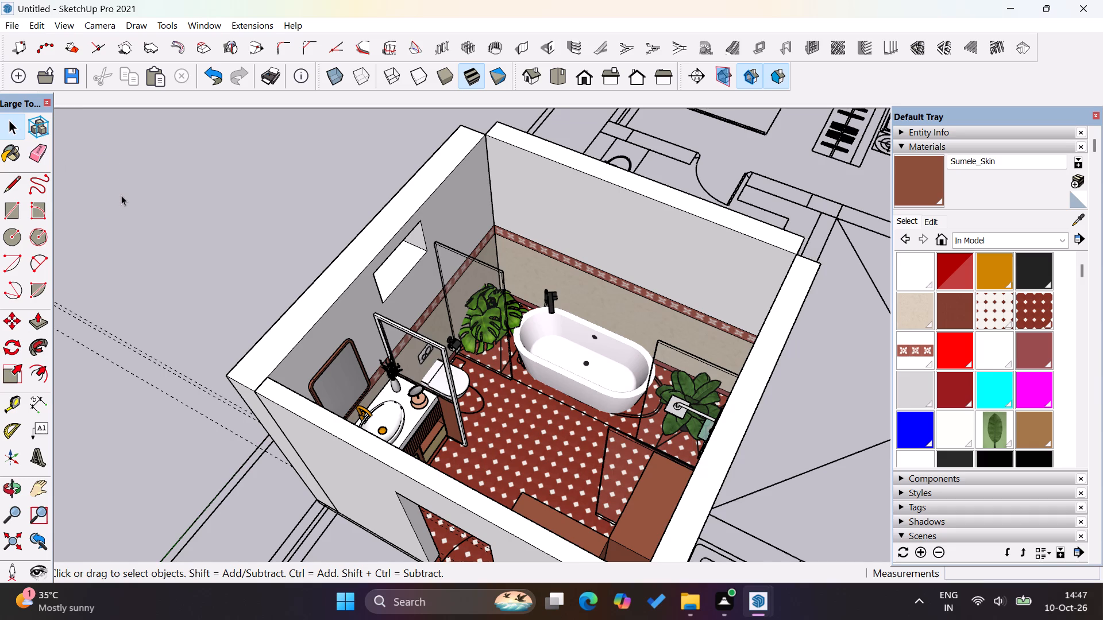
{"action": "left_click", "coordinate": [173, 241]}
Examine the vanity, toilet, glass partitions and shower corner up close and from the opposite side of the room.
{"action": "scroll", "coordinate": [405, 365], "scroll_direction": "up", "scroll_amount": 4}
{"action": "middle_click_drag", "start_coordinate": [518, 380], "coordinate": [373, 372]}
{"action": "scroll", "coordinate": [449, 381], "scroll_direction": "up", "scroll_amount": 15}
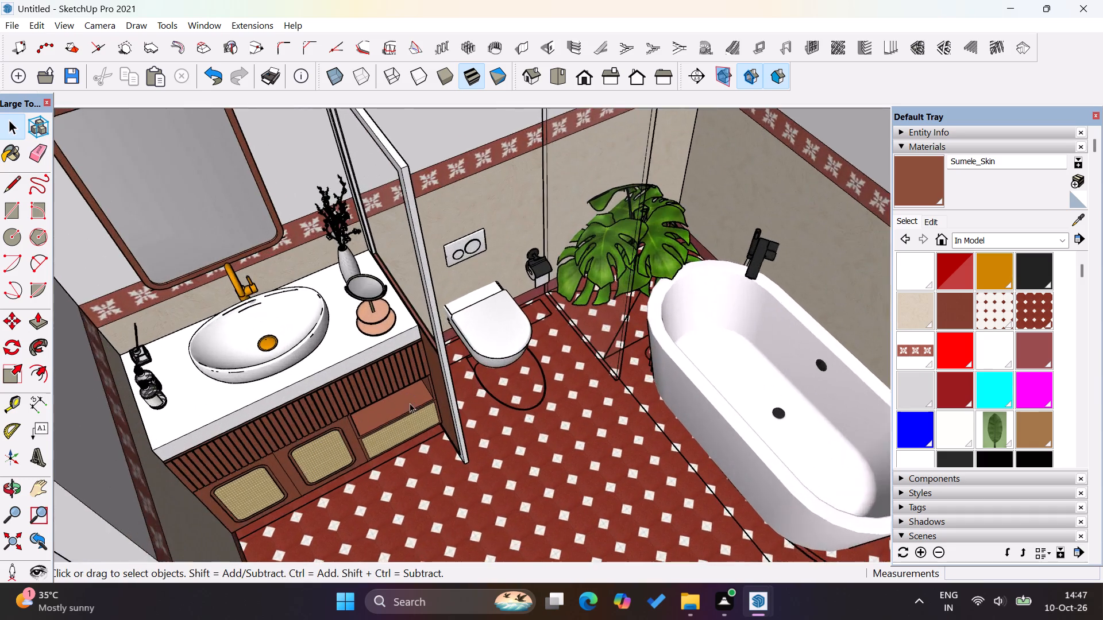
{"action": "scroll", "coordinate": [410, 403], "scroll_direction": "up", "scroll_amount": 11}
{"action": "middle_click_drag", "start_coordinate": [444, 410], "coordinate": [458, 329]}
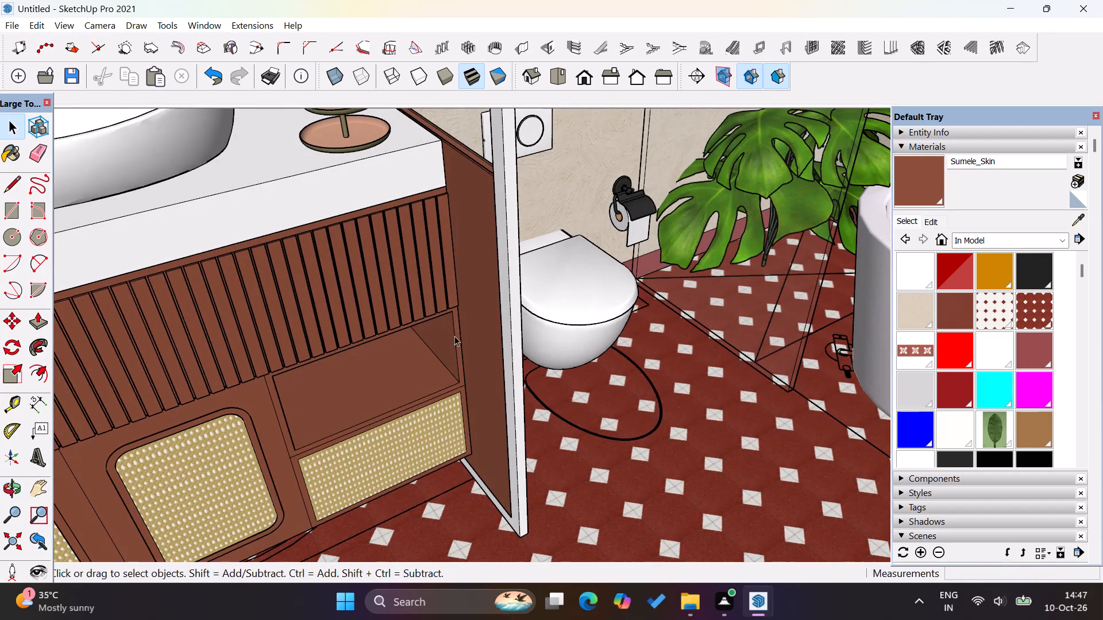
{"action": "scroll", "coordinate": [373, 340], "scroll_direction": "down", "scroll_amount": 4}
{"action": "scroll", "coordinate": [324, 326], "scroll_direction": "down", "scroll_amount": 12}
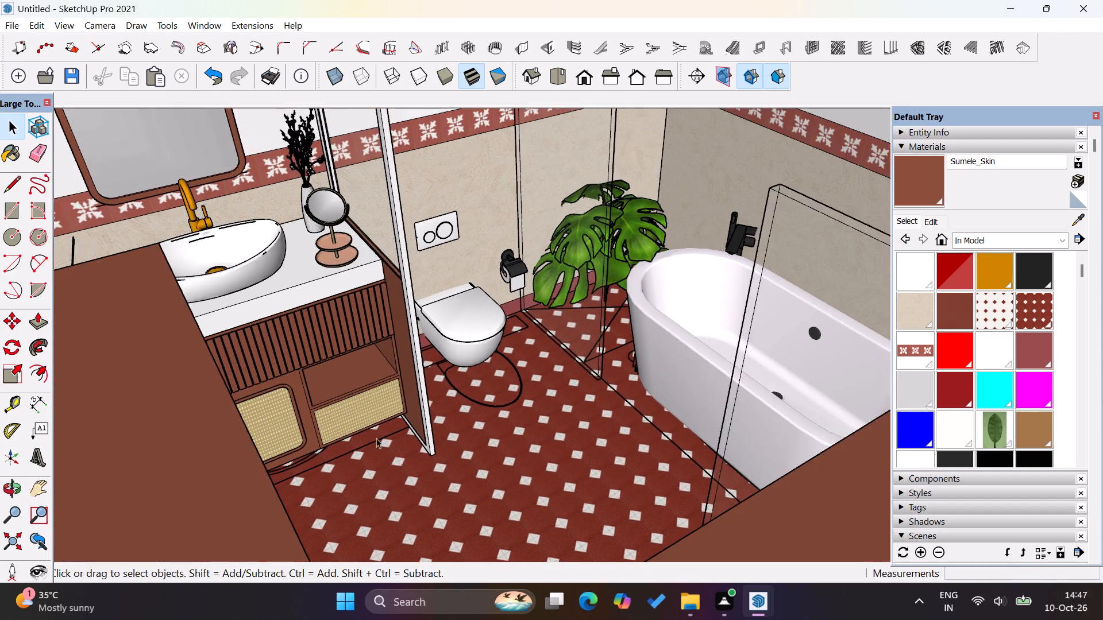
{"action": "scroll", "coordinate": [376, 438], "scroll_direction": "down", "scroll_amount": 8}
{"action": "middle_click_drag", "start_coordinate": [541, 354], "coordinate": [397, 413]}
{"action": "scroll", "coordinate": [396, 413], "scroll_direction": "down", "scroll_amount": 4}
{"action": "scroll", "coordinate": [459, 428], "scroll_direction": "down", "scroll_amount": 6}
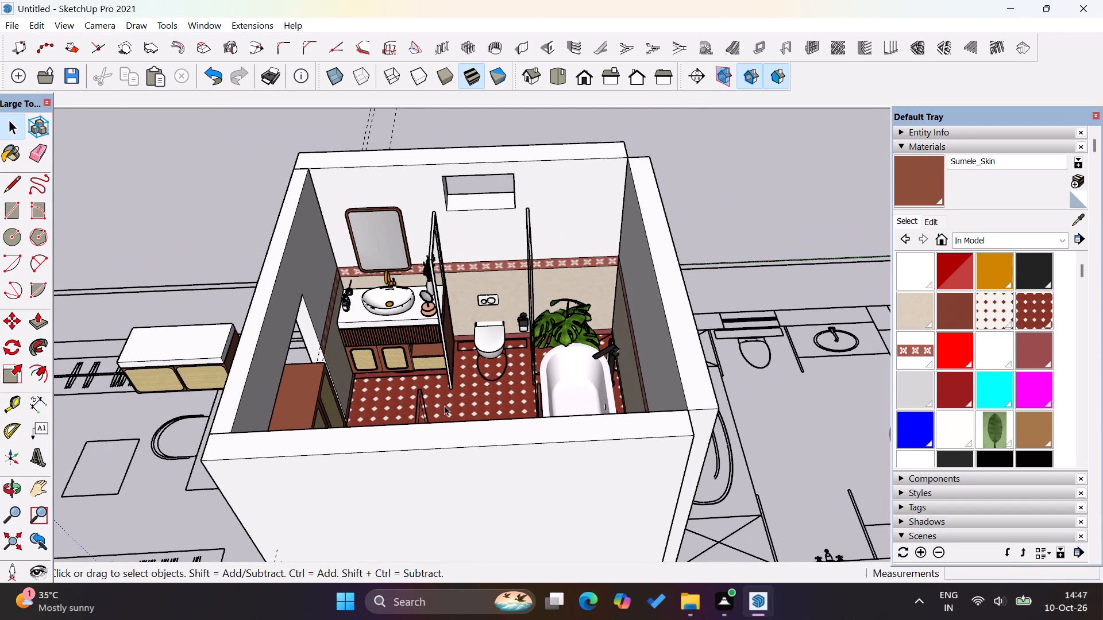
{"action": "scroll", "coordinate": [315, 363], "scroll_direction": "up", "scroll_amount": 4}
{"action": "middle_click_drag", "start_coordinate": [569, 392], "coordinate": [244, 429]}
{"action": "scroll", "coordinate": [333, 289], "scroll_direction": "up", "scroll_amount": 8}
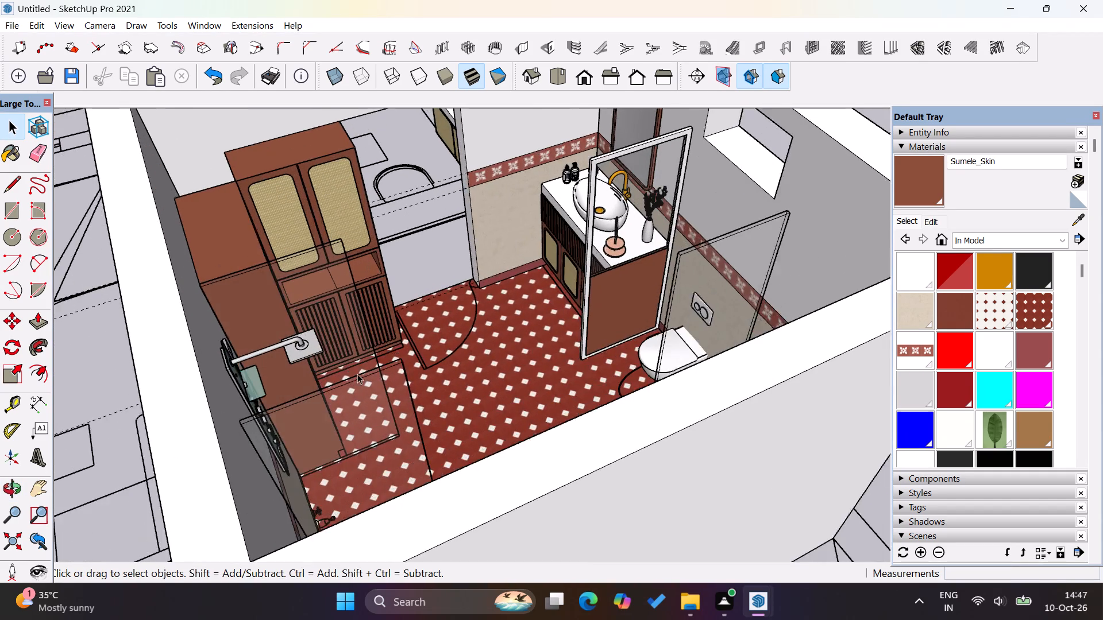
Delete the spare white-topped cabinet with rattan doors standing on the floor plan outside the bathroom.
{"action": "scroll", "coordinate": [402, 463], "scroll_direction": "down", "scroll_amount": 20}
{"action": "scroll", "coordinate": [402, 463], "scroll_direction": "down", "scroll_amount": 1}
{"action": "middle_click_drag", "start_coordinate": [221, 420], "coordinate": [481, 435]}
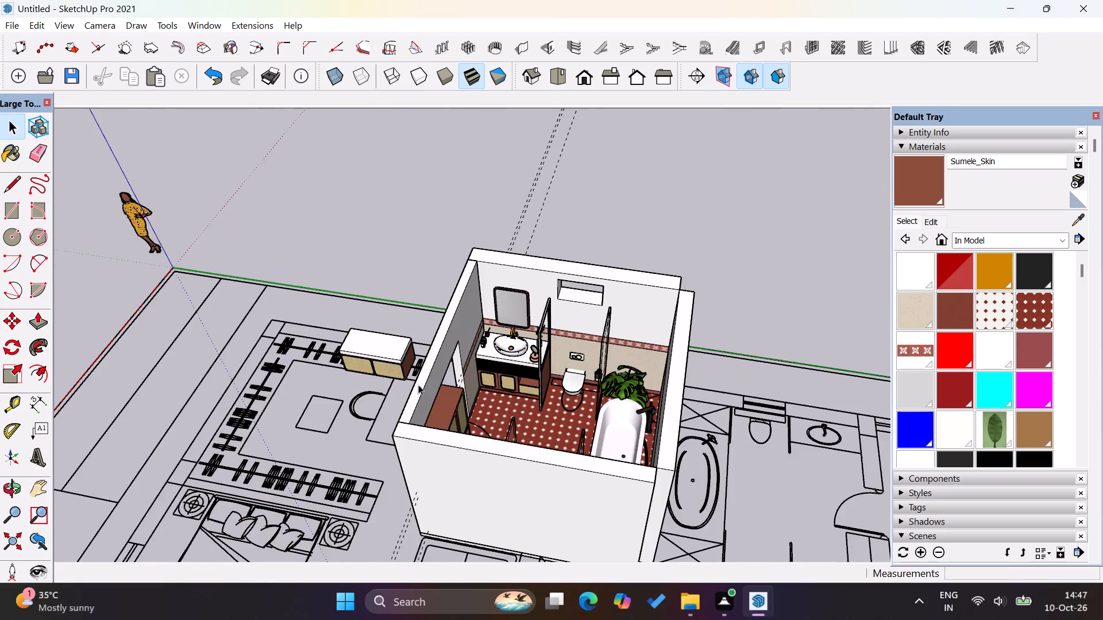
{"action": "scroll", "coordinate": [396, 351], "scroll_direction": "up", "scroll_amount": 4}
{"action": "left_click", "coordinate": [391, 367]}
{"action": "key", "text": "Delete"}
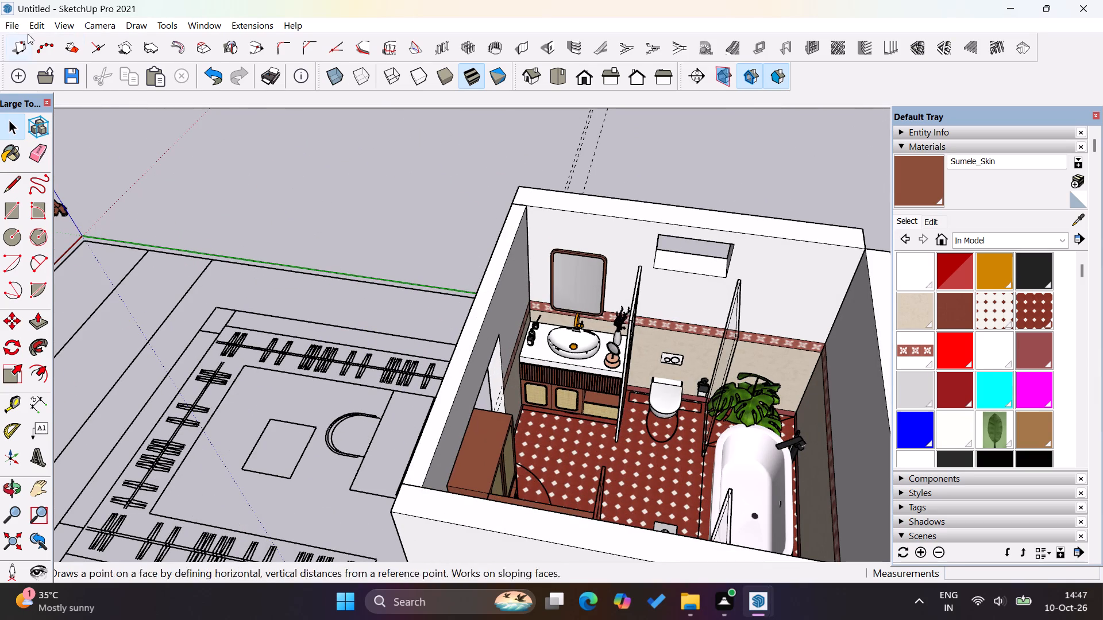
Delete all guides from the model.
{"action": "left_click", "coordinate": [29, 25]}
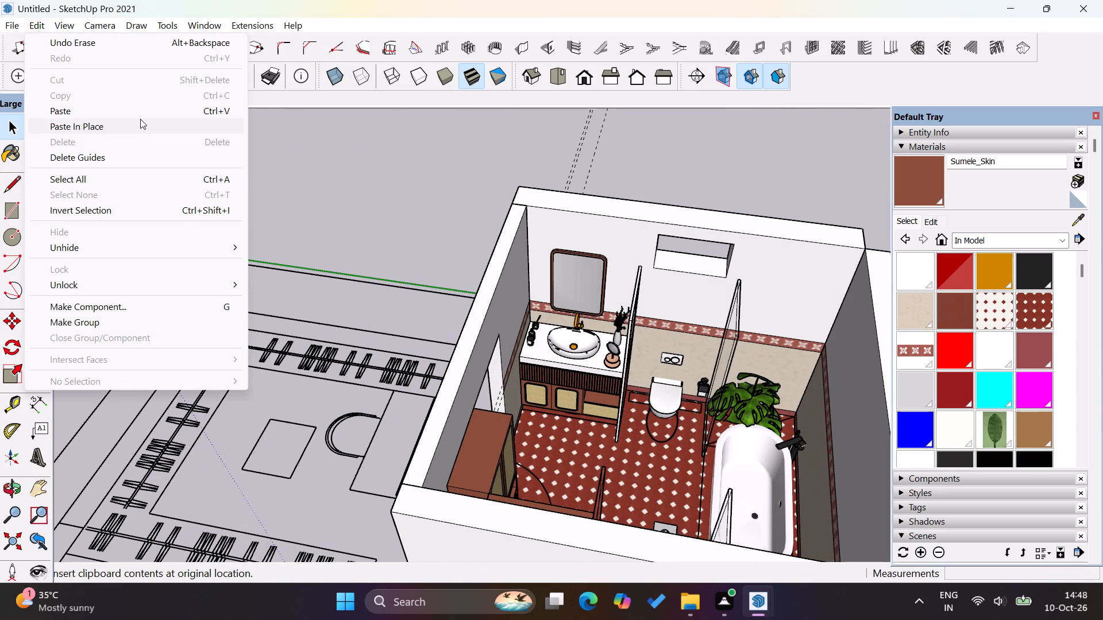
{"action": "left_click", "coordinate": [128, 162]}
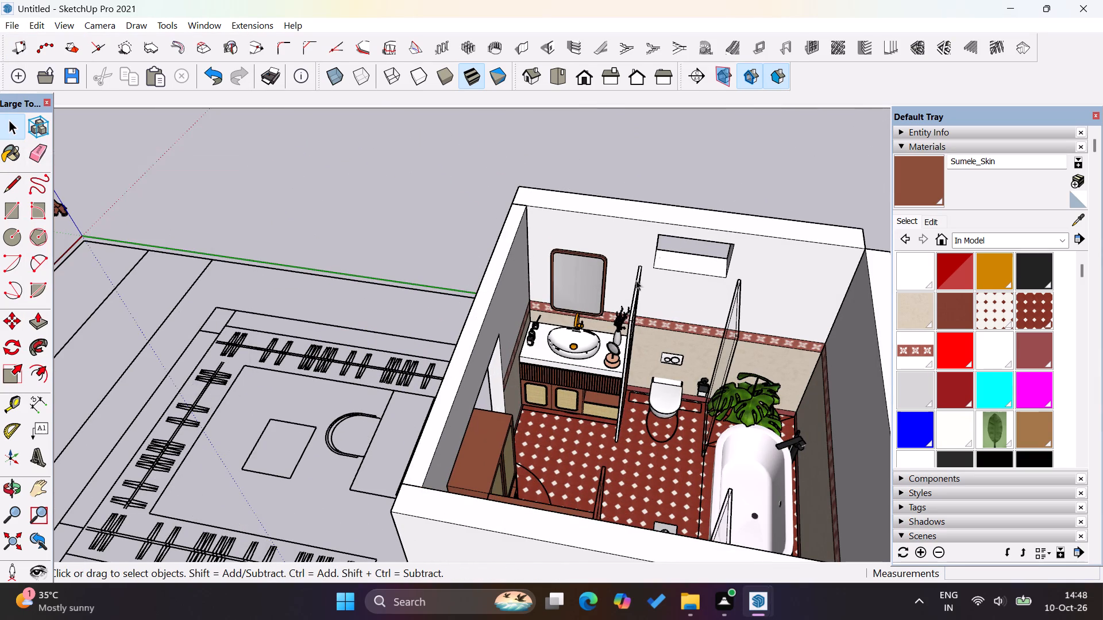
Place a section plane on the outer face of the wall opposite the vanity, keeping the default name and symbol.
{"action": "scroll", "coordinate": [586, 333], "scroll_direction": "up", "scroll_amount": 4}
{"action": "scroll", "coordinate": [376, 272], "scroll_direction": "down", "scroll_amount": 7}
{"action": "middle_click_drag", "start_coordinate": [581, 430], "coordinate": [625, 349]}
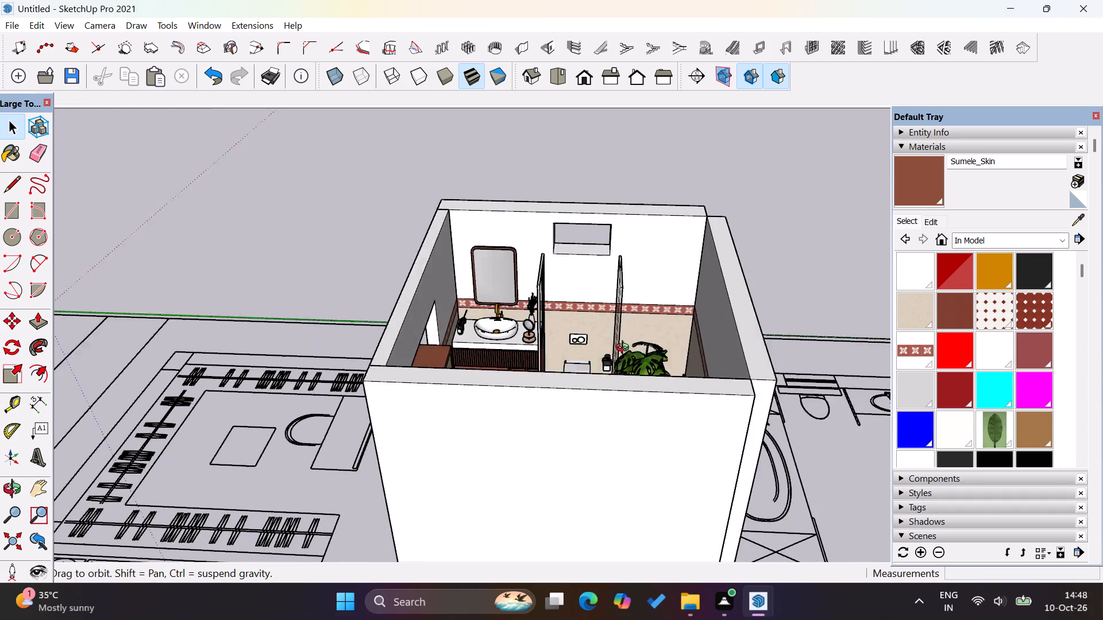
{"action": "middle_click_drag", "start_coordinate": [625, 349], "coordinate": [636, 403]}
{"action": "scroll", "coordinate": [636, 403], "scroll_direction": "down", "scroll_amount": 1}
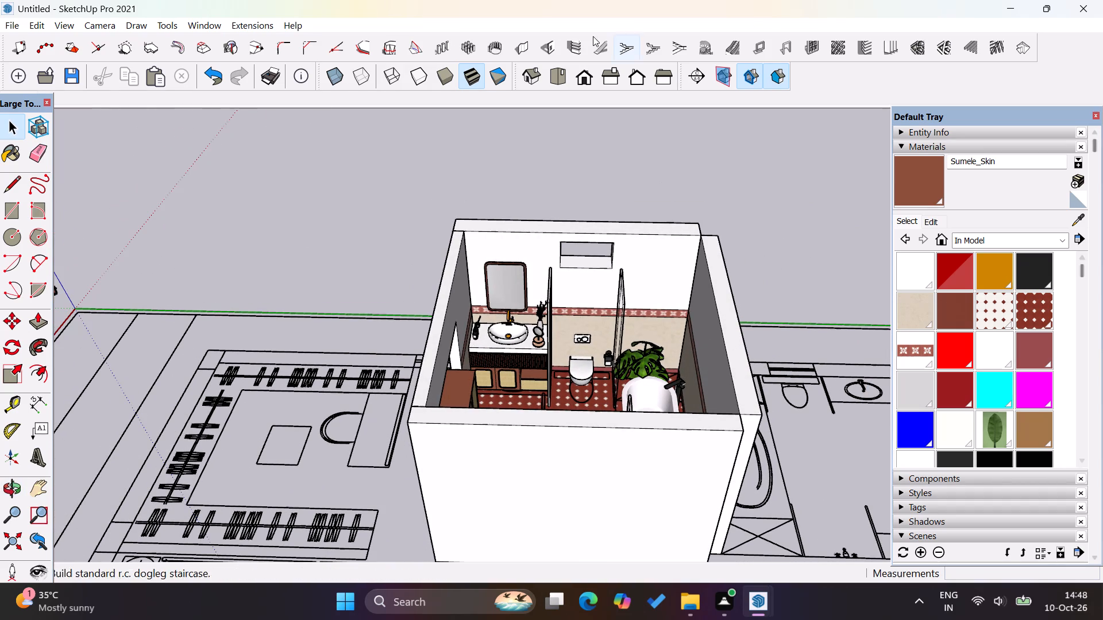
{"action": "left_click", "coordinate": [698, 76]}
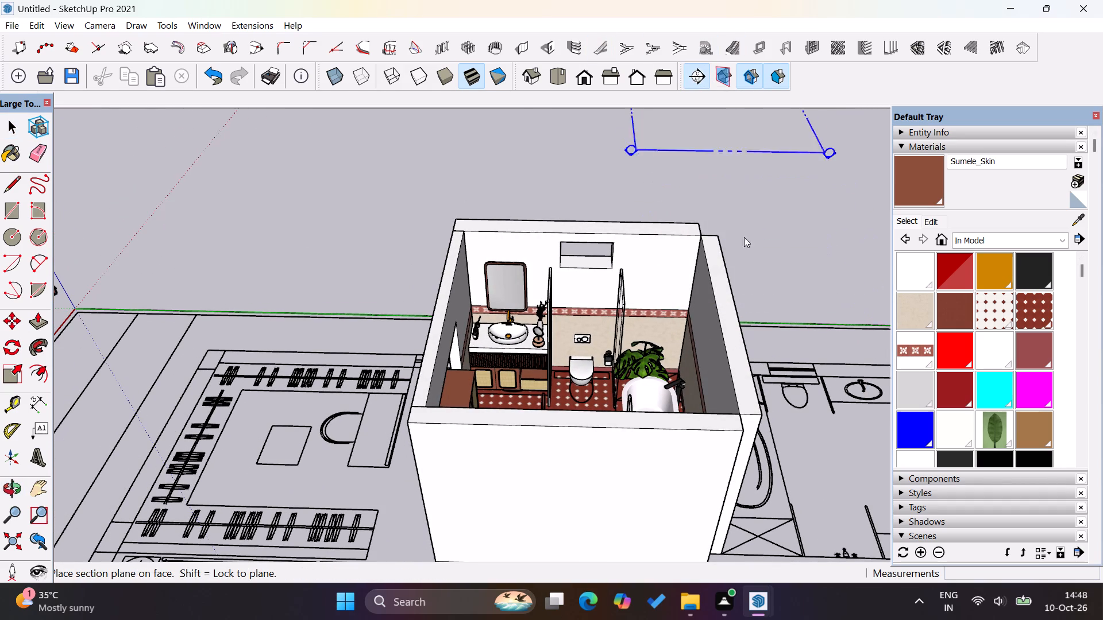
{"action": "left_click", "coordinate": [550, 439]}
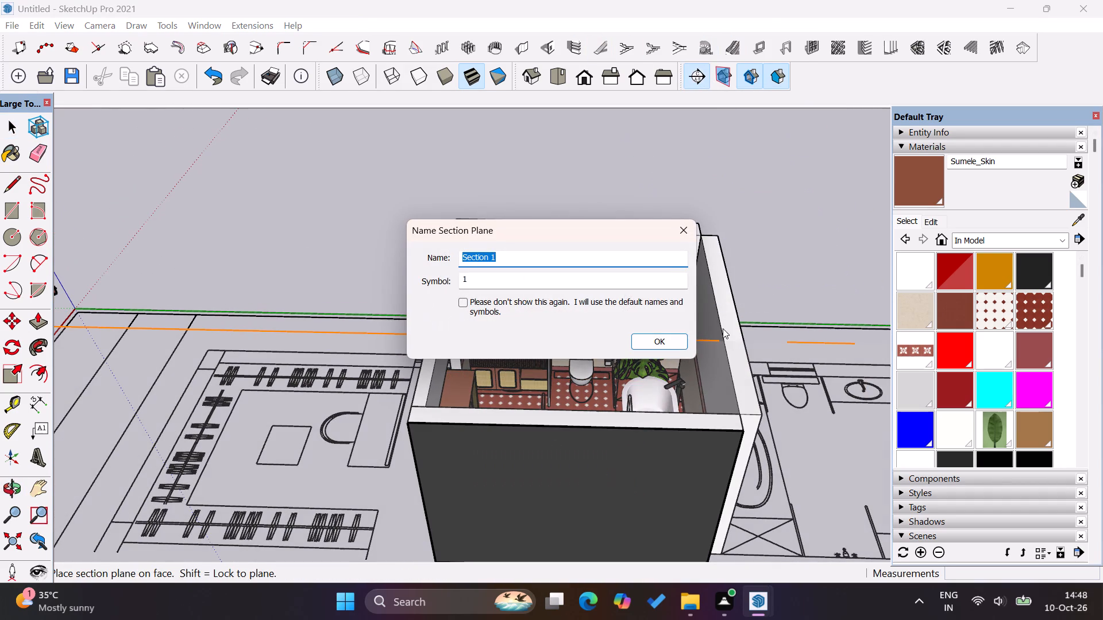
{"action": "left_click", "coordinate": [679, 339]}
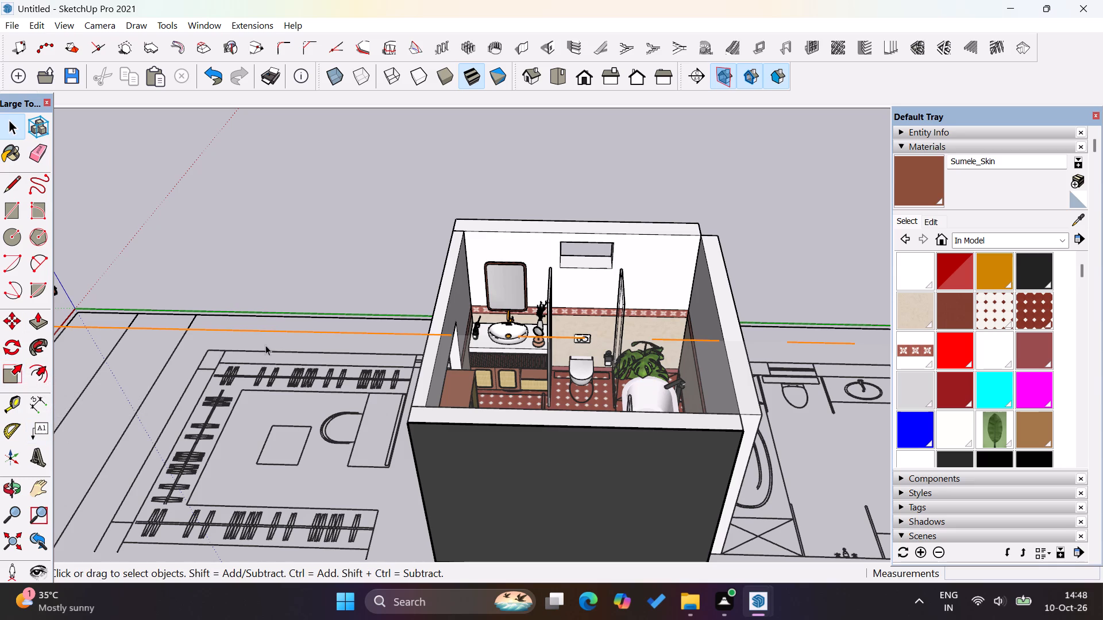
Move the section plane about 5' into the room so the cut exposes the bathroom interior.
{"action": "left_click", "coordinate": [301, 334]}
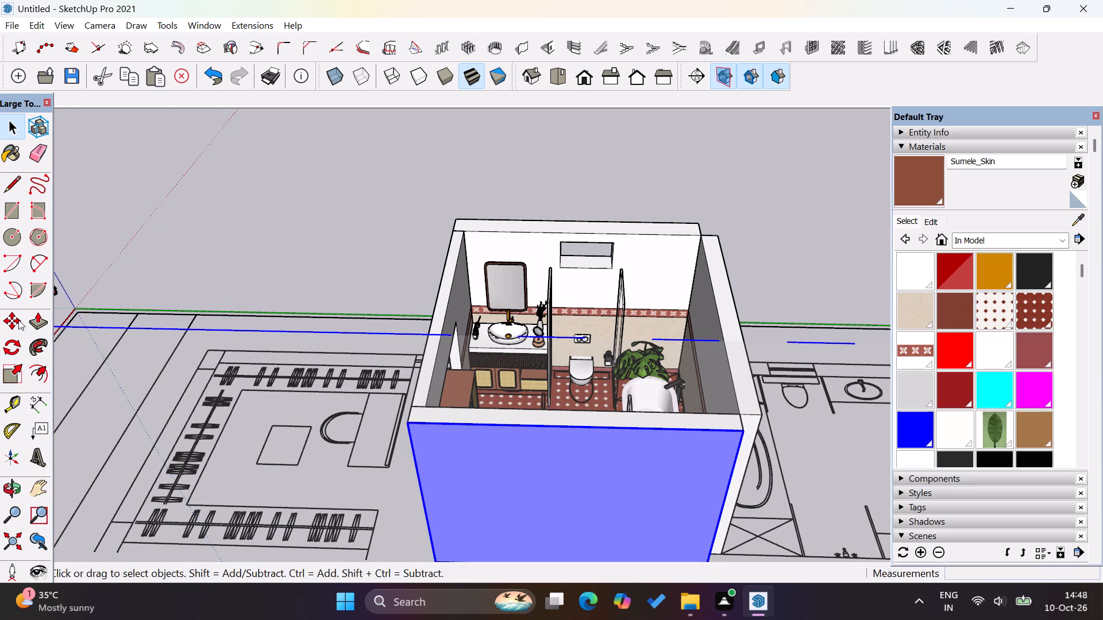
{"action": "left_click", "coordinate": [18, 320]}
{"action": "left_click", "coordinate": [291, 329]}
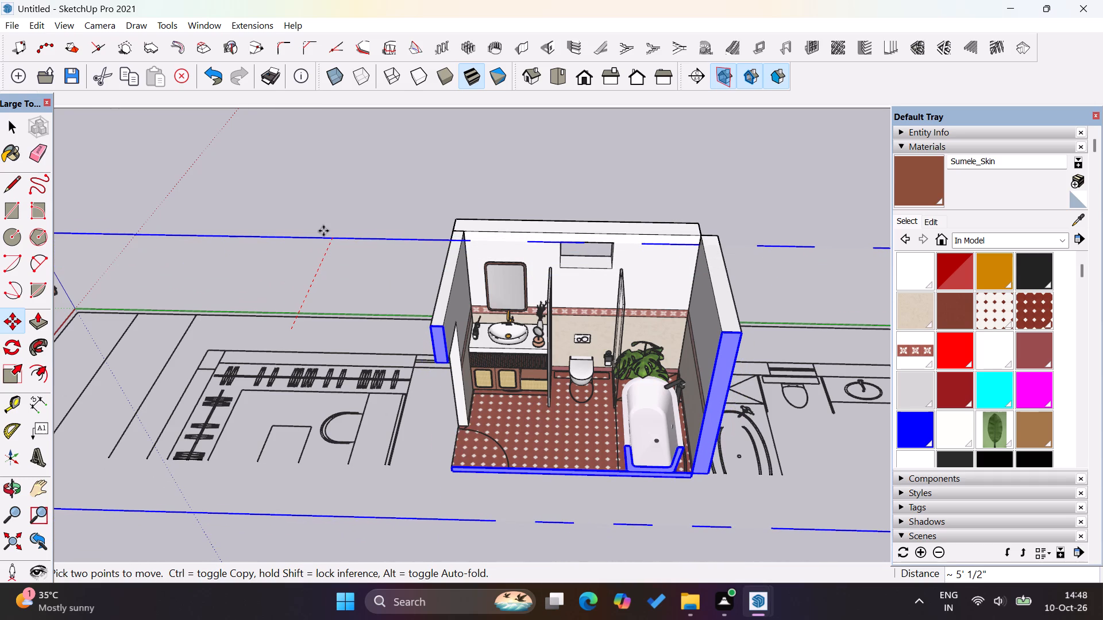
{"action": "left_click", "coordinate": [323, 230]}
{"action": "left_click", "coordinate": [7, 125]}
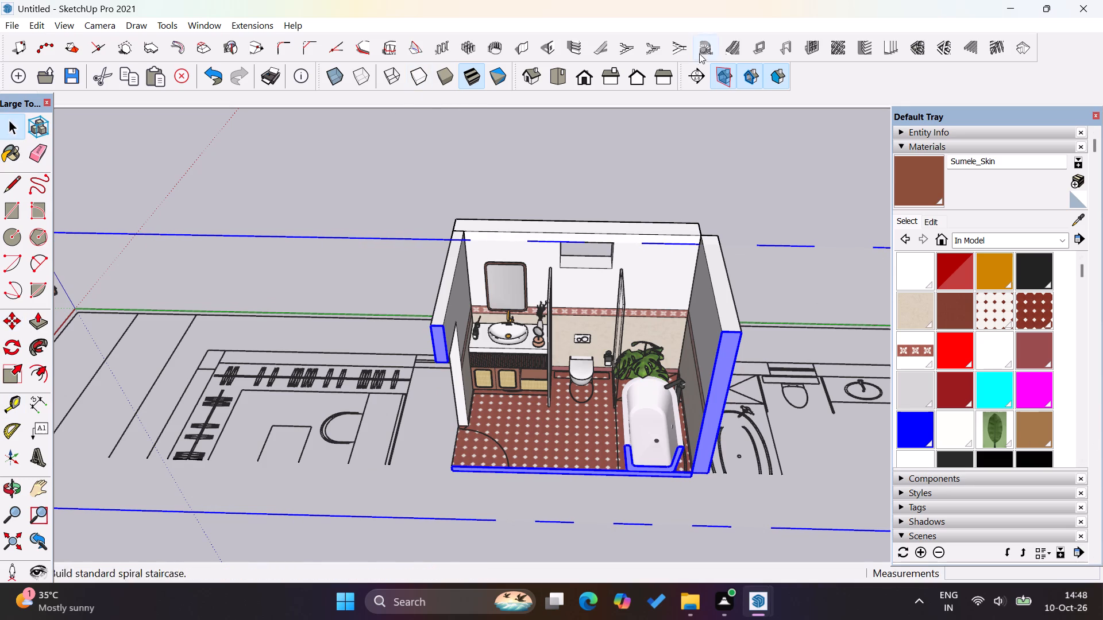
Show the cut bathroom in the standard right view and inspect the vanity wall.
{"action": "left_click", "coordinate": [581, 77]}
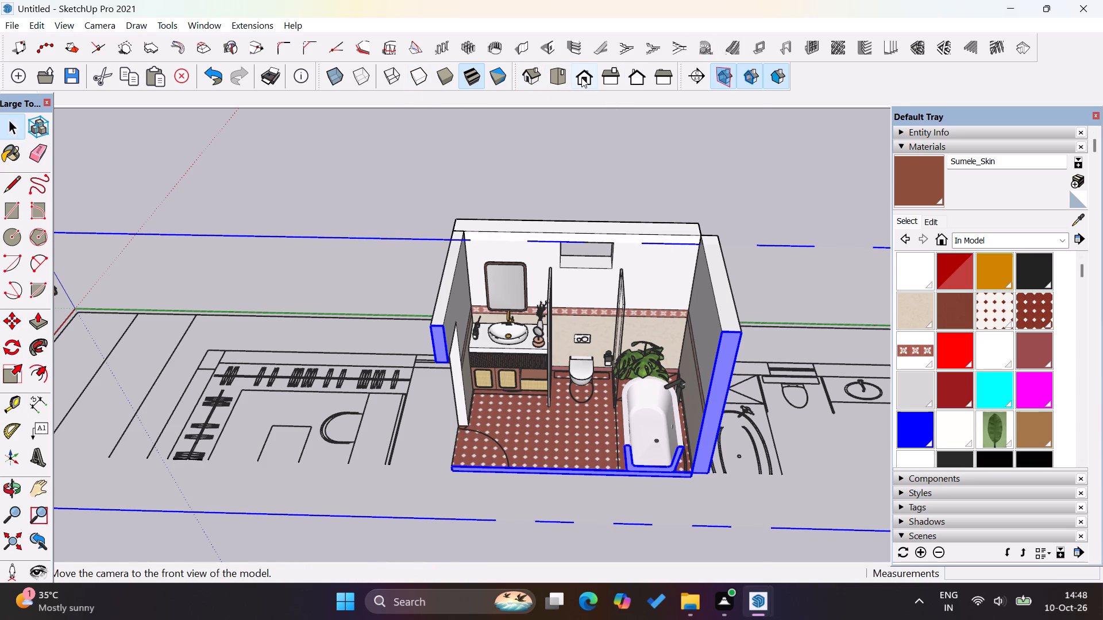
{"action": "left_click", "coordinate": [613, 75]}
{"action": "left_click", "coordinate": [689, 183]}
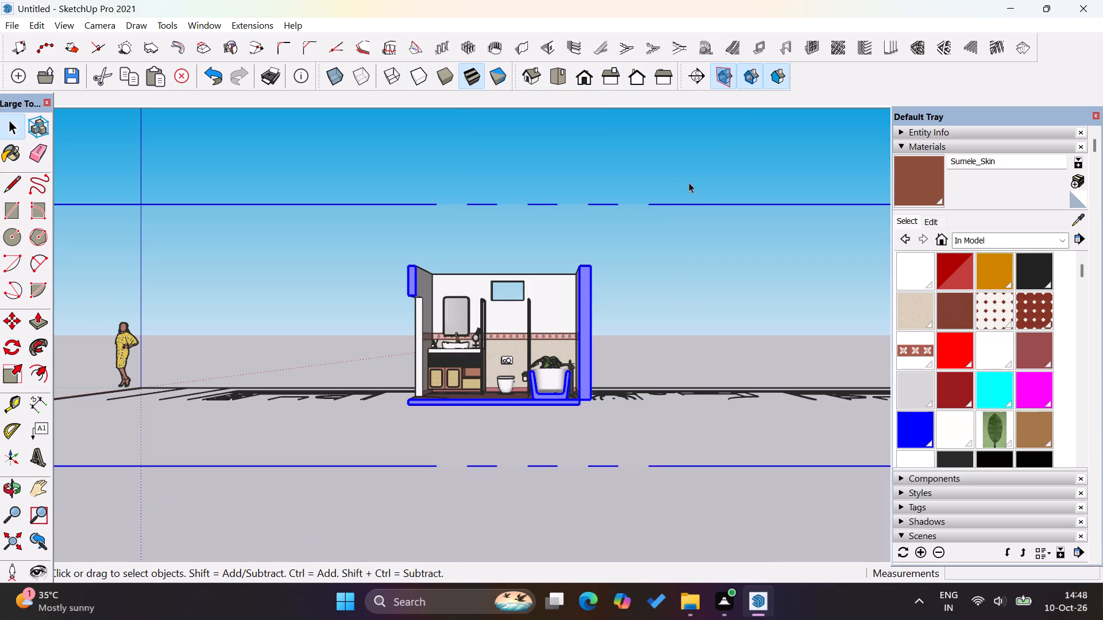
{"action": "scroll", "coordinate": [543, 346], "scroll_direction": "up", "scroll_amount": 14}
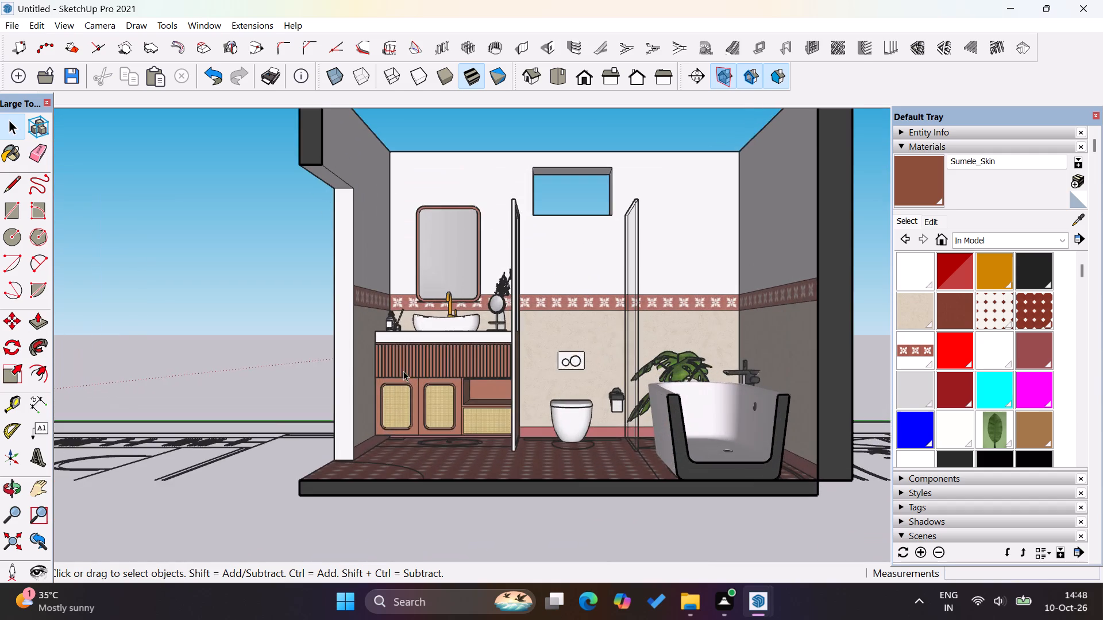
{"action": "scroll", "coordinate": [306, 492], "scroll_direction": "down", "scroll_amount": 5}
{"action": "scroll", "coordinate": [479, 291], "scroll_direction": "up", "scroll_amount": 4}
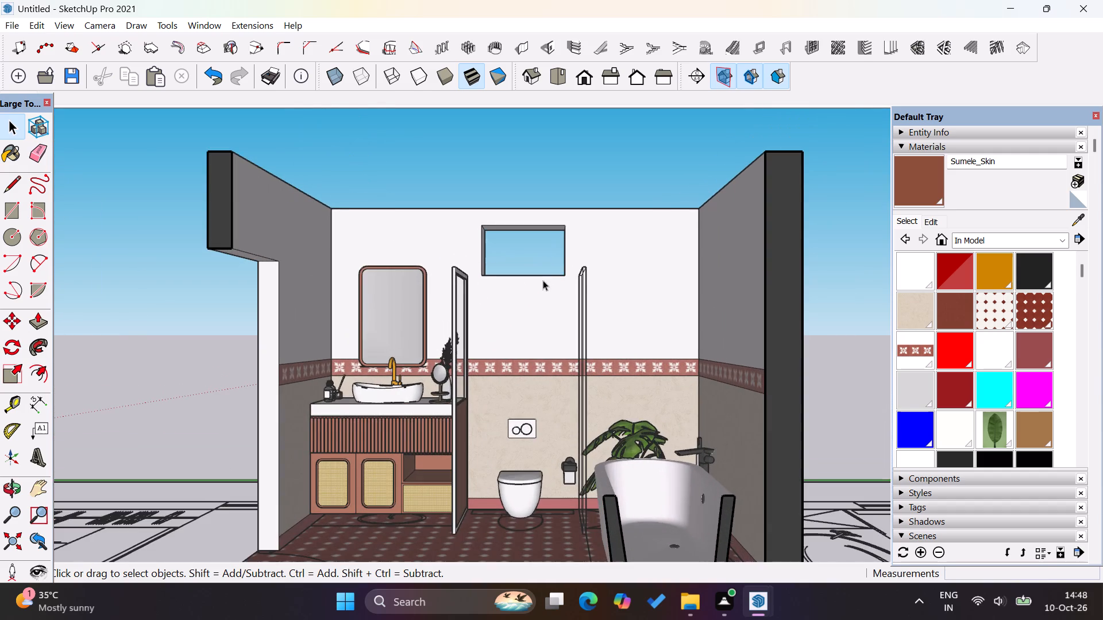
{"action": "scroll", "coordinate": [545, 281], "scroll_direction": "down", "scroll_amount": 4}
Close the window opening in the back wall by push-pulling its sill face up 1' 6" to the top edge.
{"action": "scroll", "coordinate": [516, 262], "scroll_direction": "up", "scroll_amount": 7}
{"action": "middle_click_drag", "start_coordinate": [551, 303], "coordinate": [553, 401]}
{"action": "scroll", "coordinate": [542, 288], "scroll_direction": "up", "scroll_amount": 4}
{"action": "double_click", "coordinate": [542, 286]}
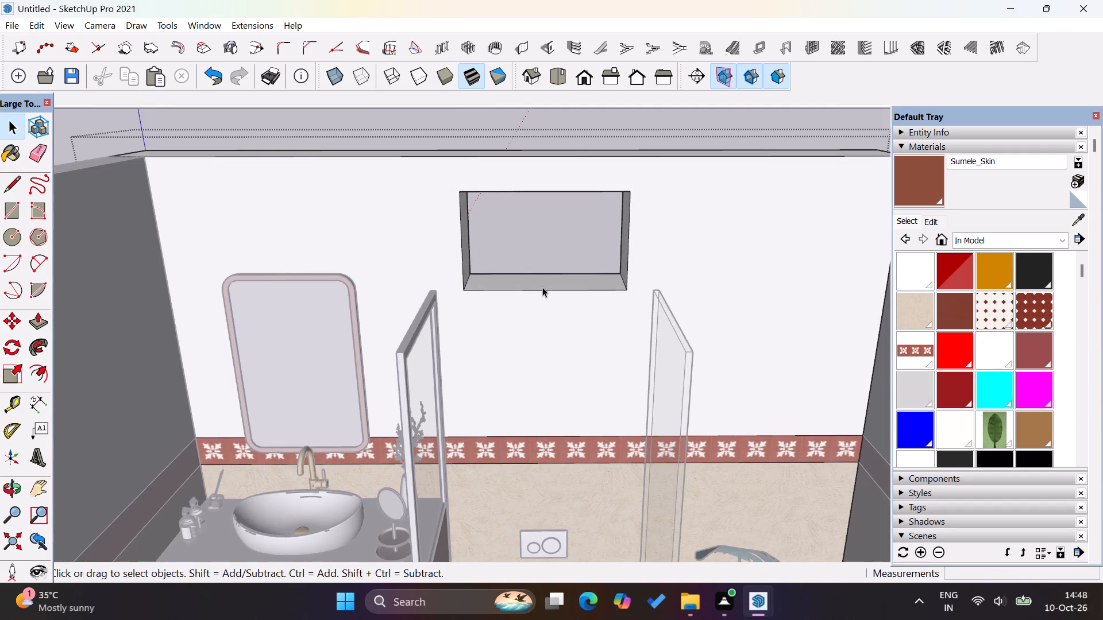
{"action": "left_click", "coordinate": [45, 321]}
{"action": "left_click", "coordinate": [562, 277]}
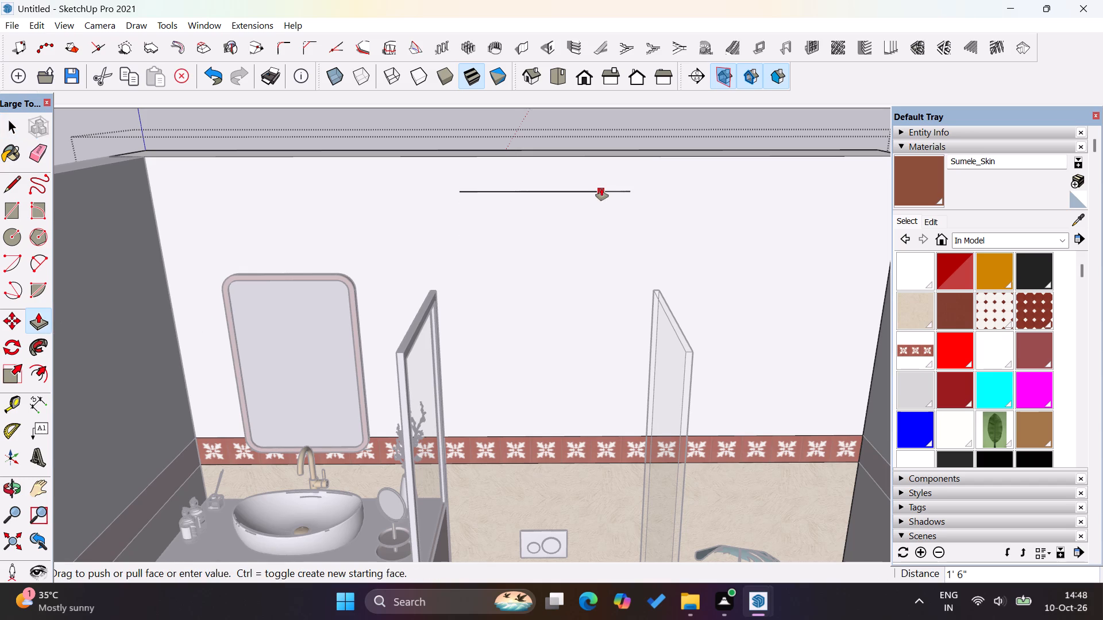
{"action": "left_click", "coordinate": [601, 188]}
{"action": "scroll", "coordinate": [537, 248], "scroll_direction": "down", "scroll_amount": 11}
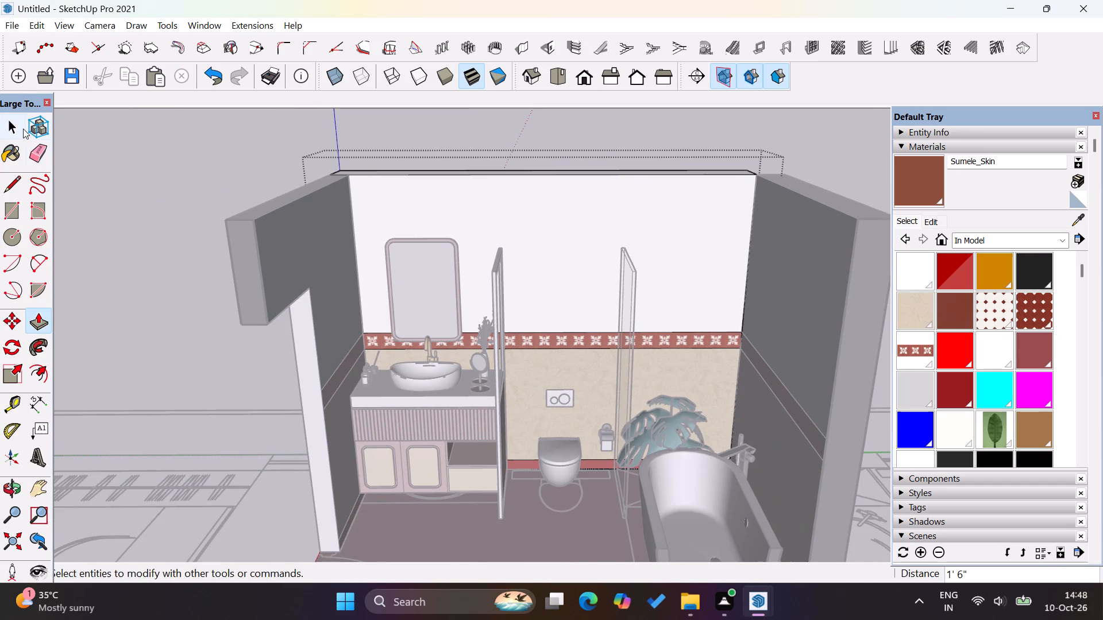
{"action": "left_click", "coordinate": [22, 127]}
{"action": "left_click", "coordinate": [71, 144]}
Examine the cut-open bathroom from slightly different heights and distances, checking the back wall and fixtures.
{"action": "scroll", "coordinate": [669, 258], "scroll_direction": "down", "scroll_amount": 4}
{"action": "middle_click_drag", "start_coordinate": [649, 363], "coordinate": [653, 292]}
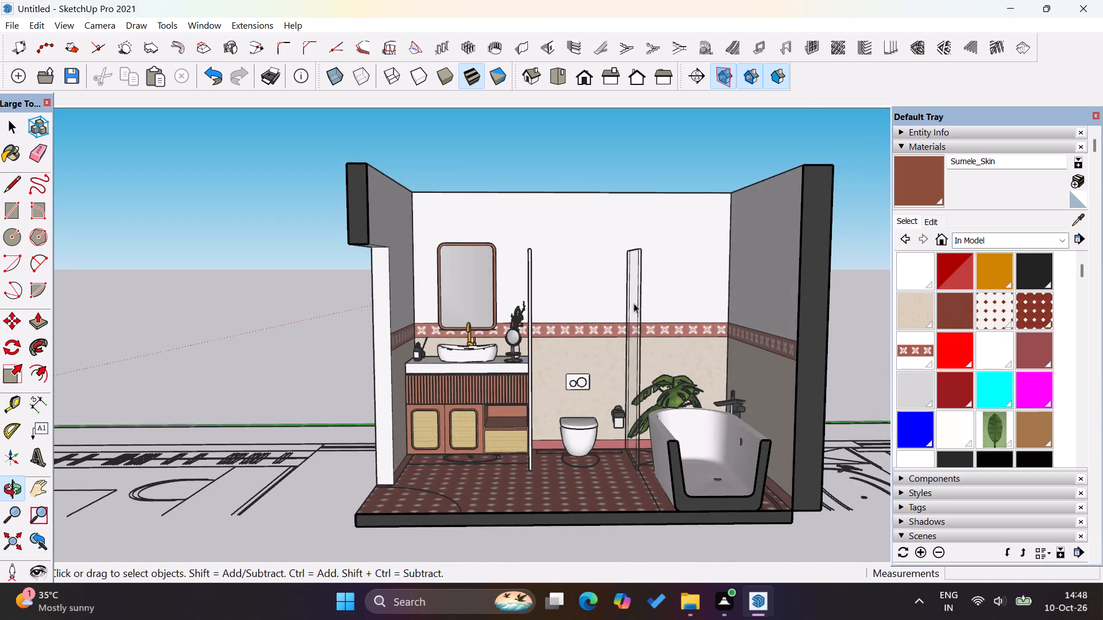
{"action": "scroll", "coordinate": [633, 354], "scroll_direction": "up", "scroll_amount": 3}
{"action": "scroll", "coordinate": [540, 319], "scroll_direction": "down", "scroll_amount": 4}
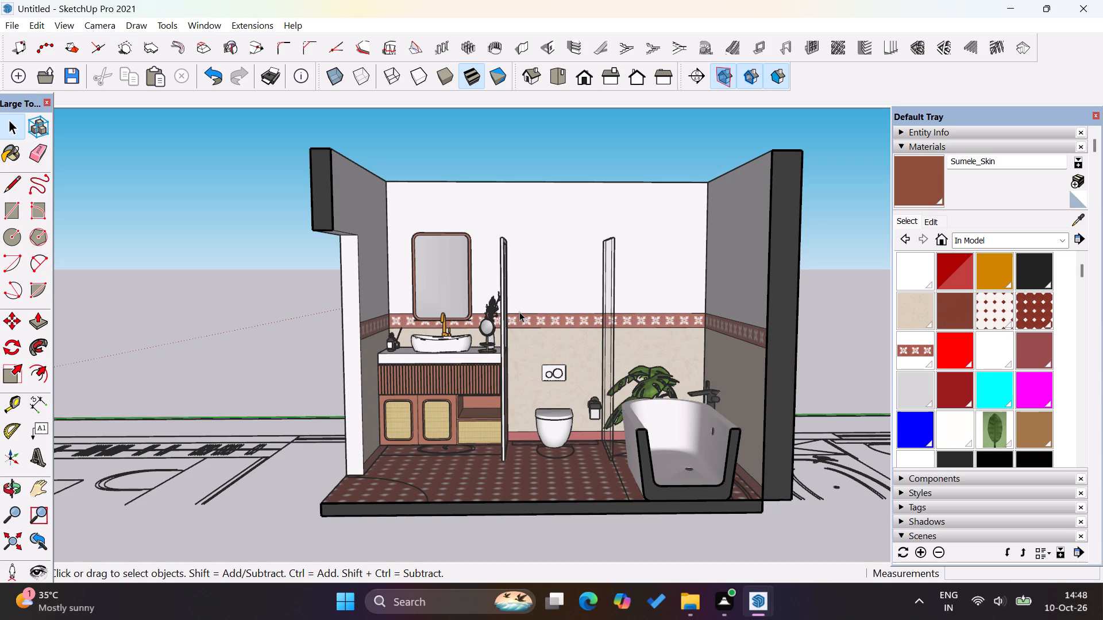
{"action": "scroll", "coordinate": [516, 308], "scroll_direction": "up", "scroll_amount": 4}
{"action": "scroll", "coordinate": [502, 307], "scroll_direction": "down", "scroll_amount": 4}
{"action": "scroll", "coordinate": [627, 376], "scroll_direction": "up", "scroll_amount": 1}
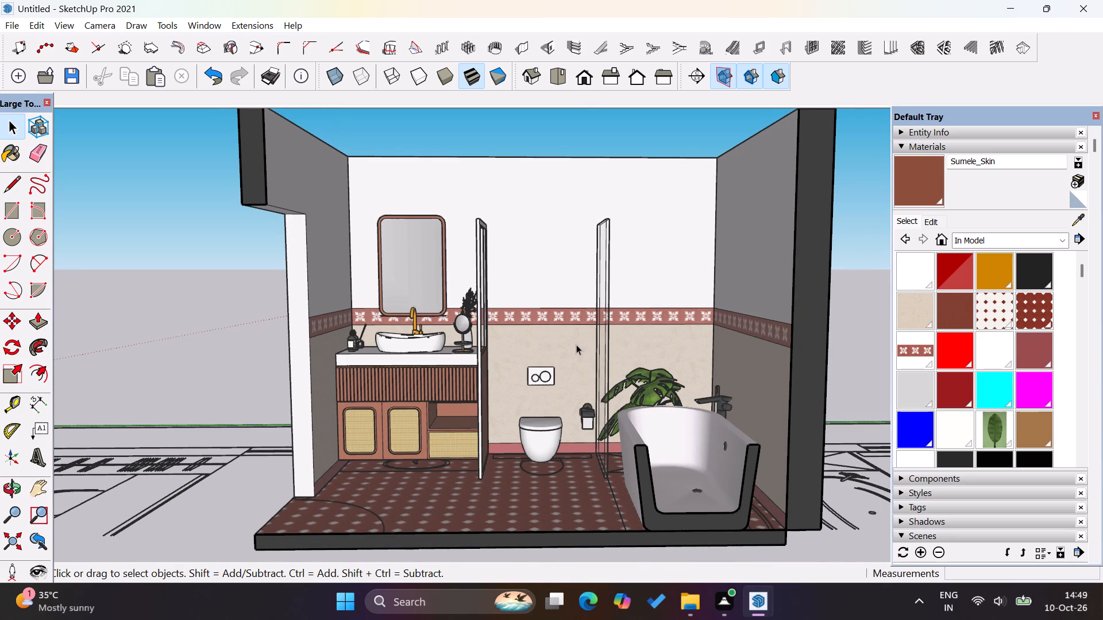
{"action": "scroll", "coordinate": [576, 344], "scroll_direction": "down", "scroll_amount": 1}
{"action": "middle_click_drag", "start_coordinate": [513, 367], "coordinate": [504, 340]}
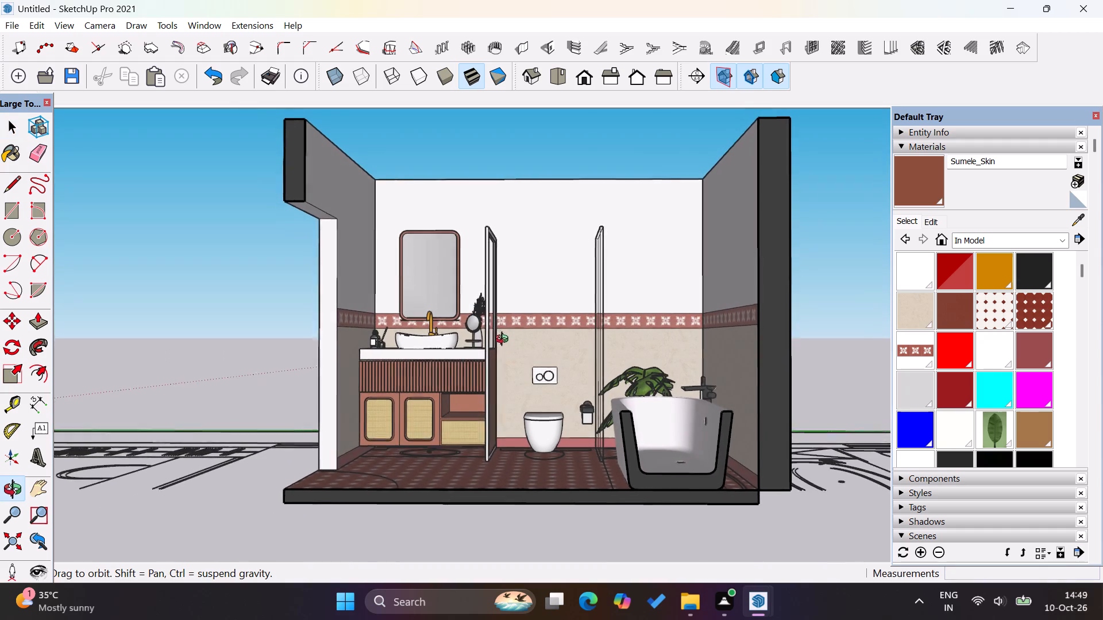
{"action": "middle_click_drag", "start_coordinate": [504, 340], "coordinate": [506, 355]}
{"action": "scroll", "coordinate": [507, 305], "scroll_direction": "up", "scroll_amount": 2}
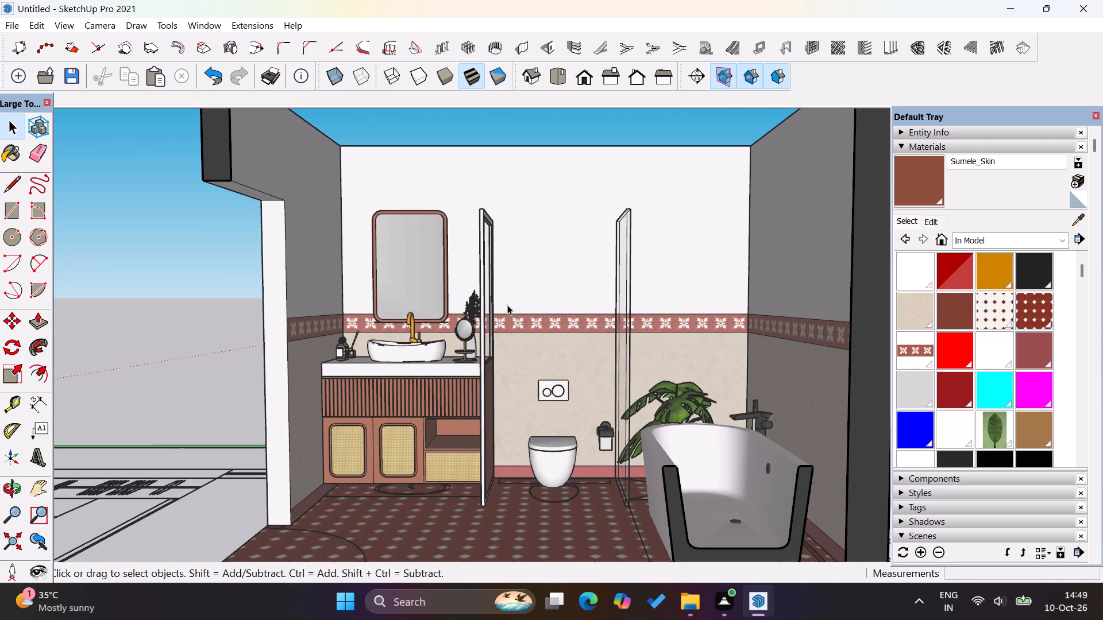
{"action": "scroll", "coordinate": [430, 318], "scroll_direction": "down", "scroll_amount": 3}
{"action": "scroll", "coordinate": [543, 307], "scroll_direction": "up", "scroll_amount": 1}
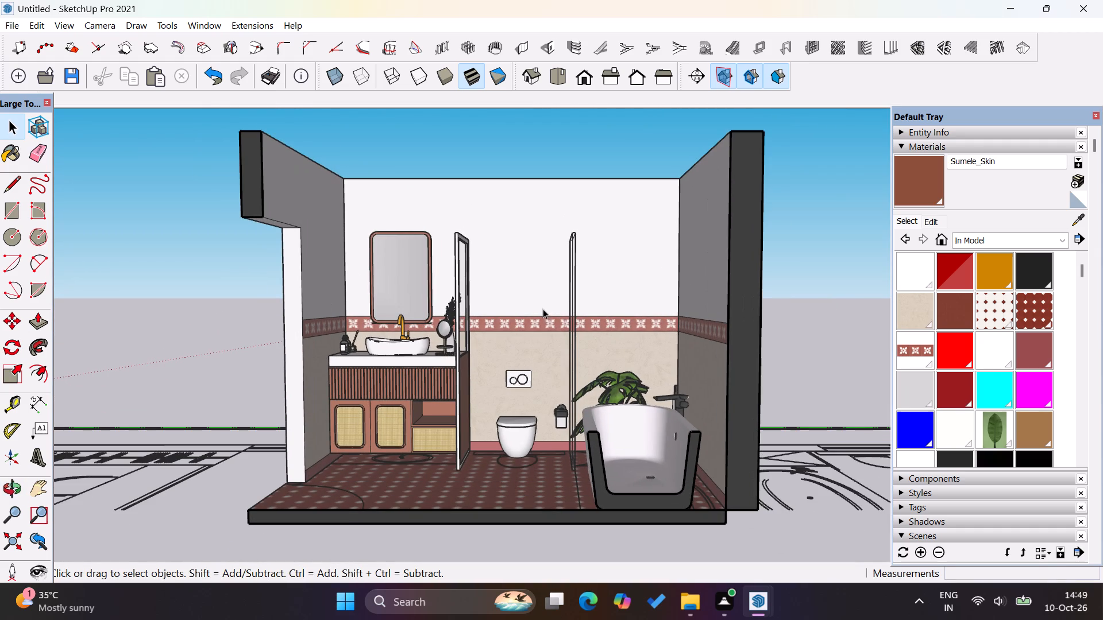
{"action": "middle_click_drag", "start_coordinate": [544, 350], "coordinate": [547, 319]}
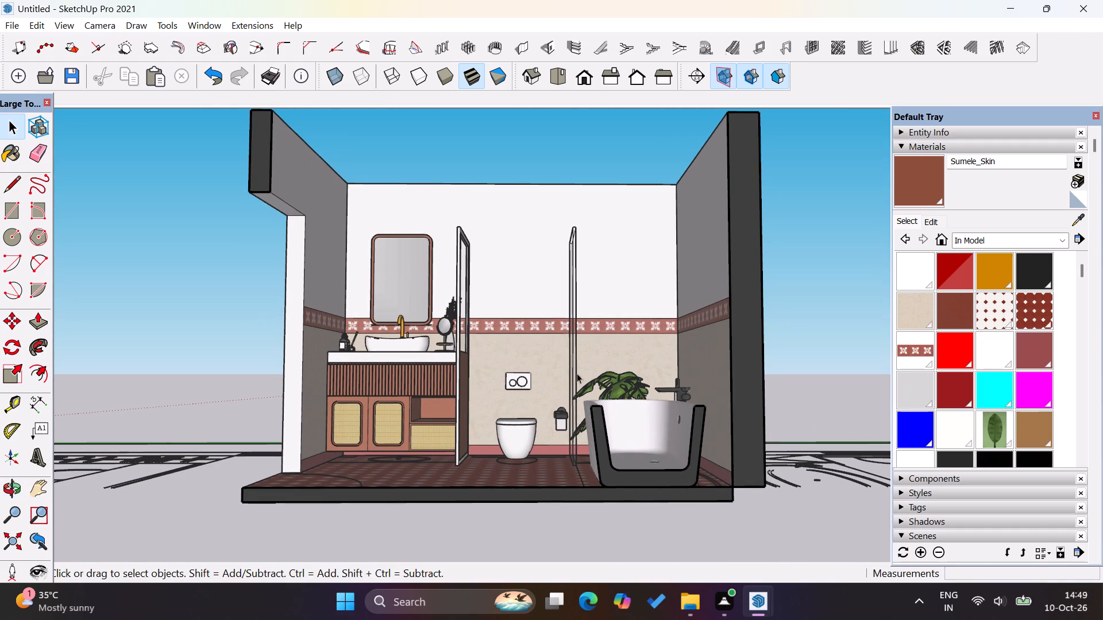
Set the camera to the standard right view and frame the whole bathroom section.
{"action": "left_click", "coordinate": [611, 75]}
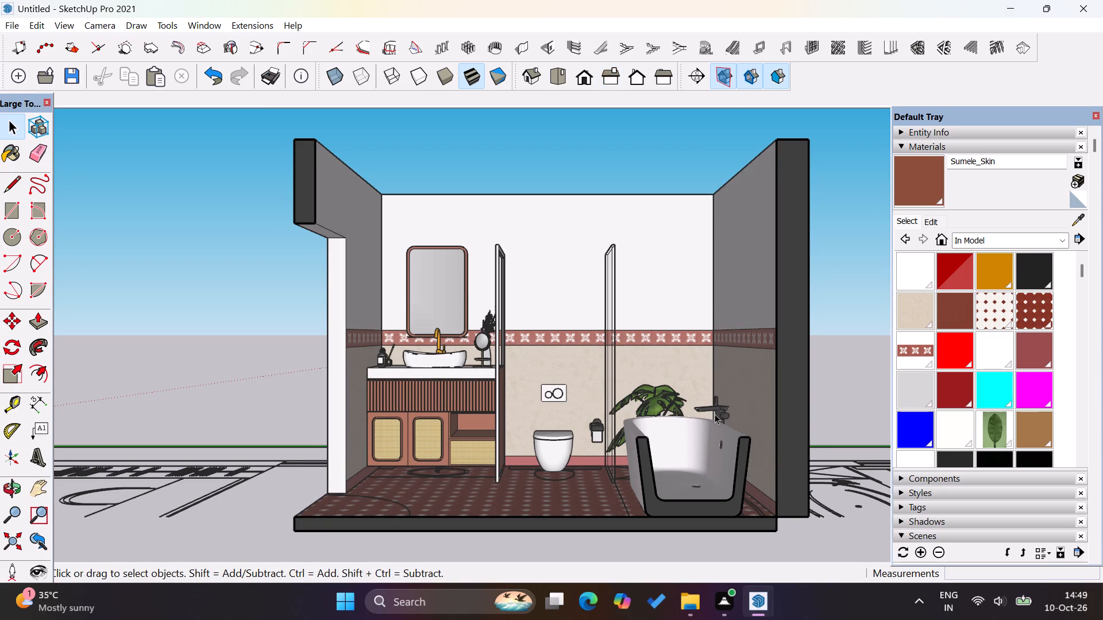
{"action": "scroll", "coordinate": [421, 407], "scroll_direction": "down", "scroll_amount": 4}
{"action": "scroll", "coordinate": [502, 384], "scroll_direction": "up", "scroll_amount": 4}
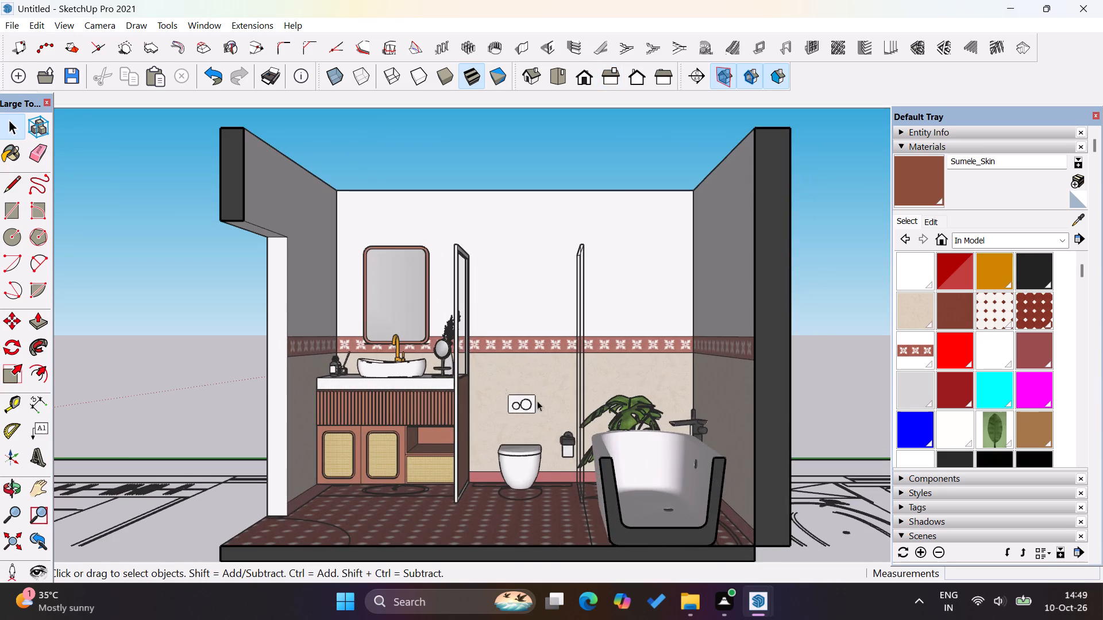
{"action": "scroll", "coordinate": [595, 421], "scroll_direction": "down", "scroll_amount": 1}
{"action": "scroll", "coordinate": [587, 420], "scroll_direction": "up", "scroll_amount": 2}
{"action": "scroll", "coordinate": [540, 392], "scroll_direction": "down", "scroll_amount": 2}
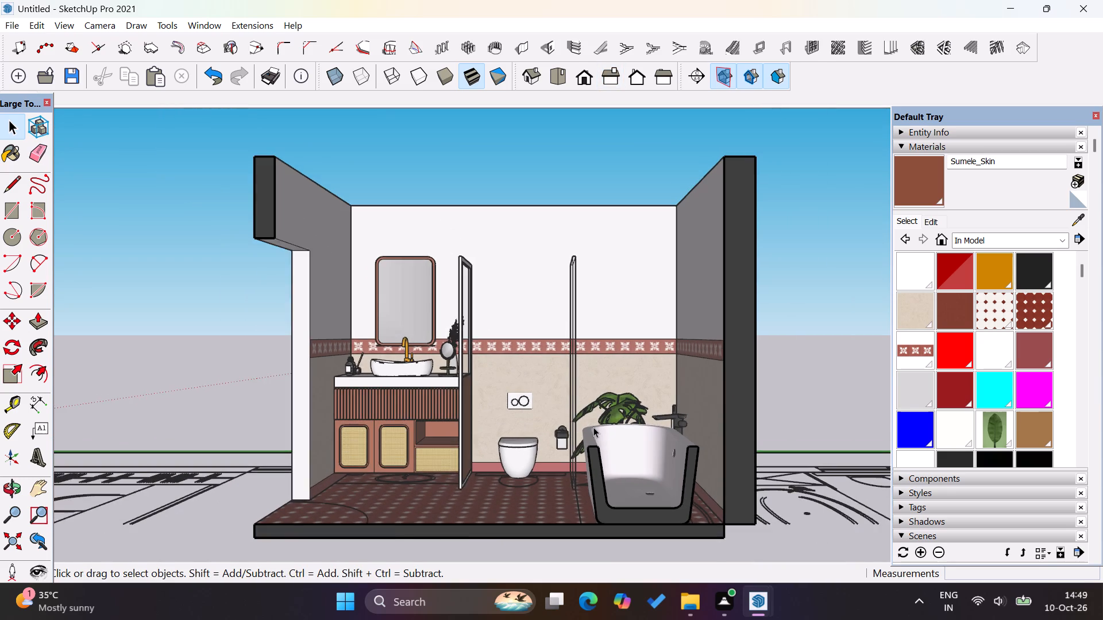
{"action": "scroll", "coordinate": [593, 427], "scroll_direction": "up", "scroll_amount": 1}
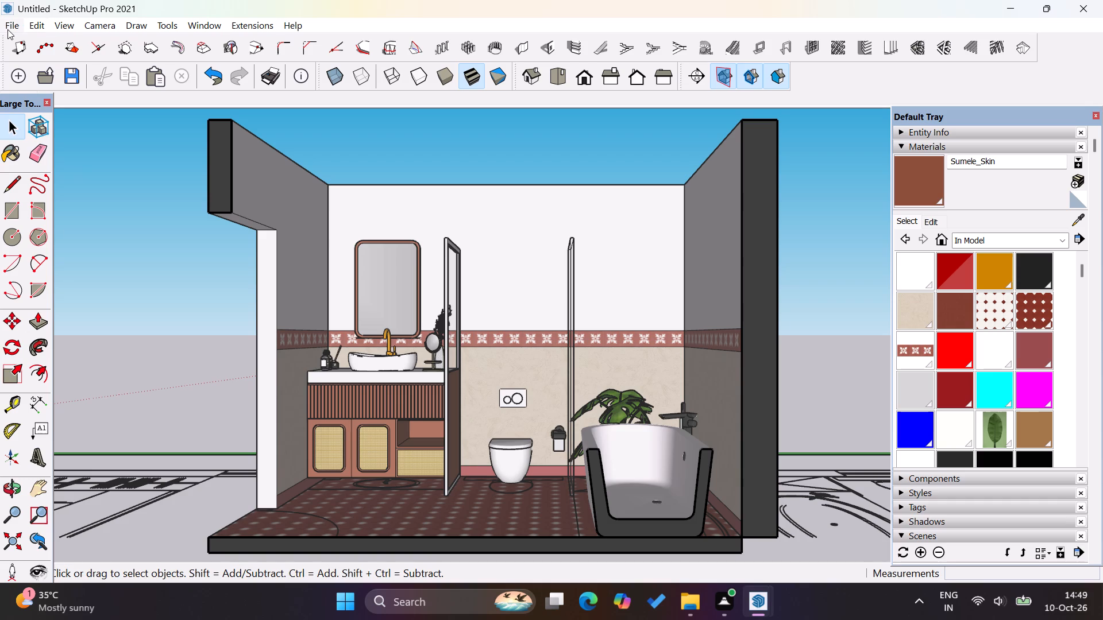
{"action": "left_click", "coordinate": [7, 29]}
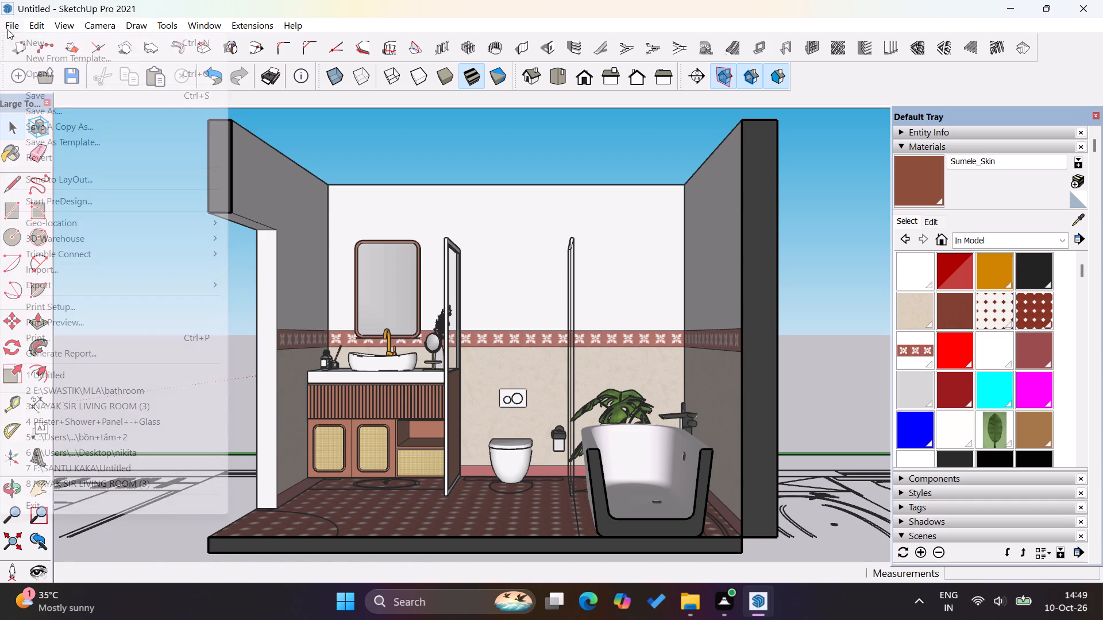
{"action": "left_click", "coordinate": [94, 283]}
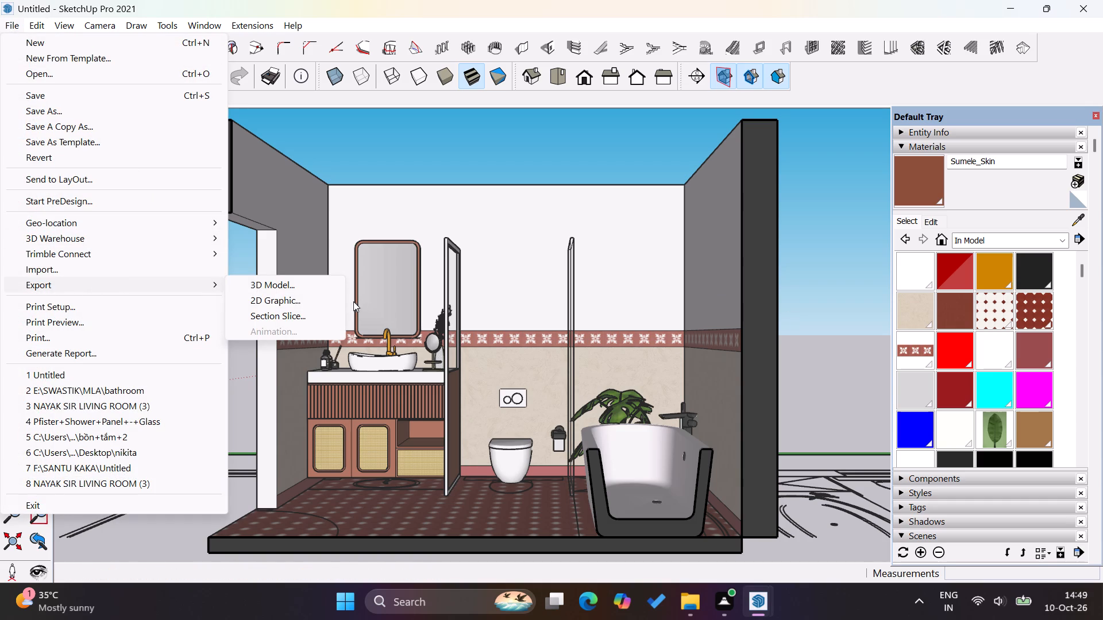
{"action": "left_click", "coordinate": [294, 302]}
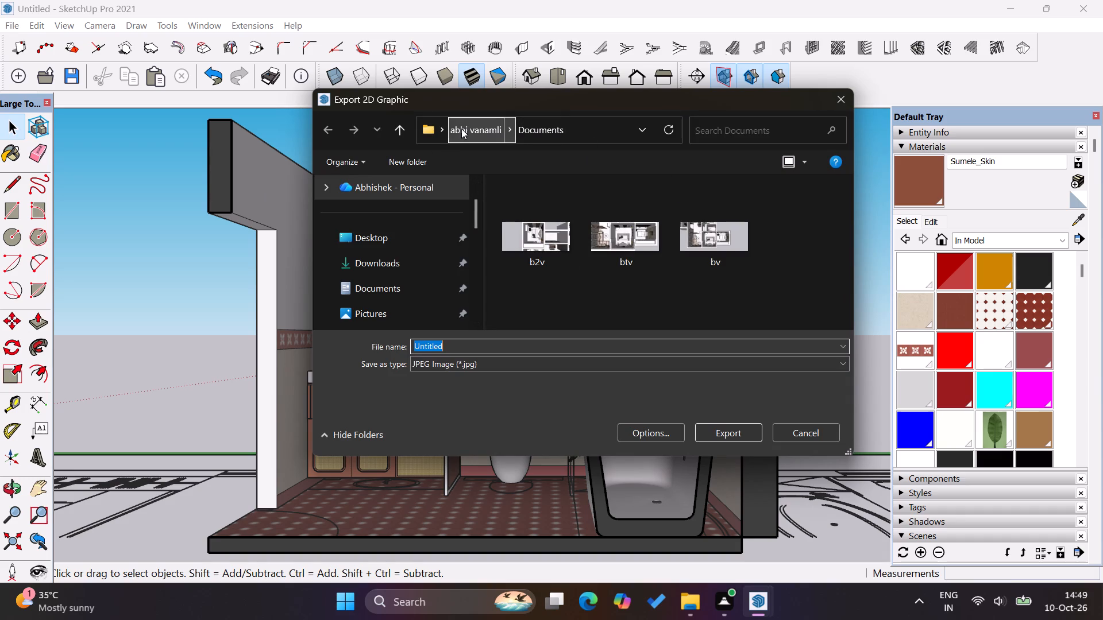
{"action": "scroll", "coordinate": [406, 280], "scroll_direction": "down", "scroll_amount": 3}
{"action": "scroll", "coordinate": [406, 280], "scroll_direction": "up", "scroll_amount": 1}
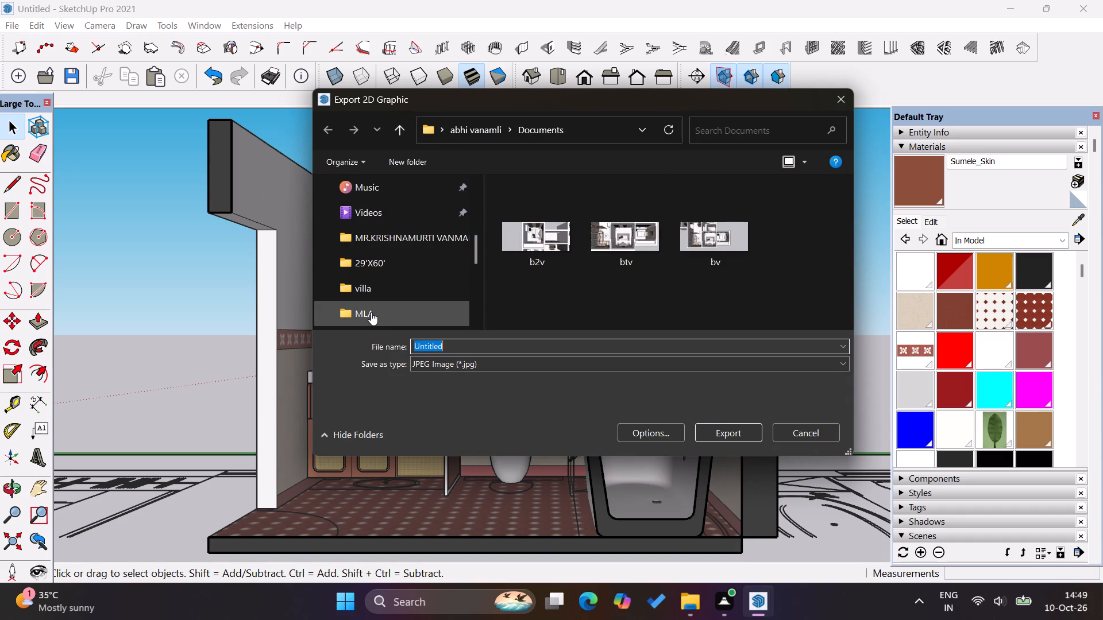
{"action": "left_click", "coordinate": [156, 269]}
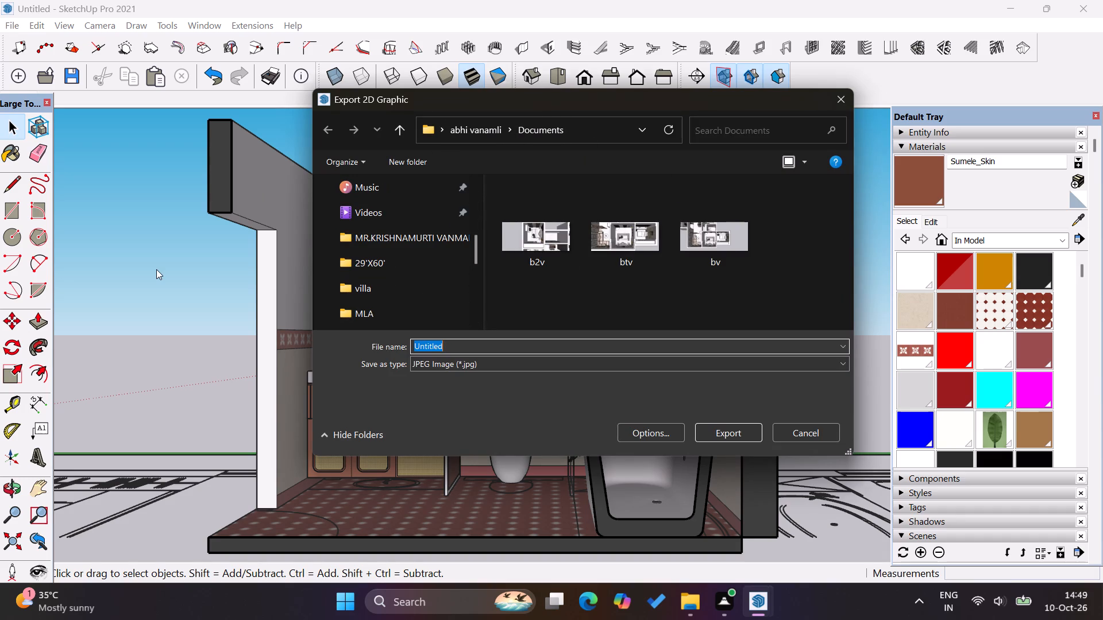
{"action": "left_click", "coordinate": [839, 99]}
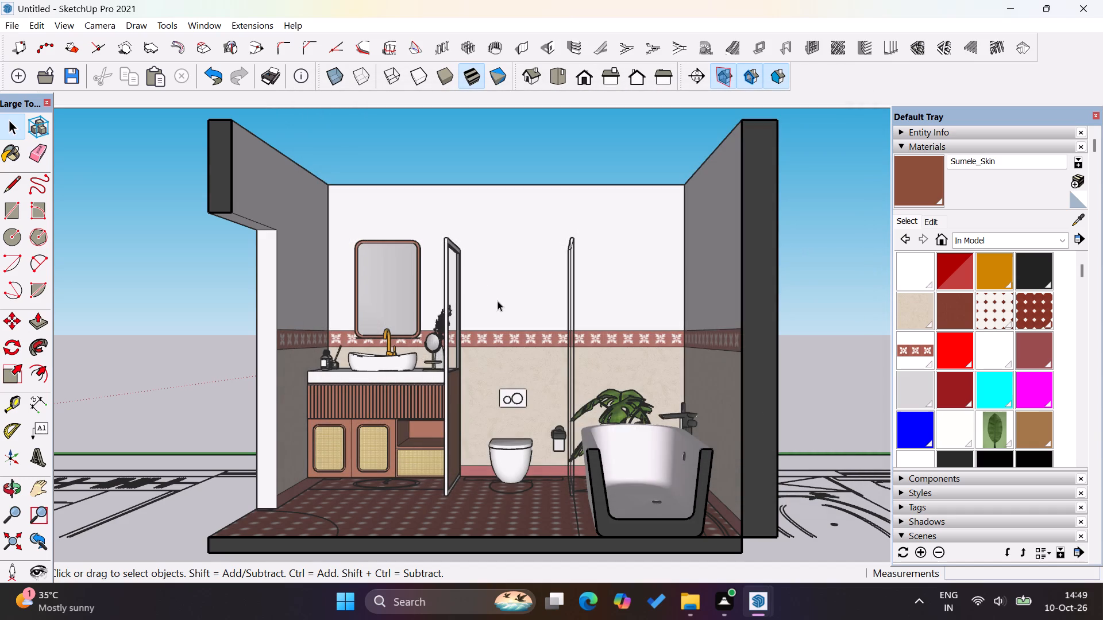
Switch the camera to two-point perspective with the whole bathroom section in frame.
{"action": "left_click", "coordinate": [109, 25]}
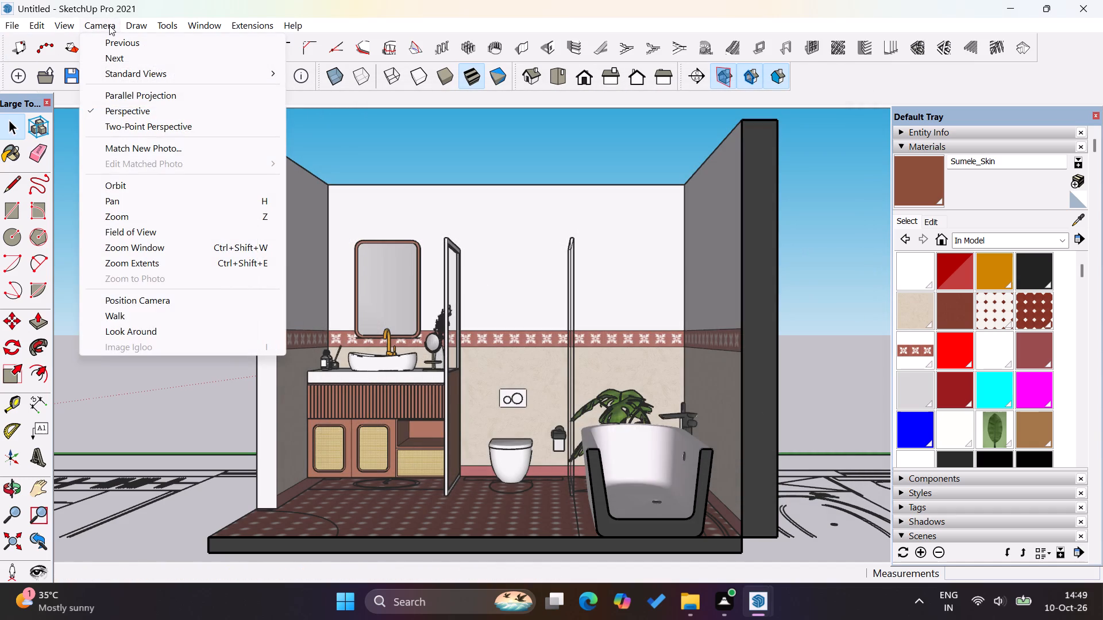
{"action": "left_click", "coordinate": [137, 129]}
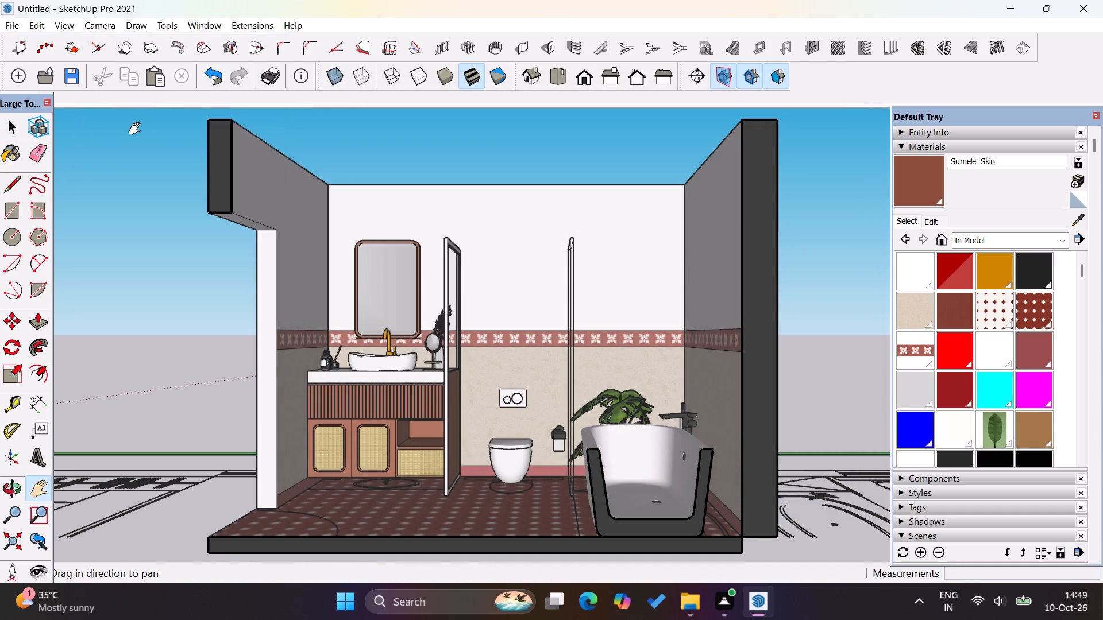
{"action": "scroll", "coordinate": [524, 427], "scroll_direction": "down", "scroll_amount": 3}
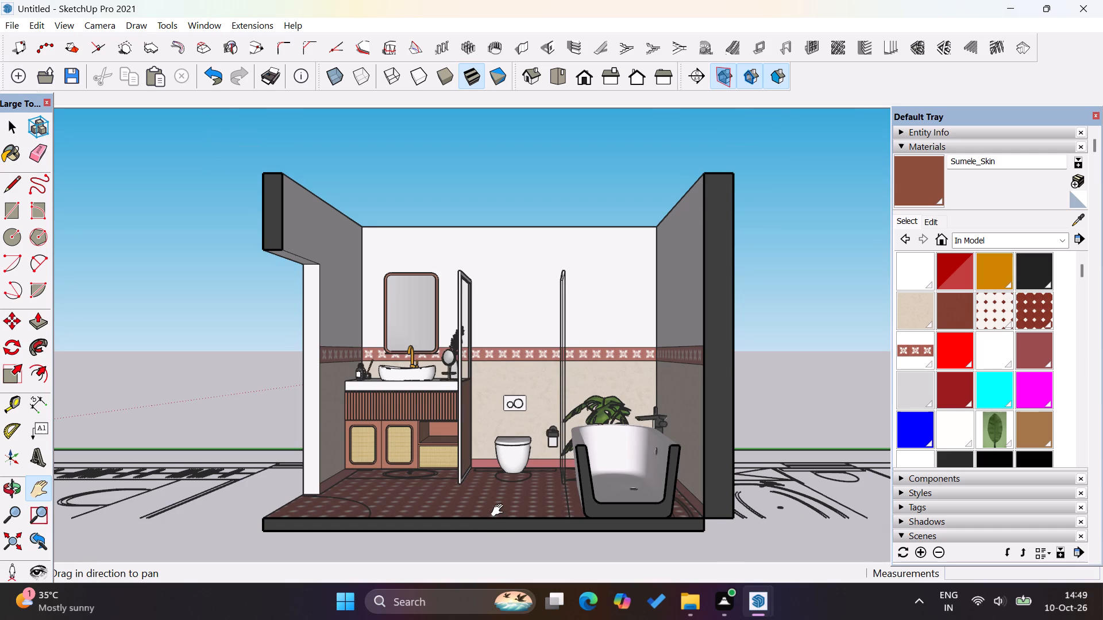
Switch the camera to parallel projection and frame the bathroom section as a flat elevation.
{"action": "left_click", "coordinate": [103, 30]}
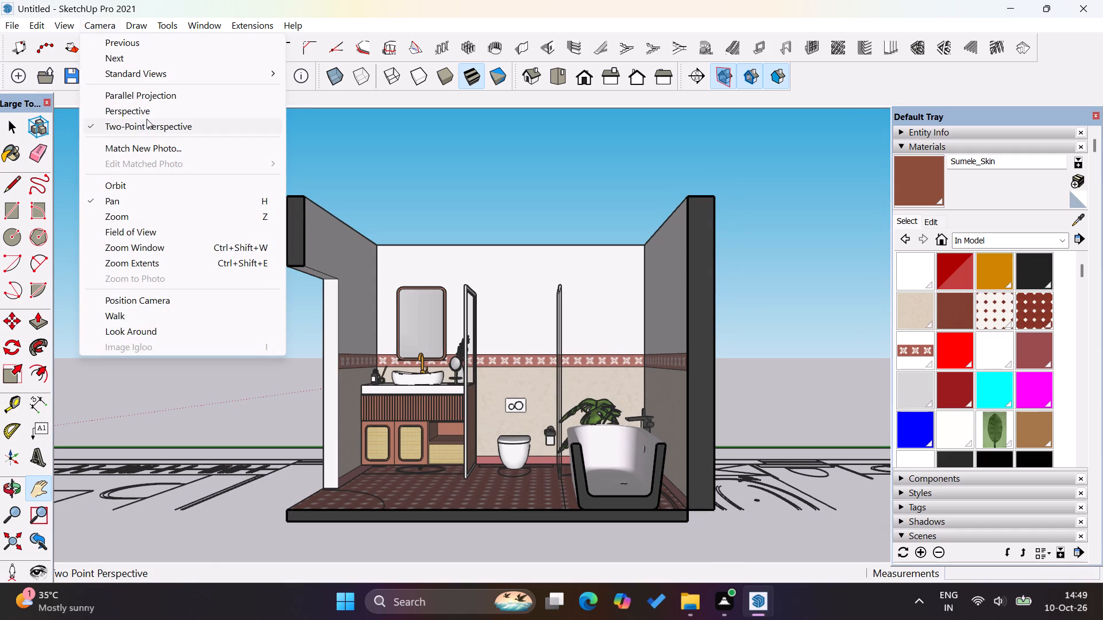
{"action": "left_click", "coordinate": [157, 92]}
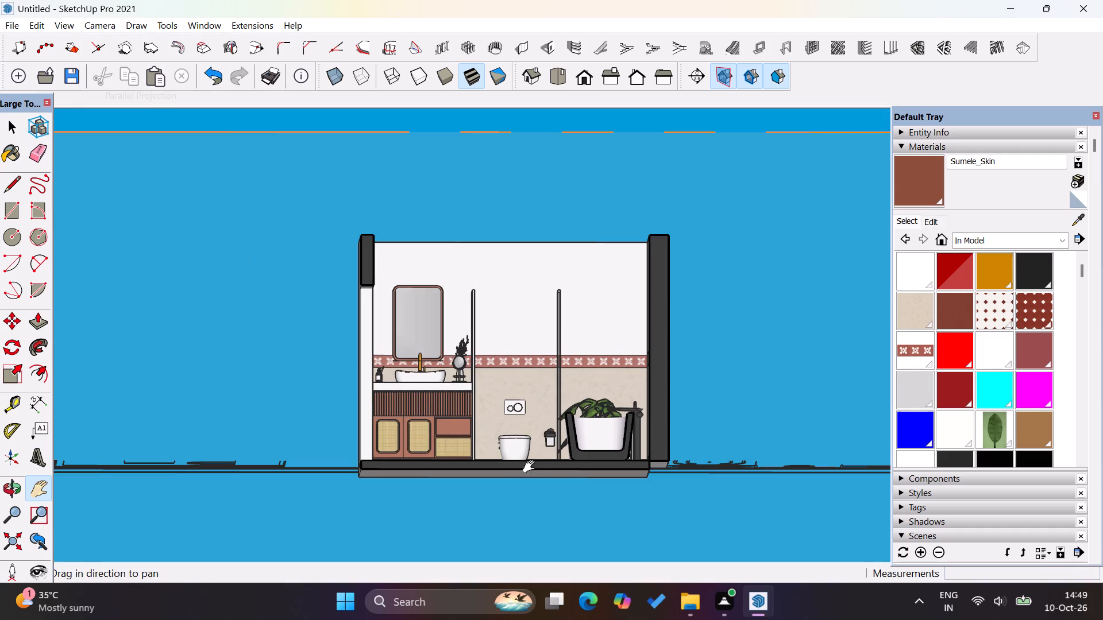
{"action": "scroll", "coordinate": [482, 437], "scroll_direction": "up", "scroll_amount": 3}
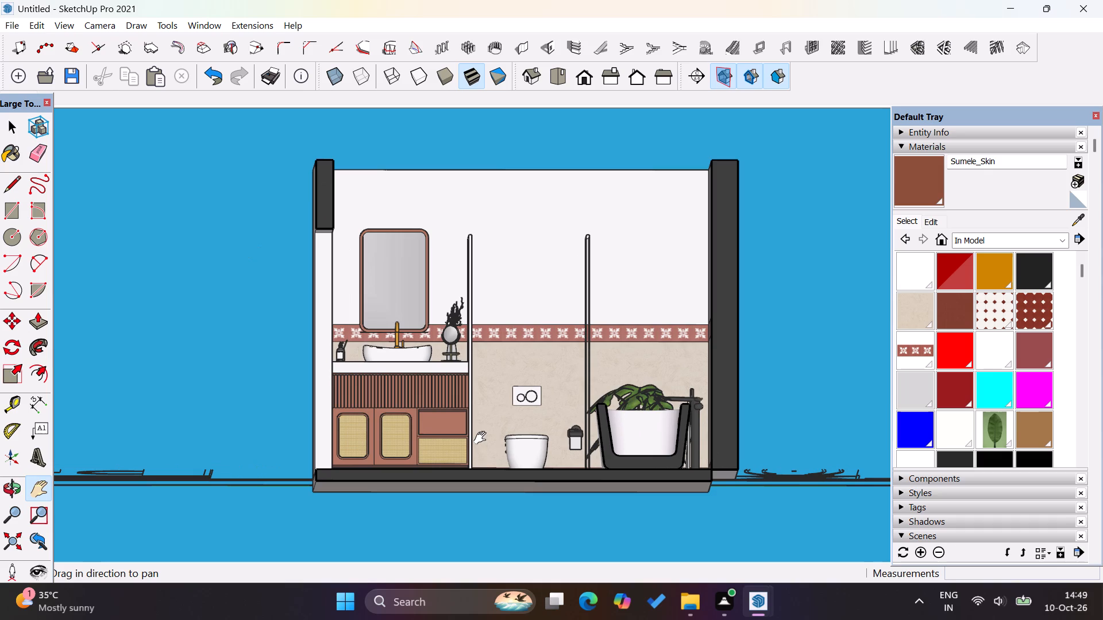
{"action": "scroll", "coordinate": [573, 402], "scroll_direction": "up", "scroll_amount": 2}
{"action": "scroll", "coordinate": [476, 427], "scroll_direction": "down", "scroll_amount": 3}
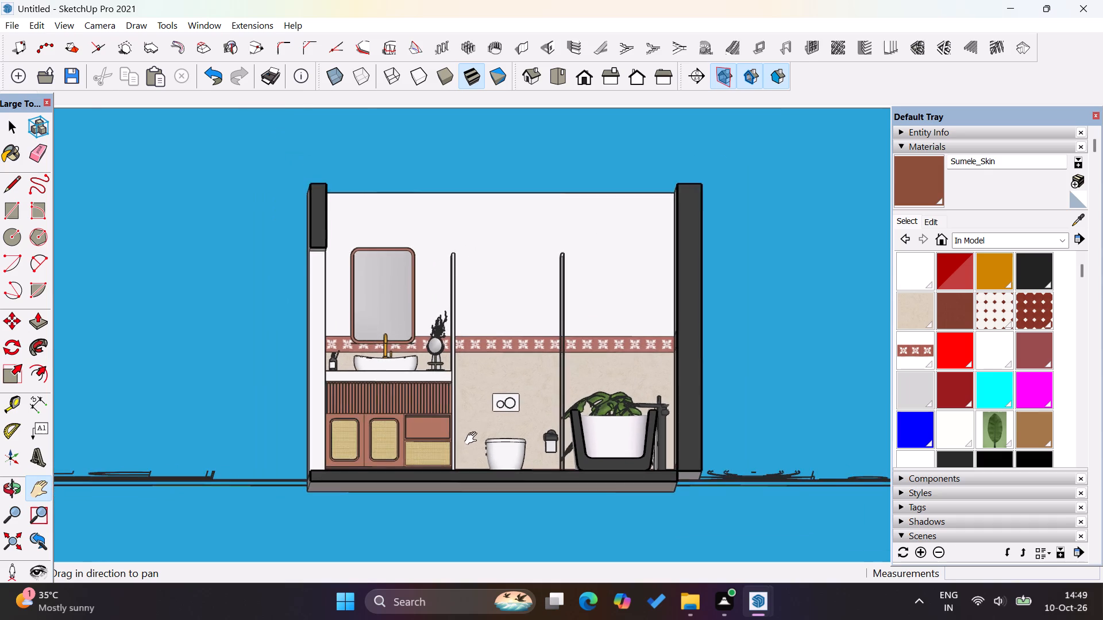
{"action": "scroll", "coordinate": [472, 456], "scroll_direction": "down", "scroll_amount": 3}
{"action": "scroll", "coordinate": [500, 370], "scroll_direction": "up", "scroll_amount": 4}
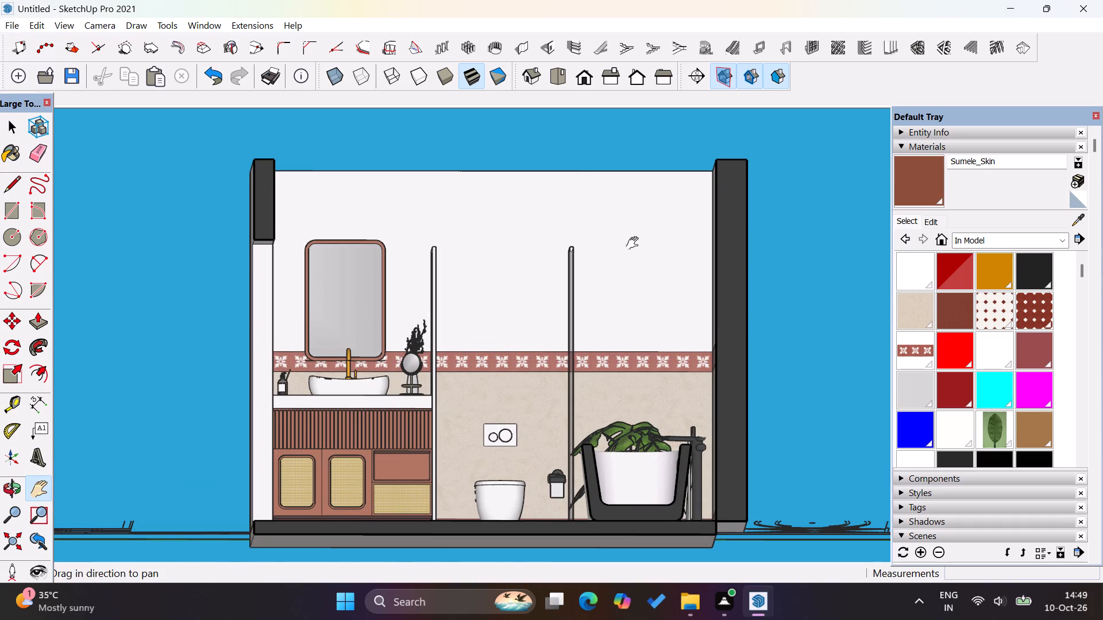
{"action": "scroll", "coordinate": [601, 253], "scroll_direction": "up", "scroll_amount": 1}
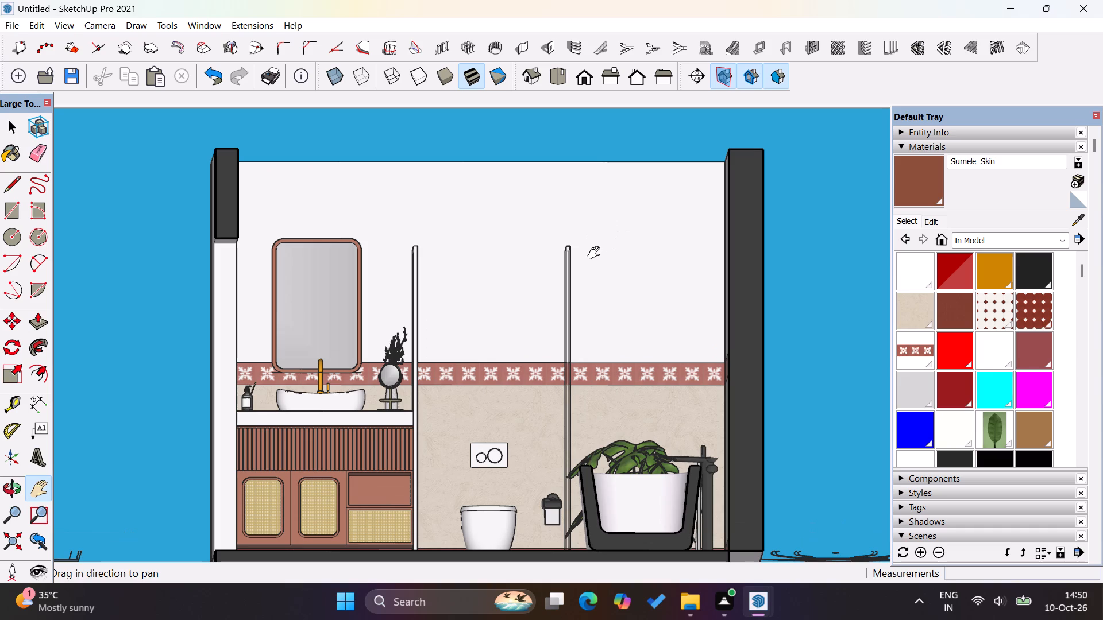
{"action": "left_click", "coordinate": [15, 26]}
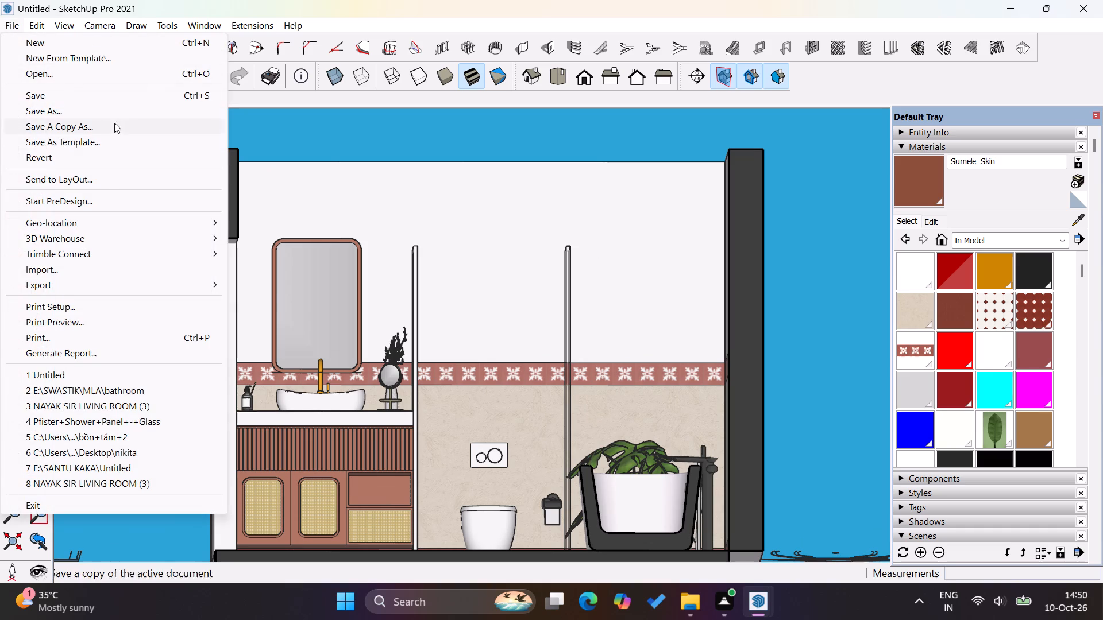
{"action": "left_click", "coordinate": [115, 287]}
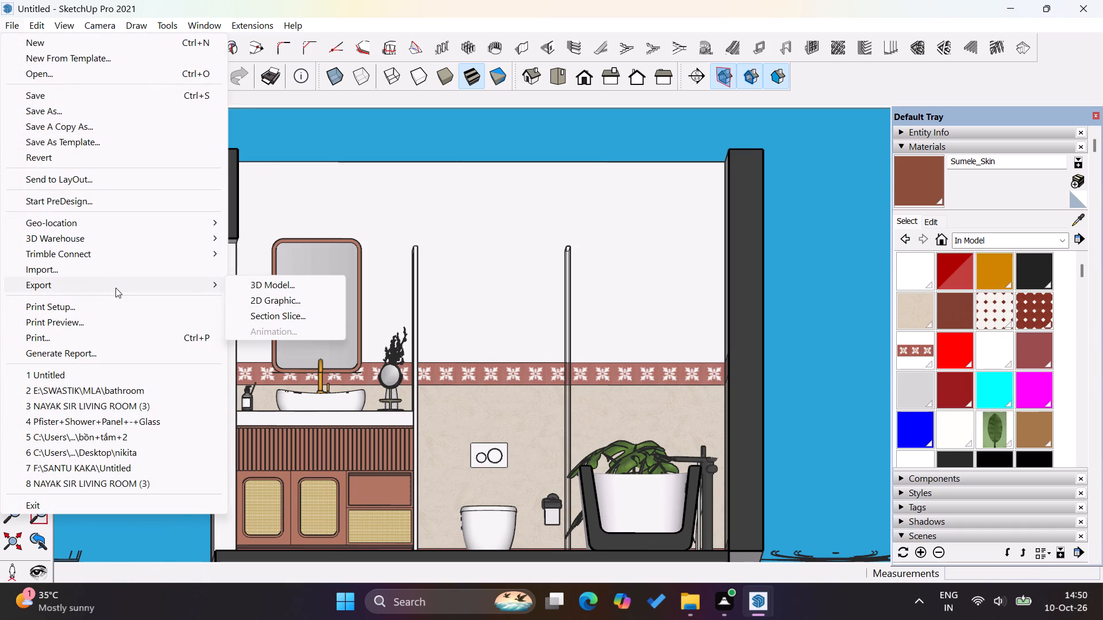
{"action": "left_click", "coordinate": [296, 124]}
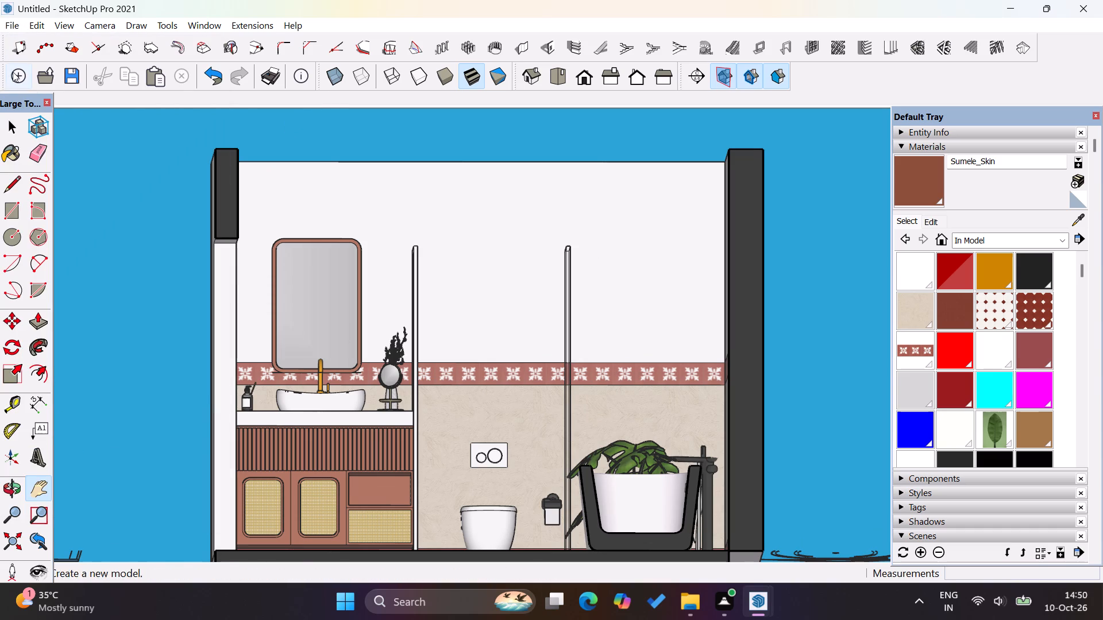
Examine the section-cut bathroom and the surrounding floor plan from a raised angle.
{"action": "left_click", "coordinate": [15, 127]}
{"action": "scroll", "coordinate": [242, 185], "scroll_direction": "down", "scroll_amount": 5}
{"action": "middle_click_drag", "start_coordinate": [337, 193], "coordinate": [356, 334]}
{"action": "scroll", "coordinate": [417, 336], "scroll_direction": "down", "scroll_amount": 3}
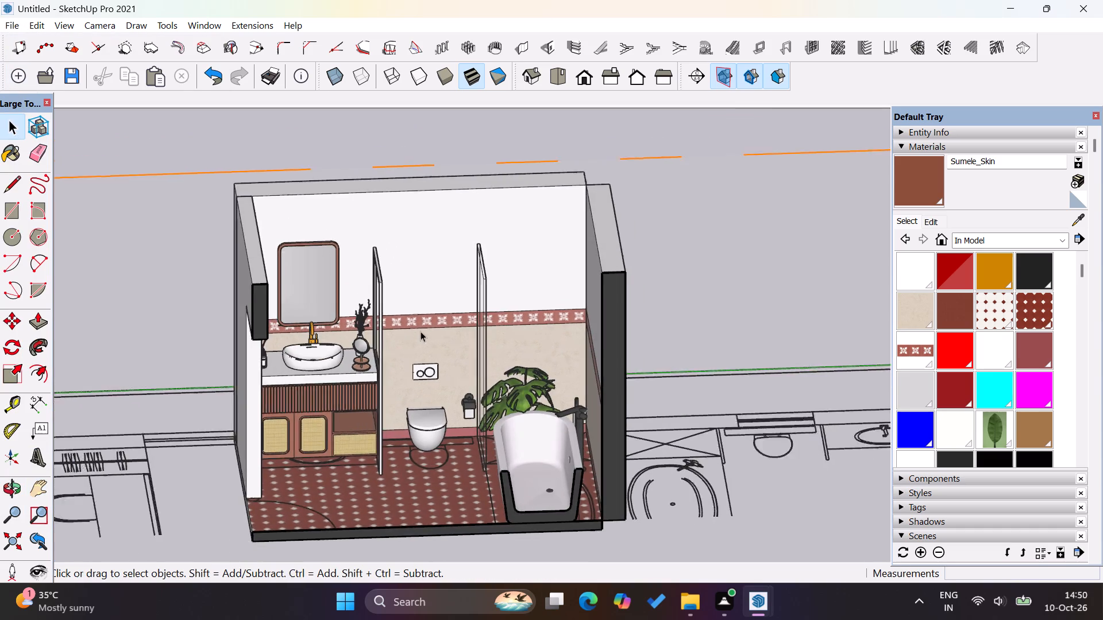
{"action": "scroll", "coordinate": [421, 331], "scroll_direction": "down", "scroll_amount": 2}
{"action": "left_click", "coordinate": [719, 266]}
{"action": "left_click", "coordinate": [656, 145]}
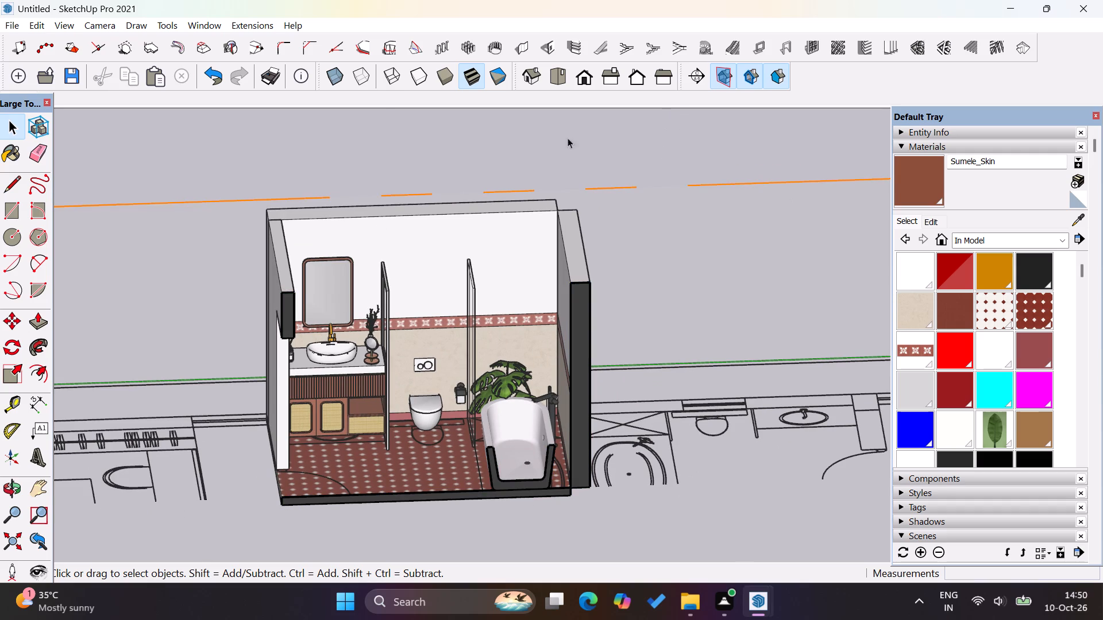
{"action": "scroll", "coordinate": [569, 246], "scroll_direction": "down", "scroll_amount": 4}
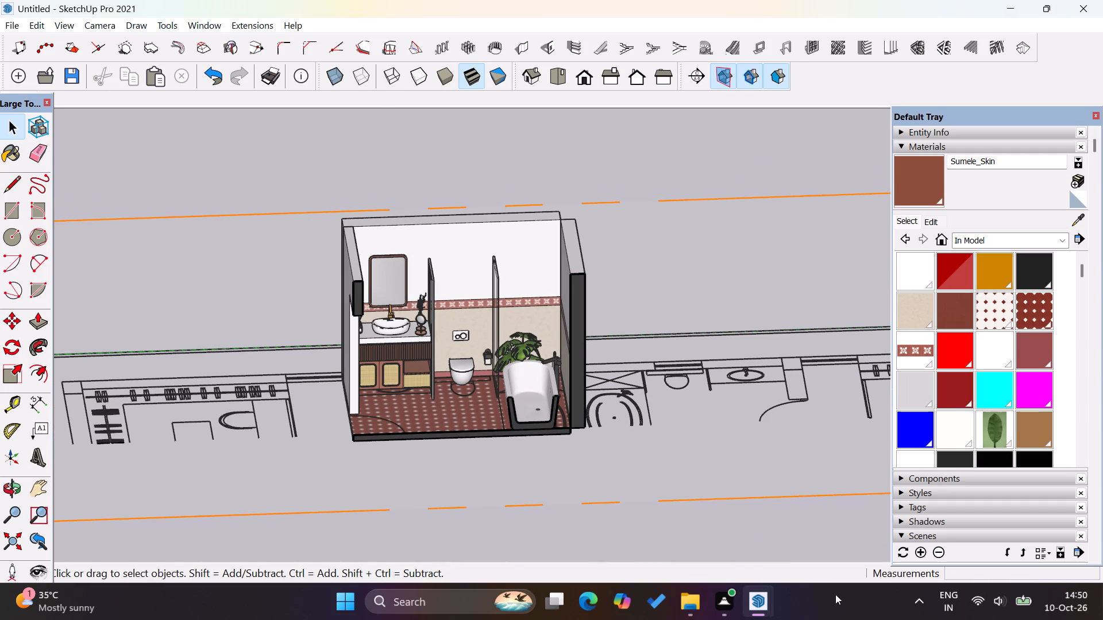
Switch to the bathroom model file and unhide all of its hidden geometry.
{"action": "left_click", "coordinate": [749, 606]}
{"action": "left_click", "coordinate": [821, 540]}
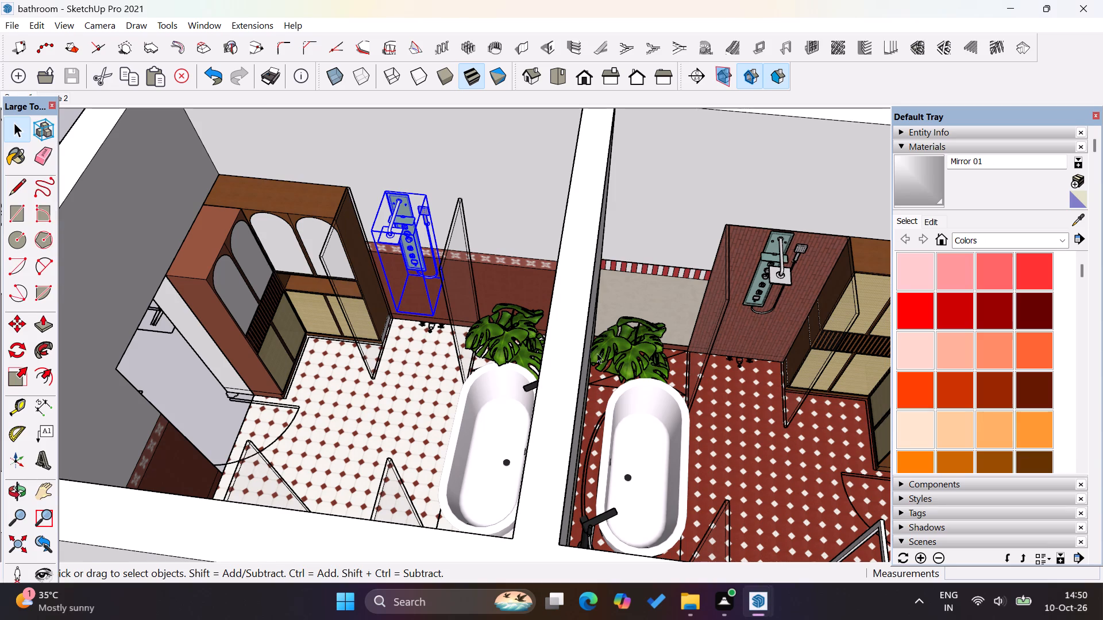
{"action": "left_click", "coordinate": [5, 30]}
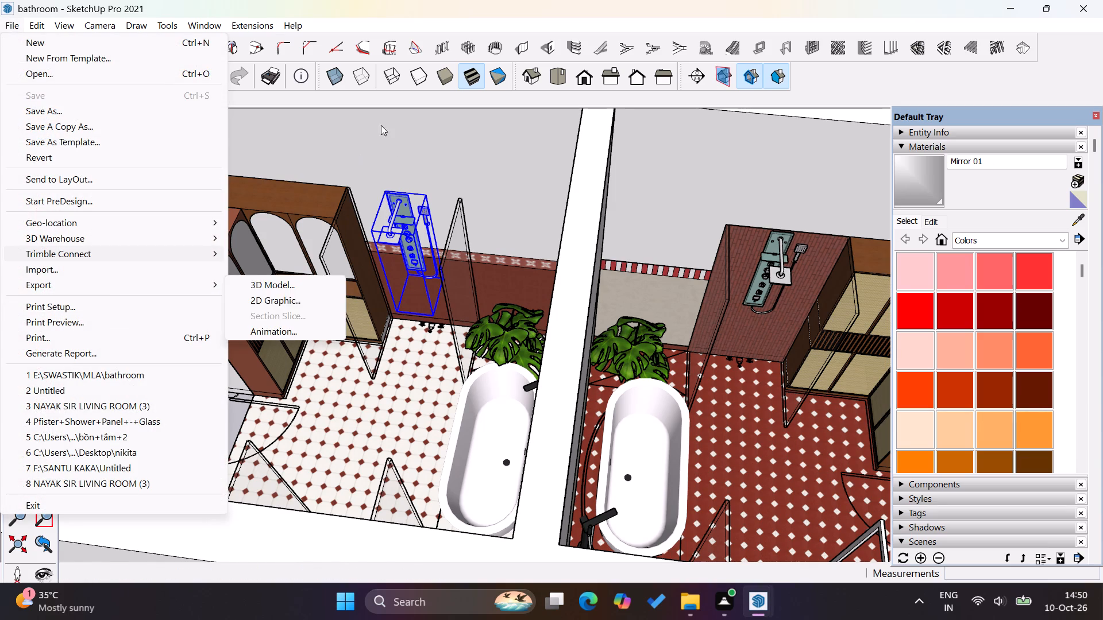
{"action": "scroll", "coordinate": [713, 266], "scroll_direction": "down", "scroll_amount": 16}
{"action": "left_click", "coordinate": [664, 407]}
{"action": "scroll", "coordinate": [516, 414], "scroll_direction": "down", "scroll_amount": 11}
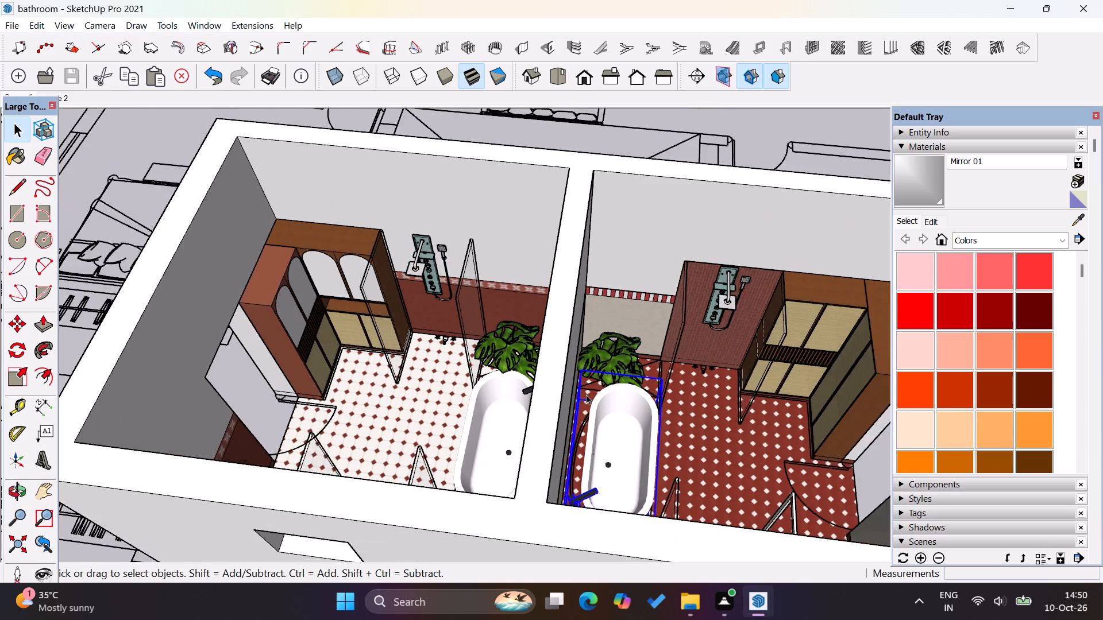
{"action": "scroll", "coordinate": [586, 394], "scroll_direction": "down", "scroll_amount": 3}
{"action": "left_click", "coordinate": [726, 161]}
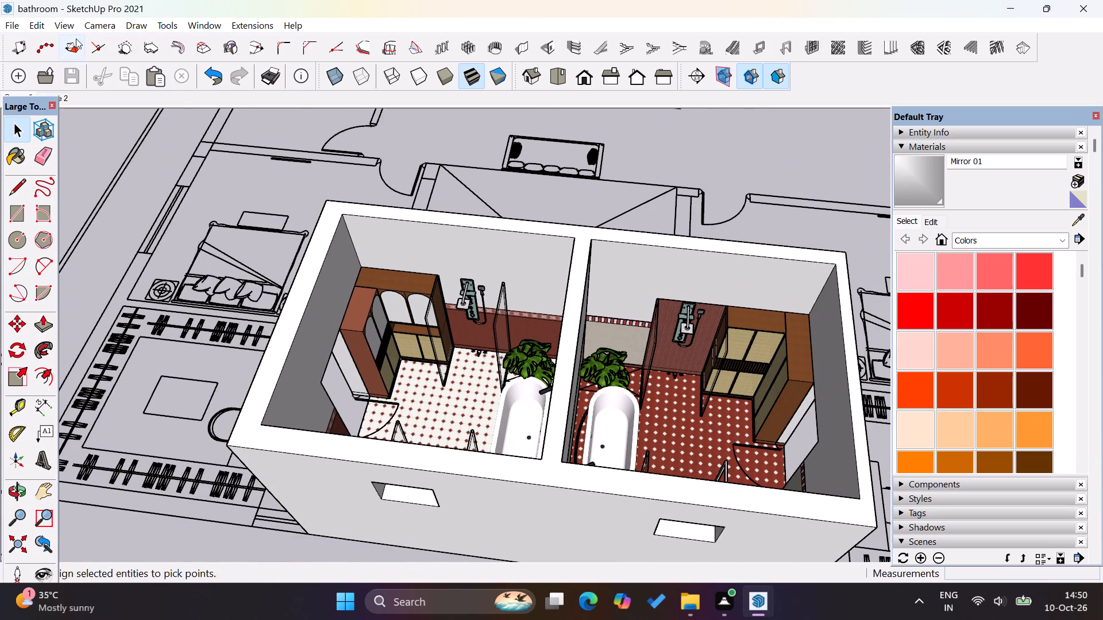
{"action": "left_click", "coordinate": [9, 25]}
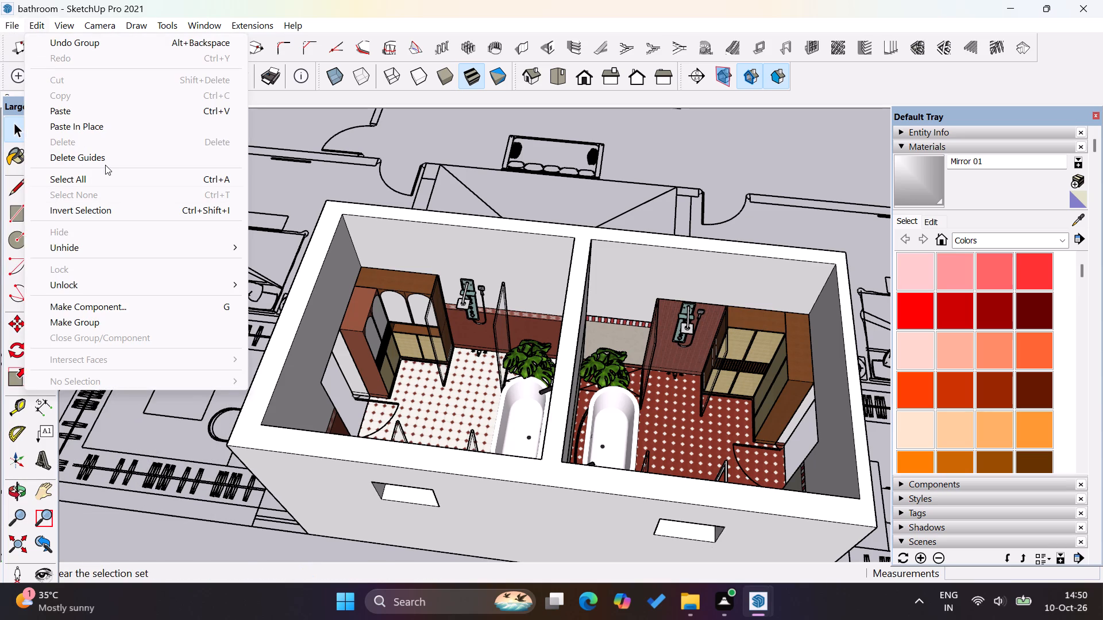
{"action": "left_click", "coordinate": [99, 251]}
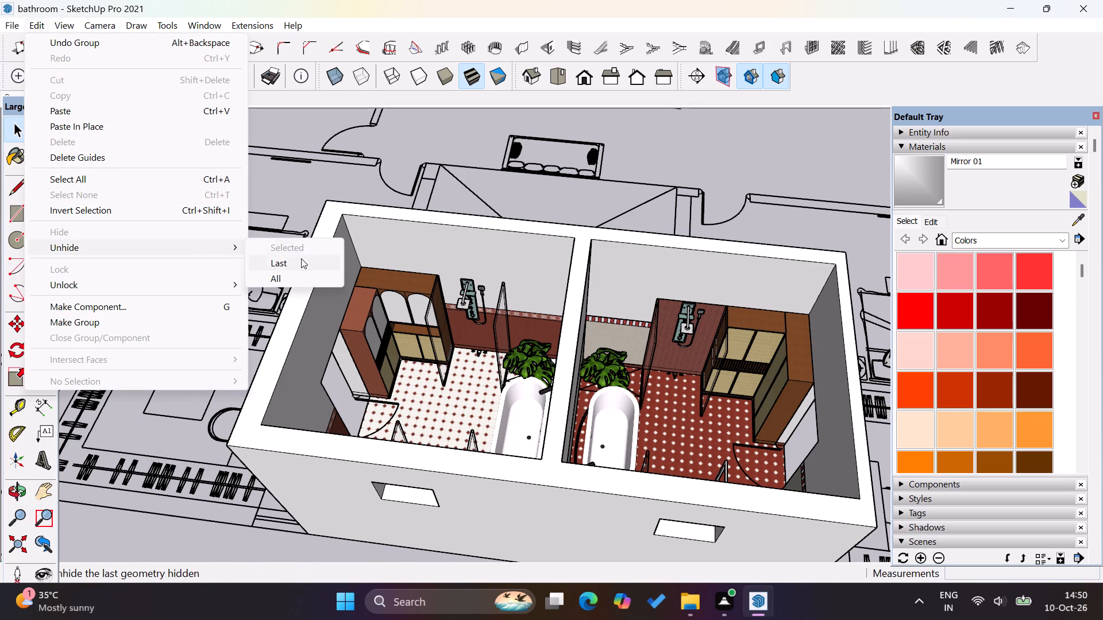
{"action": "left_click", "coordinate": [291, 284]}
Examine the roof slabs and window openings of the two-bathroom block from outside.
{"action": "middle_click_drag", "start_coordinate": [421, 397], "coordinate": [559, 92]}
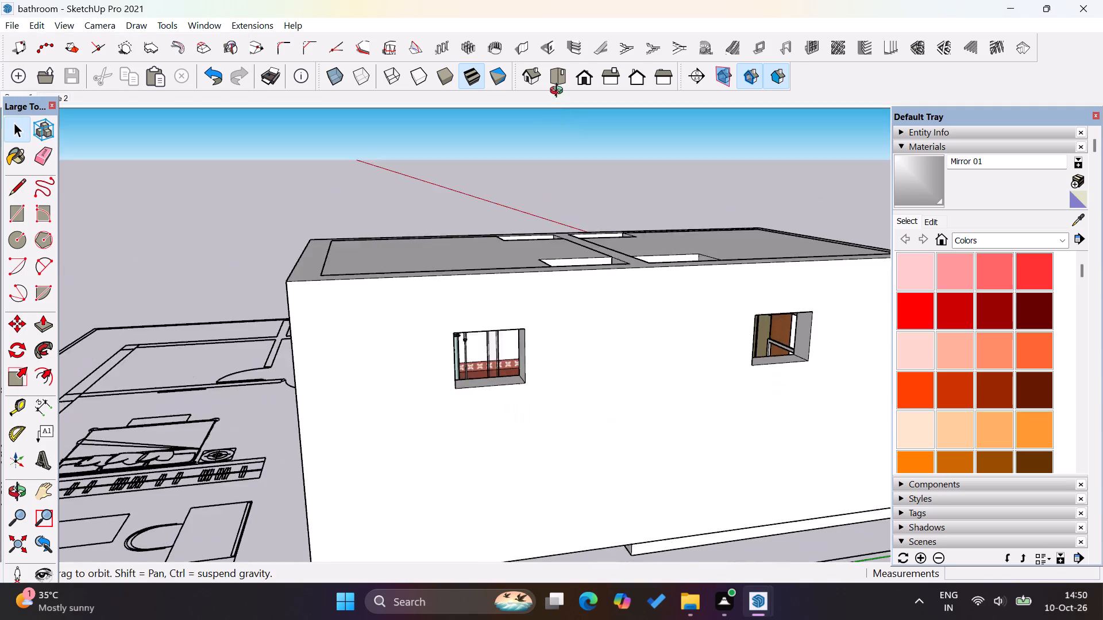
{"action": "middle_click_drag", "start_coordinate": [559, 92], "coordinate": [560, 79]}
{"action": "middle_click_drag", "start_coordinate": [508, 253], "coordinate": [396, 467]}
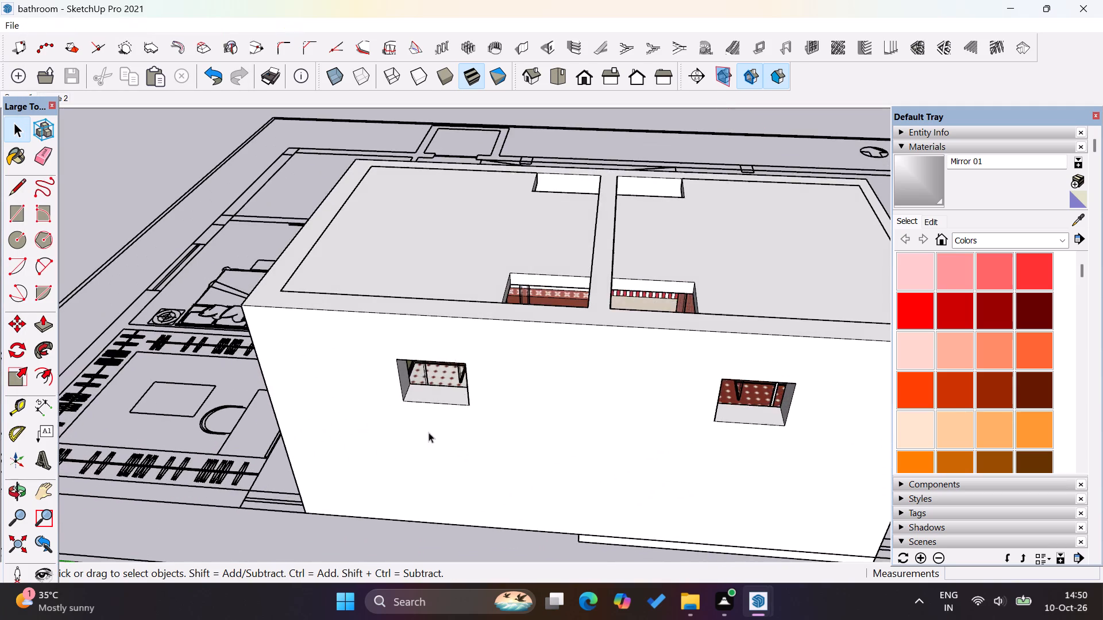
{"action": "scroll", "coordinate": [421, 274], "scroll_direction": "up", "scroll_amount": 4}
{"action": "left_click", "coordinate": [418, 270]}
{"action": "right_click", "coordinate": [418, 270]}
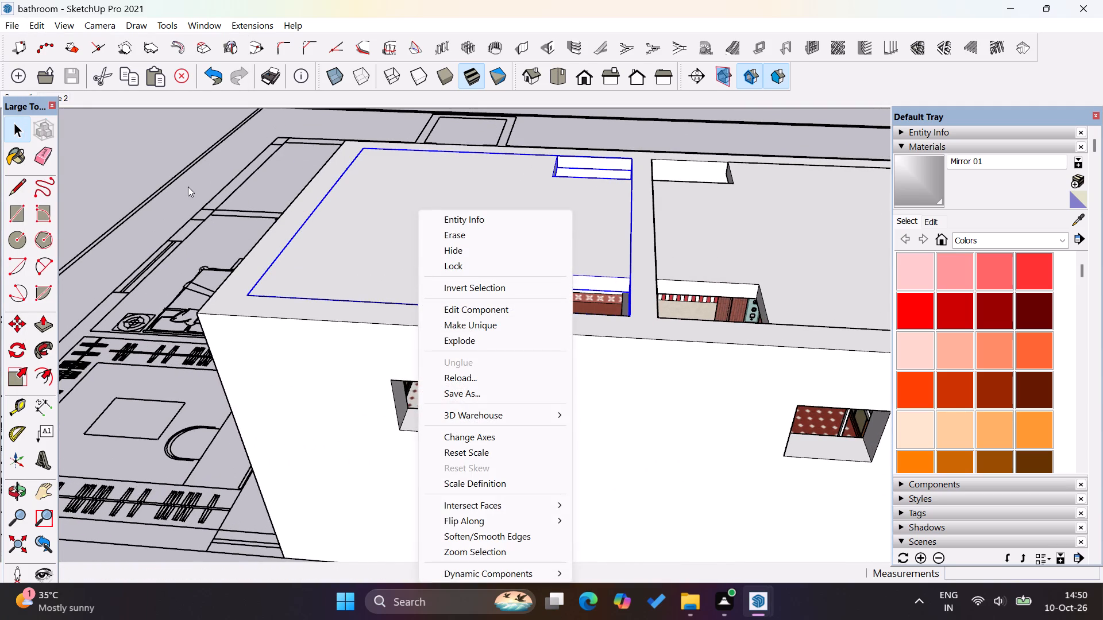
{"action": "left_click", "coordinate": [173, 144]}
{"action": "scroll", "coordinate": [523, 268], "scroll_direction": "down", "scroll_amount": 10}
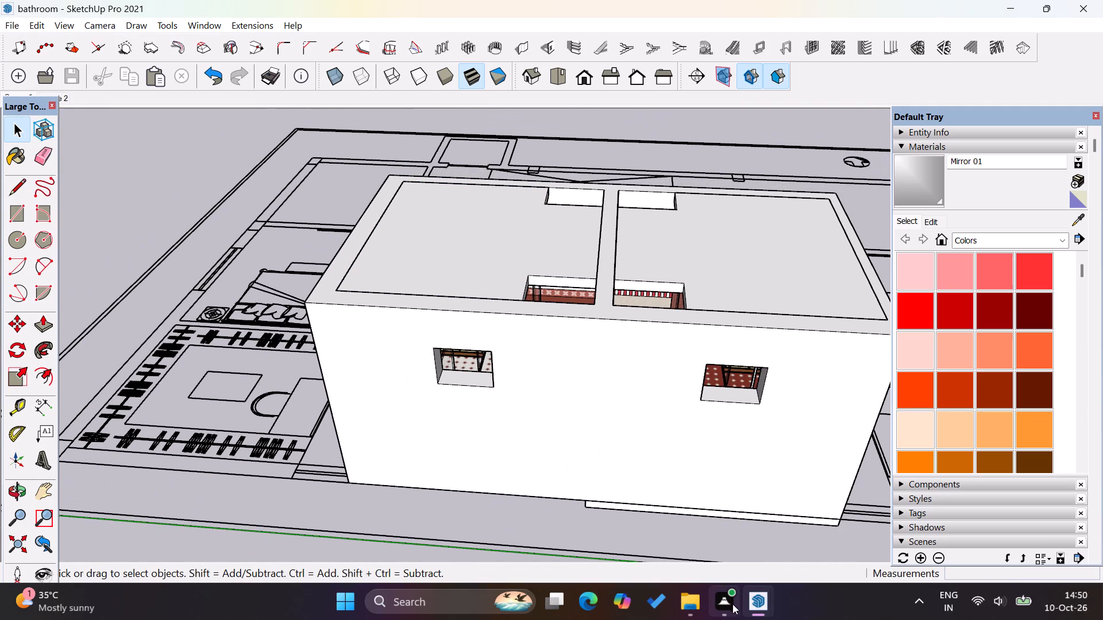
Switch back to the Untitled model and activate Scene 1.
{"action": "left_click", "coordinate": [681, 511]}
{"action": "scroll", "coordinate": [616, 496], "scroll_direction": "down", "scroll_amount": 3}
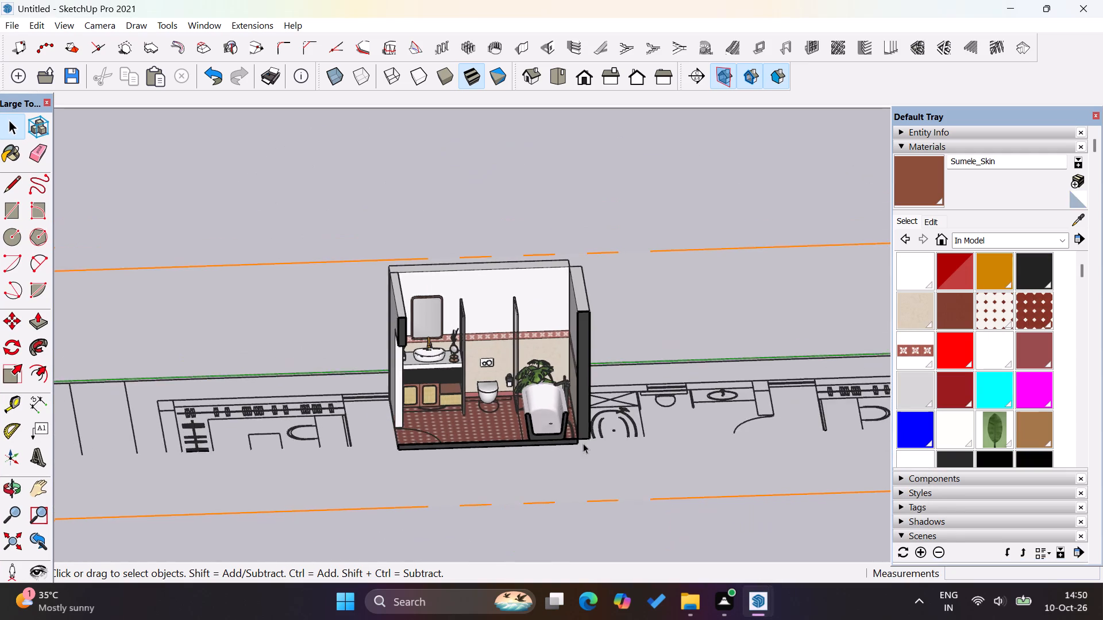
{"action": "scroll", "coordinate": [488, 327], "scroll_direction": "up", "scroll_amount": 8}
{"action": "scroll", "coordinate": [506, 329], "scroll_direction": "down", "scroll_amount": 4}
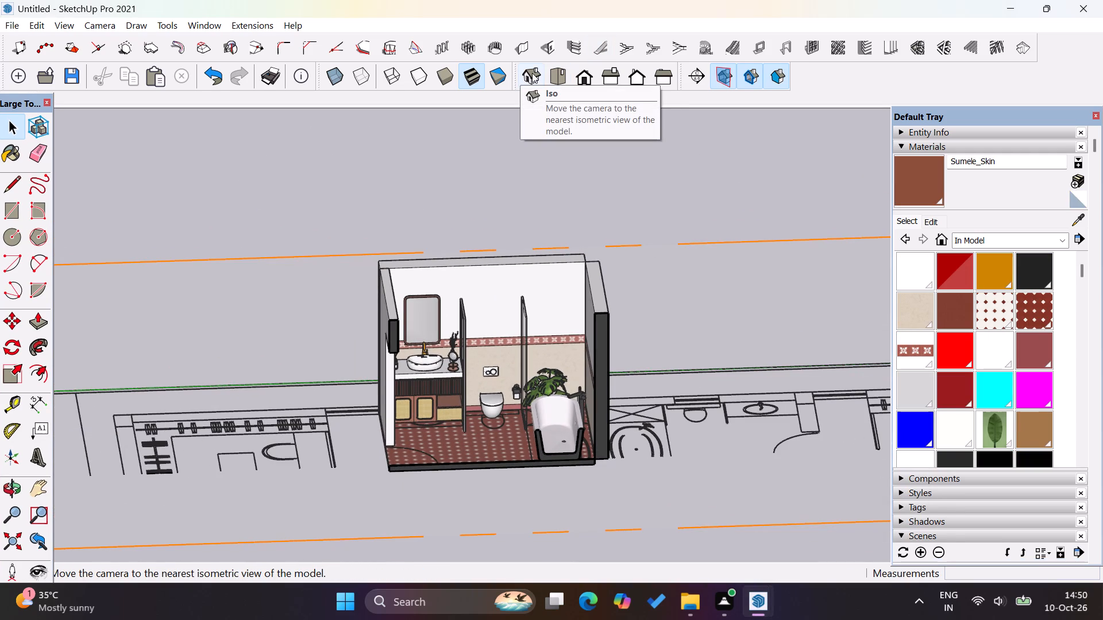
{"action": "scroll", "coordinate": [889, 495], "scroll_direction": "down", "scroll_amount": 4}
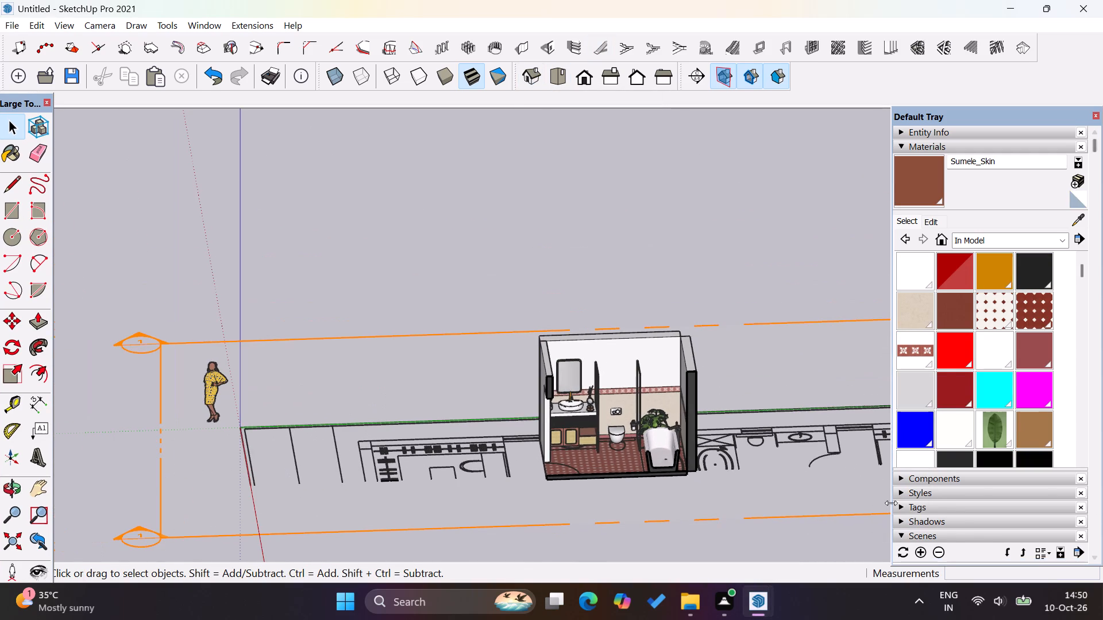
{"action": "scroll", "coordinate": [987, 530], "scroll_direction": "down", "scroll_amount": 3}
{"action": "double_click", "coordinate": [966, 412]}
{"action": "double_click", "coordinate": [959, 393]}
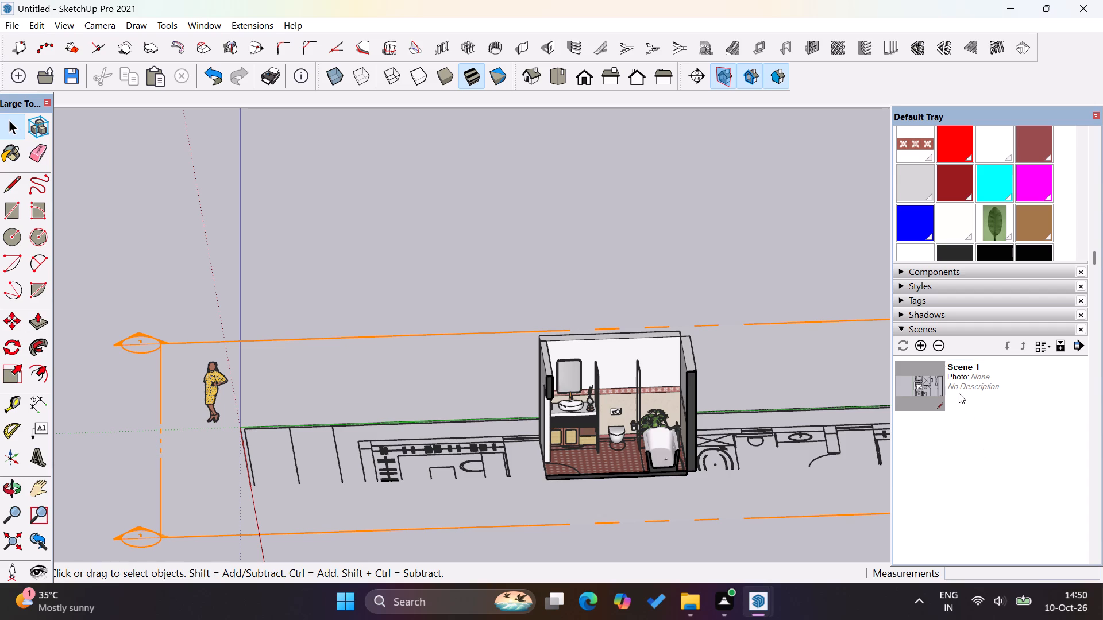
Unhide all hidden geometry in the Untitled model so the bathroom has its front wall with the door opening.
{"action": "scroll", "coordinate": [738, 390], "scroll_direction": "down", "scroll_amount": 3}
{"action": "scroll", "coordinate": [790, 272], "scroll_direction": "down", "scroll_amount": 1}
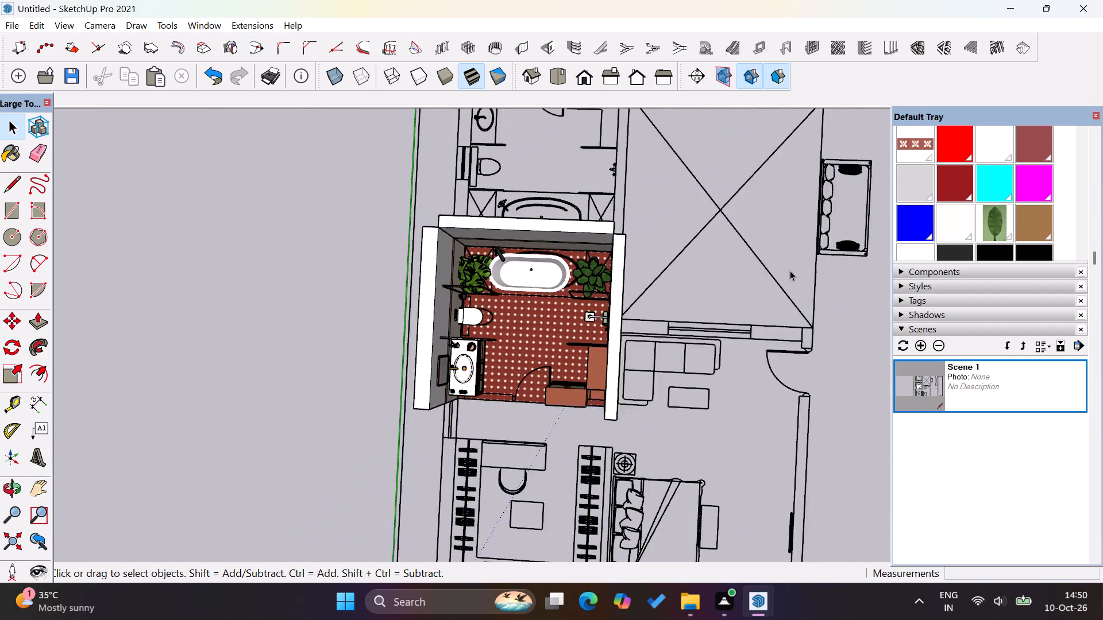
{"action": "scroll", "coordinate": [764, 292], "scroll_direction": "down", "scroll_amount": 9}
{"action": "middle_click_drag", "start_coordinate": [669, 313], "coordinate": [628, 157]}
{"action": "scroll", "coordinate": [620, 308], "scroll_direction": "up", "scroll_amount": 2}
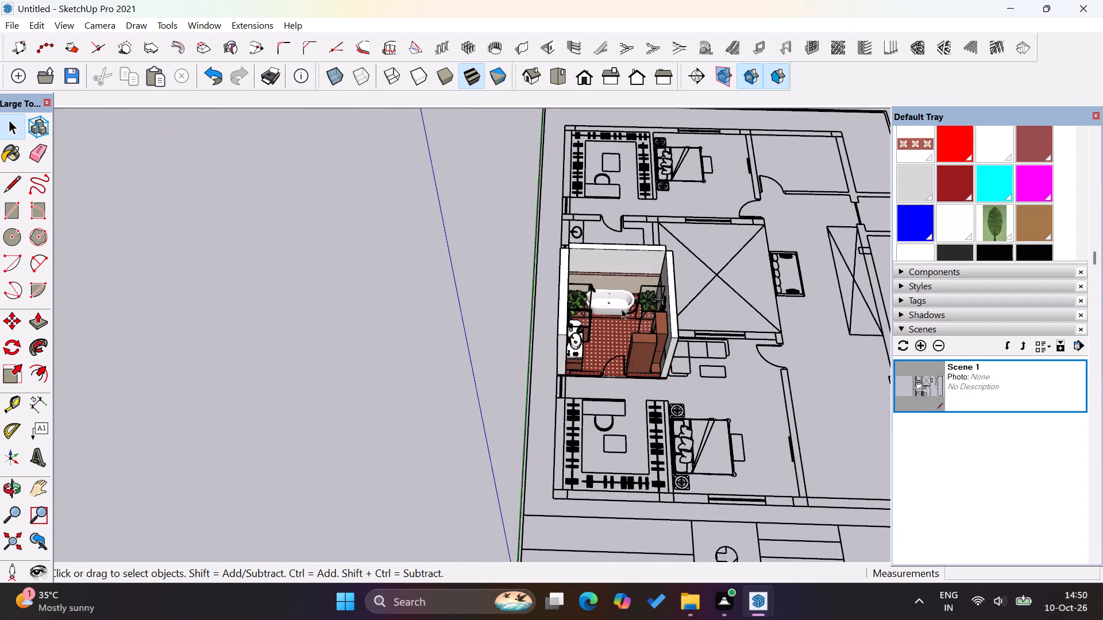
{"action": "scroll", "coordinate": [622, 309], "scroll_direction": "up", "scroll_amount": 10}
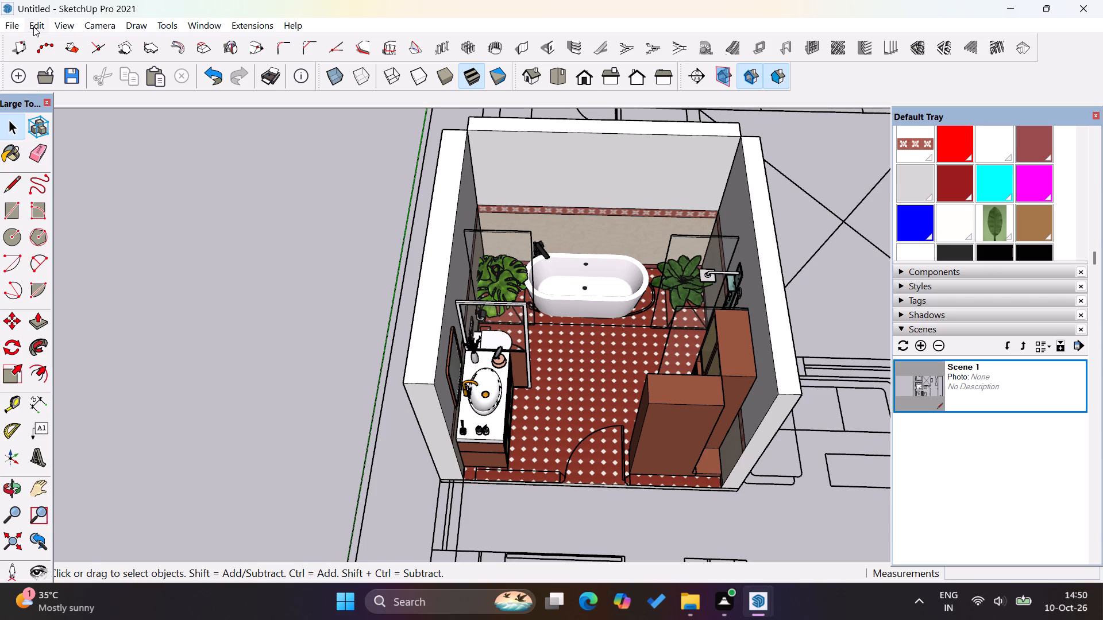
{"action": "left_click", "coordinate": [7, 25]}
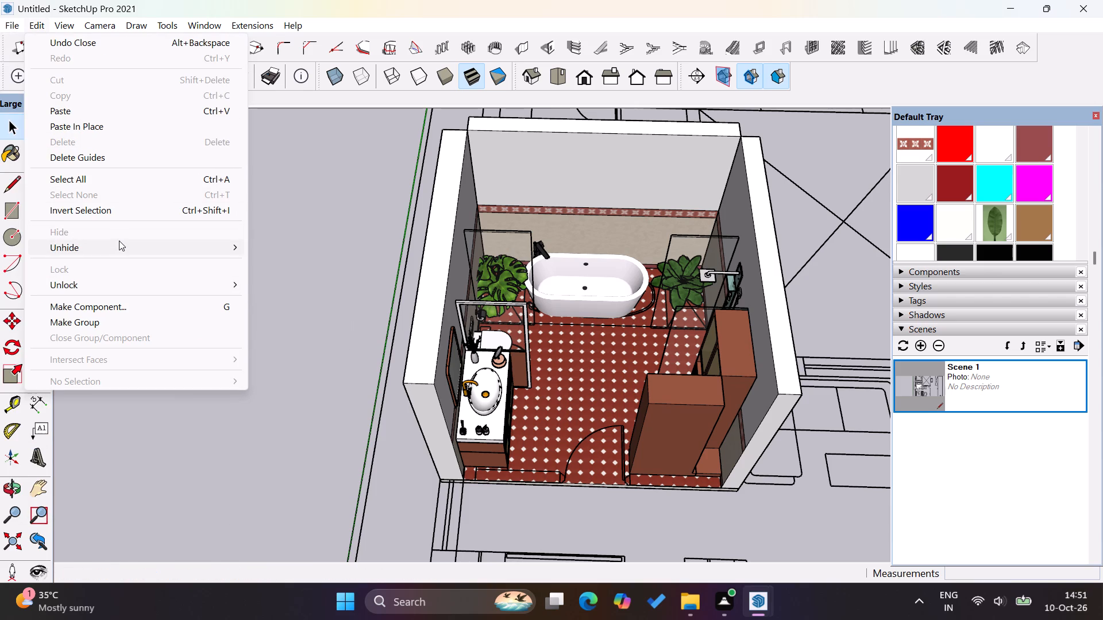
{"action": "left_click", "coordinate": [121, 242]}
{"action": "left_click", "coordinate": [304, 280]}
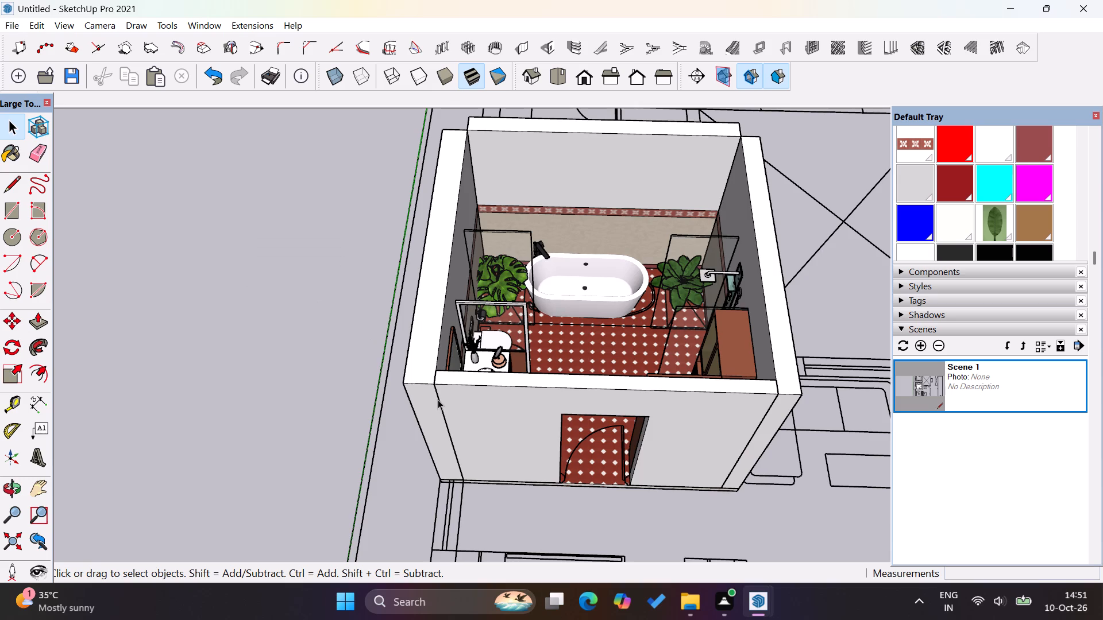
Build a ceiling slab from a rectangle about 11' by 10' 11 7/8" between the inner wall-top corners, pulled up 4".
{"action": "scroll", "coordinate": [521, 435], "scroll_direction": "down", "scroll_amount": 5}
{"action": "scroll", "coordinate": [599, 254], "scroll_direction": "up", "scroll_amount": 4}
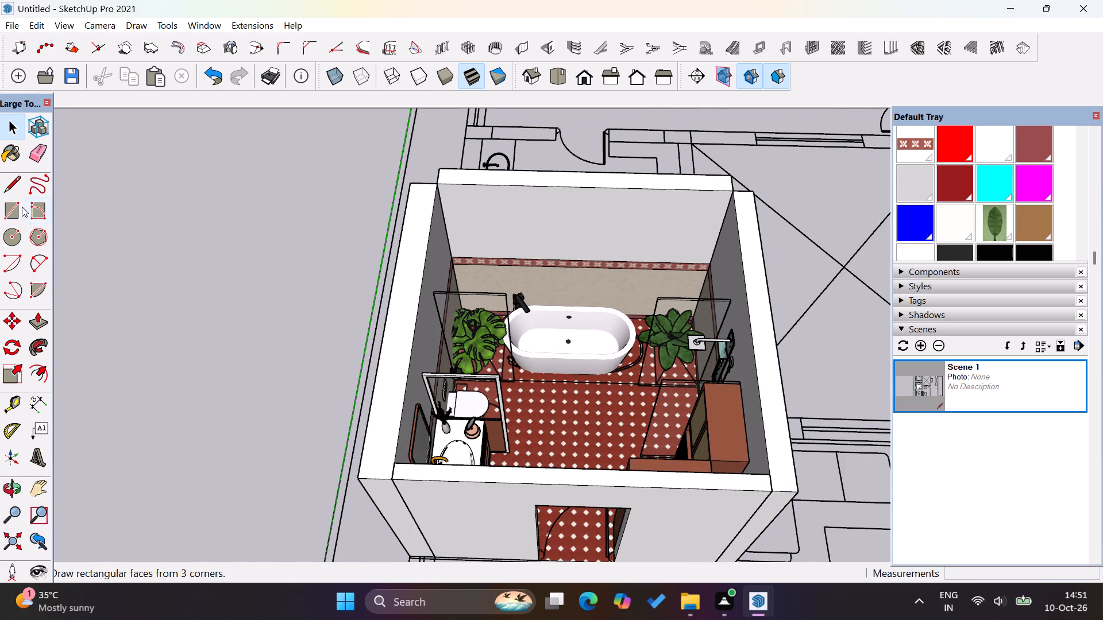
{"action": "left_click", "coordinate": [15, 207]}
{"action": "left_click", "coordinate": [437, 184]}
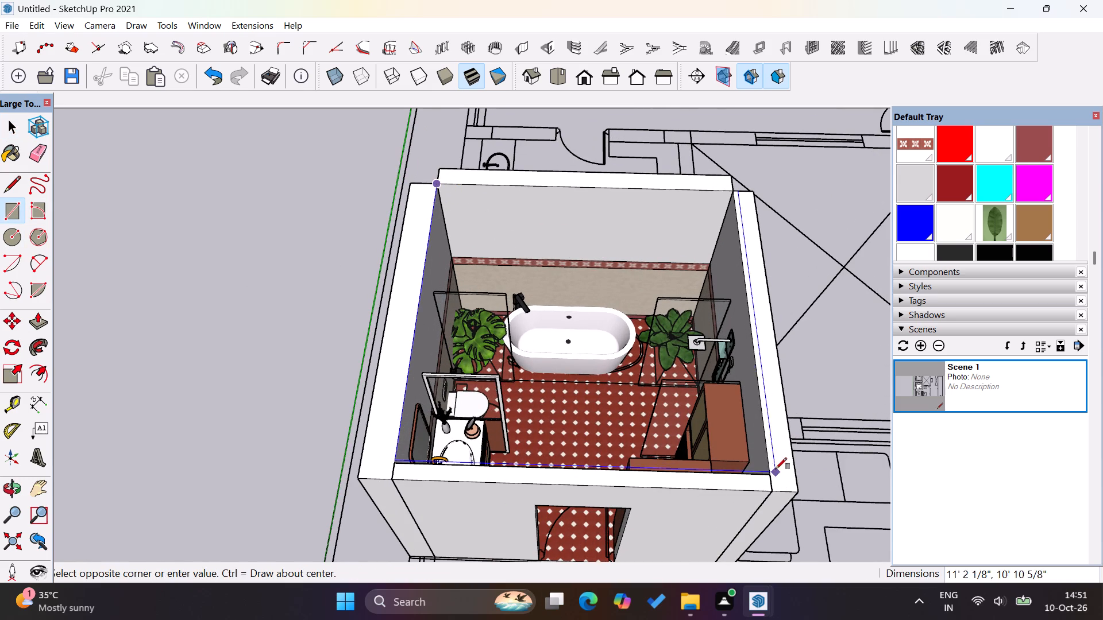
{"action": "left_click", "coordinate": [772, 474]}
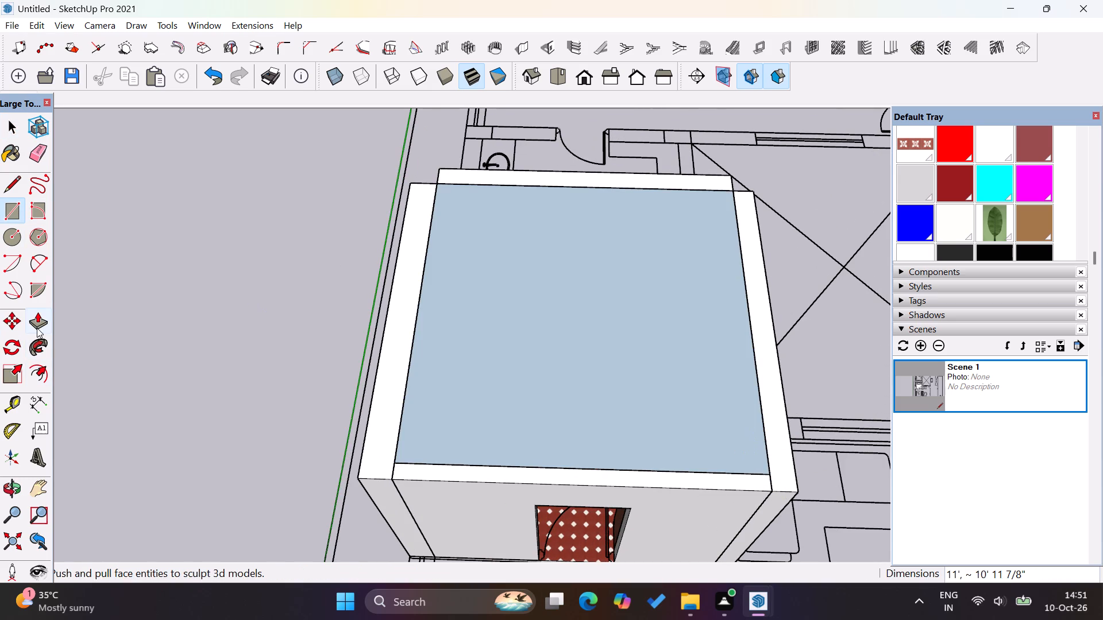
{"action": "left_click", "coordinate": [37, 328]}
{"action": "left_click", "coordinate": [581, 330]}
{"action": "key", "text": "4"}
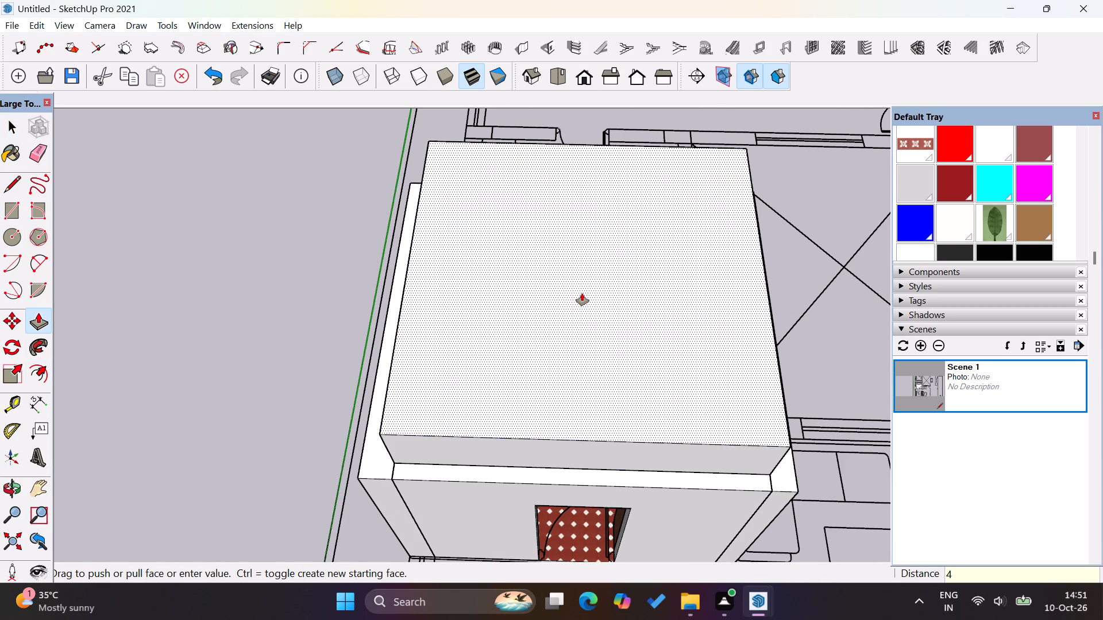
{"action": "key", "text": "Return"}
Select the whole ceiling slab on top of the bathroom and make it a group.
{"action": "left_click", "coordinate": [18, 131]}
{"action": "left_click", "coordinate": [161, 183]}
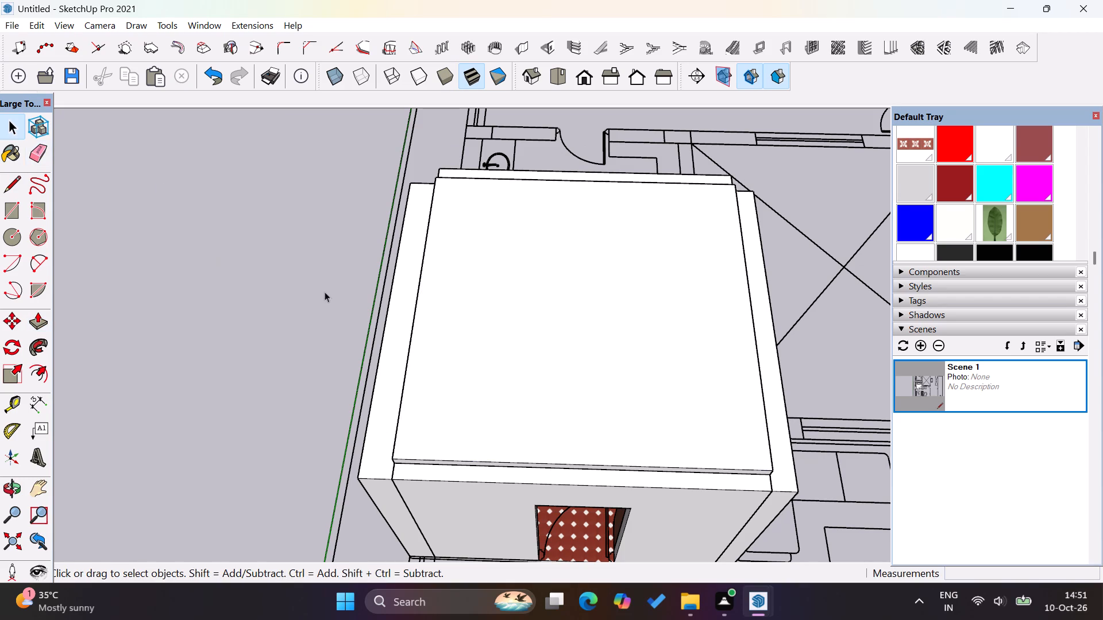
{"action": "middle_click_drag", "start_coordinate": [682, 310], "coordinate": [325, 276]}
{"action": "middle_click_drag", "start_coordinate": [611, 387], "coordinate": [596, 276]}
{"action": "triple_click", "coordinate": [588, 286]}
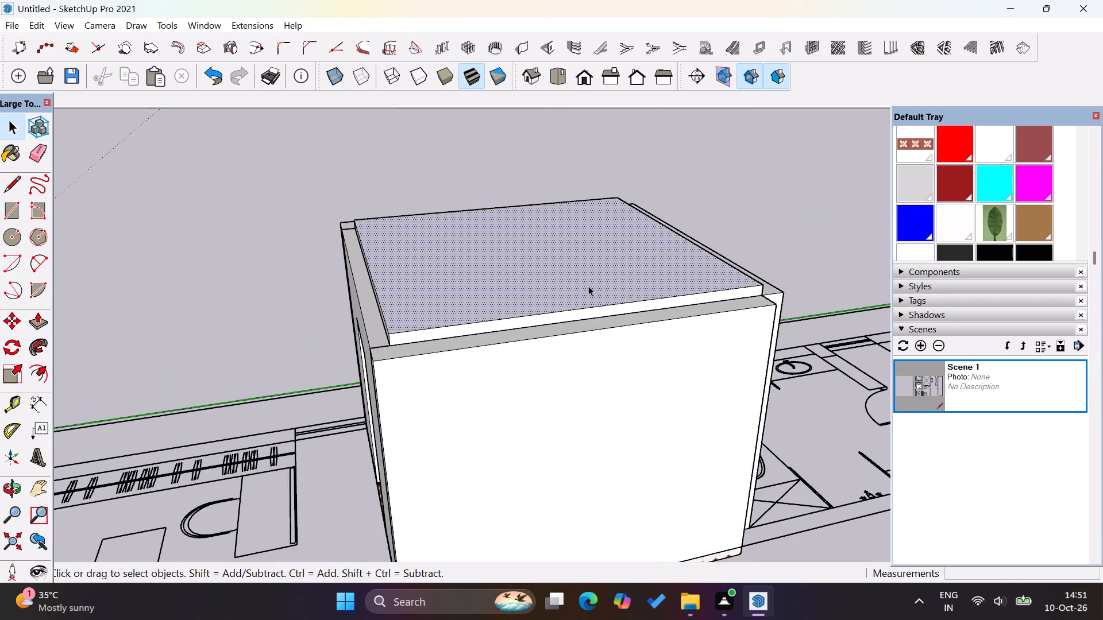
{"action": "left_click", "coordinate": [588, 286]}
{"action": "right_click", "coordinate": [588, 286]}
{"action": "left_click", "coordinate": [678, 410]}
{"action": "left_click", "coordinate": [670, 413]}
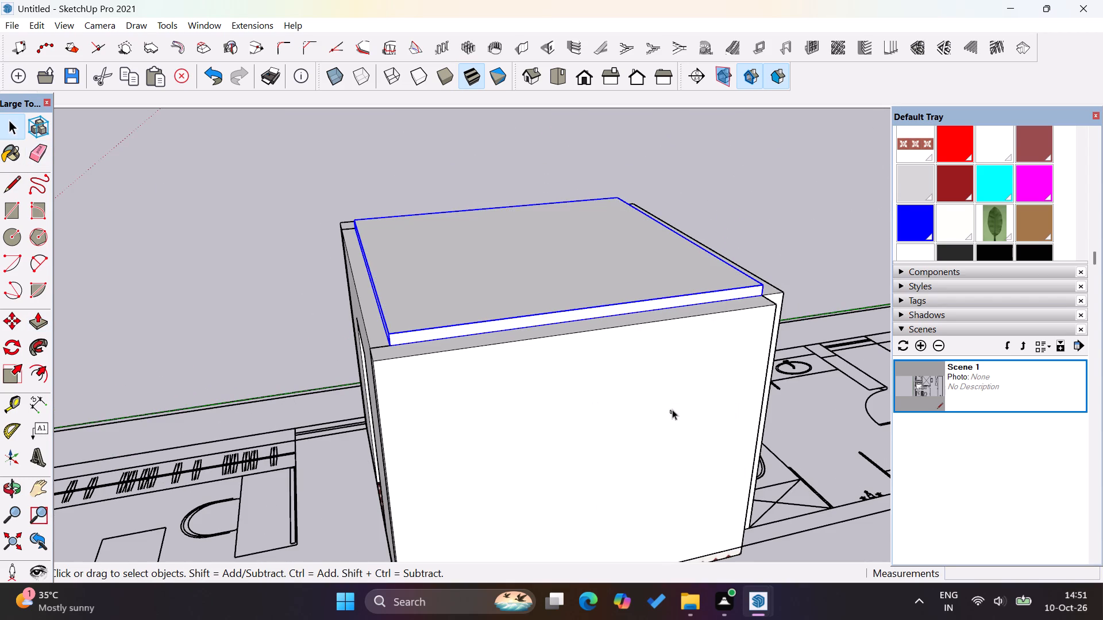
{"action": "left_click", "coordinate": [759, 191]}
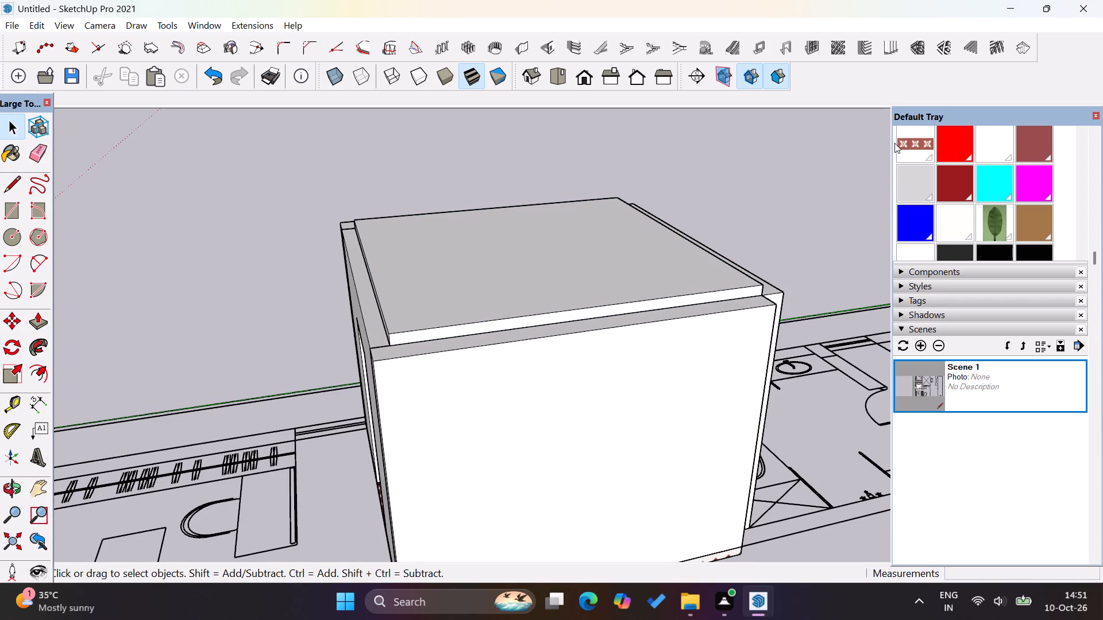
Display the section planes and activate the cut of section plane 1 running lengthwise through the bathroom.
{"action": "left_click", "coordinate": [690, 81]}
{"action": "left_click", "coordinate": [723, 83]}
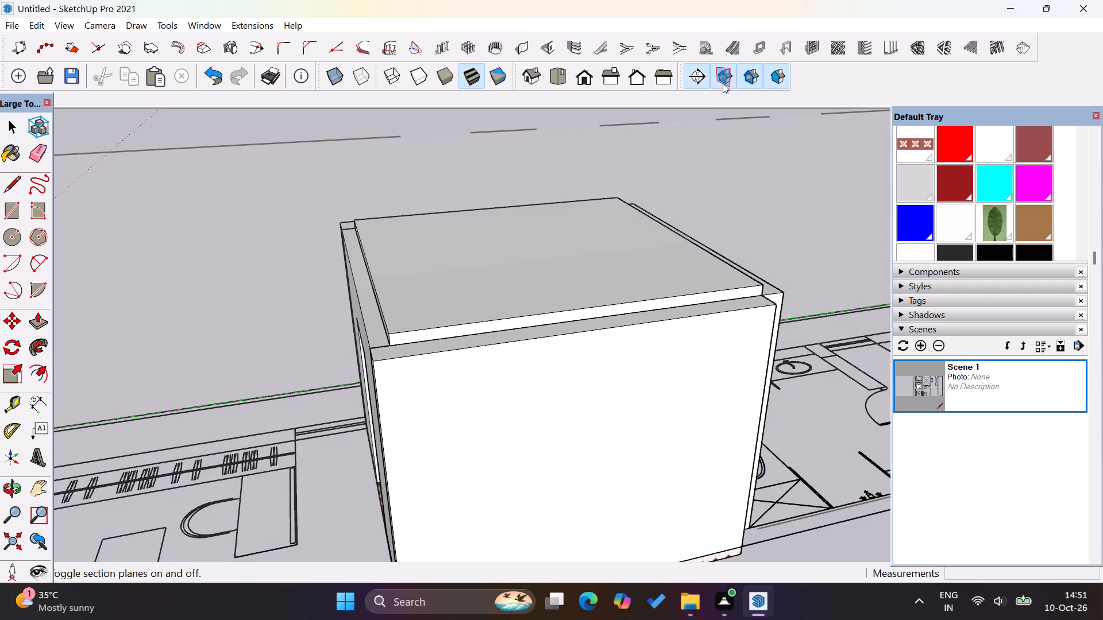
{"action": "scroll", "coordinate": [476, 383], "scroll_direction": "down", "scroll_amount": 9}
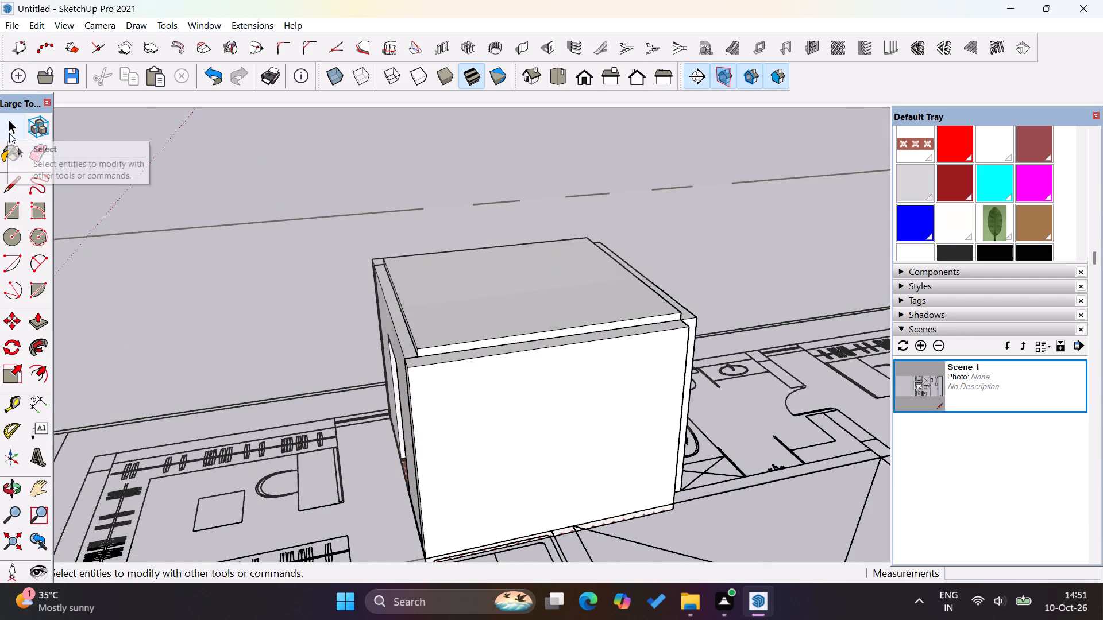
{"action": "left_click", "coordinate": [9, 133]}
{"action": "left_click", "coordinate": [244, 223]}
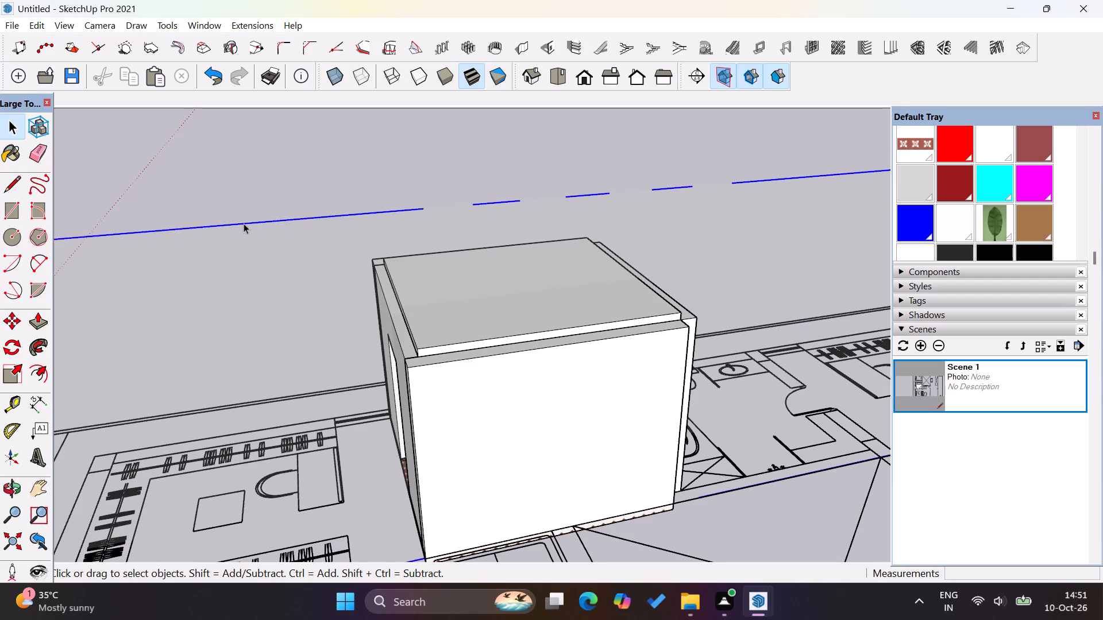
{"action": "scroll", "coordinate": [486, 324], "scroll_direction": "down", "scroll_amount": 5}
{"action": "scroll", "coordinate": [549, 368], "scroll_direction": "down", "scroll_amount": 5}
{"action": "middle_click_drag", "start_coordinate": [366, 357], "coordinate": [585, 286]}
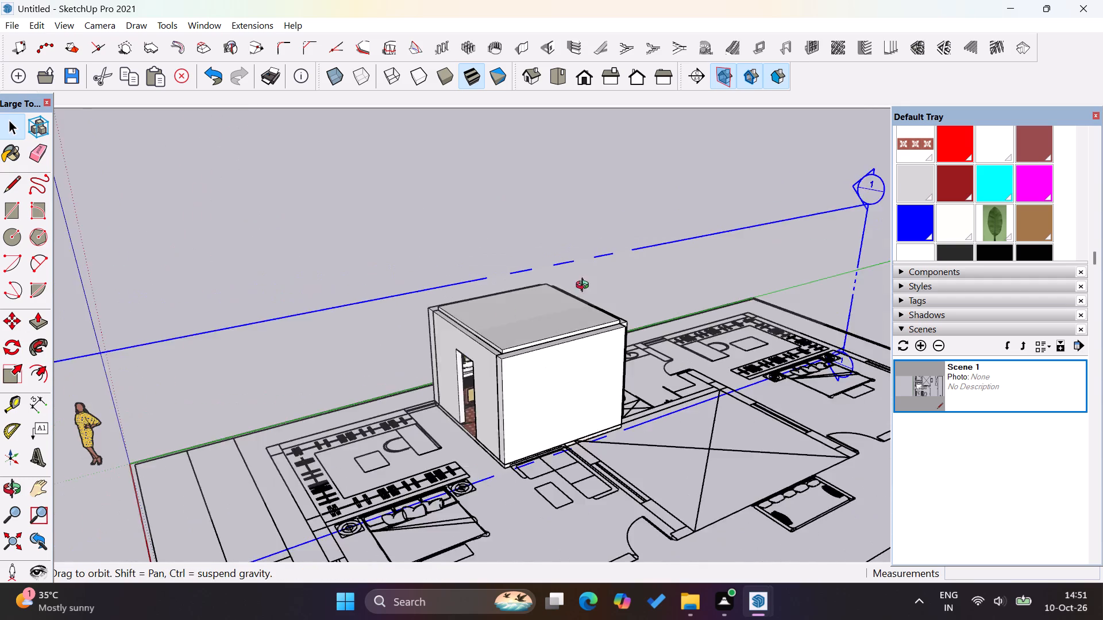
{"action": "middle_click_drag", "start_coordinate": [585, 286], "coordinate": [608, 300]}
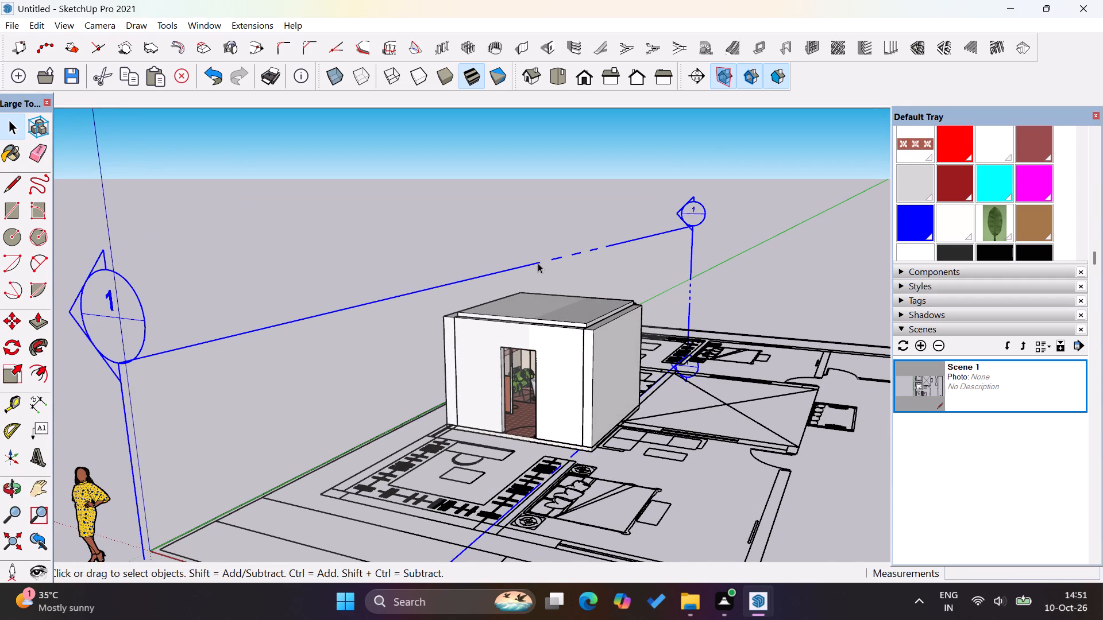
{"action": "double_click", "coordinate": [538, 263]}
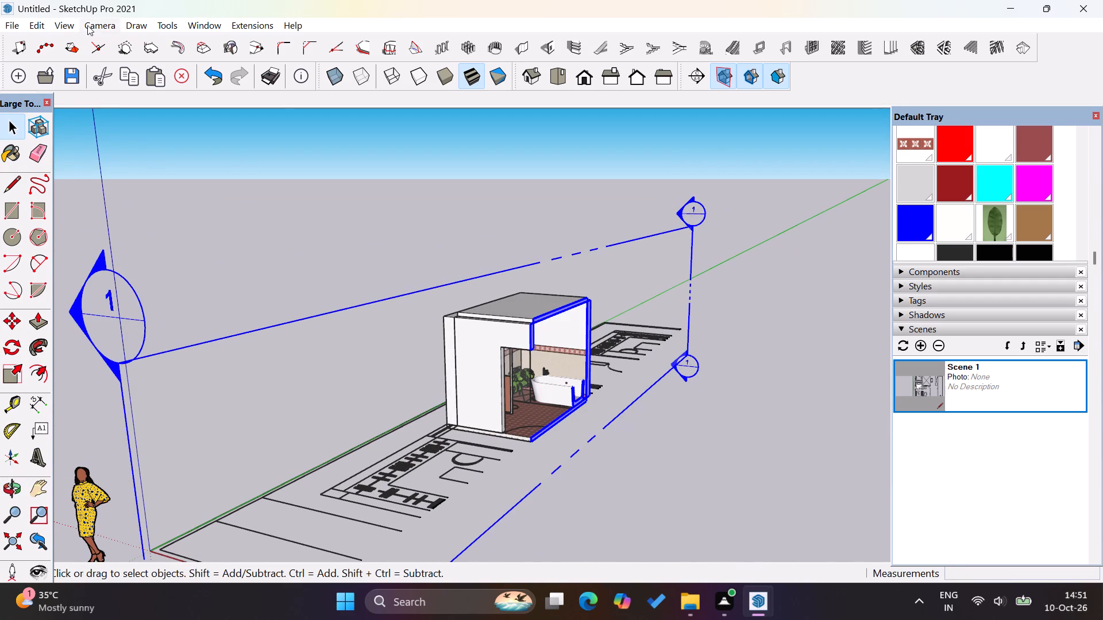
Switch the camera to parallel projection for the cut bathroom.
{"action": "left_click", "coordinate": [94, 25]}
{"action": "middle_click_drag", "start_coordinate": [463, 303], "coordinate": [295, 312]}
{"action": "left_click", "coordinate": [435, 247]}
{"action": "middle_click_drag", "start_coordinate": [576, 315], "coordinate": [319, 307]}
{"action": "scroll", "coordinate": [516, 312], "scroll_direction": "up", "scroll_amount": 11}
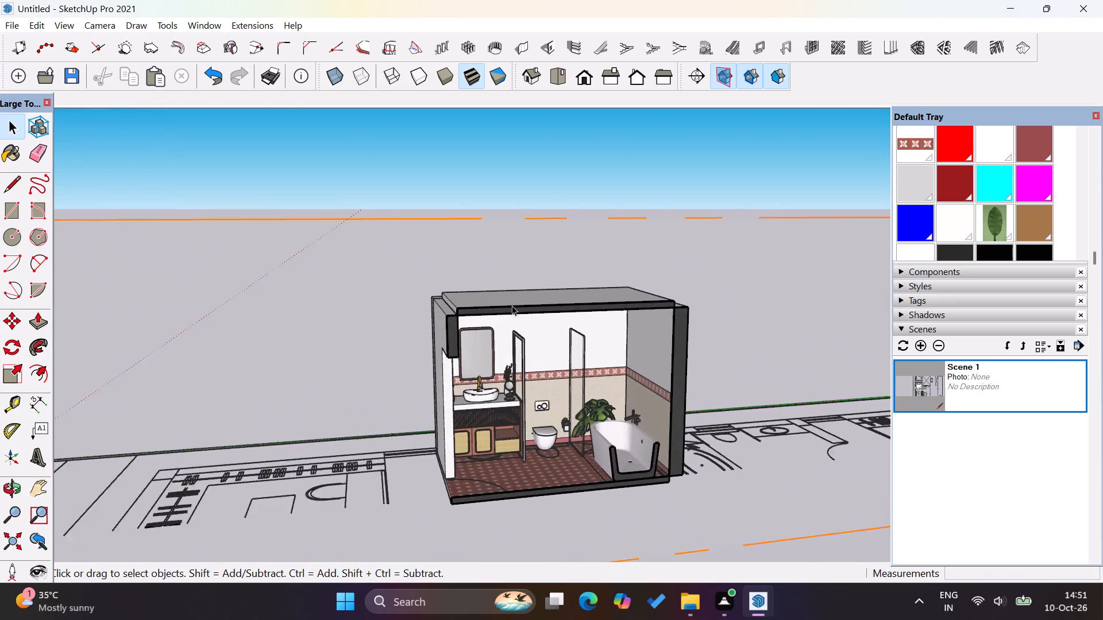
{"action": "scroll", "coordinate": [512, 305], "scroll_direction": "up", "scroll_amount": 6}
{"action": "scroll", "coordinate": [327, 232], "scroll_direction": "down", "scroll_amount": 10}
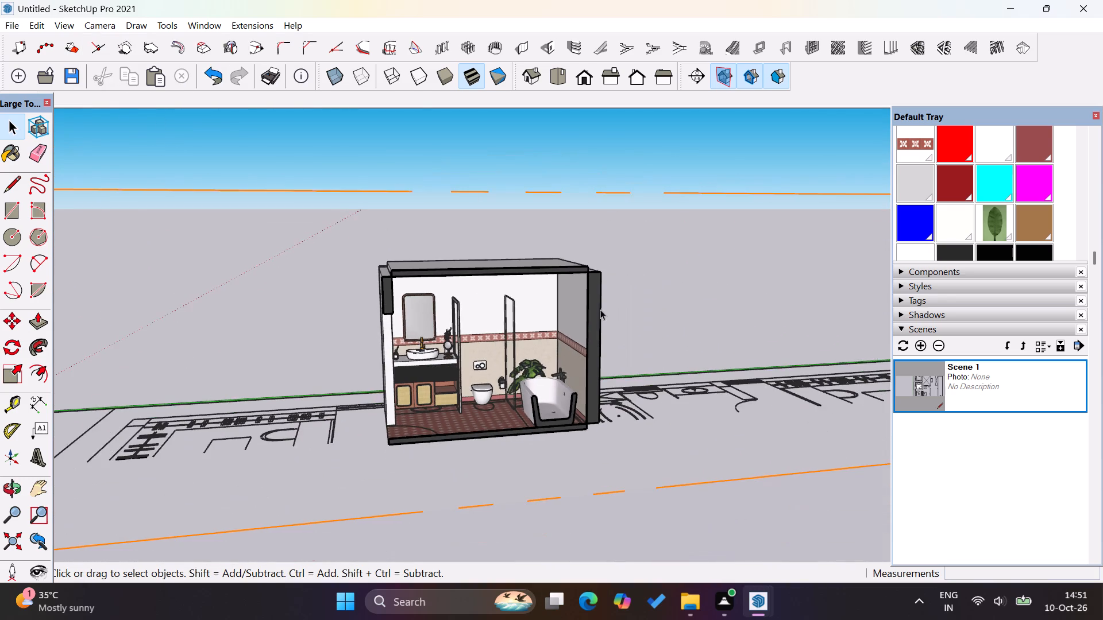
{"action": "middle_click_drag", "start_coordinate": [511, 344], "coordinate": [474, 298]}
{"action": "scroll", "coordinate": [470, 312], "scroll_direction": "up", "scroll_amount": 6}
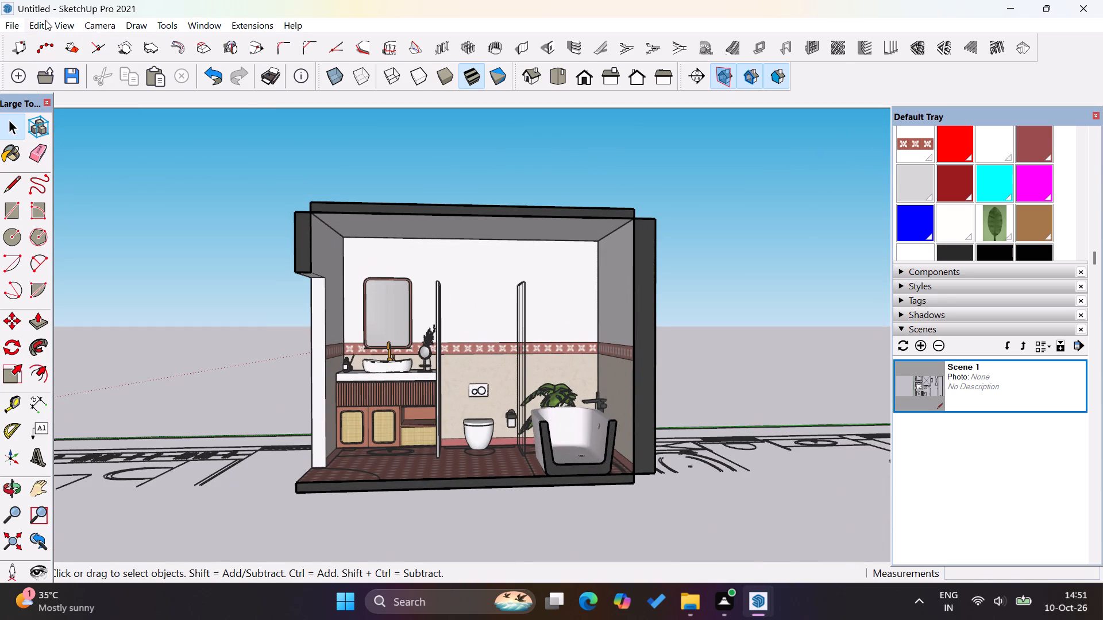
{"action": "left_click", "coordinate": [39, 23]}
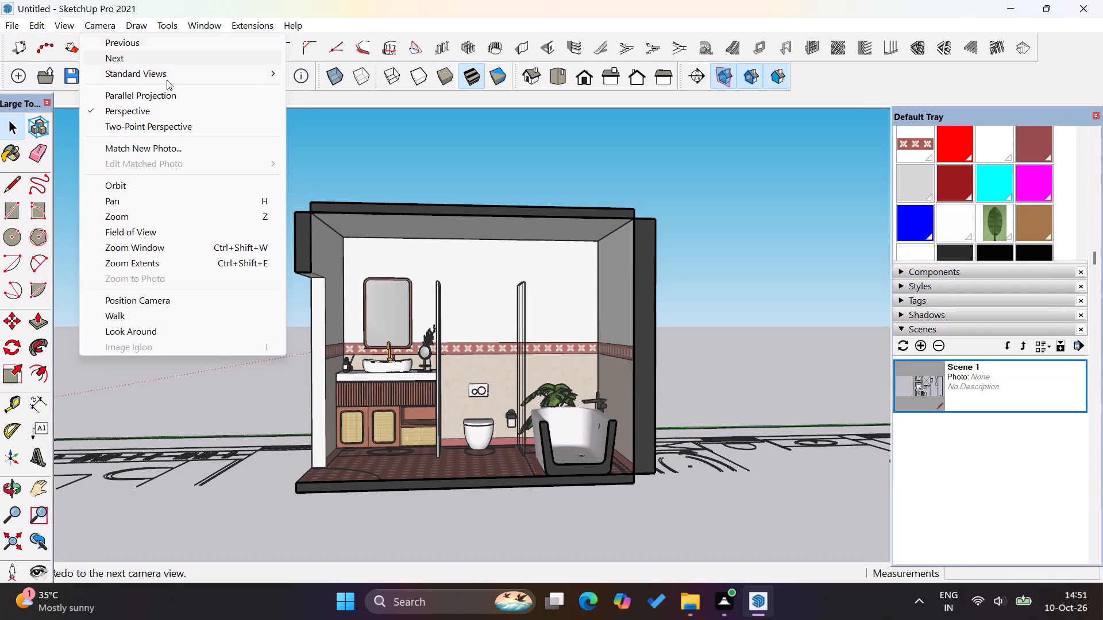
{"action": "left_click", "coordinate": [167, 96]}
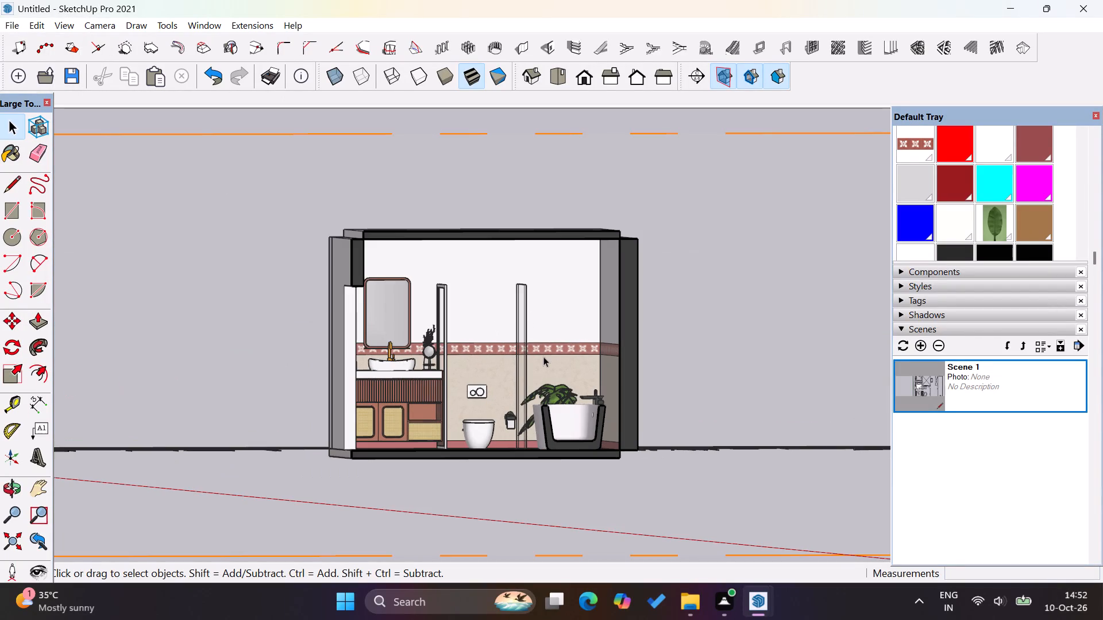
Set the standard Right view and frame the whole sectioned bathroom elevation with vanity, toilet and bathtub.
{"action": "scroll", "coordinate": [543, 357], "scroll_direction": "up", "scroll_amount": 5}
{"action": "scroll", "coordinate": [496, 362], "scroll_direction": "up", "scroll_amount": 5}
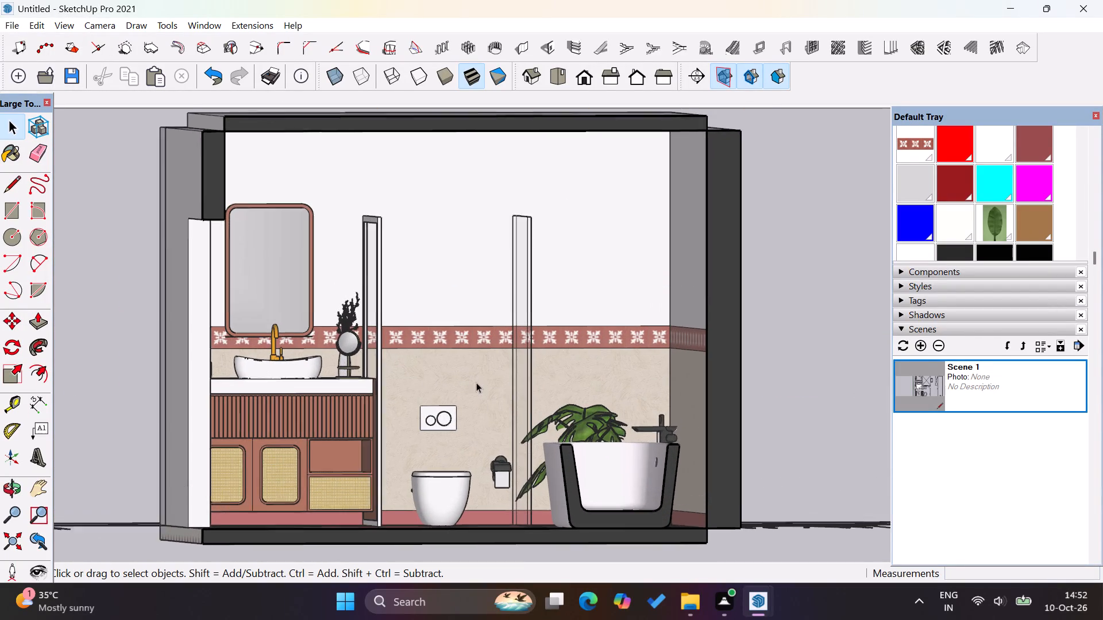
{"action": "scroll", "coordinate": [469, 426], "scroll_direction": "down", "scroll_amount": 2}
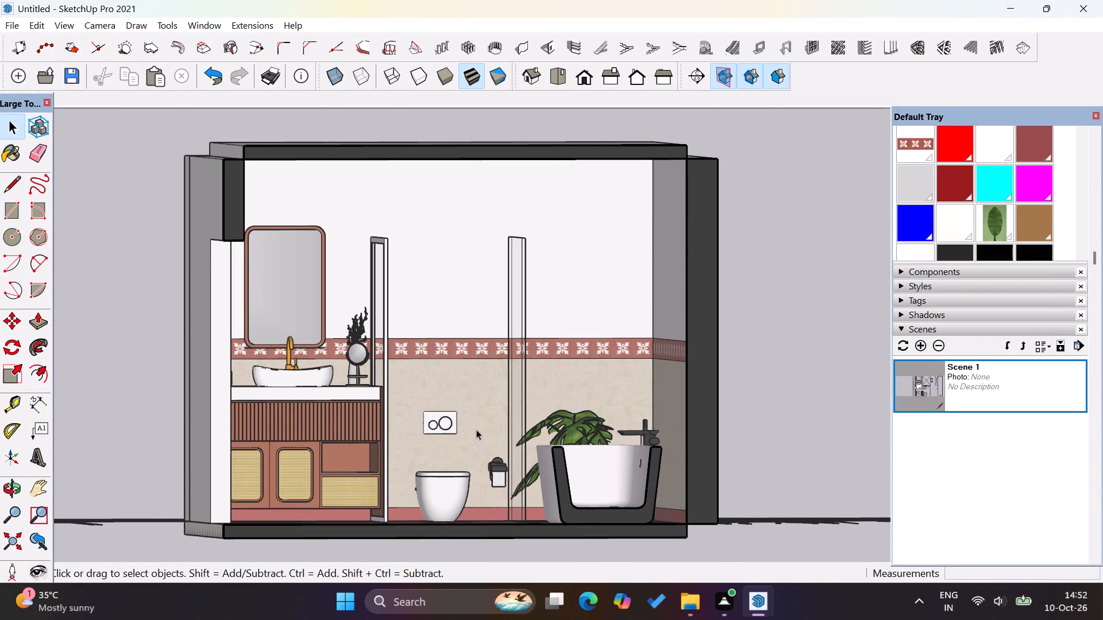
{"action": "middle_click_drag", "start_coordinate": [471, 431], "coordinate": [418, 429]}
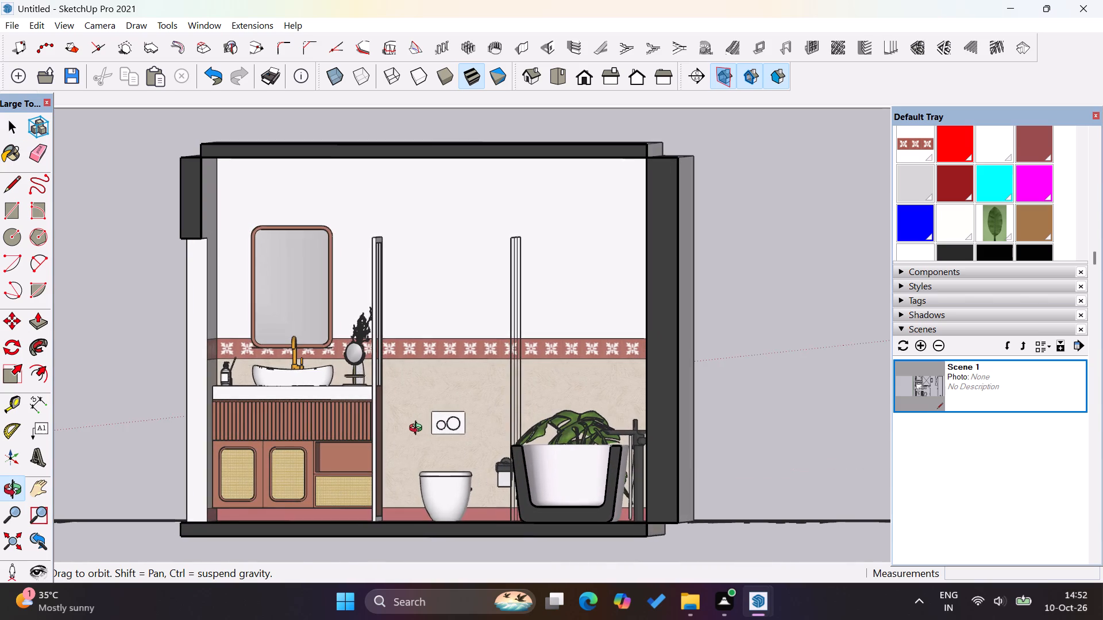
{"action": "middle_click_drag", "start_coordinate": [418, 429], "coordinate": [419, 429]}
{"action": "left_click", "coordinate": [606, 75]}
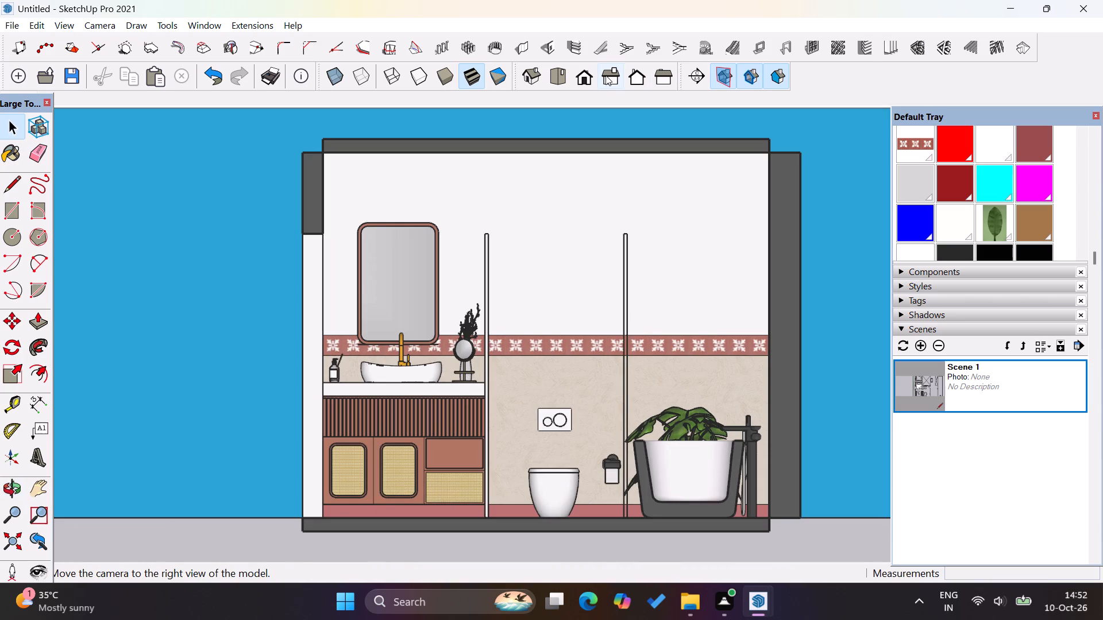
{"action": "scroll", "coordinate": [379, 399], "scroll_direction": "down", "scroll_amount": 3}
{"action": "scroll", "coordinate": [520, 422], "scroll_direction": "up", "scroll_amount": 4}
{"action": "scroll", "coordinate": [552, 453], "scroll_direction": "down", "scroll_amount": 1}
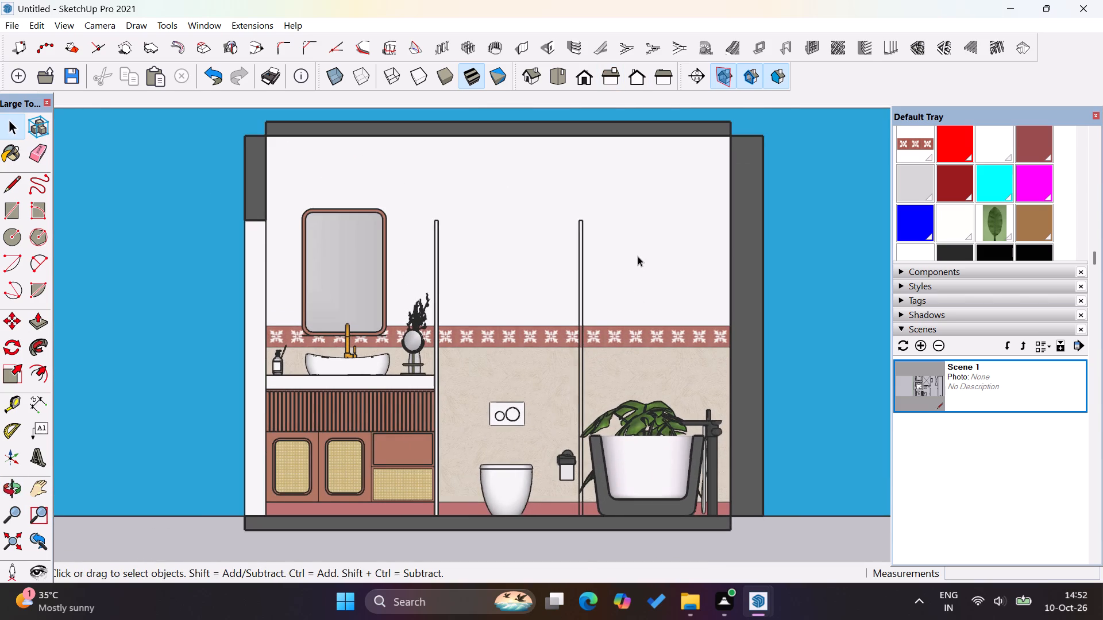
{"action": "scroll", "coordinate": [637, 253], "scroll_direction": "up", "scroll_amount": 1}
{"action": "scroll", "coordinate": [610, 408], "scroll_direction": "down", "scroll_amount": 2}
{"action": "scroll", "coordinate": [594, 301], "scroll_direction": "up", "scroll_amount": 2}
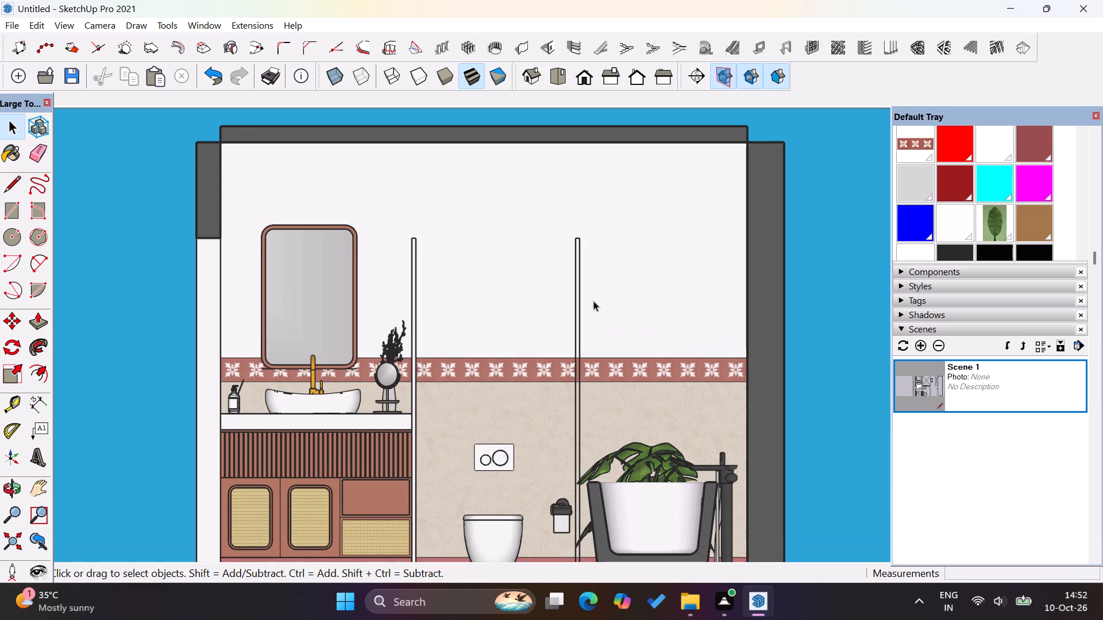
{"action": "scroll", "coordinate": [593, 301], "scroll_direction": "down", "scroll_amount": 2}
{"action": "scroll", "coordinate": [595, 370], "scroll_direction": "up", "scroll_amount": 1}
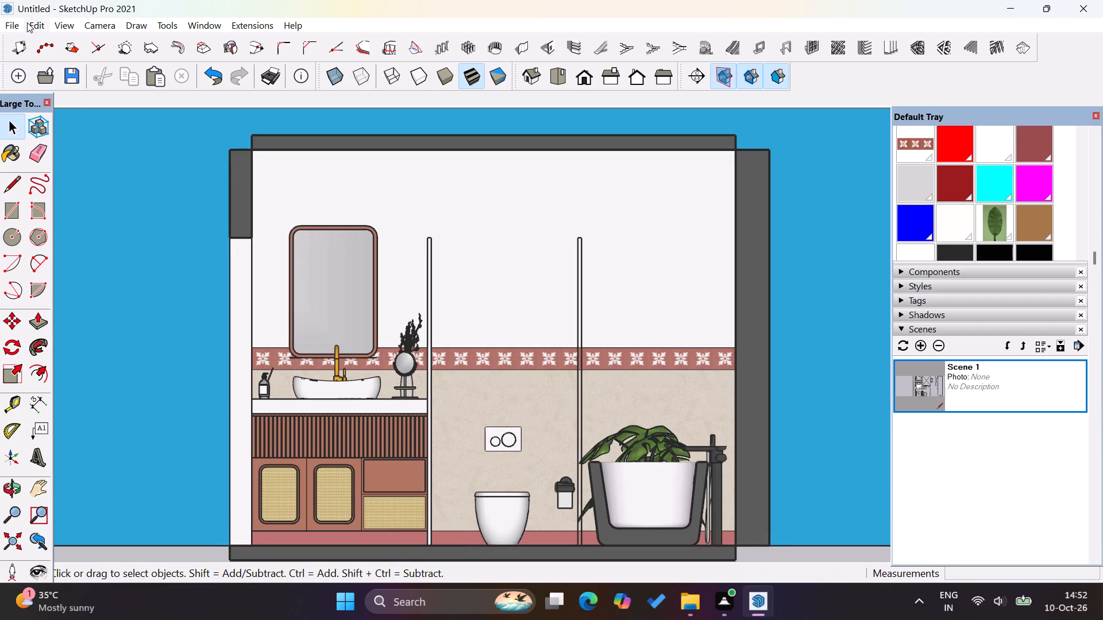
Export the section view as a 2D JPEG image named v1 into the BATHROOM folder under SYMBOLISIS SOLUTION.
{"action": "left_click", "coordinate": [13, 26]}
{"action": "left_click", "coordinate": [75, 283]}
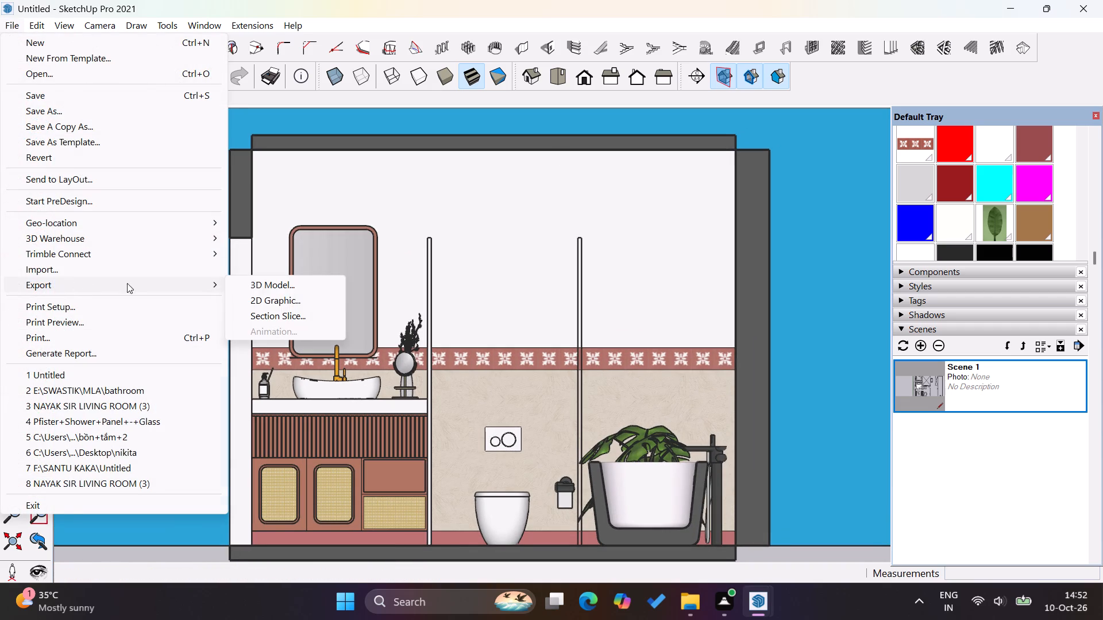
{"action": "left_click", "coordinate": [273, 299]}
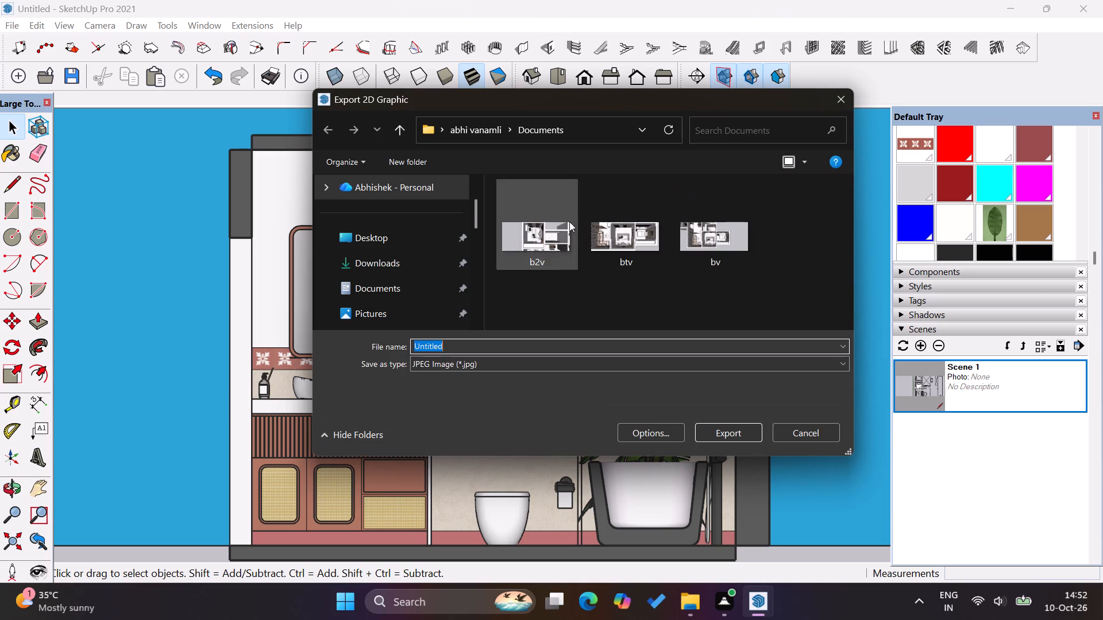
{"action": "scroll", "coordinate": [414, 281], "scroll_direction": "down", "scroll_amount": 2}
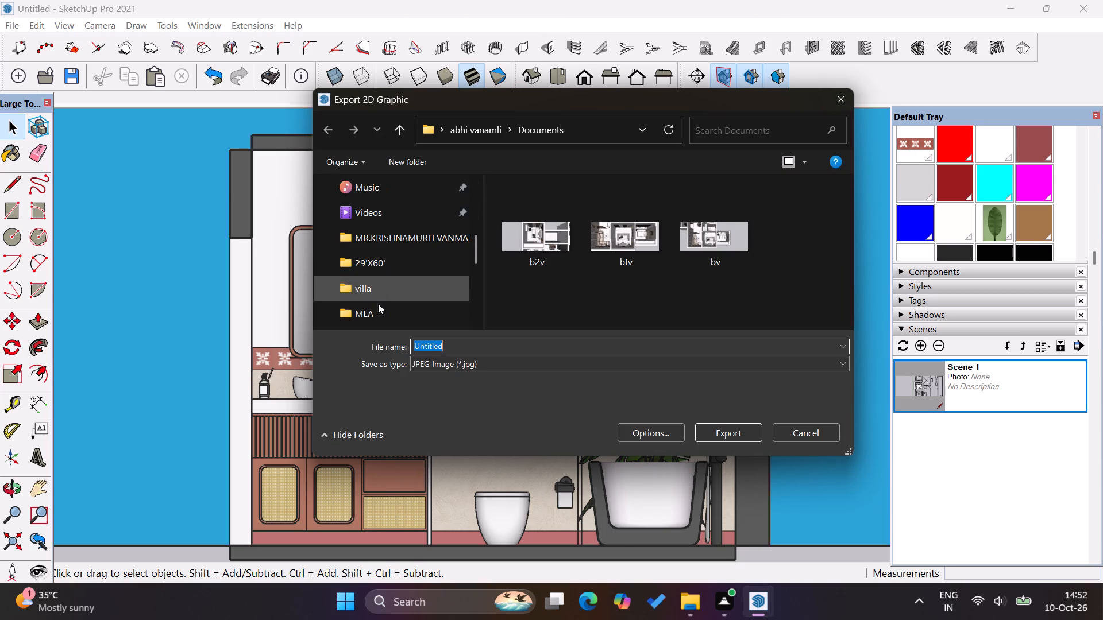
{"action": "double_click", "coordinate": [384, 263]}
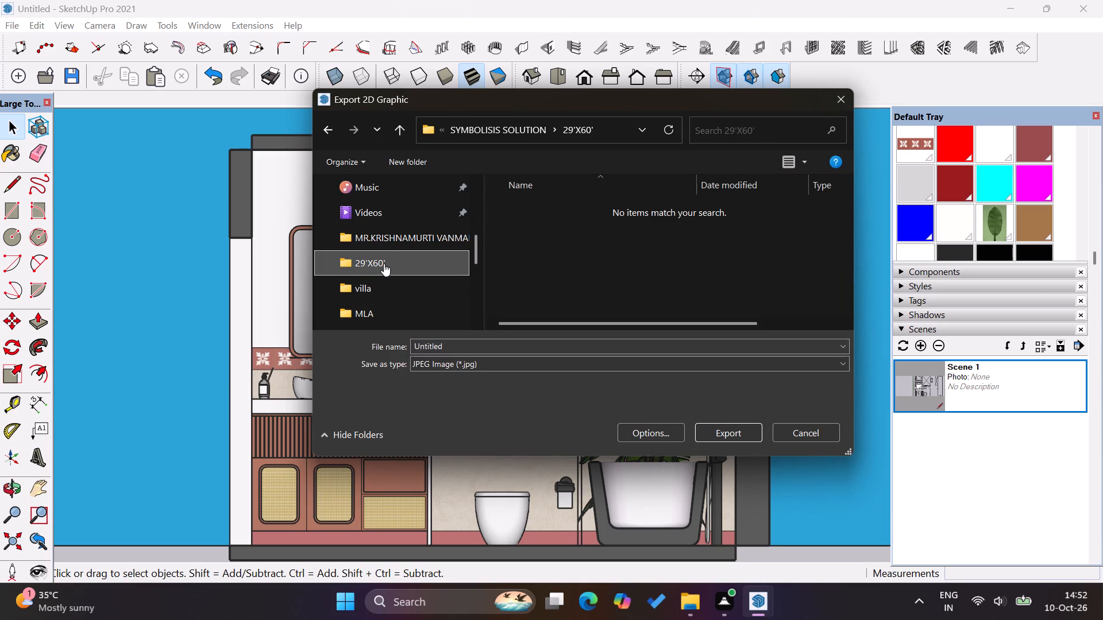
{"action": "left_click", "coordinate": [516, 131]}
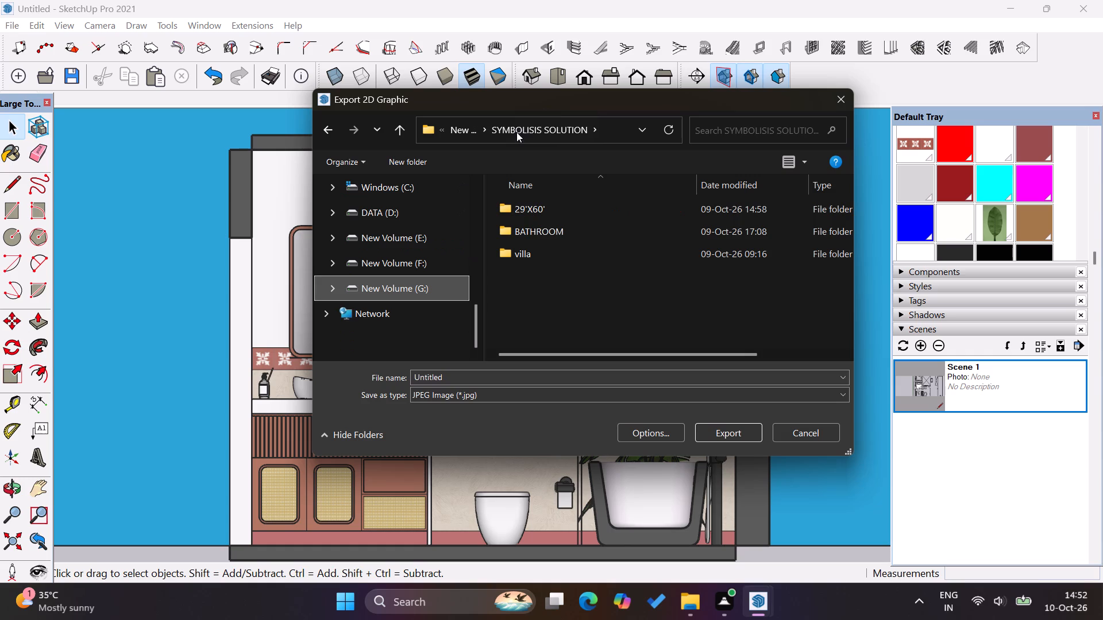
{"action": "double_click", "coordinate": [538, 235]}
{"action": "left_click", "coordinate": [512, 381]}
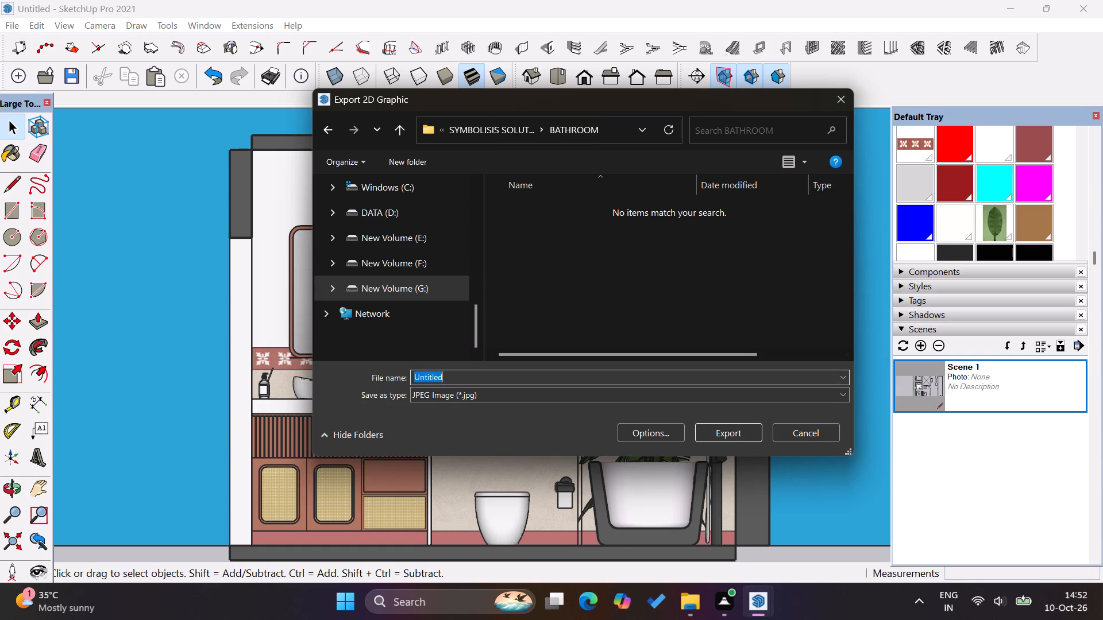
{"action": "key", "text": "7"}
{"action": "key", "text": "BackSpace"}
{"action": "type", "text": "v1"}
{"action": "left_click", "coordinate": [715, 431]}
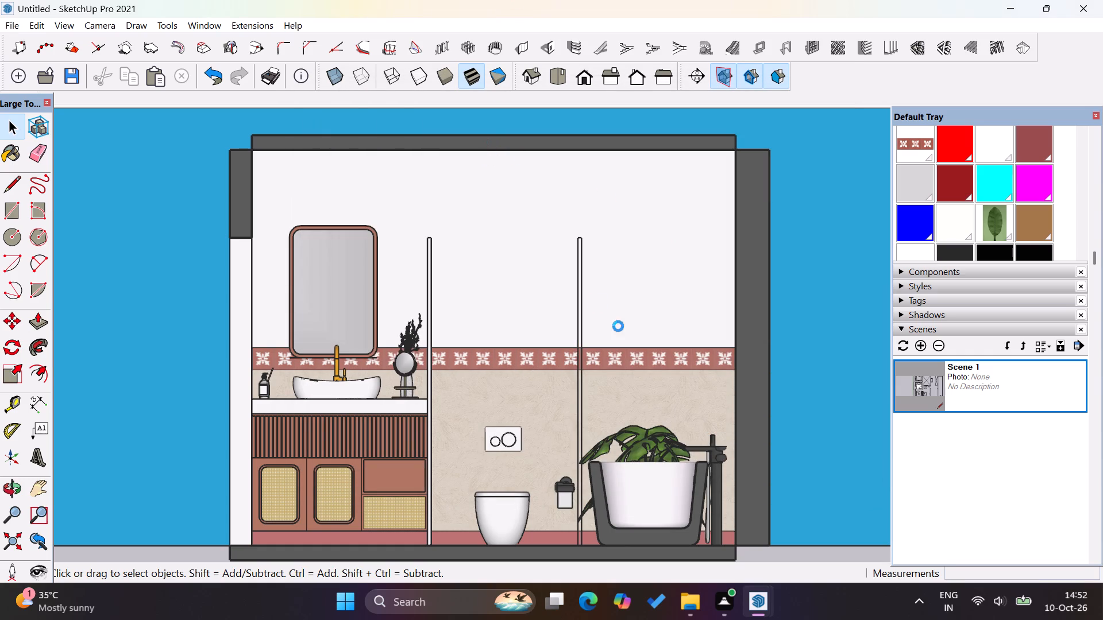
Delete section plane 1 from the bathroom.
{"action": "scroll", "coordinate": [611, 303], "scroll_direction": "down", "scroll_amount": 10}
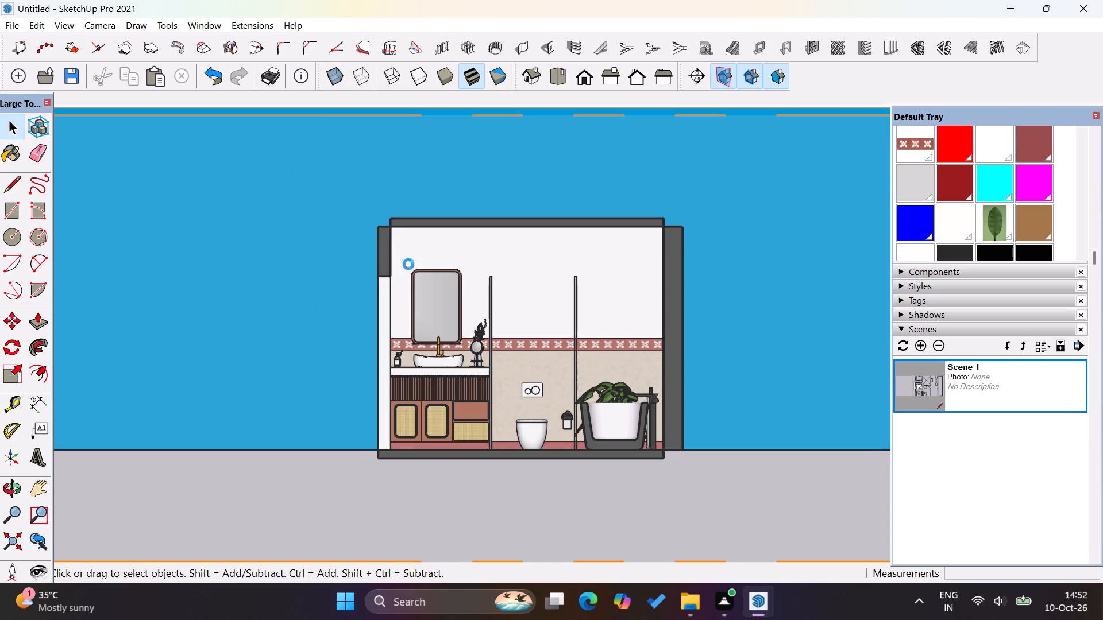
{"action": "middle_click_drag", "start_coordinate": [471, 303], "coordinate": [510, 362]}
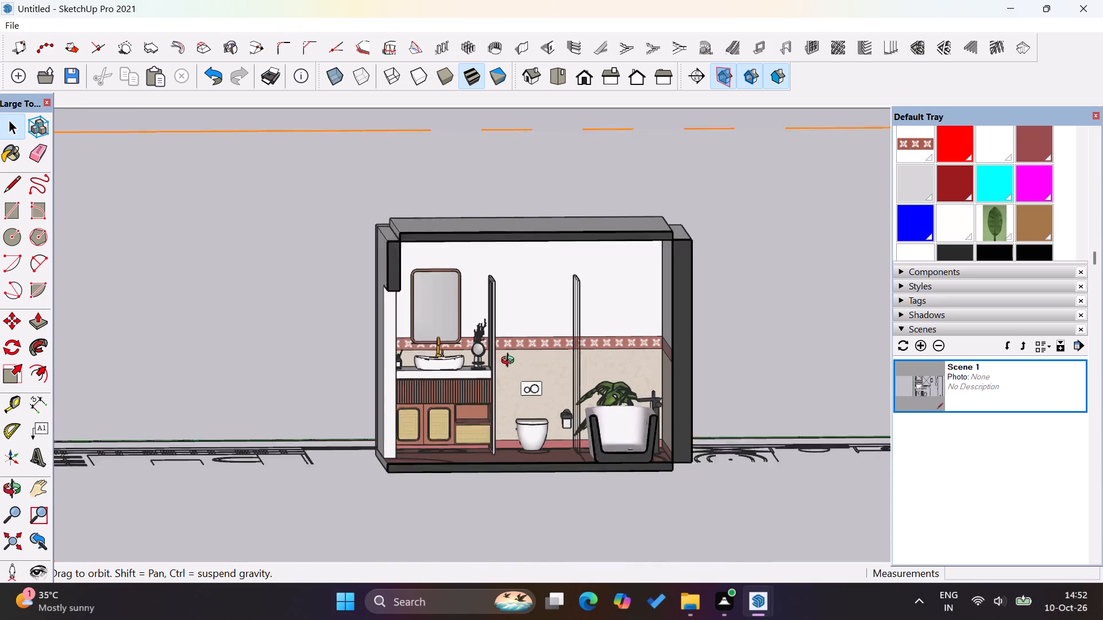
{"action": "middle_click_drag", "start_coordinate": [510, 362], "coordinate": [552, 399]}
{"action": "left_click", "coordinate": [345, 162]}
{"action": "scroll", "coordinate": [383, 355], "scroll_direction": "down", "scroll_amount": 9}
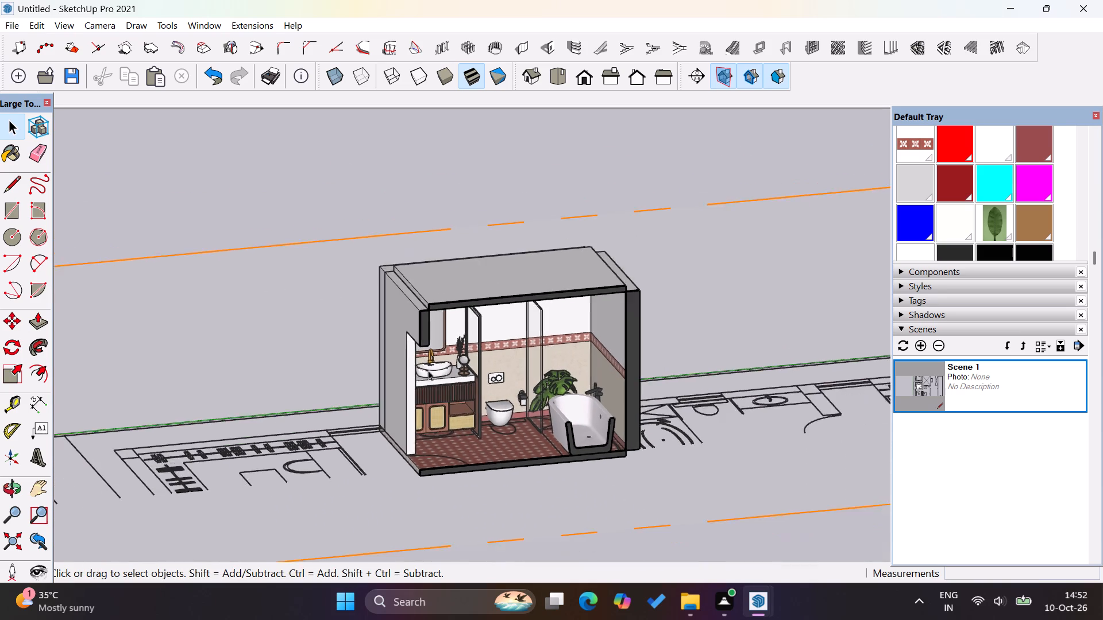
{"action": "scroll", "coordinate": [428, 370], "scroll_direction": "down", "scroll_amount": 1}
{"action": "middle_click_drag", "start_coordinate": [396, 406], "coordinate": [577, 451]}
{"action": "left_click", "coordinate": [398, 377]}
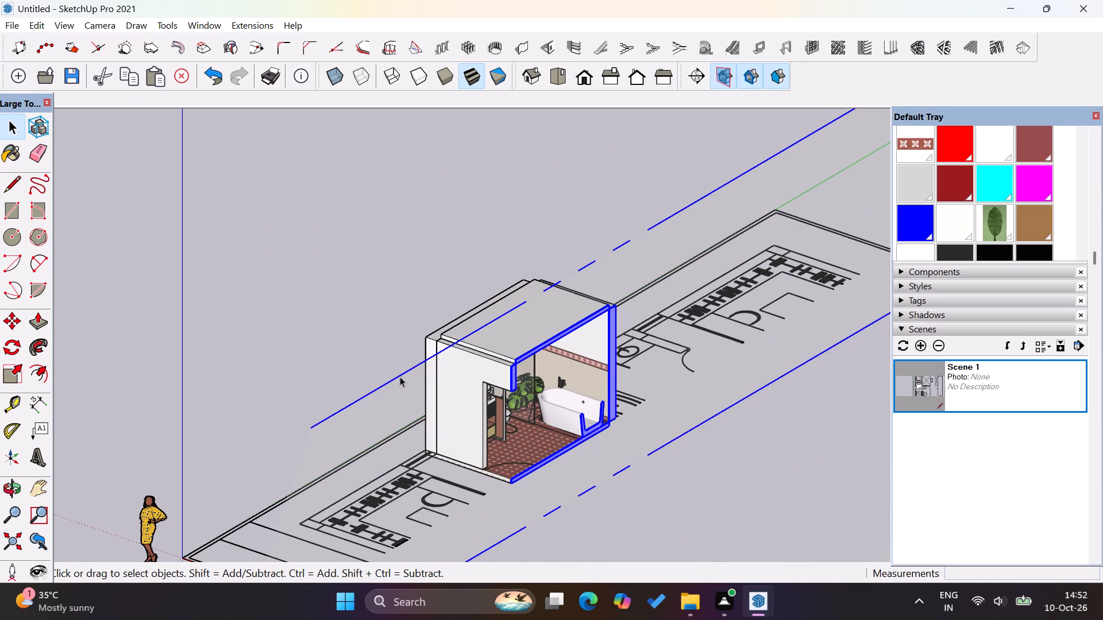
{"action": "key", "text": "Delete"}
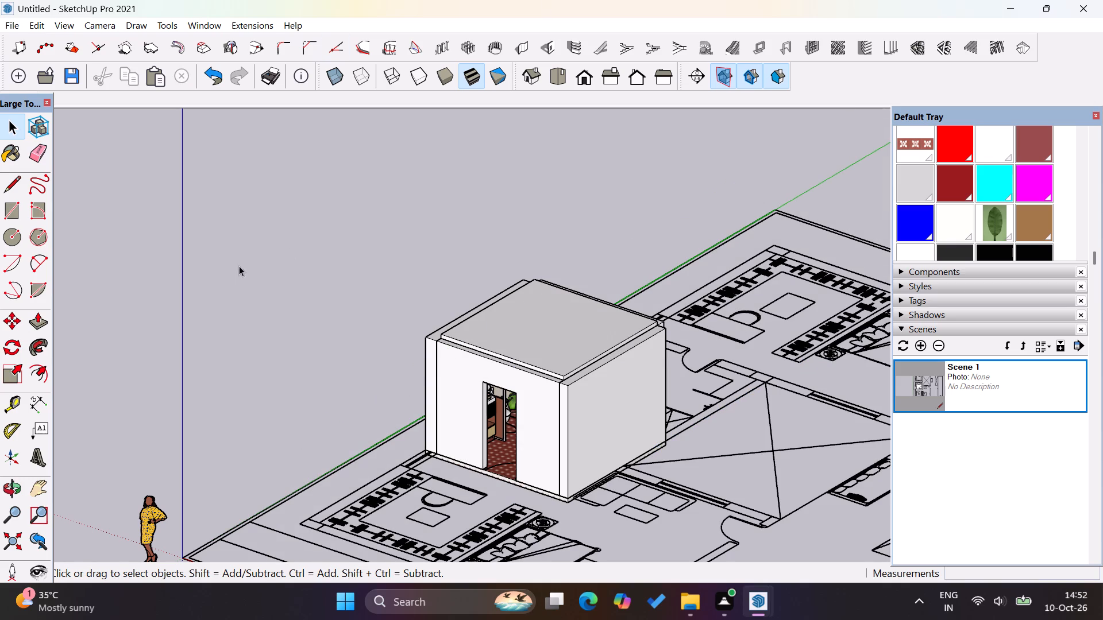
Place a new section plane on the outer face of the bathroom wall with the door opening.
{"action": "middle_click_drag", "start_coordinate": [310, 387], "coordinate": [505, 413]}
{"action": "left_click", "coordinate": [695, 79]}
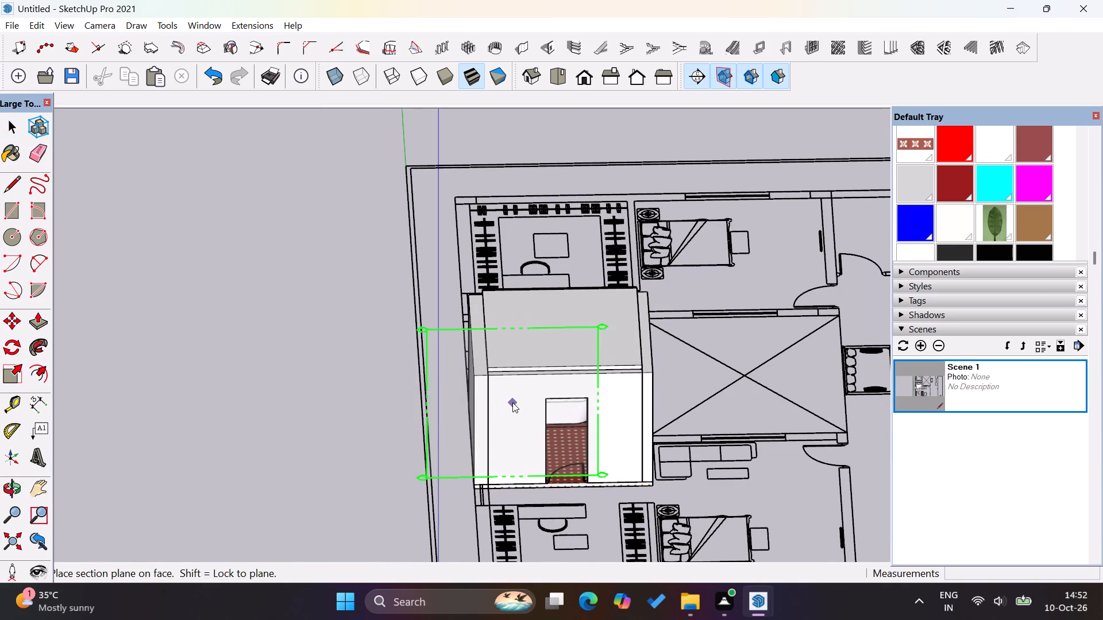
{"action": "left_click", "coordinate": [512, 402]}
{"action": "left_click", "coordinate": [642, 348]}
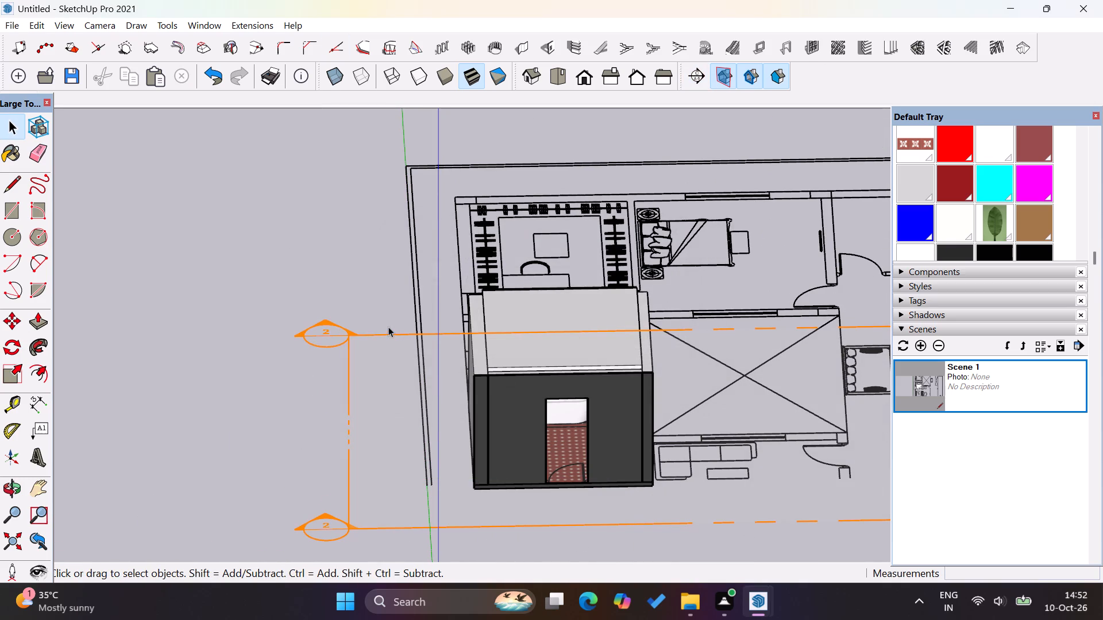
Move the new section plane about 5' 3 3/8" along the green axis into the bathroom, facing the bathtub.
{"action": "left_click", "coordinate": [392, 334]}
{"action": "left_click", "coordinate": [16, 323]}
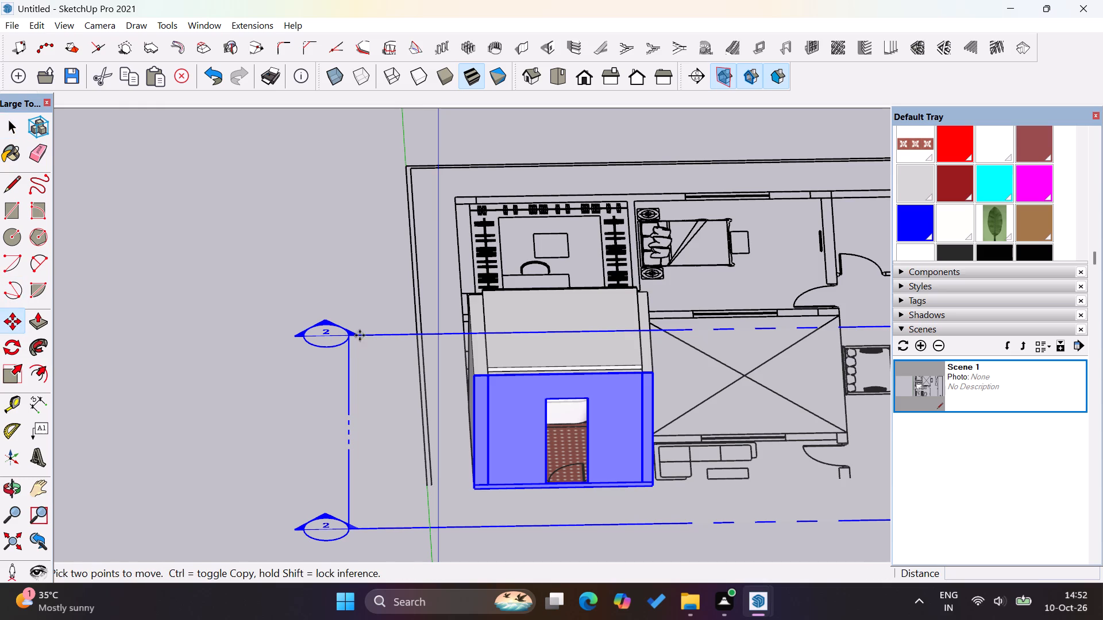
{"action": "left_click", "coordinate": [399, 336]}
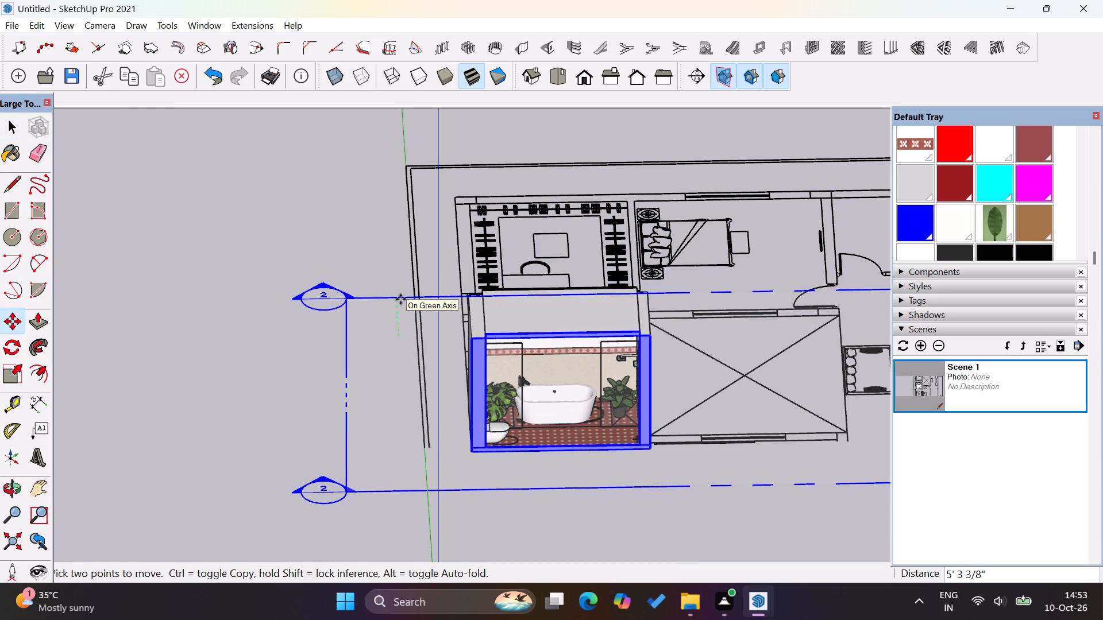
{"action": "left_click", "coordinate": [400, 299]}
{"action": "left_click", "coordinate": [22, 130]}
{"action": "left_click", "coordinate": [83, 150]}
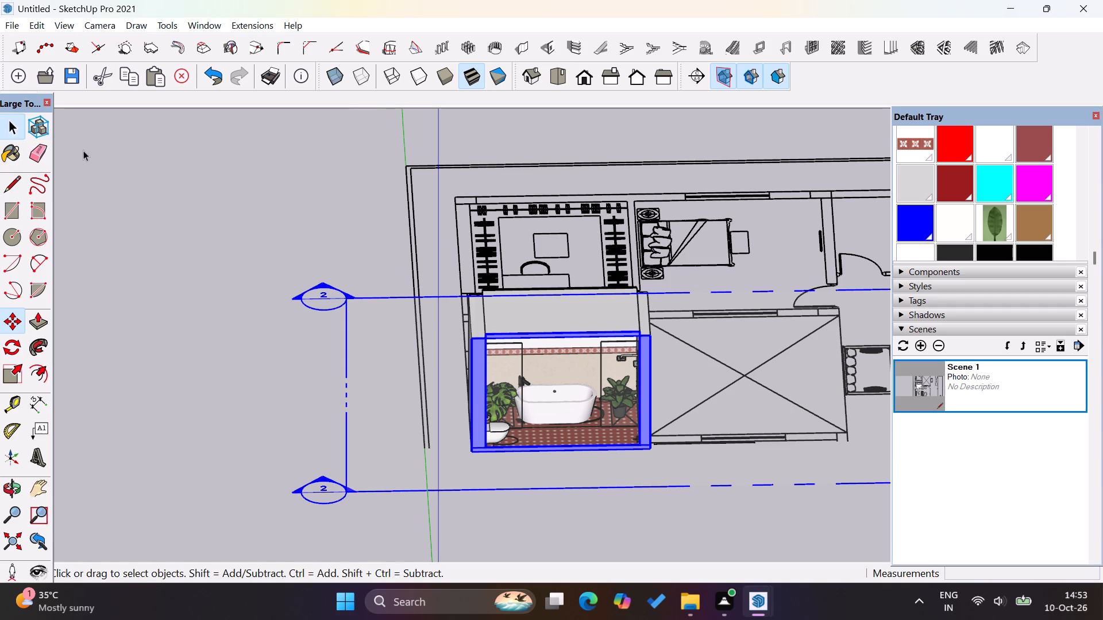
Set the bathtub section view to the standard Front view.
{"action": "scroll", "coordinate": [635, 401], "scroll_direction": "up", "scroll_amount": 3}
{"action": "middle_click_drag", "start_coordinate": [593, 449], "coordinate": [574, 370]}
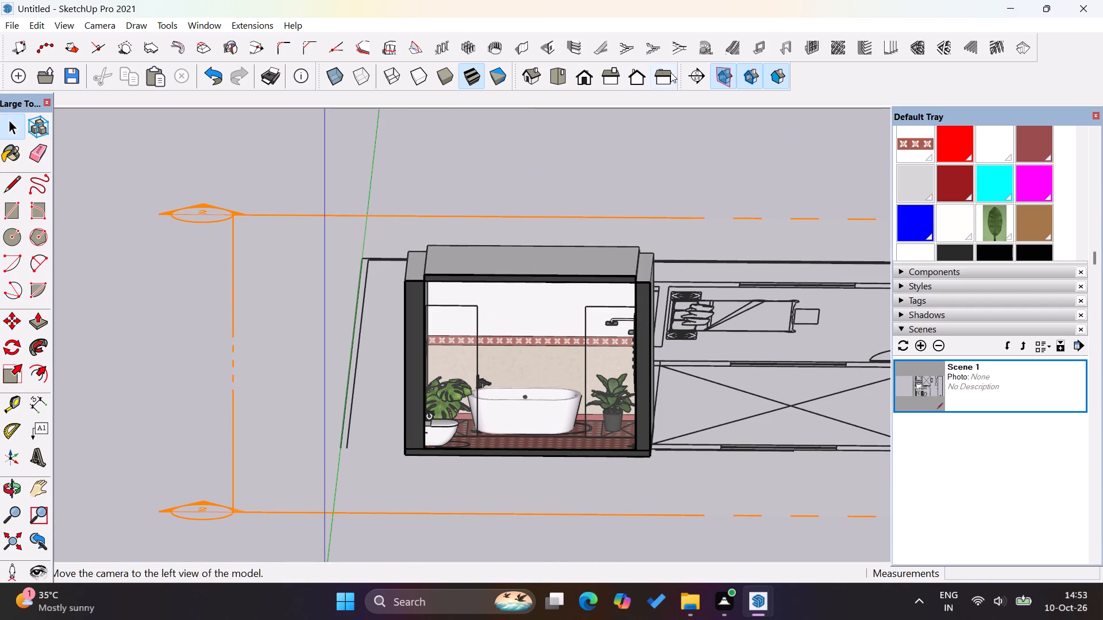
{"action": "left_click", "coordinate": [589, 80]}
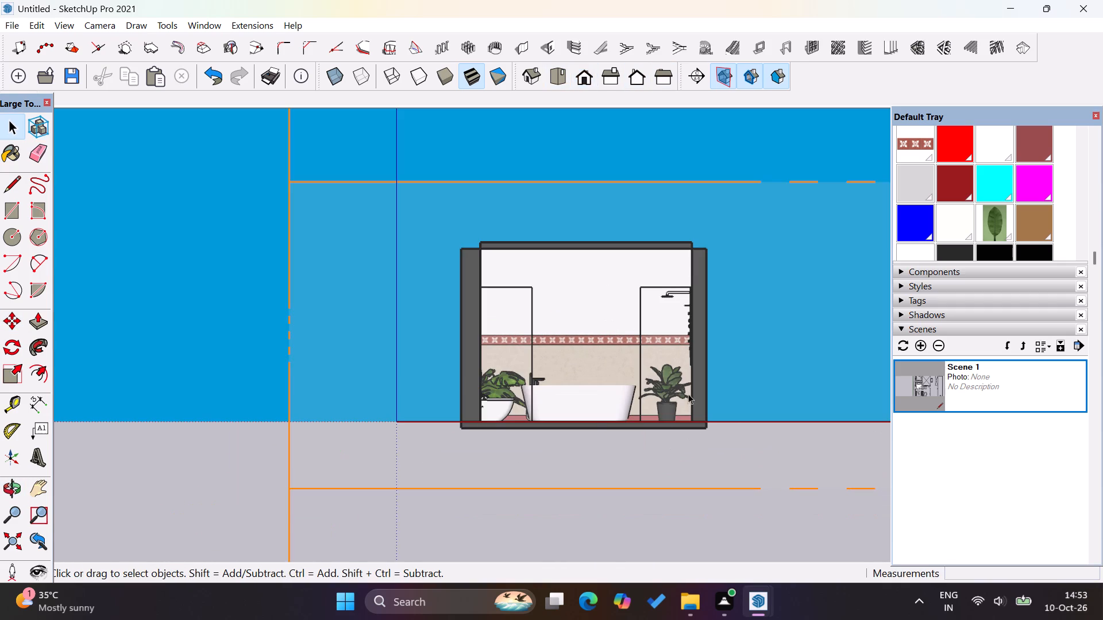
{"action": "scroll", "coordinate": [396, 403], "scroll_direction": "down", "scroll_amount": 3}
{"action": "scroll", "coordinate": [515, 338], "scroll_direction": "up", "scroll_amount": 8}
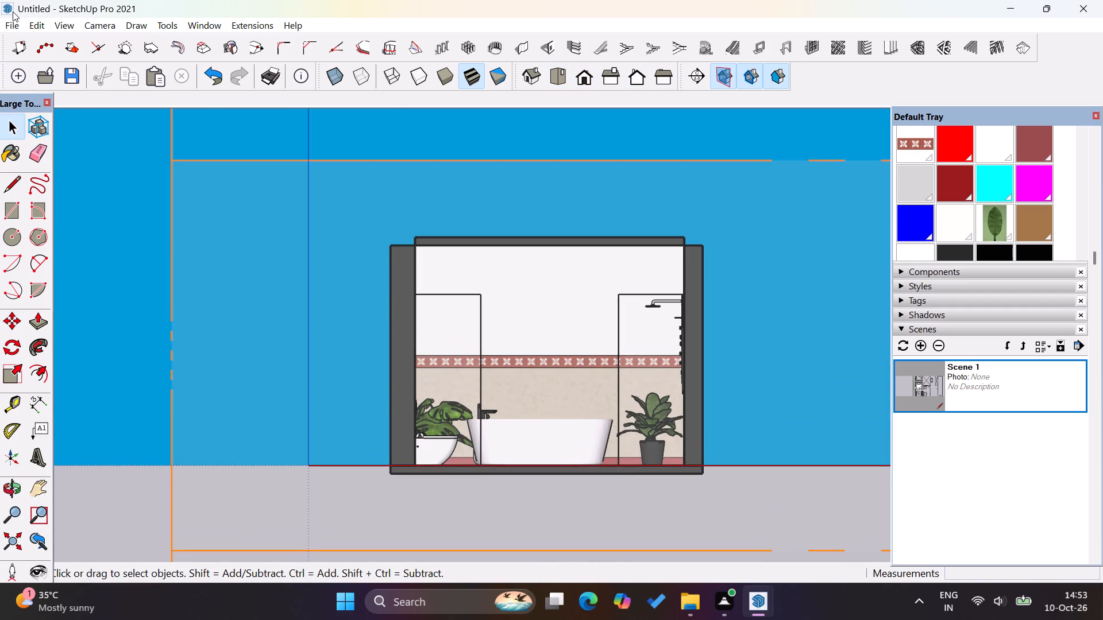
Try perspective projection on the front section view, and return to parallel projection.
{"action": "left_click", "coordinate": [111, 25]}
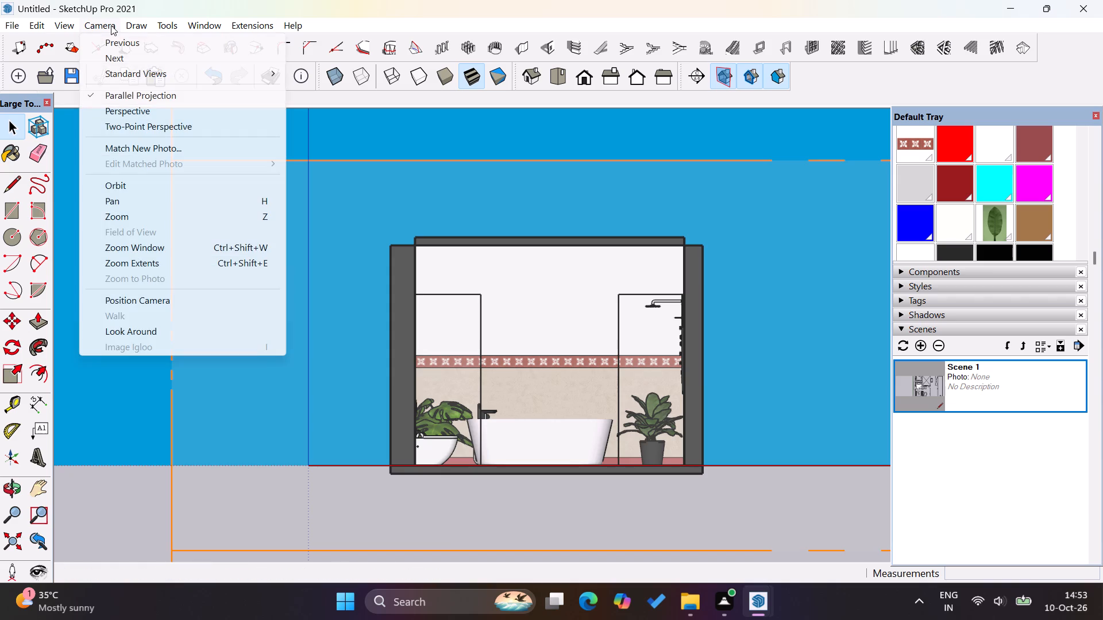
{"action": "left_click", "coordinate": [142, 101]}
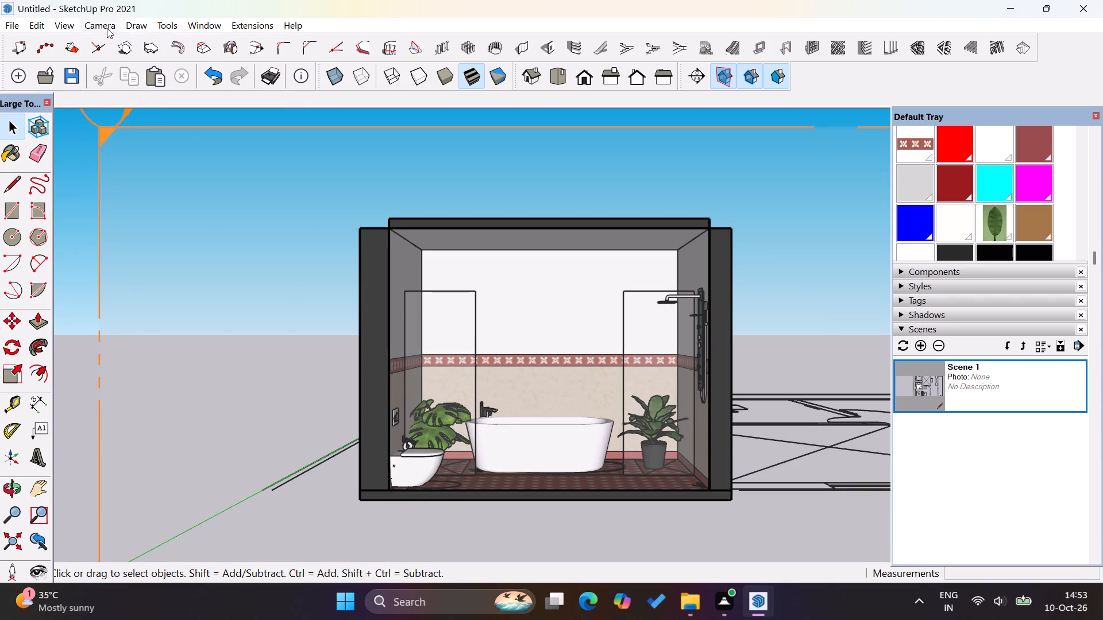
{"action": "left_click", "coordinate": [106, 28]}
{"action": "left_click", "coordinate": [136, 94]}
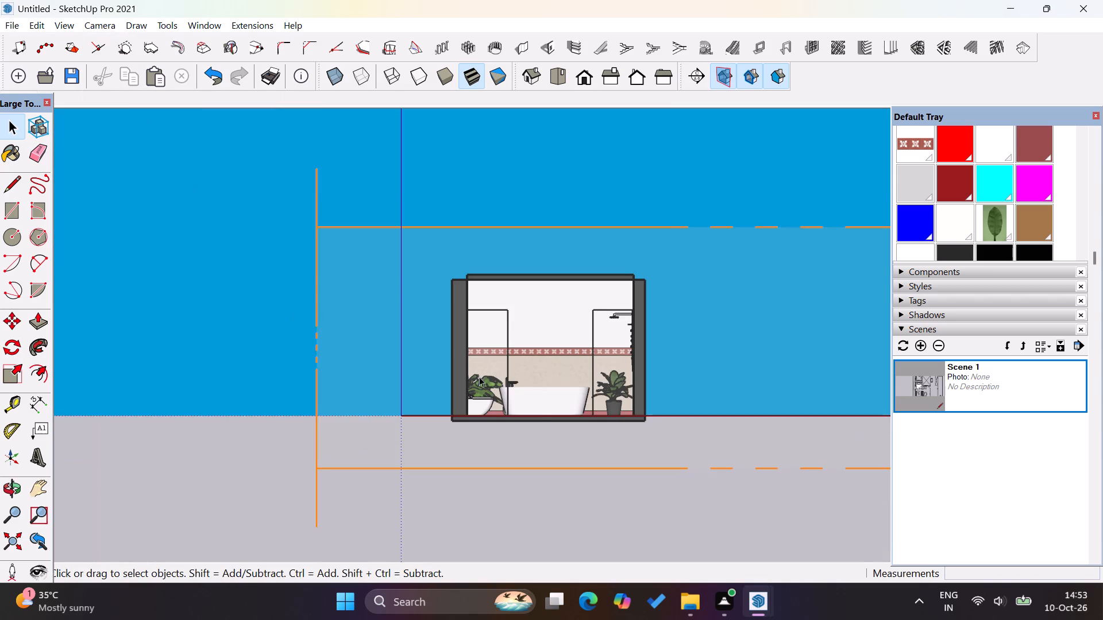
Export the framed front view of the bathtub section as a 2D JPEG image named v2 into the BATHROOM folder.
{"action": "scroll", "coordinate": [541, 419], "scroll_direction": "up", "scroll_amount": 8}
{"action": "scroll", "coordinate": [556, 287], "scroll_direction": "up", "scroll_amount": 8}
{"action": "scroll", "coordinate": [543, 254], "scroll_direction": "down", "scroll_amount": 3}
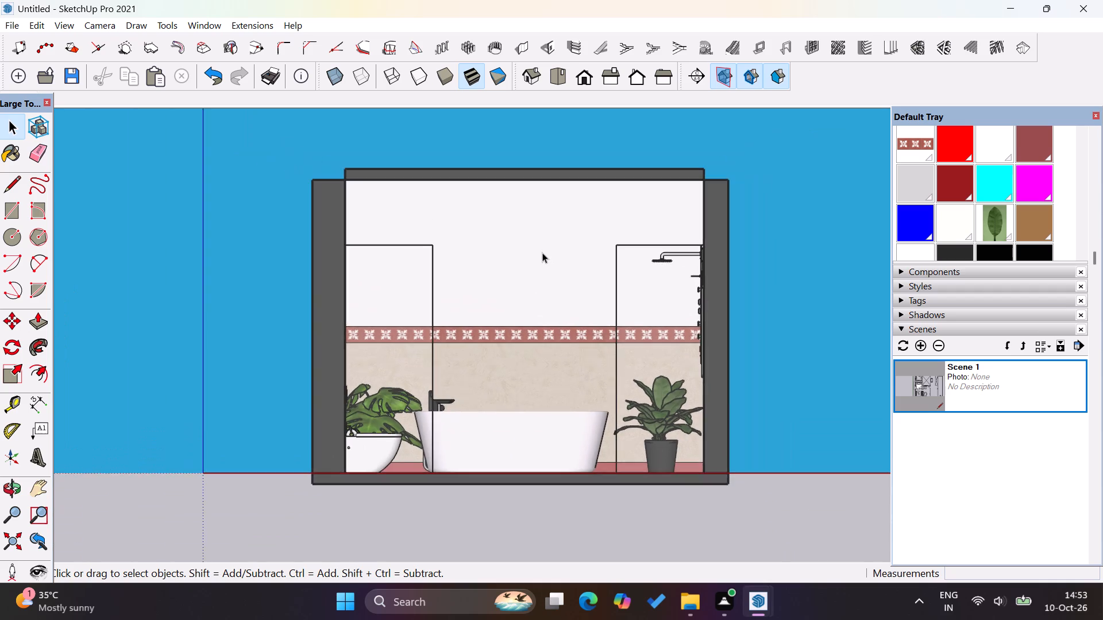
{"action": "scroll", "coordinate": [550, 352], "scroll_direction": "up", "scroll_amount": 4}
{"action": "scroll", "coordinate": [554, 357], "scroll_direction": "down", "scroll_amount": 1}
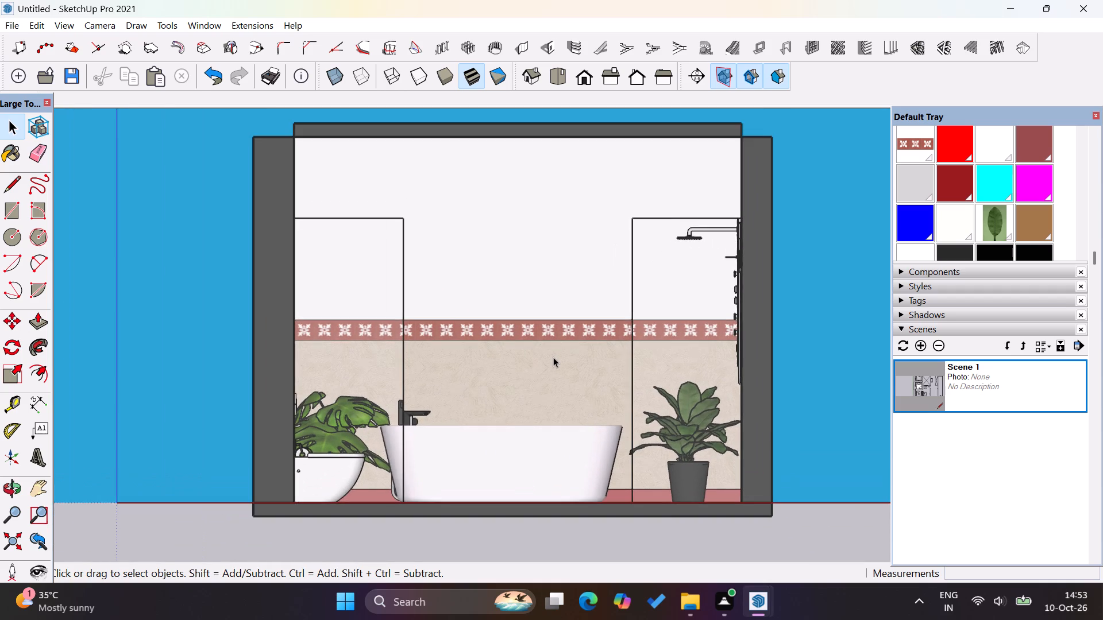
{"action": "scroll", "coordinate": [573, 334], "scroll_direction": "up", "scroll_amount": 2}
{"action": "scroll", "coordinate": [509, 396], "scroll_direction": "down", "scroll_amount": 1}
{"action": "scroll", "coordinate": [554, 355], "scroll_direction": "up", "scroll_amount": 1}
{"action": "scroll", "coordinate": [472, 438], "scroll_direction": "down", "scroll_amount": 1}
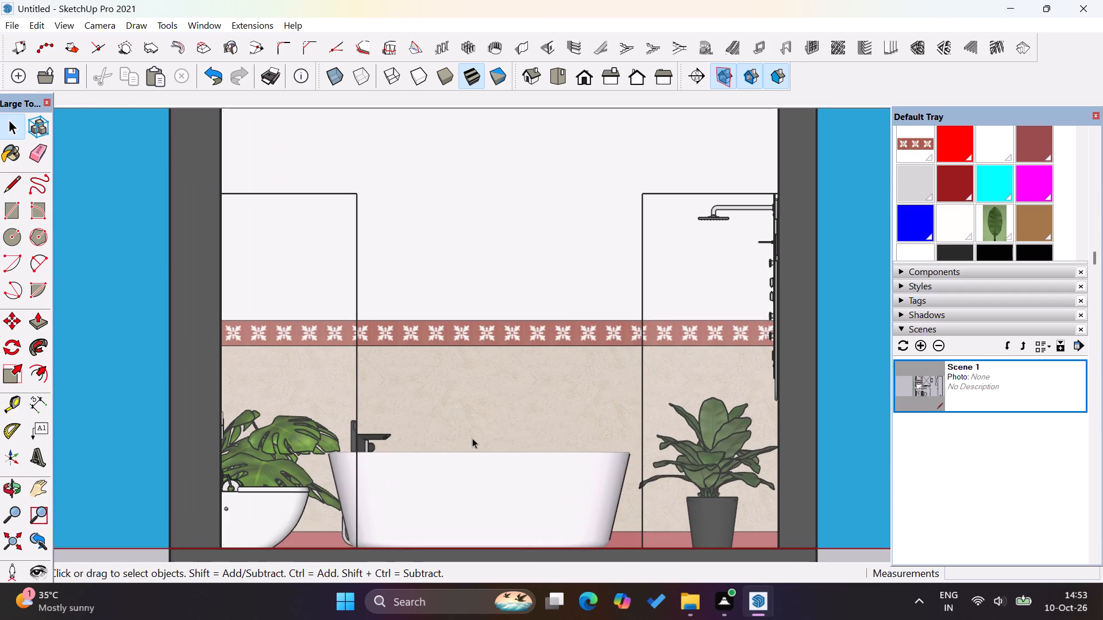
{"action": "scroll", "coordinate": [472, 438], "scroll_direction": "down", "scroll_amount": 1}
{"action": "scroll", "coordinate": [542, 315], "scroll_direction": "up", "scroll_amount": 1}
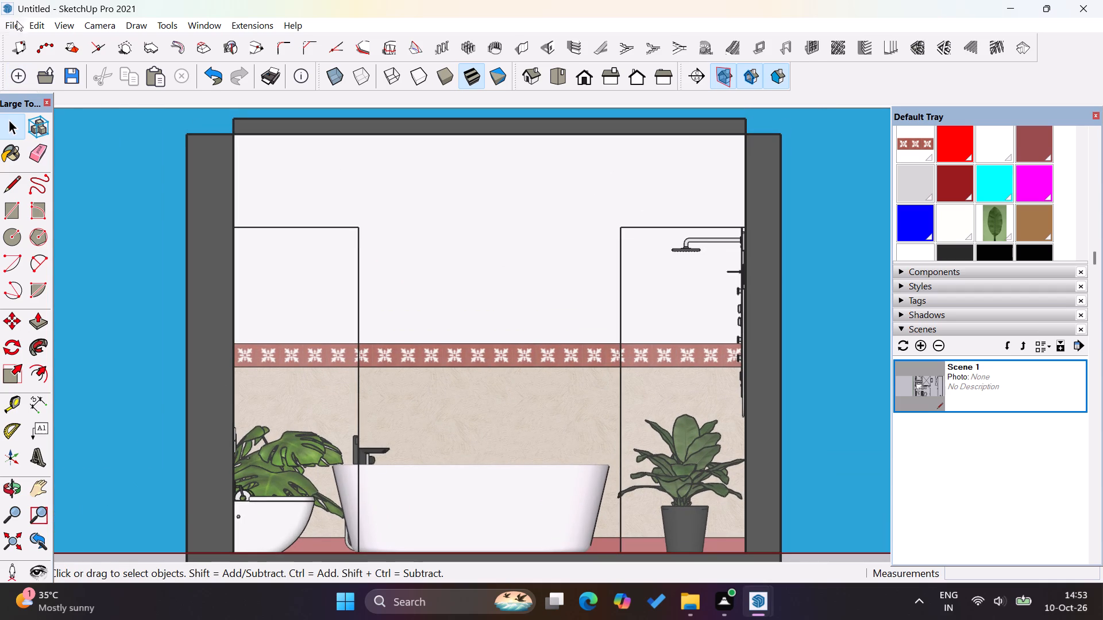
{"action": "left_click", "coordinate": [16, 26]}
{"action": "left_click", "coordinate": [87, 285]}
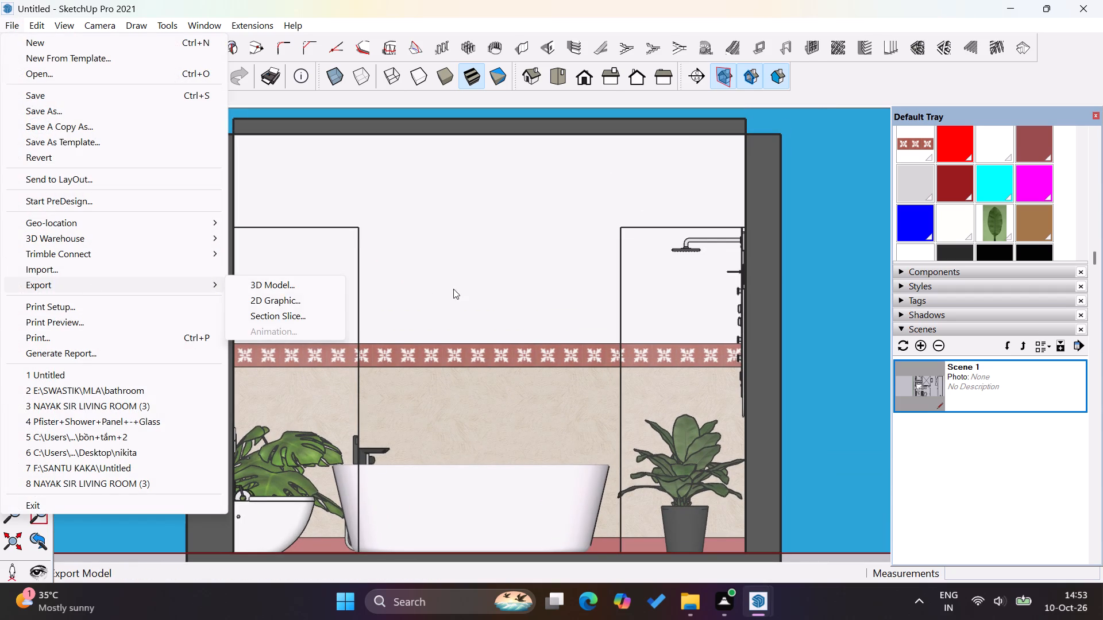
{"action": "left_click", "coordinate": [284, 301]}
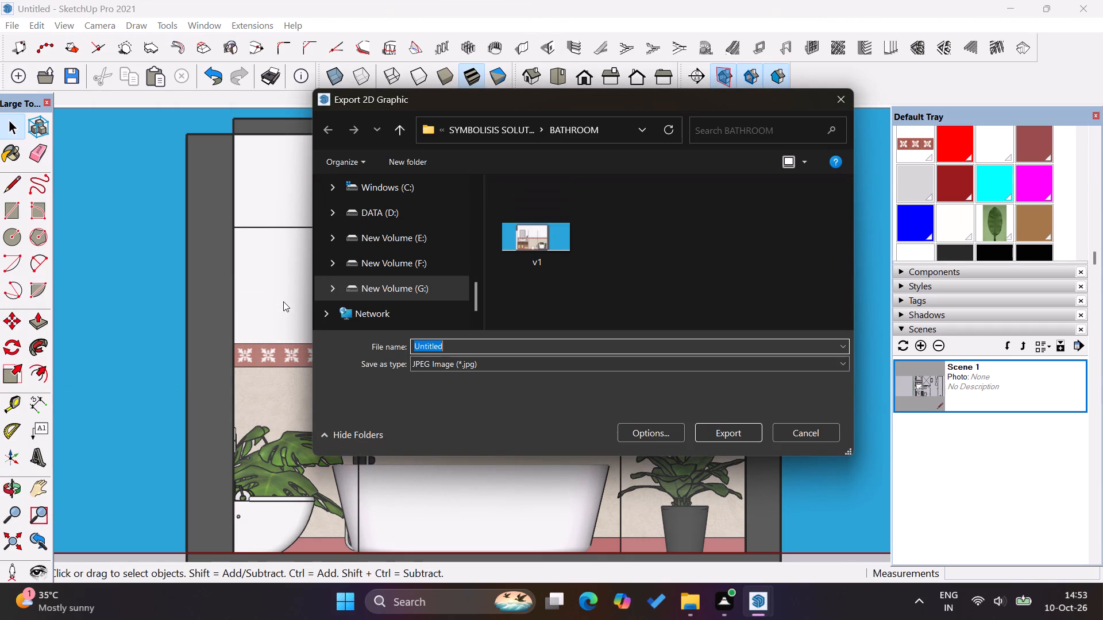
{"action": "key", "text": "BackSpace"}
{"action": "type", "text": "v2"}
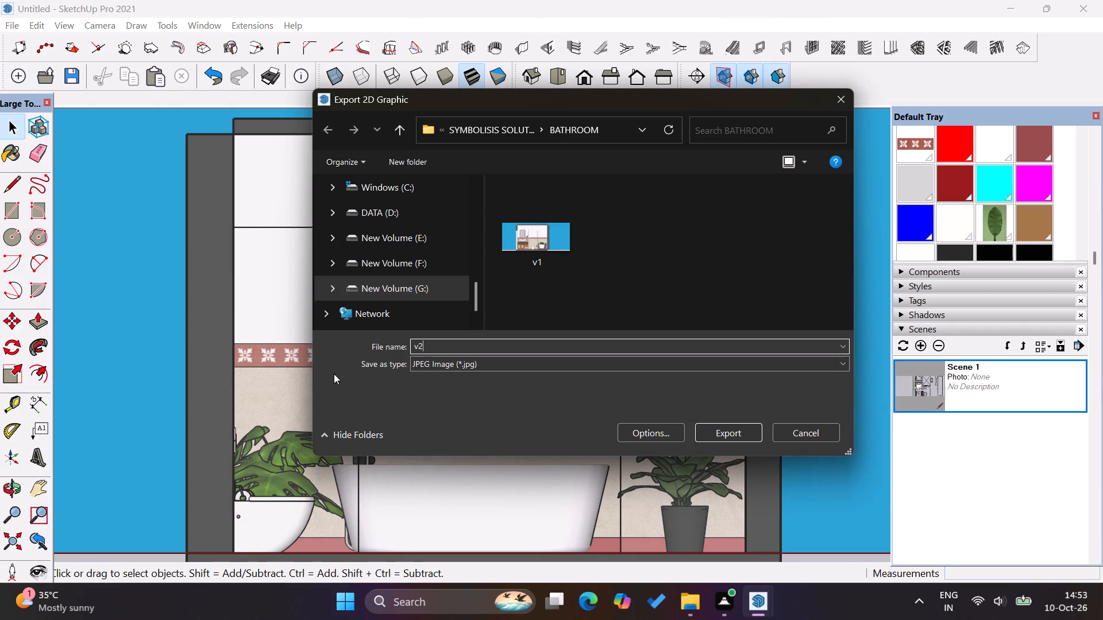
{"action": "left_click", "coordinate": [714, 429]}
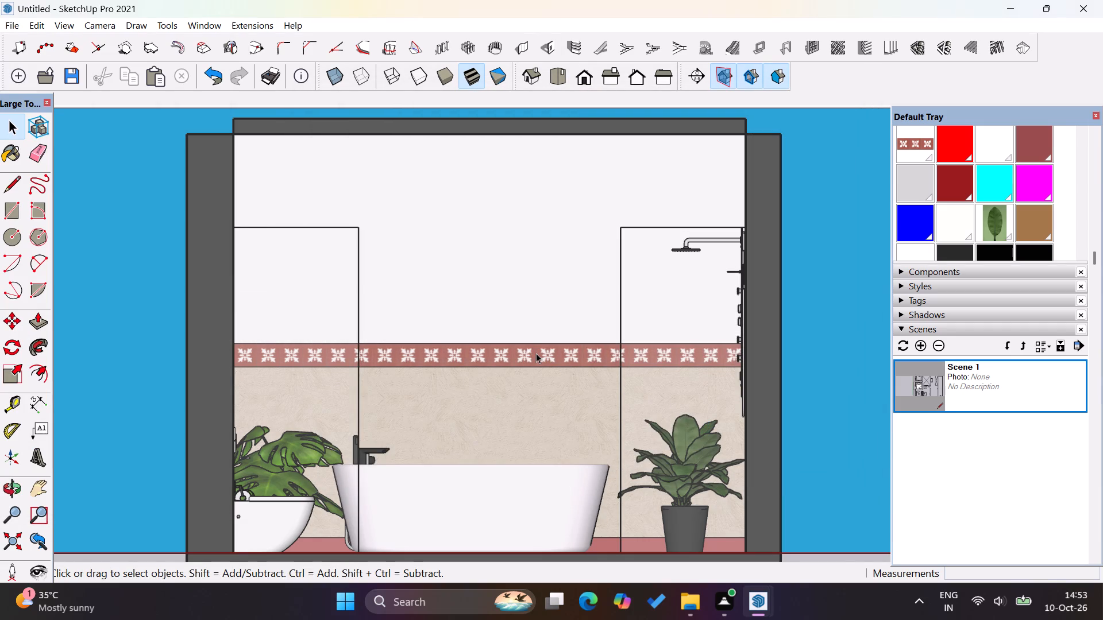
Delete section plane 2 from the bathroom.
{"action": "scroll", "coordinate": [401, 417], "scroll_direction": "down", "scroll_amount": 8}
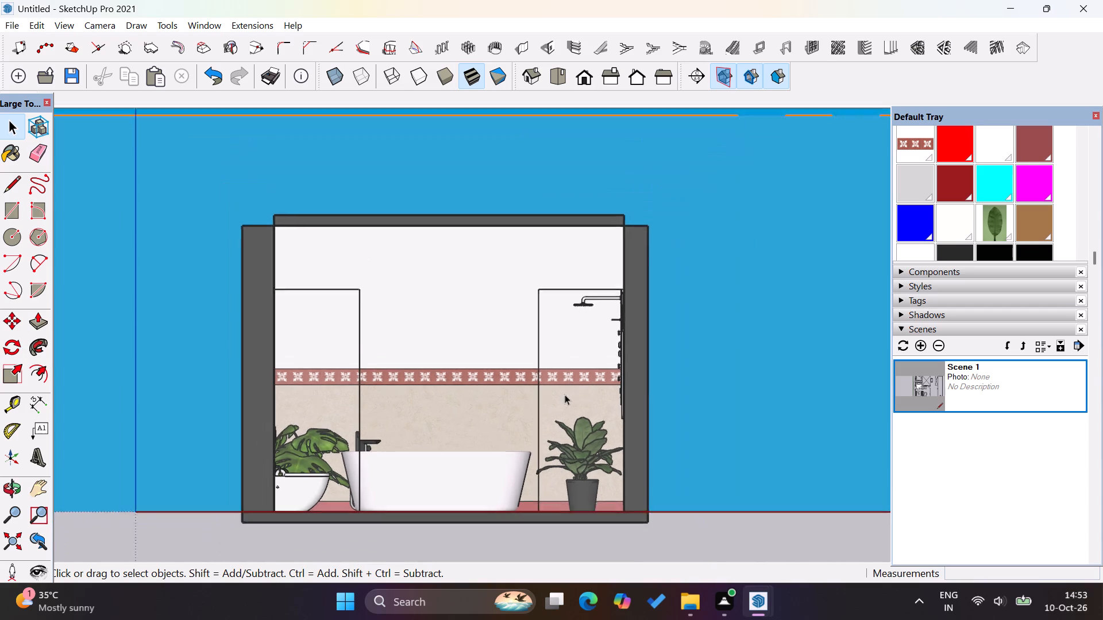
{"action": "scroll", "coordinate": [565, 394], "scroll_direction": "down", "scroll_amount": 11}
{"action": "middle_click_drag", "start_coordinate": [541, 279], "coordinate": [454, 475]}
{"action": "scroll", "coordinate": [492, 330], "scroll_direction": "up", "scroll_amount": 3}
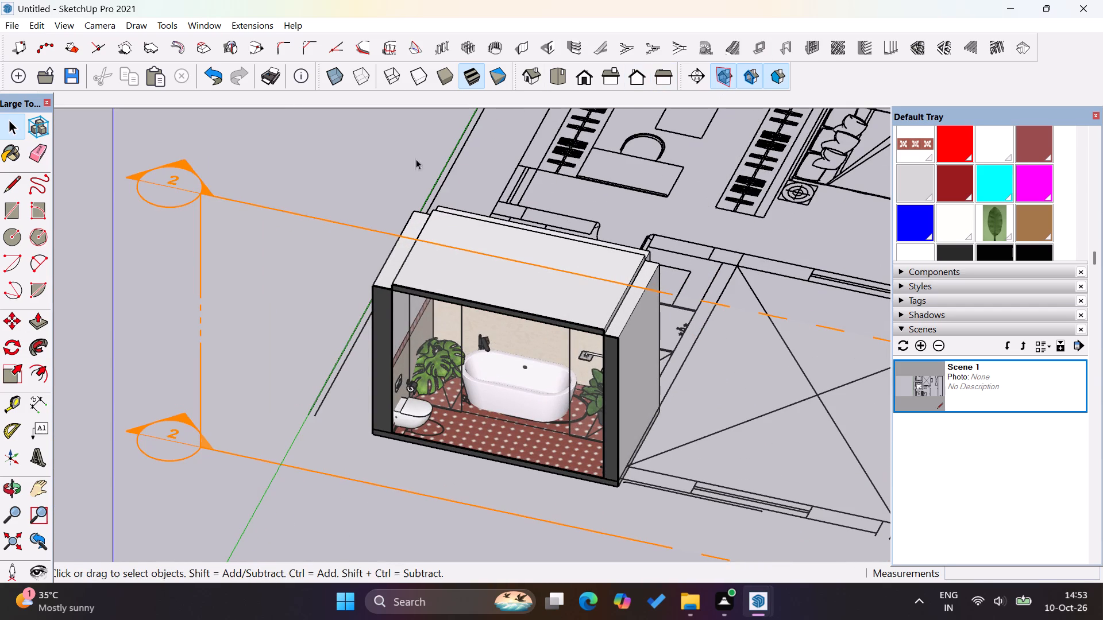
{"action": "left_click", "coordinate": [256, 206]}
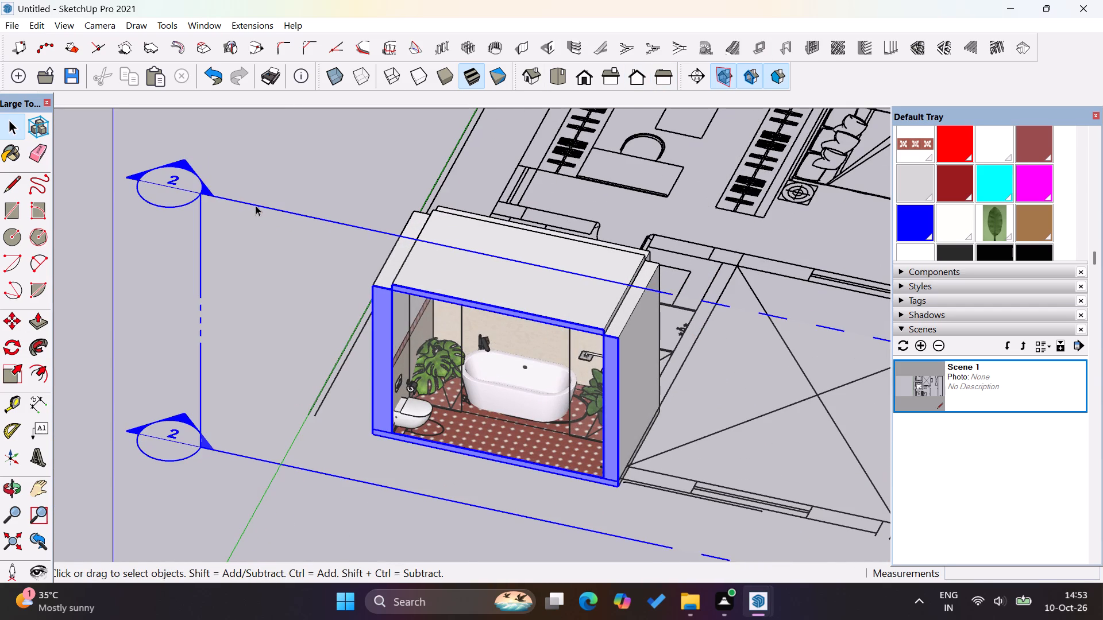
{"action": "key", "text": "Delete"}
Place a new section plane on the outer face of the bathroom wall behind the bathtub, keeping the default name and symbol.
{"action": "scroll", "coordinate": [661, 256], "scroll_direction": "down", "scroll_amount": 9}
{"action": "middle_click_drag", "start_coordinate": [654, 403], "coordinate": [400, 435]}
{"action": "scroll", "coordinate": [497, 421], "scroll_direction": "down", "scroll_amount": 1}
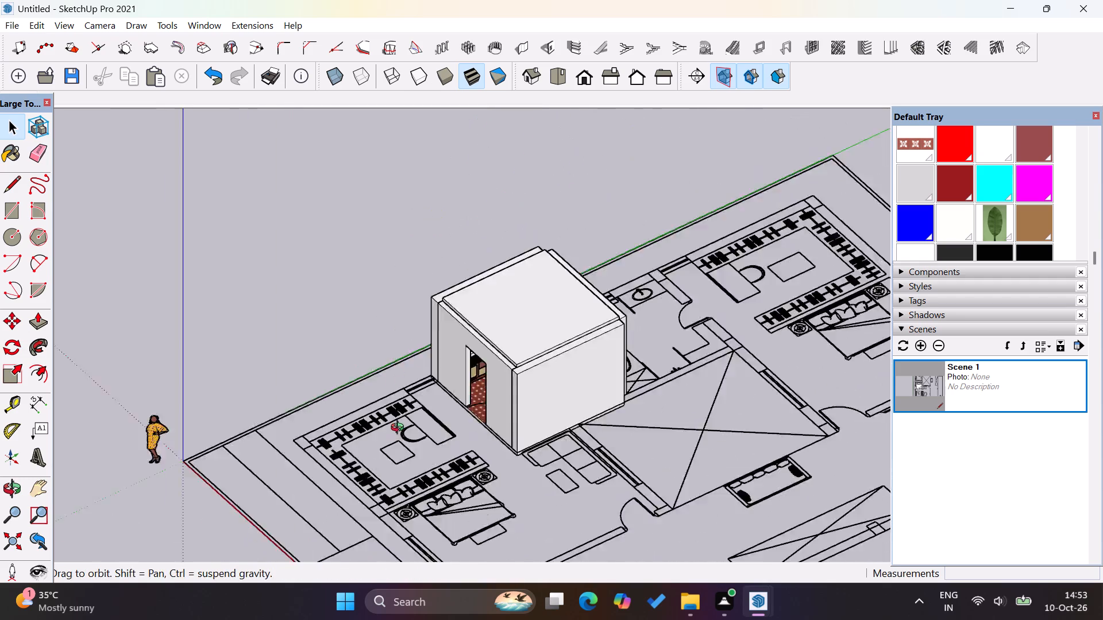
{"action": "scroll", "coordinate": [544, 381], "scroll_direction": "up", "scroll_amount": 8}
{"action": "scroll", "coordinate": [493, 376], "scroll_direction": "up", "scroll_amount": 4}
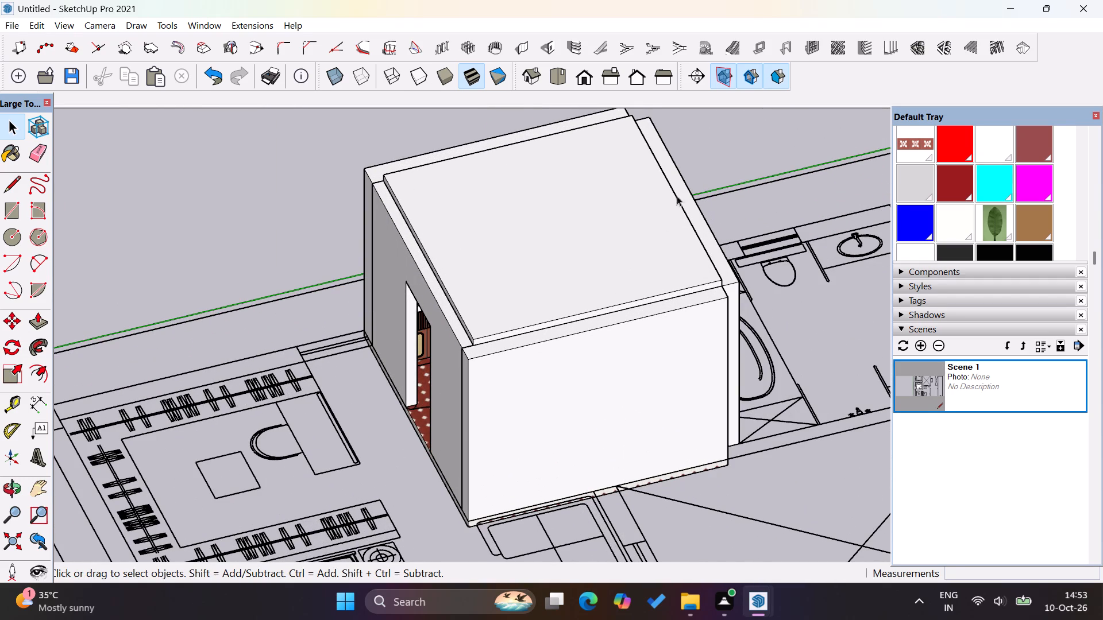
{"action": "scroll", "coordinate": [624, 266], "scroll_direction": "up", "scroll_amount": 3}
{"action": "scroll", "coordinate": [624, 287], "scroll_direction": "down", "scroll_amount": 12}
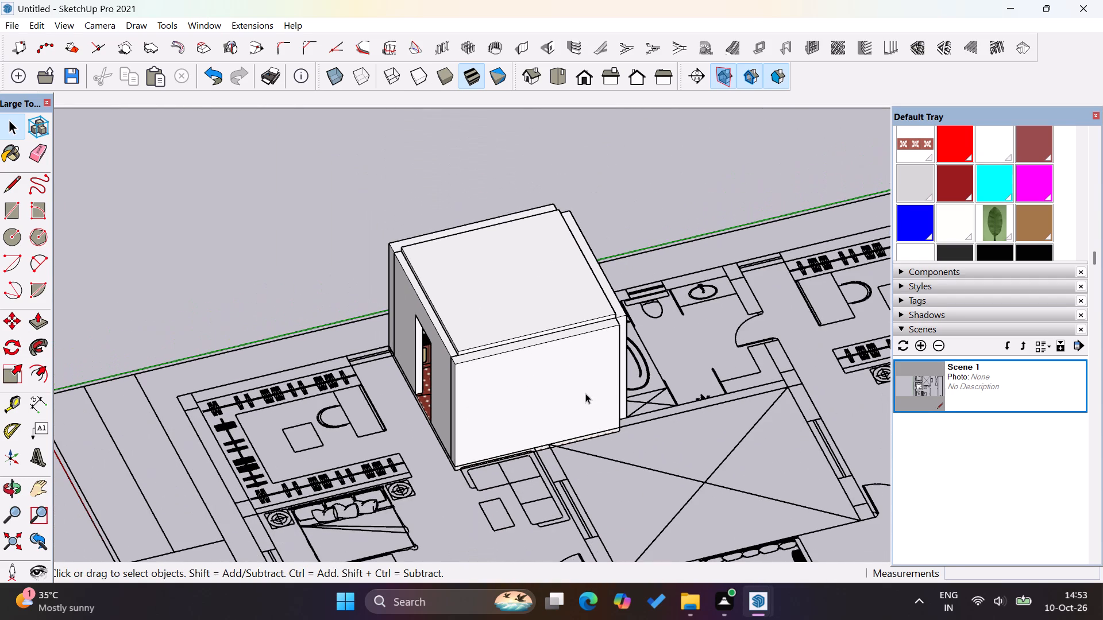
{"action": "middle_click_drag", "start_coordinate": [593, 388], "coordinate": [319, 407]}
{"action": "middle_click_drag", "start_coordinate": [700, 417], "coordinate": [642, 420]}
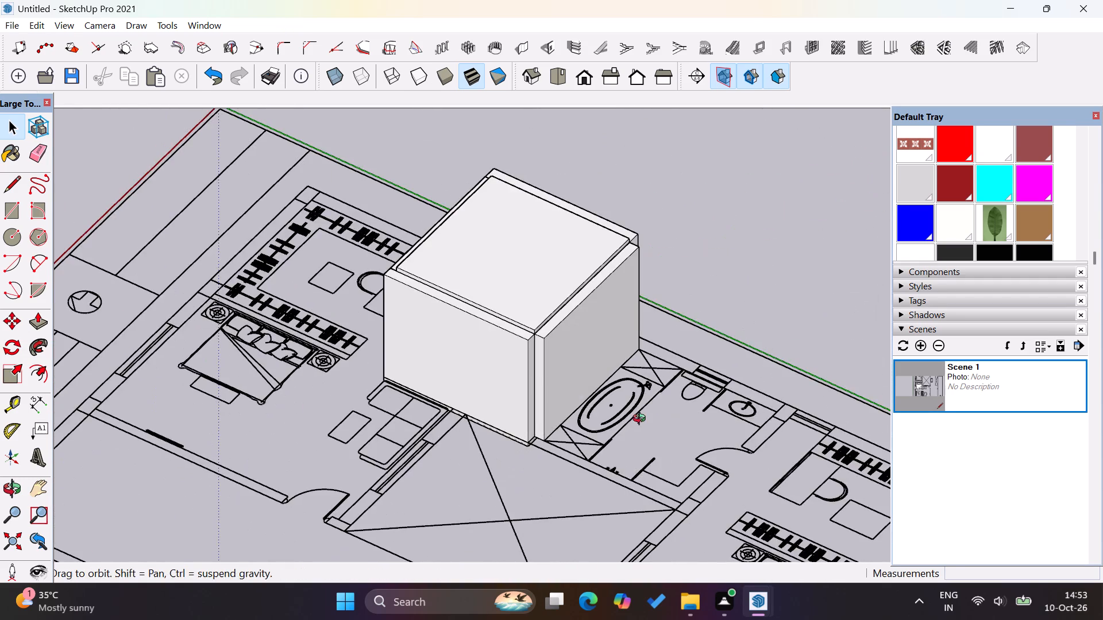
{"action": "middle_click_drag", "start_coordinate": [642, 420], "coordinate": [391, 432]}
{"action": "left_click", "coordinate": [698, 76]}
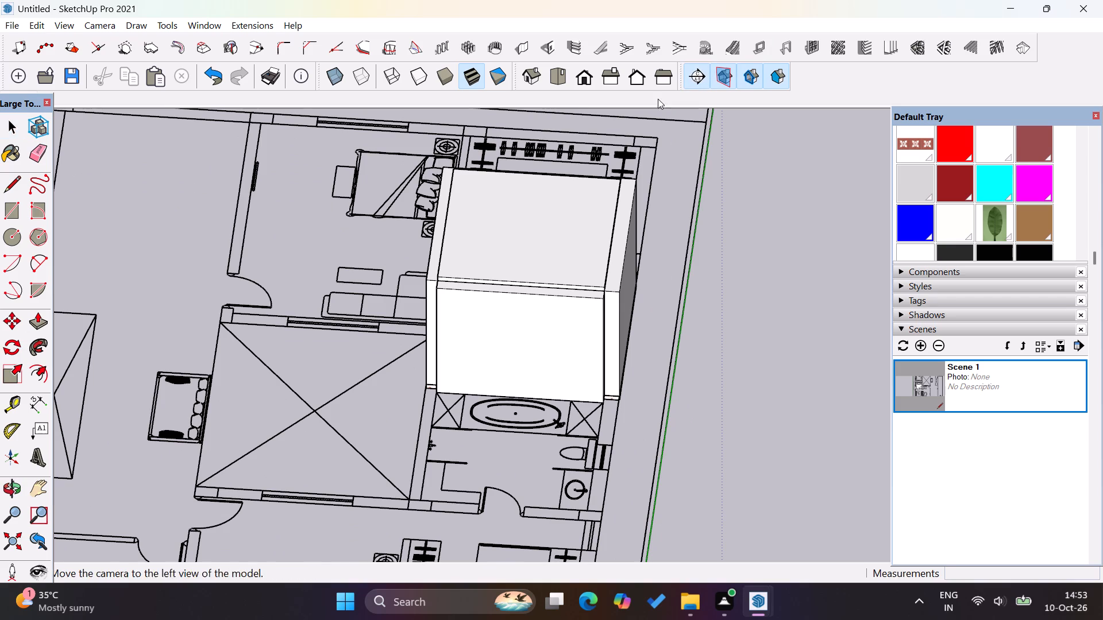
{"action": "left_click", "coordinate": [552, 301]}
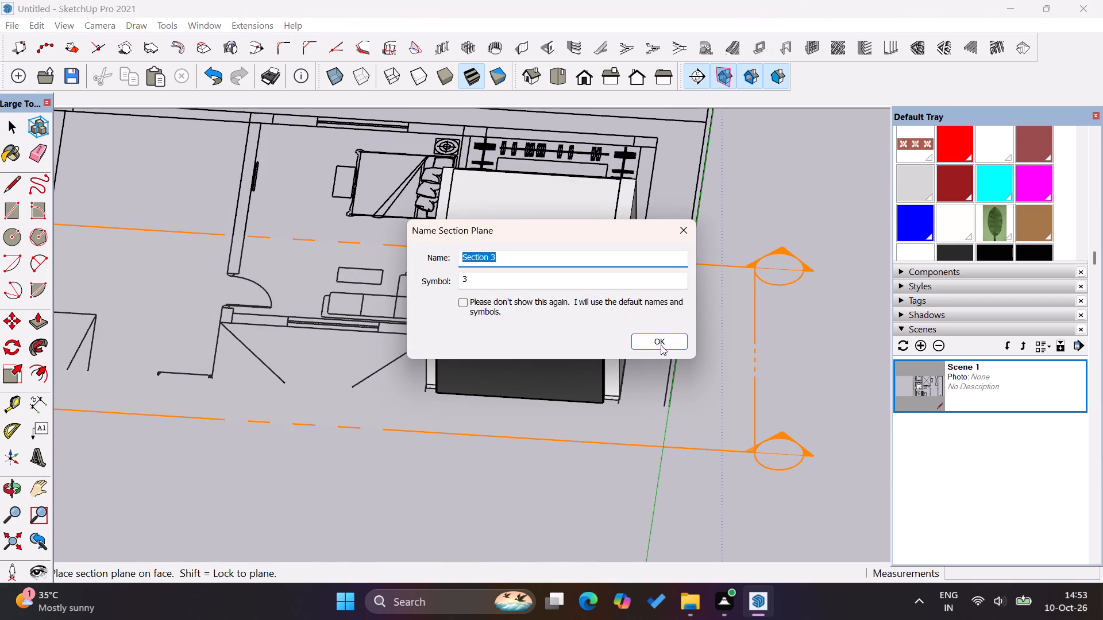
{"action": "left_click", "coordinate": [661, 345]}
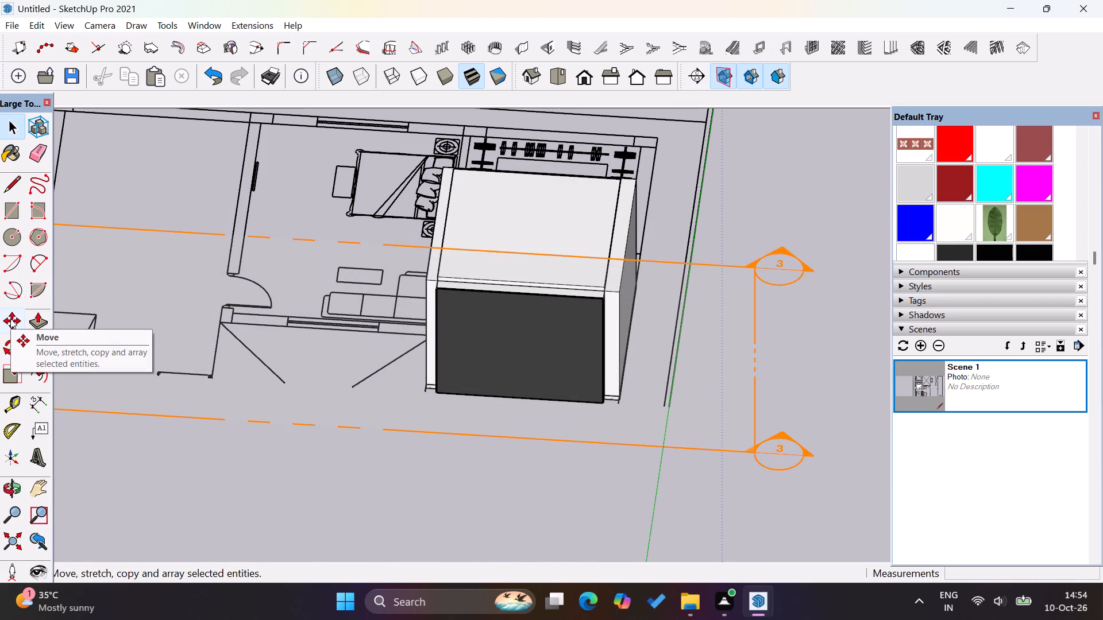
Move the new section plane about 5' 2" along the green axis into the bathroom, past the bathtub, and deselect it.
{"action": "left_click", "coordinate": [10, 319]}
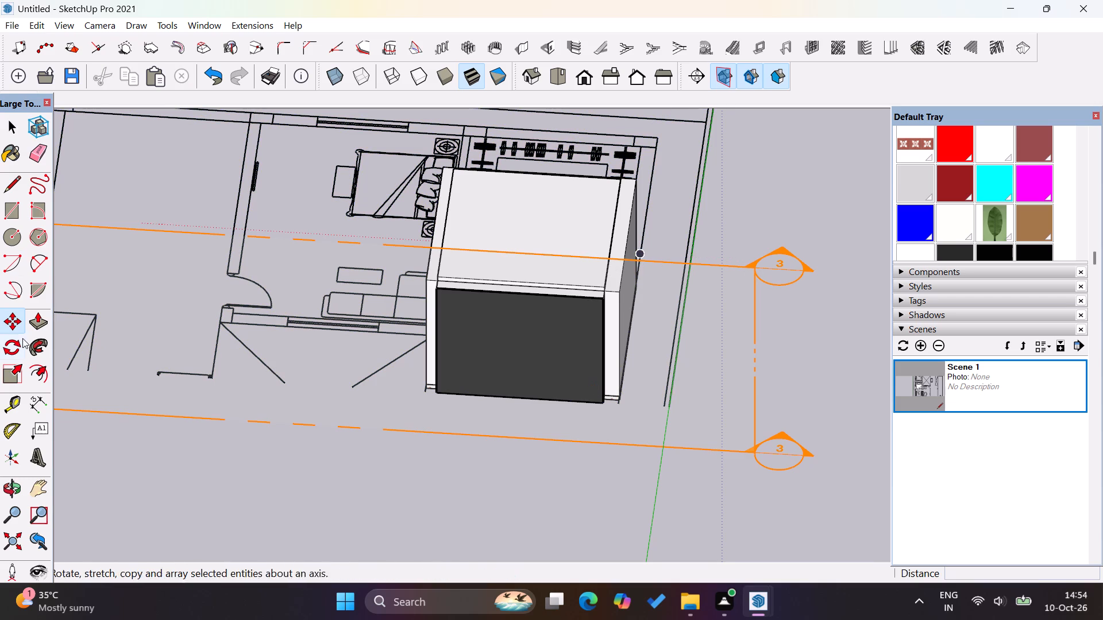
{"action": "left_click", "coordinate": [14, 130]}
{"action": "left_click", "coordinate": [728, 264]}
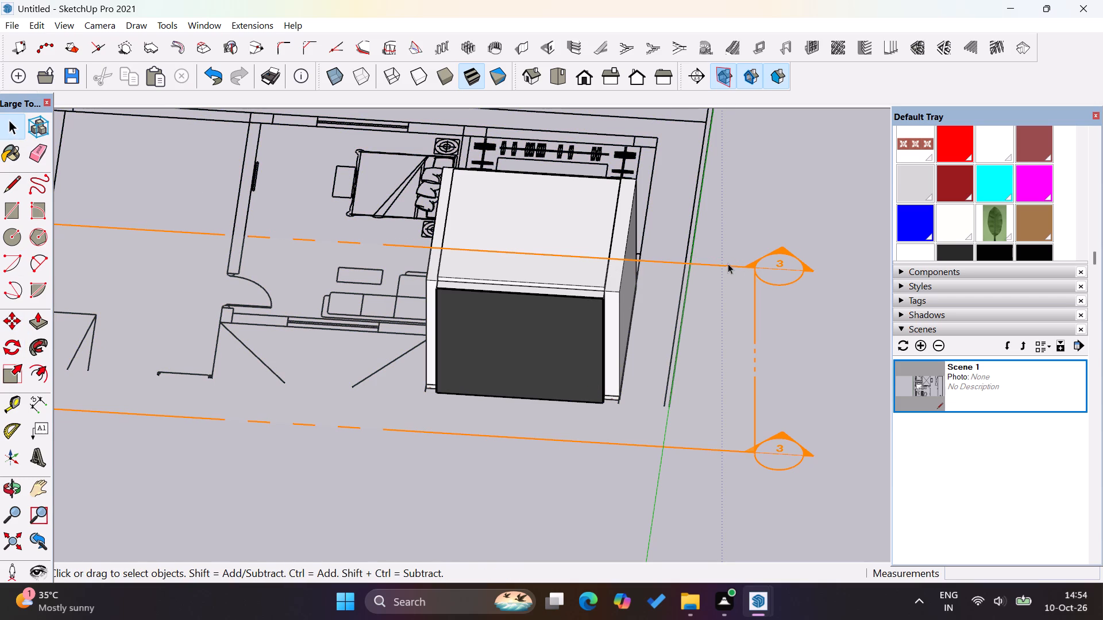
{"action": "left_click", "coordinate": [14, 325]}
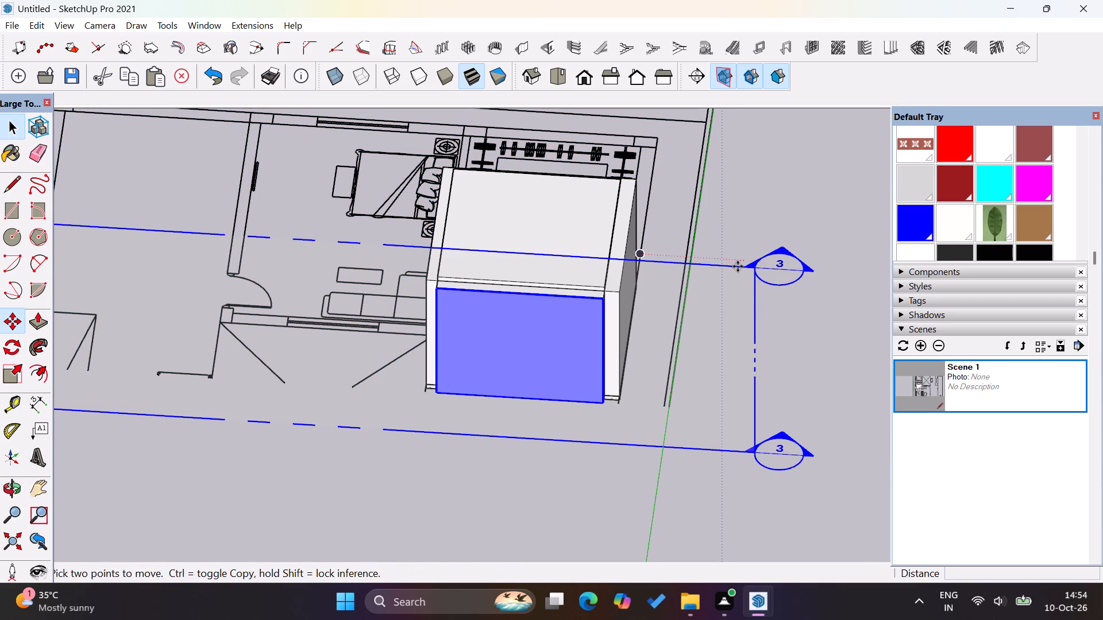
{"action": "left_click", "coordinate": [738, 266]}
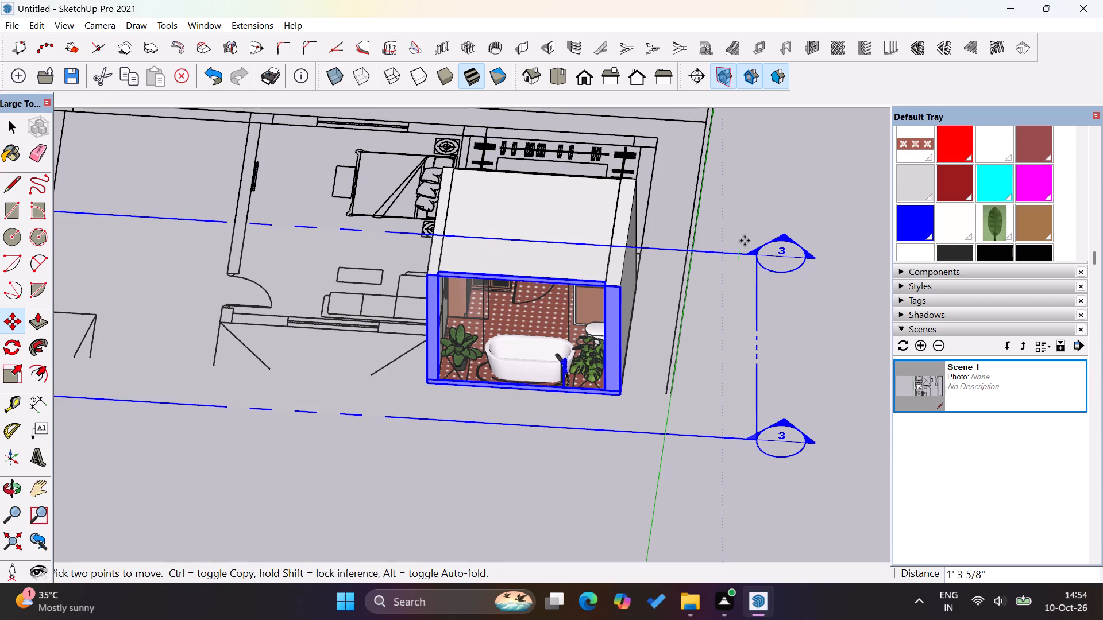
{"action": "left_click", "coordinate": [751, 210]}
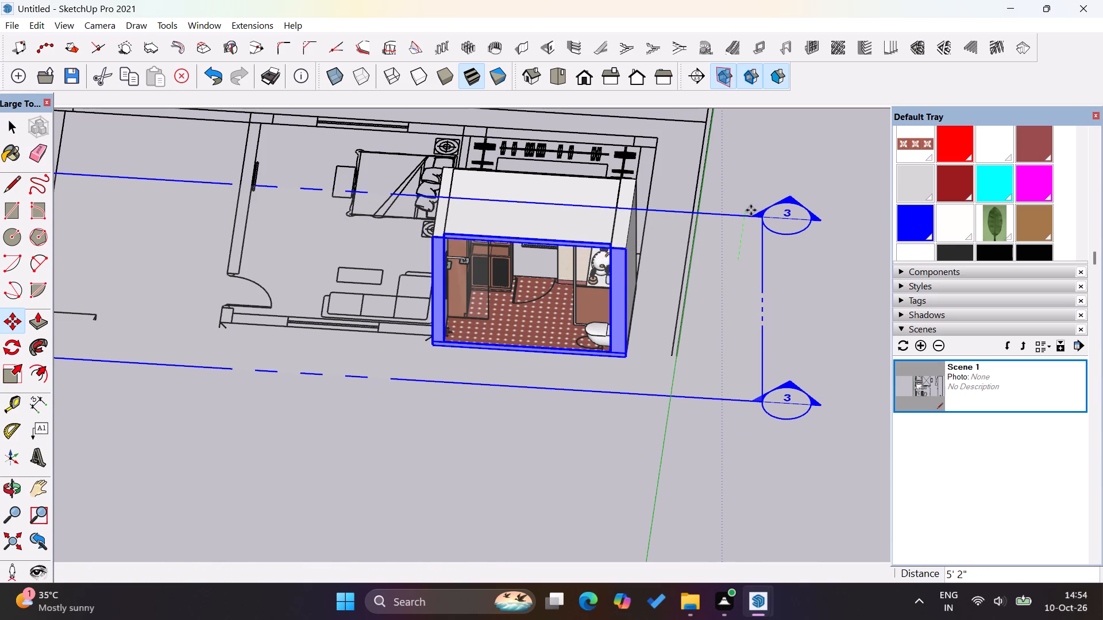
{"action": "left_click", "coordinate": [10, 121]}
{"action": "left_click", "coordinate": [873, 159]}
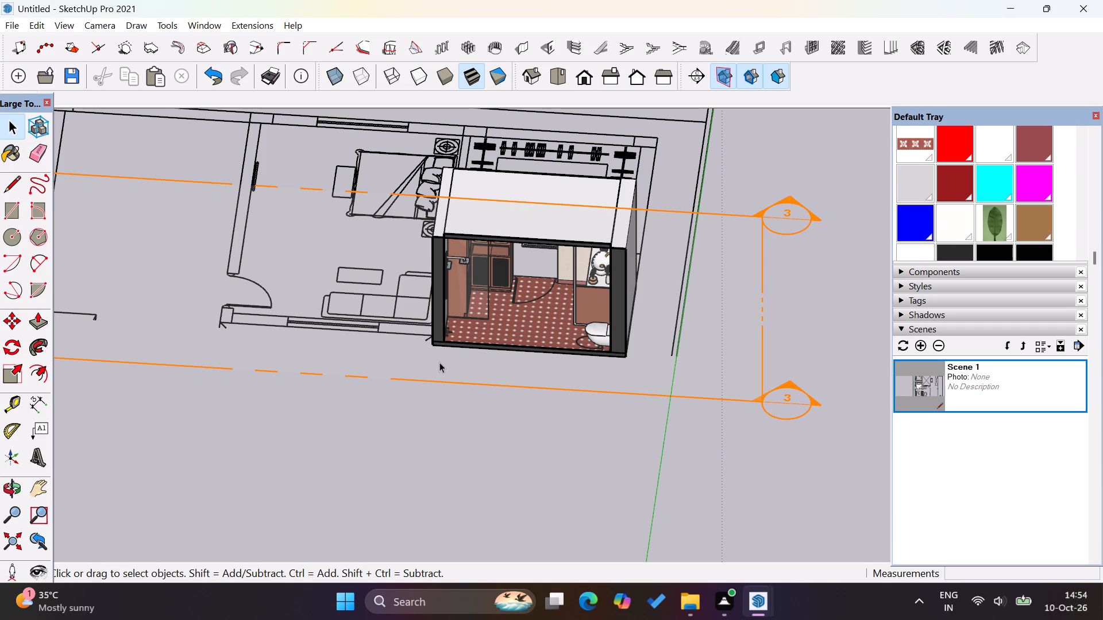
{"action": "left_click", "coordinate": [556, 437]}
Examine the section cut facing the tall cabinet, door opening, vanity and toilet from straight on and from above.
{"action": "scroll", "coordinate": [535, 379], "scroll_direction": "up", "scroll_amount": 7}
{"action": "middle_click_drag", "start_coordinate": [527, 488], "coordinate": [555, 348]}
{"action": "scroll", "coordinate": [534, 446], "scroll_direction": "down", "scroll_amount": 7}
{"action": "middle_click_drag", "start_coordinate": [569, 330], "coordinate": [553, 276]}
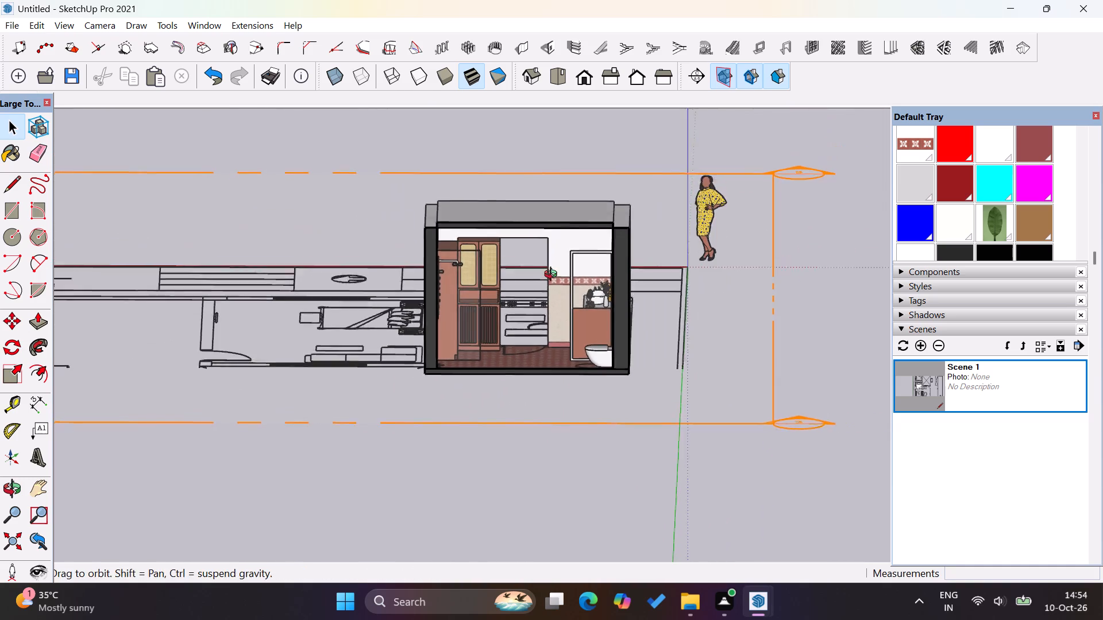
{"action": "middle_click_drag", "start_coordinate": [553, 276], "coordinate": [553, 271]}
{"action": "scroll", "coordinate": [534, 306], "scroll_direction": "up", "scroll_amount": 11}
{"action": "scroll", "coordinate": [754, 475], "scroll_direction": "down", "scroll_amount": 3}
{"action": "scroll", "coordinate": [577, 350], "scroll_direction": "up", "scroll_amount": 4}
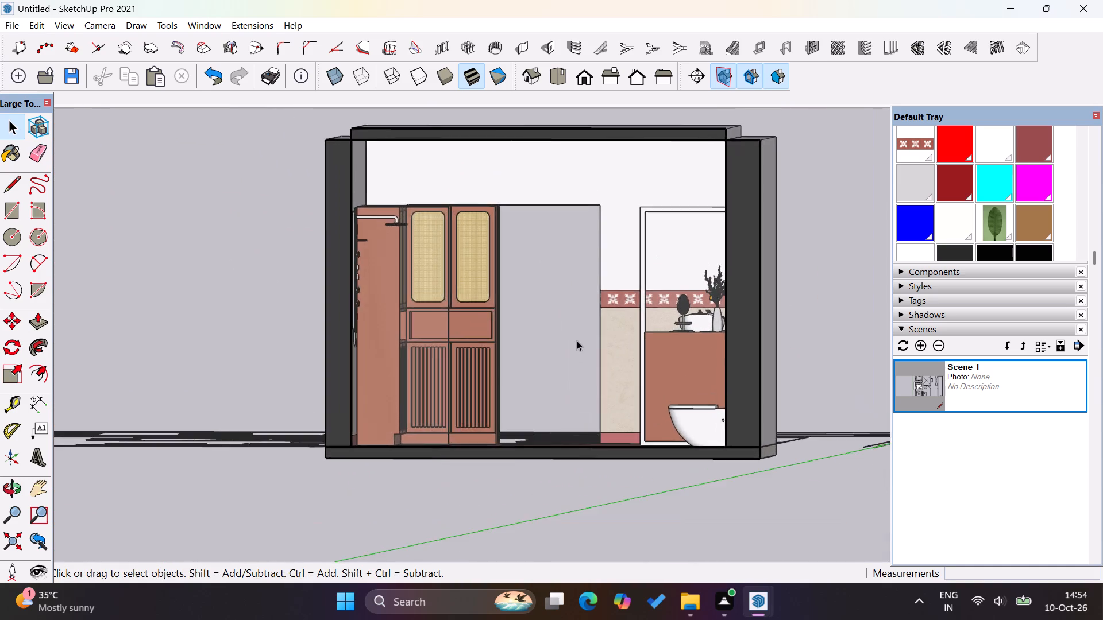
{"action": "scroll", "coordinate": [577, 340], "scroll_direction": "up", "scroll_amount": 3}
{"action": "scroll", "coordinate": [604, 520], "scroll_direction": "down", "scroll_amount": 4}
{"action": "scroll", "coordinate": [583, 396], "scroll_direction": "down", "scroll_amount": 3}
{"action": "scroll", "coordinate": [614, 362], "scroll_direction": "up", "scroll_amount": 4}
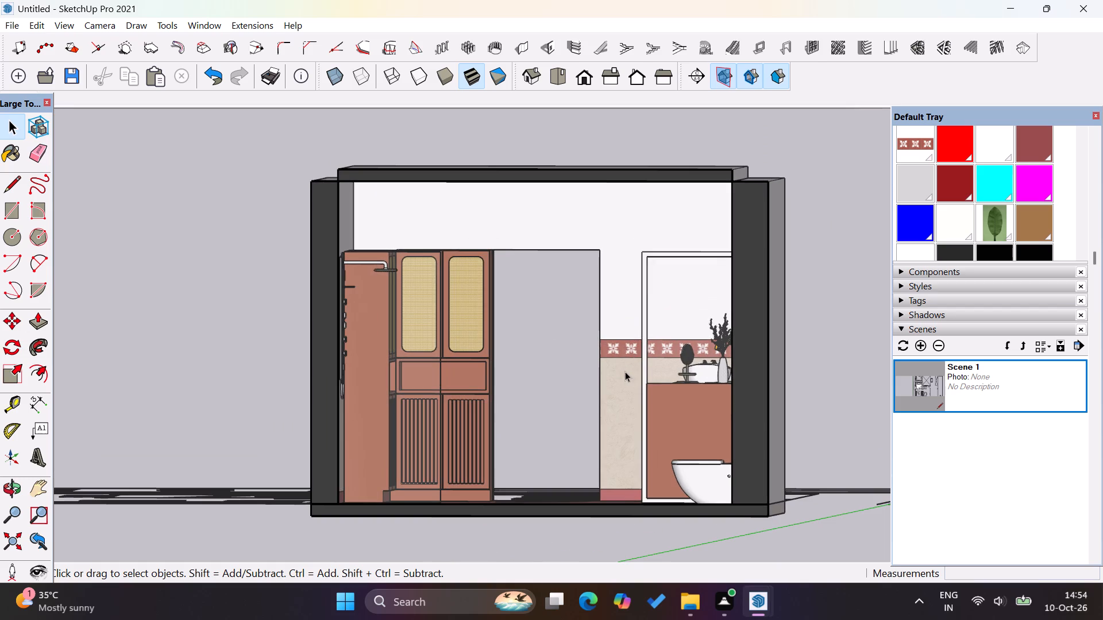
{"action": "scroll", "coordinate": [583, 443], "scroll_direction": "up", "scroll_amount": 3}
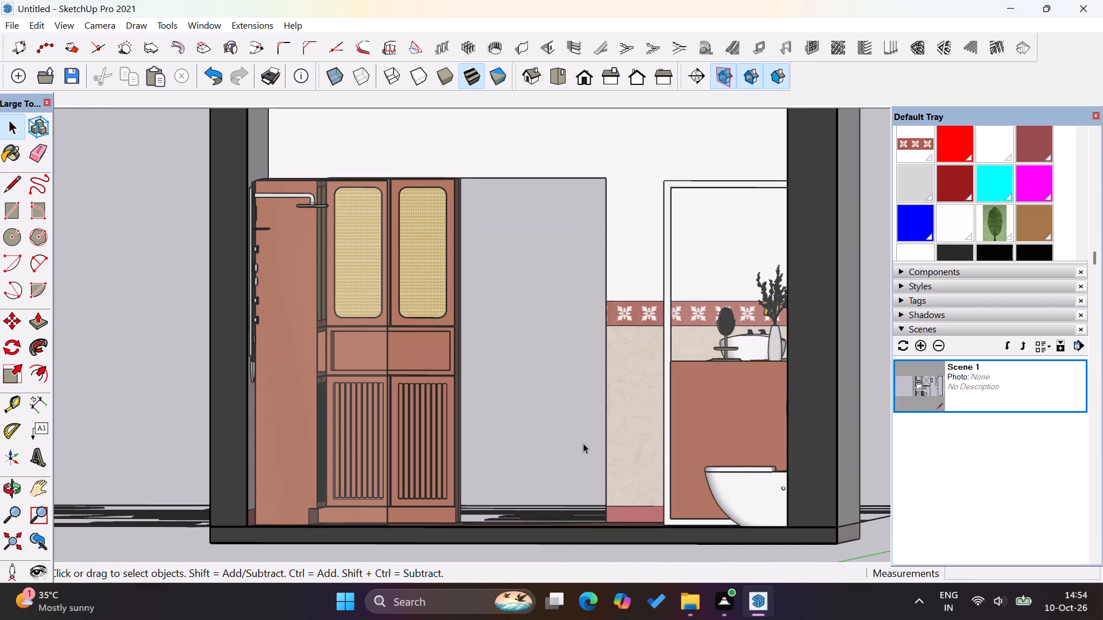
{"action": "scroll", "coordinate": [577, 414], "scroll_direction": "down", "scroll_amount": 14}
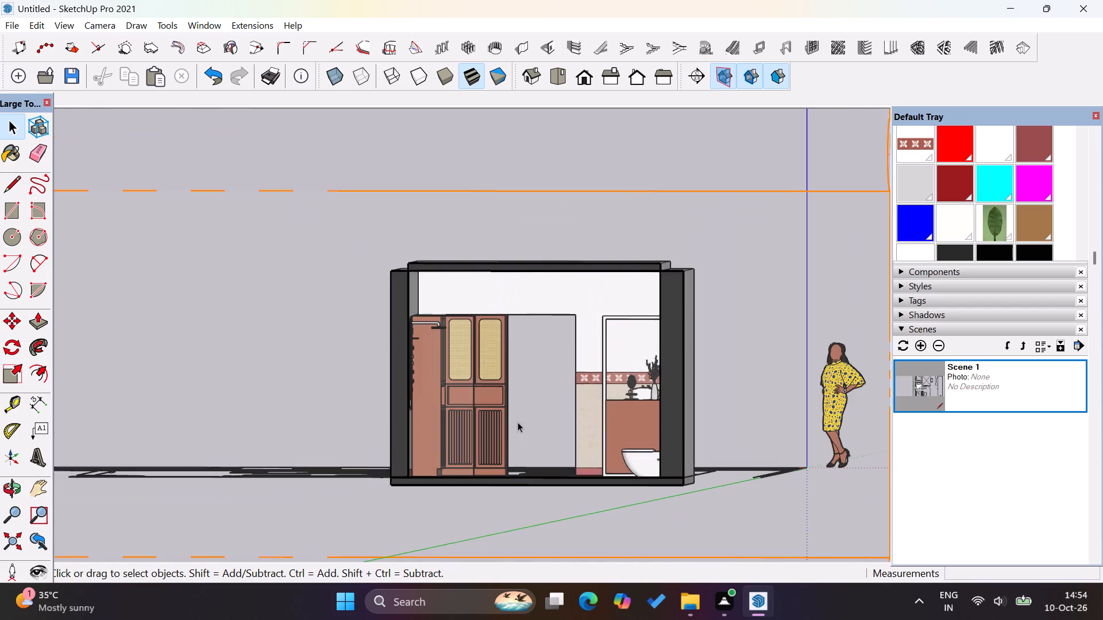
{"action": "middle_click_drag", "start_coordinate": [575, 356], "coordinate": [476, 619]}
{"action": "scroll", "coordinate": [524, 405], "scroll_direction": "up", "scroll_amount": 3}
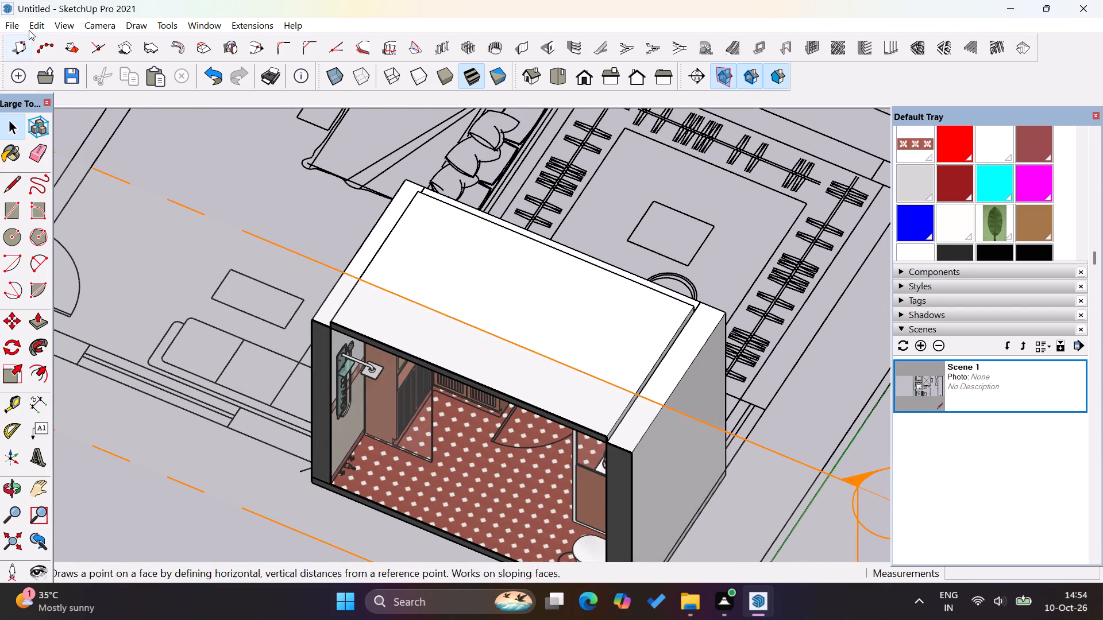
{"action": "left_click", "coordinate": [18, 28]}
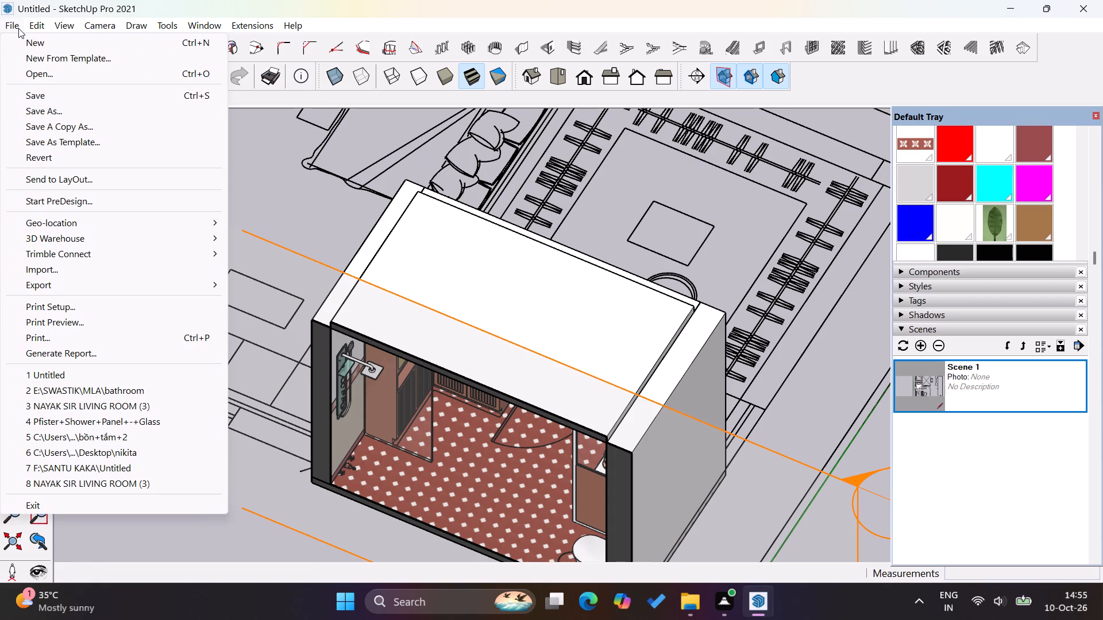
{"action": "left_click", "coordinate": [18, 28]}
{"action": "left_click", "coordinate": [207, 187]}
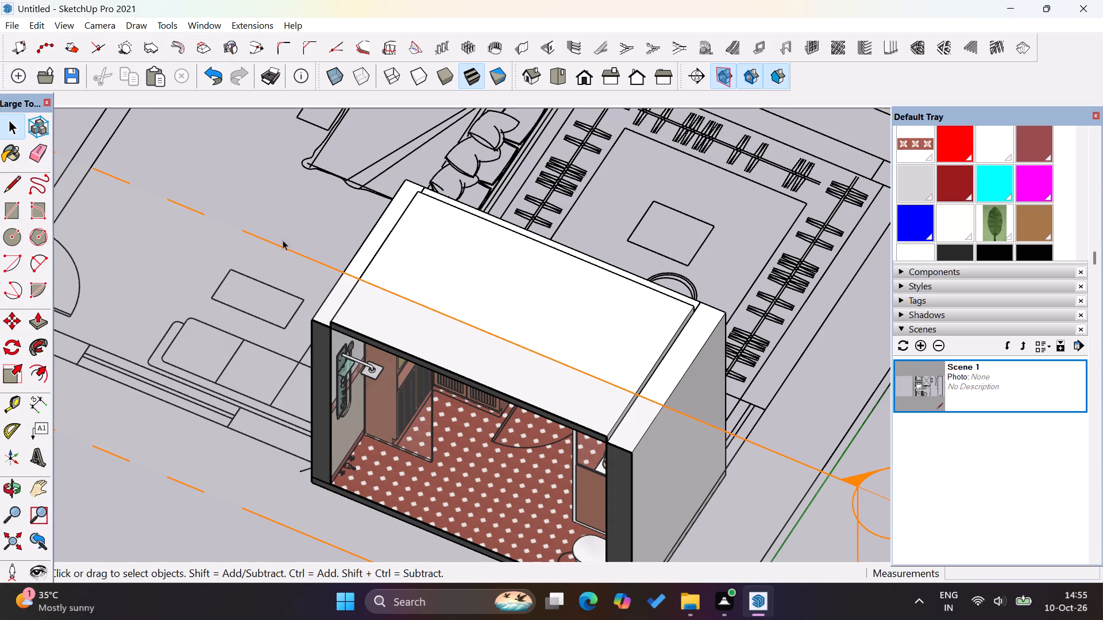
Minimise the Untitled model window to switch to the open bathroom model.
{"action": "scroll", "coordinate": [284, 247], "scroll_direction": "down", "scroll_amount": 6}
{"action": "left_click", "coordinate": [1023, 4]}
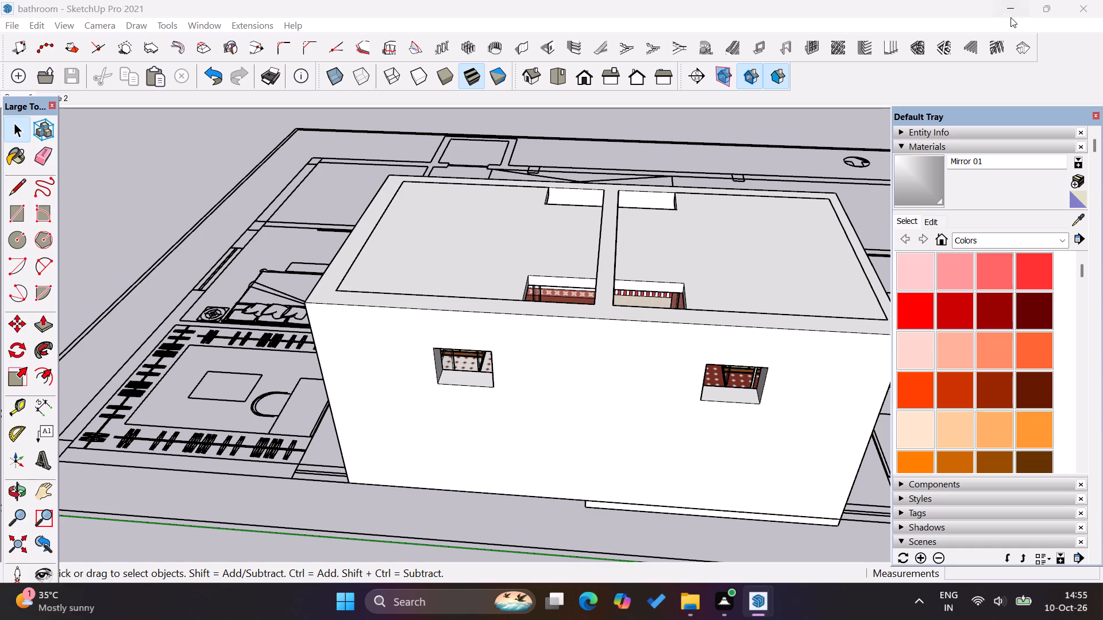
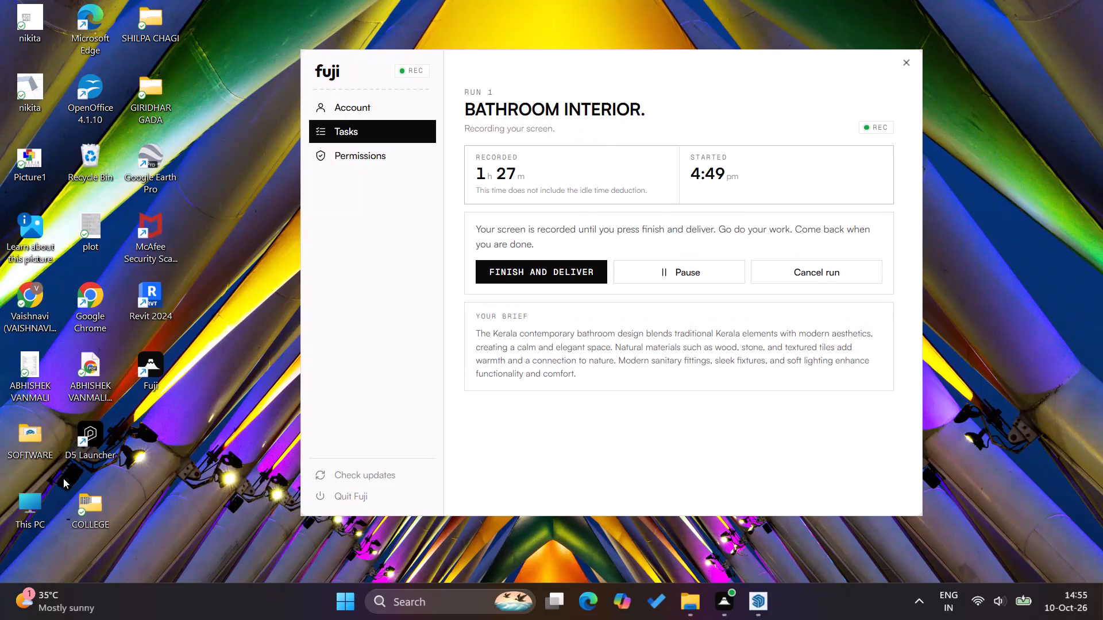
Switch to File Explorer and open the Door (1) SketchUp model from the Downloads folder.
{"action": "double_click", "coordinate": [42, 509]}
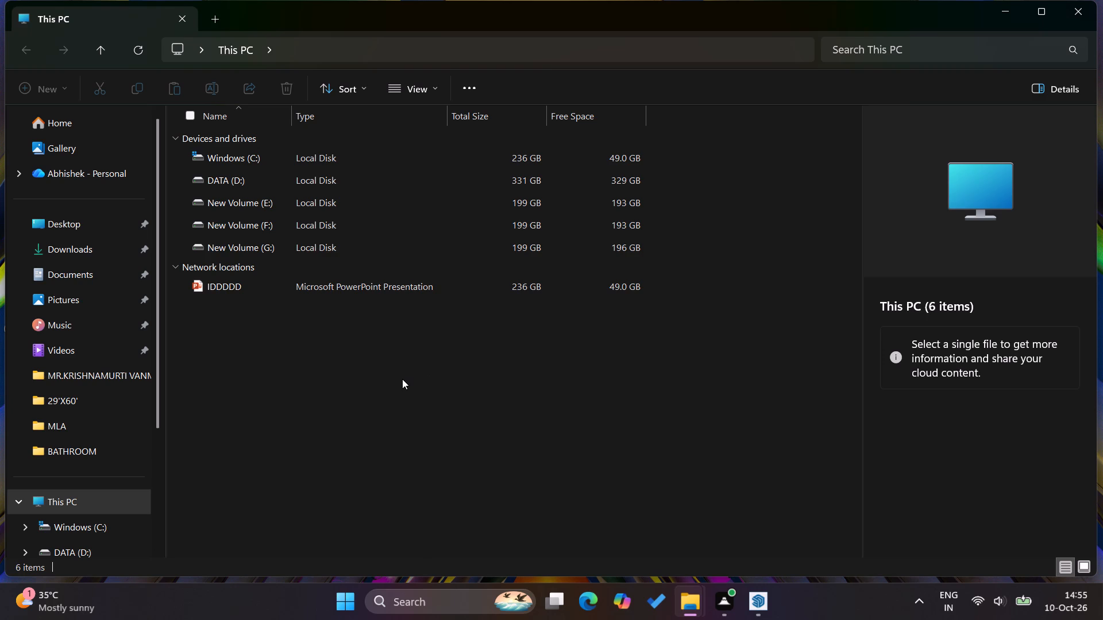
{"action": "left_click", "coordinate": [76, 247]}
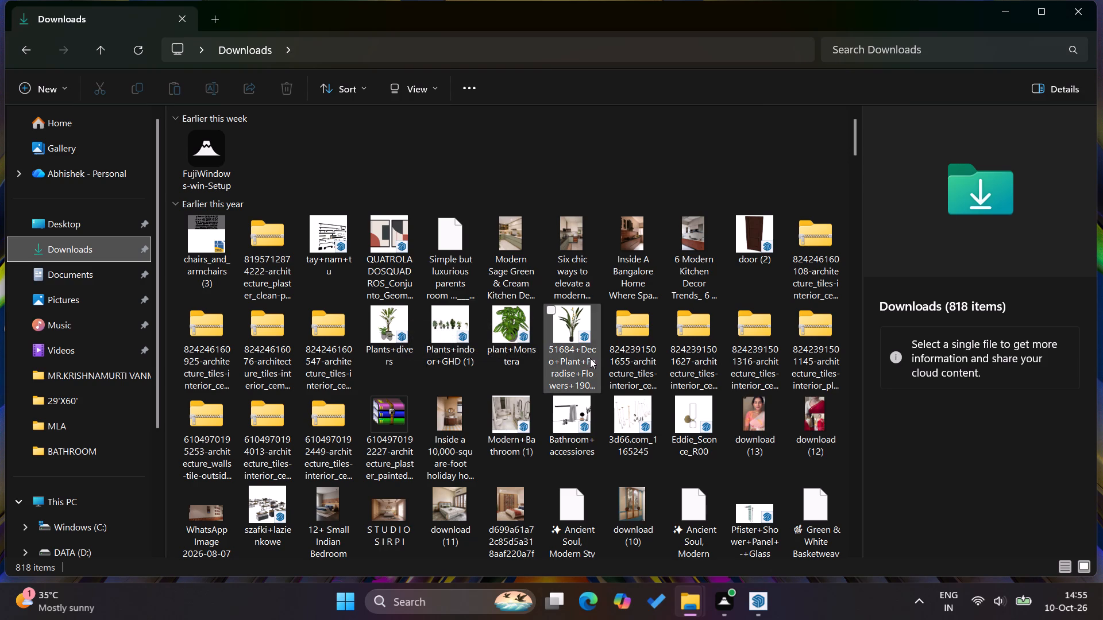
{"action": "scroll", "coordinate": [588, 356], "scroll_direction": "down", "scroll_amount": 2}
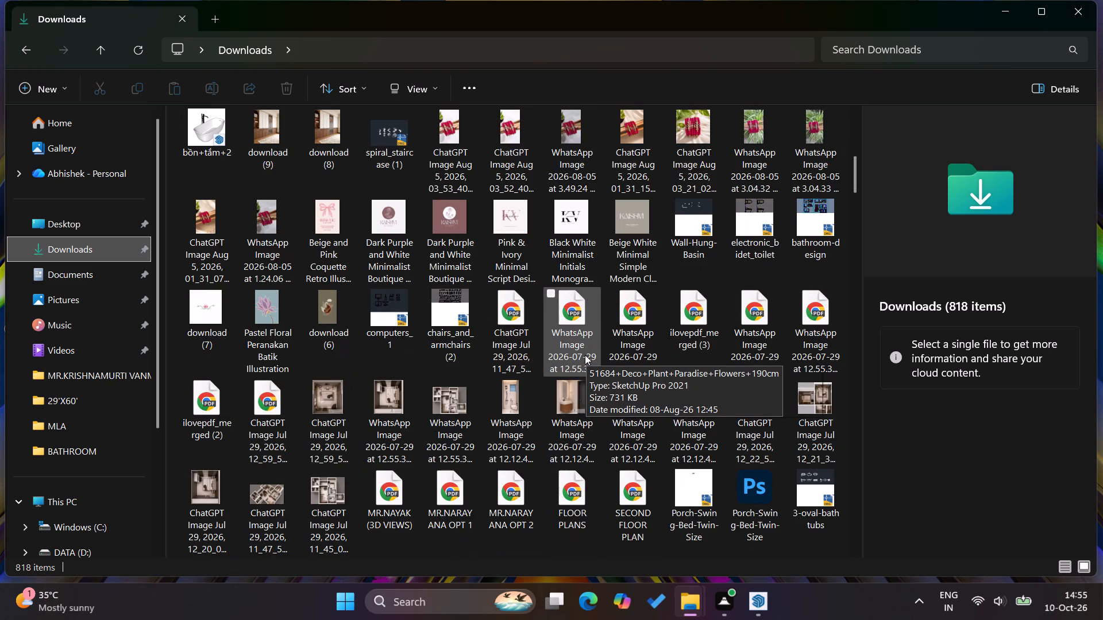
{"action": "scroll", "coordinate": [585, 355], "scroll_direction": "down", "scroll_amount": 1}
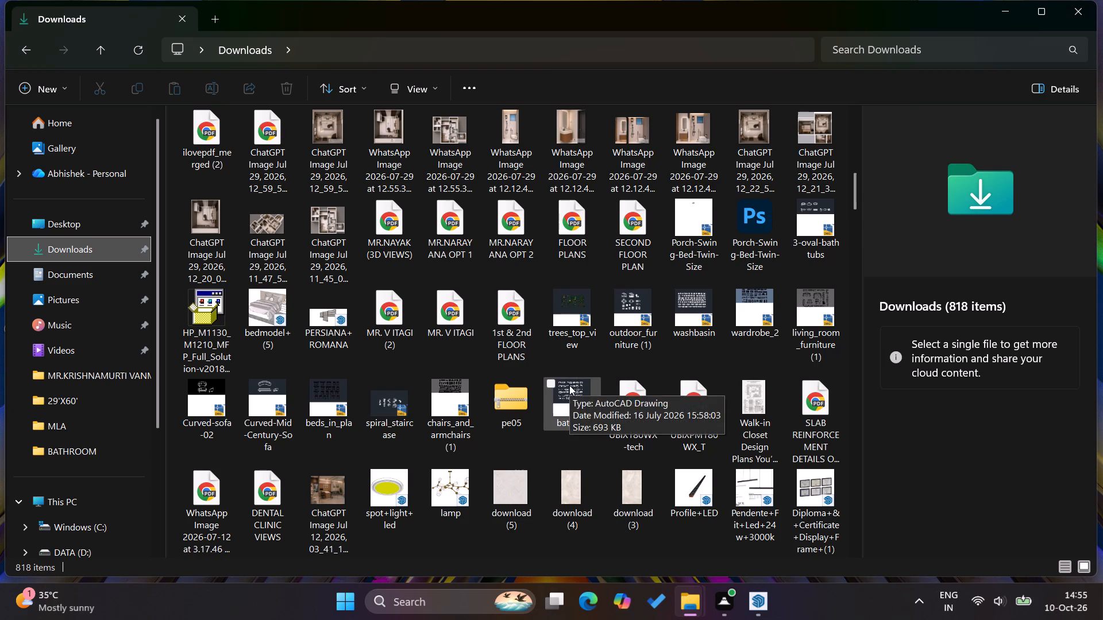
{"action": "scroll", "coordinate": [569, 385], "scroll_direction": "down", "scroll_amount": 2}
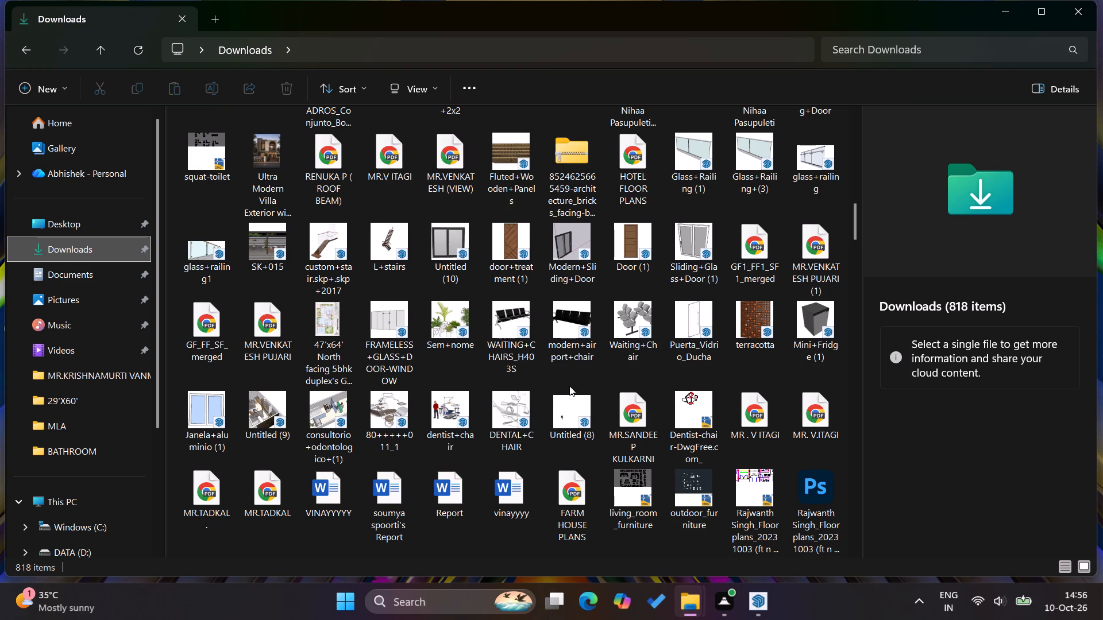
{"action": "double_click", "coordinate": [624, 247]}
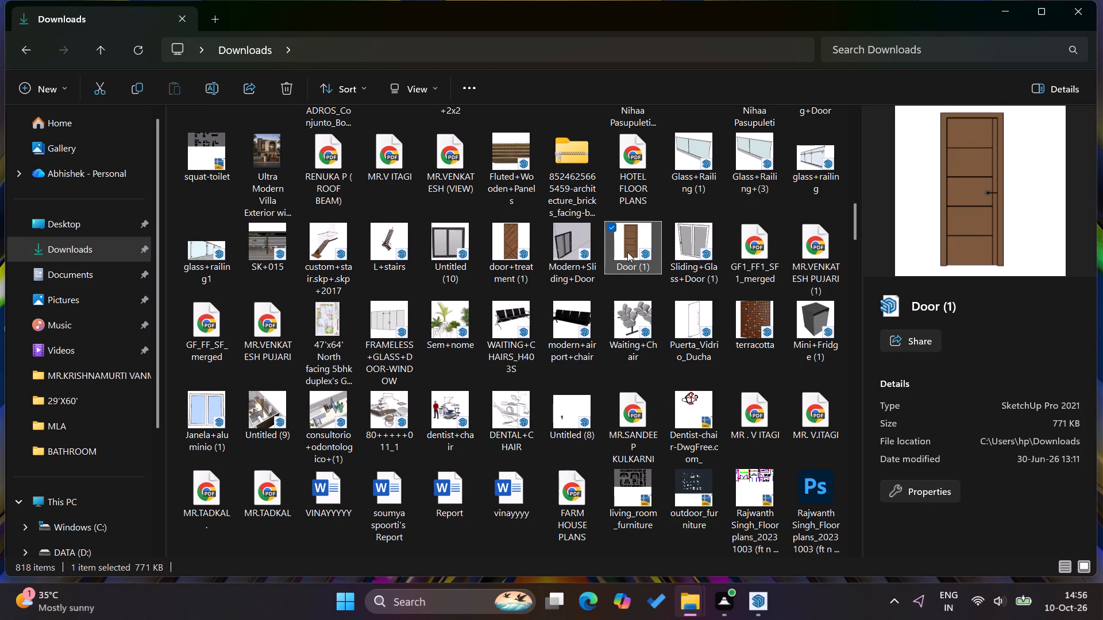
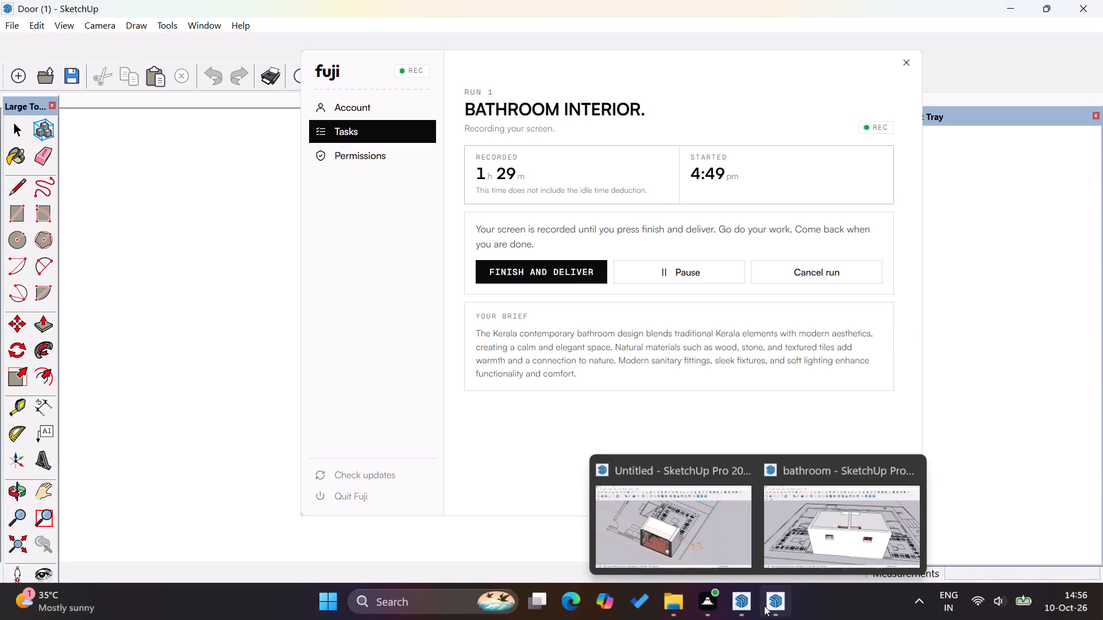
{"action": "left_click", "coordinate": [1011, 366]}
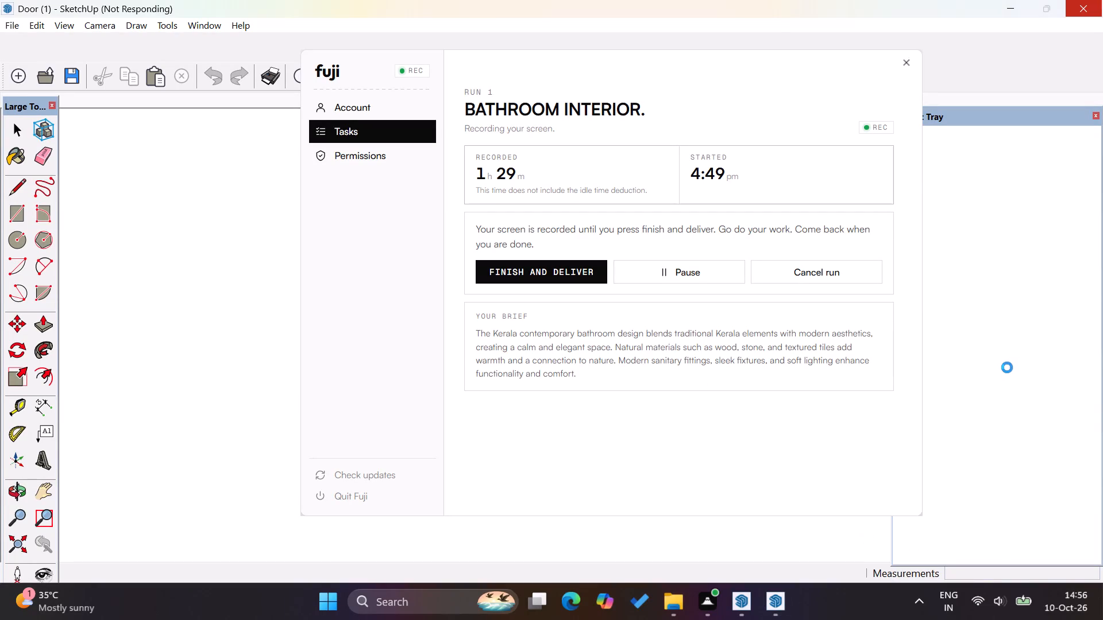
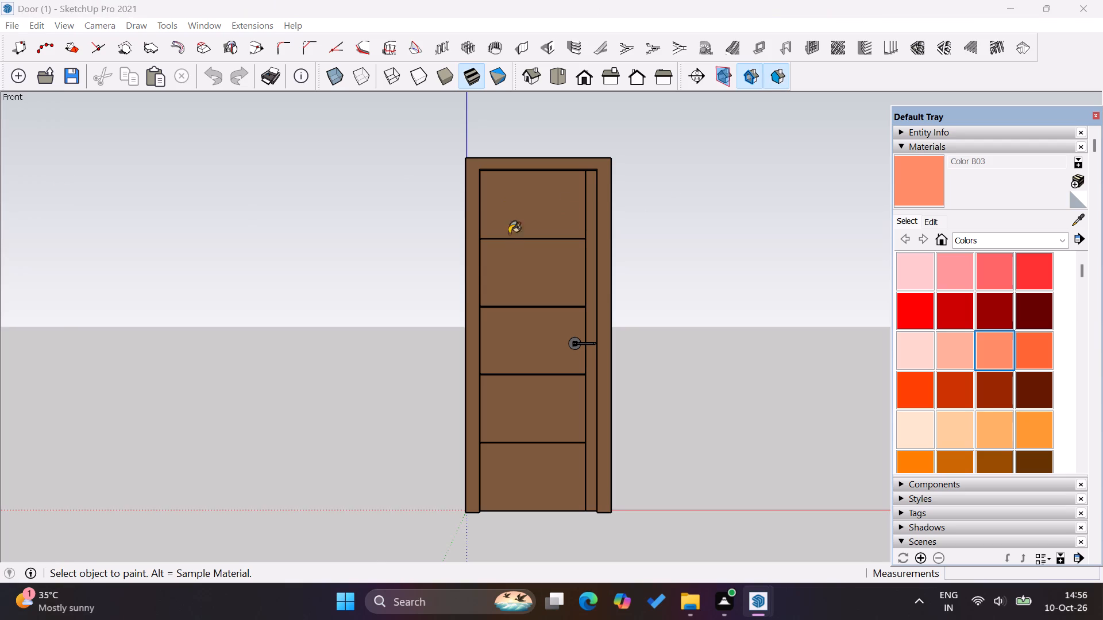
Close the Enscape getting-started window and copy the brown panelled door group.
{"action": "scroll", "coordinate": [503, 272], "scroll_direction": "down", "scroll_amount": 9}
{"action": "left_click", "coordinate": [596, 258]}
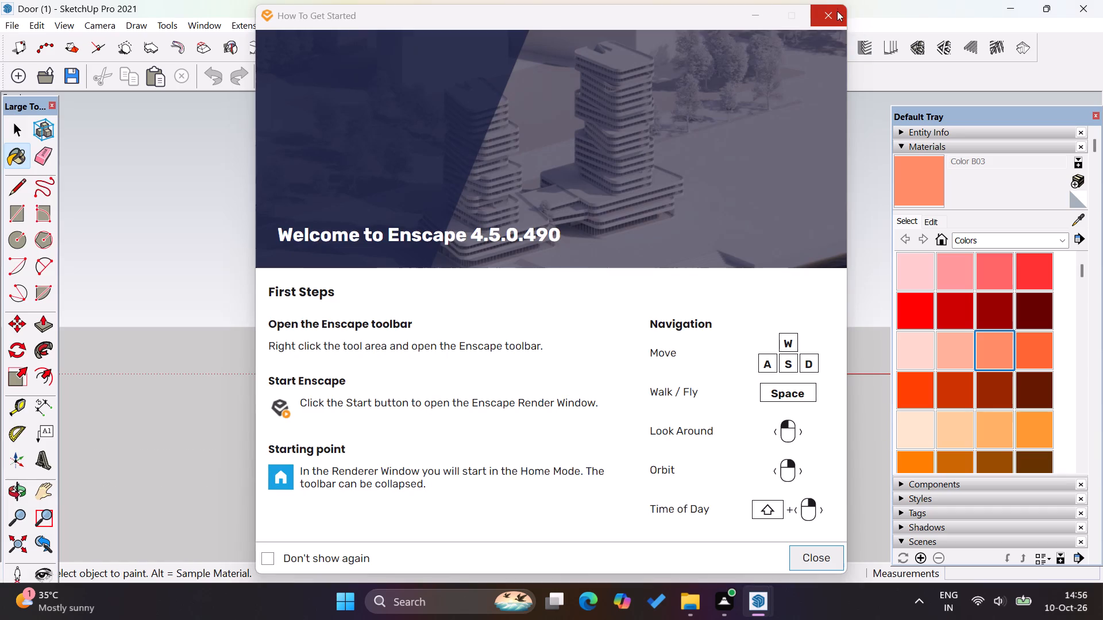
{"action": "left_click", "coordinate": [837, 11]}
{"action": "left_click", "coordinate": [20, 125]}
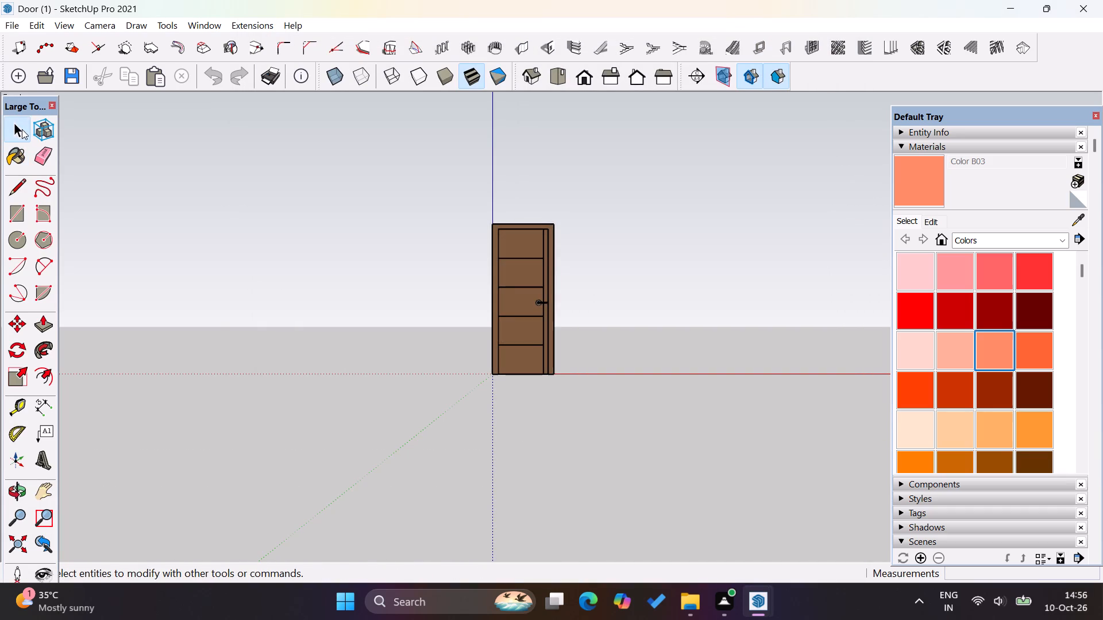
{"action": "left_click", "coordinate": [22, 129]}
{"action": "scroll", "coordinate": [457, 280], "scroll_direction": "up", "scroll_amount": 7}
{"action": "left_click", "coordinate": [562, 288]}
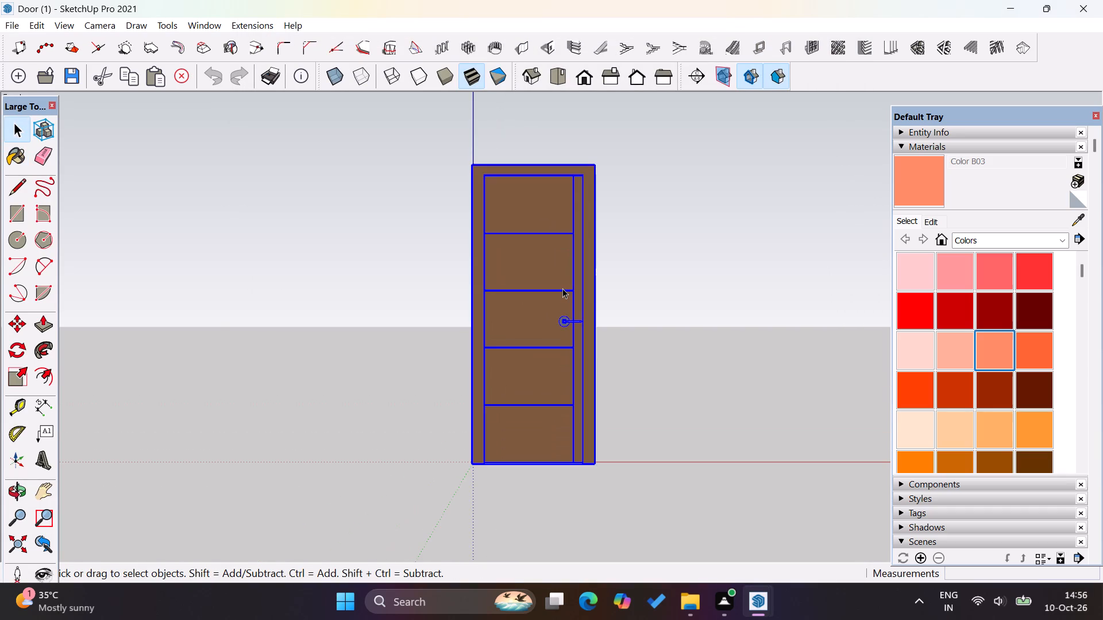
{"action": "key", "text": "ctrl+c"}
Switch to the untitled bathroom model and paste the door at the lower corner of the doorway opening.
{"action": "left_click", "coordinate": [567, 536]}
{"action": "scroll", "coordinate": [707, 332], "scroll_direction": "down", "scroll_amount": 4}
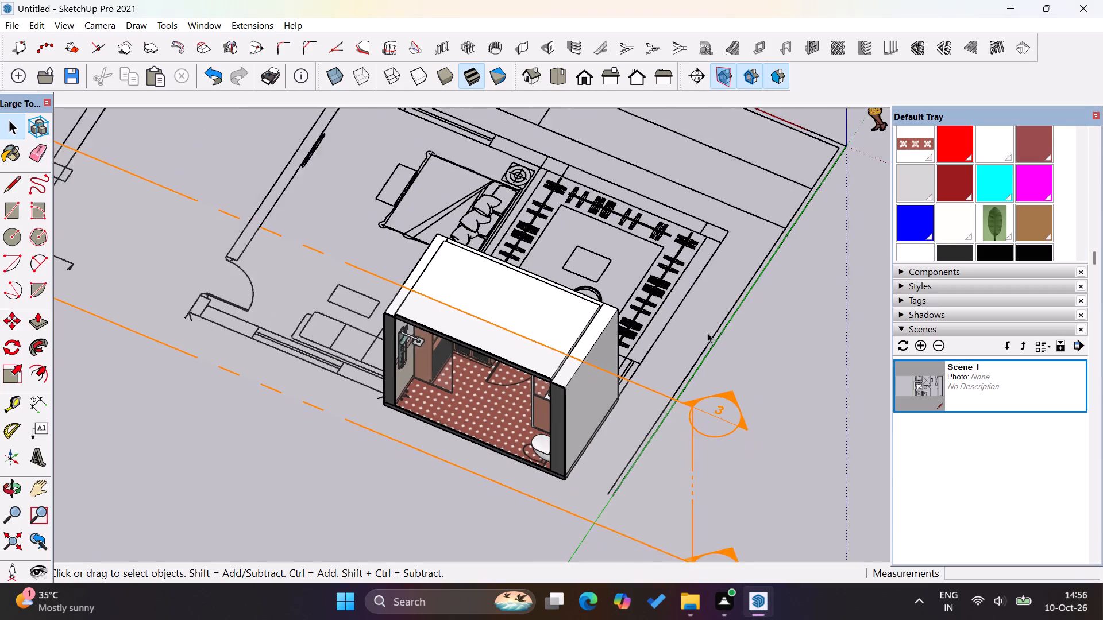
{"action": "scroll", "coordinate": [707, 332], "scroll_direction": "down", "scroll_amount": 2}
{"action": "middle_click_drag", "start_coordinate": [692, 383], "coordinate": [236, 372]}
{"action": "middle_click_drag", "start_coordinate": [750, 402], "coordinate": [464, 390]}
{"action": "scroll", "coordinate": [537, 387], "scroll_direction": "up", "scroll_amount": 7}
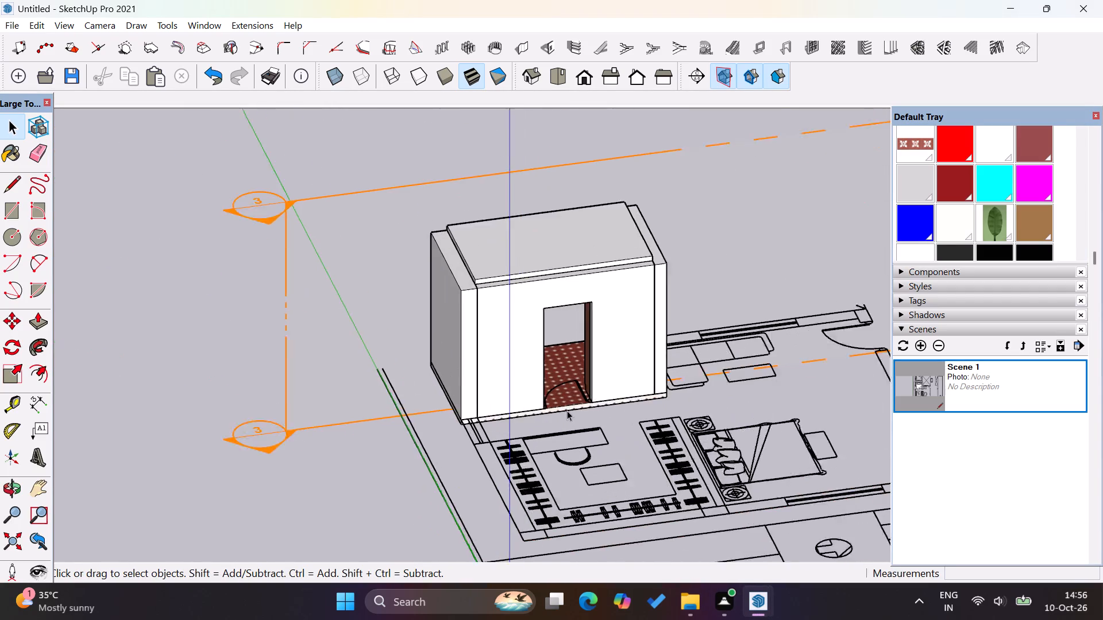
{"action": "scroll", "coordinate": [567, 410], "scroll_direction": "up", "scroll_amount": 13}
{"action": "key", "text": "ctrl+v"}
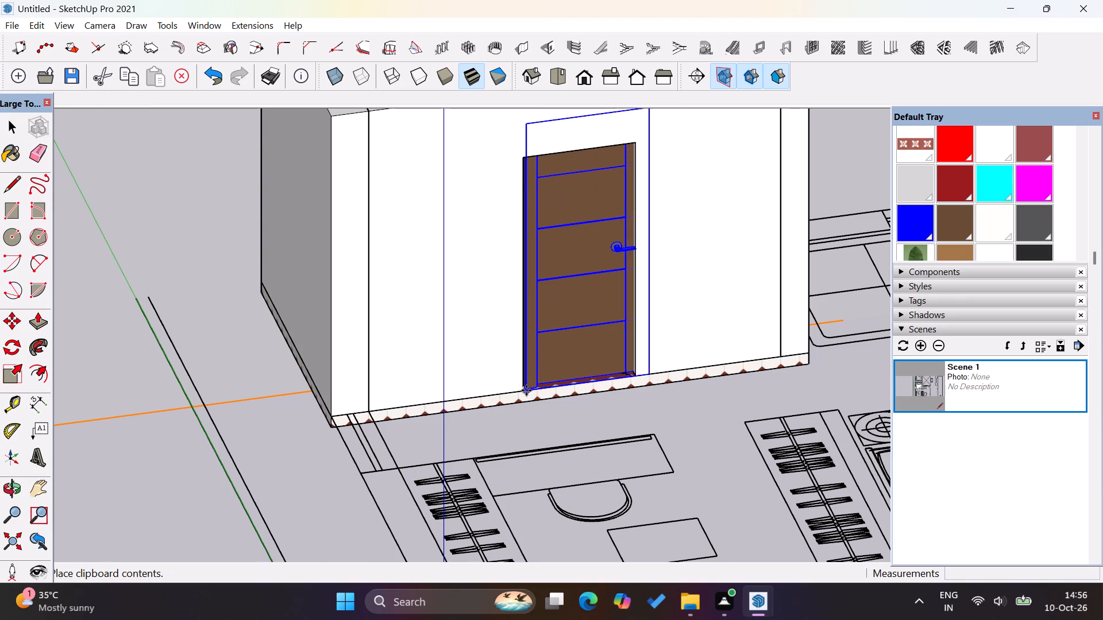
{"action": "scroll", "coordinate": [524, 392], "scroll_direction": "up", "scroll_amount": 20}
{"action": "scroll", "coordinate": [524, 392], "scroll_direction": "up", "scroll_amount": 5}
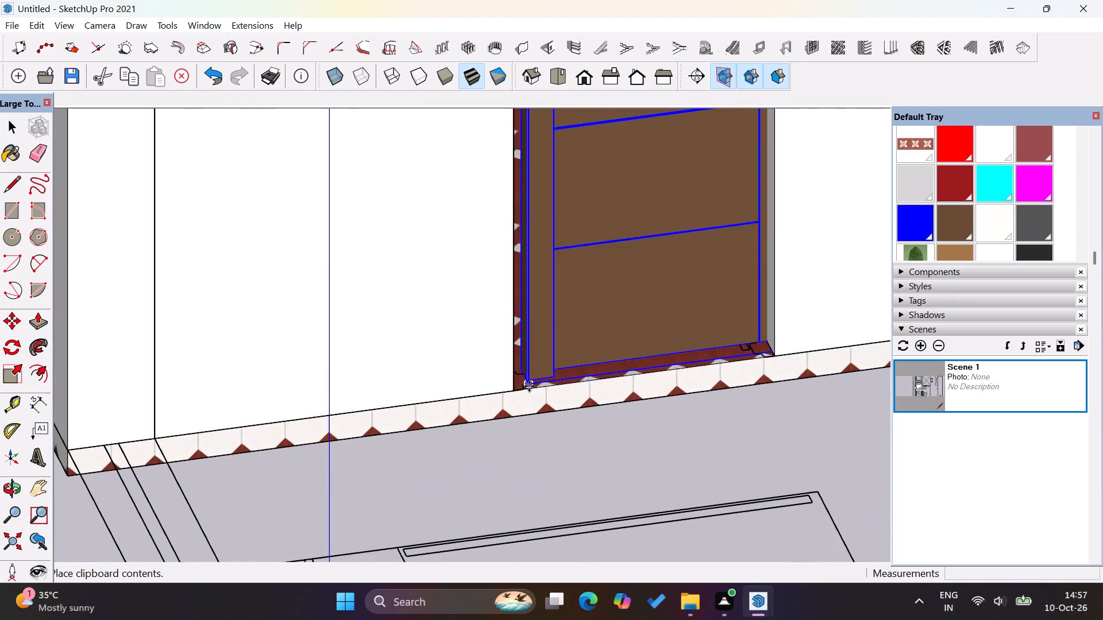
{"action": "scroll", "coordinate": [529, 386], "scroll_direction": "up", "scroll_amount": 18}
{"action": "left_click", "coordinate": [532, 401]}
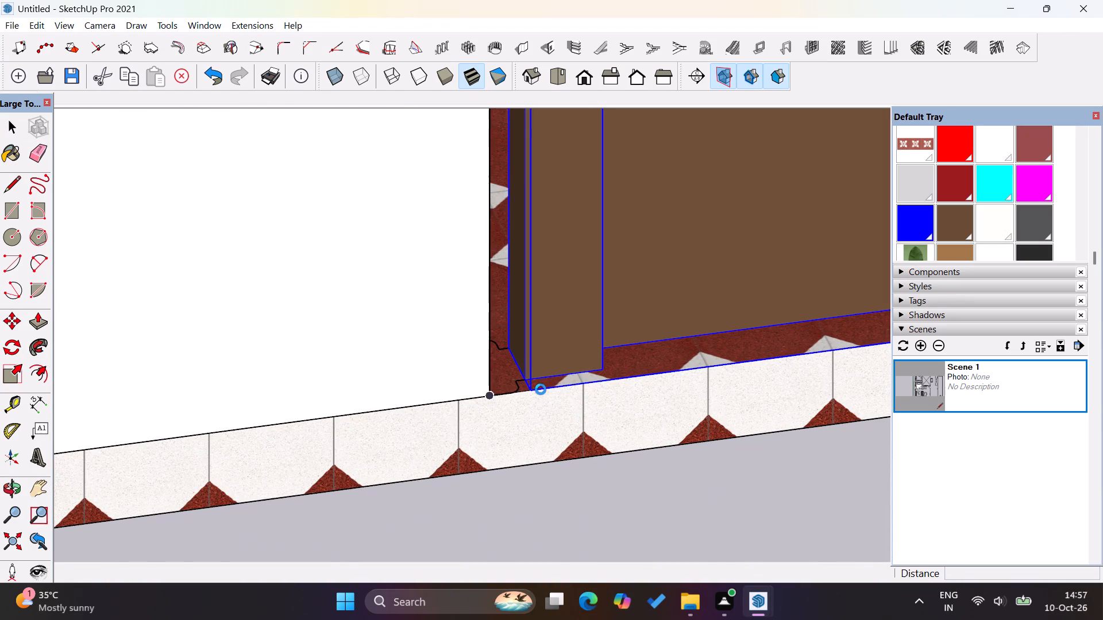
Move the door about 1 15/16" so its lower front corner meets the doorway opening's bottom corner.
{"action": "scroll", "coordinate": [541, 389], "scroll_direction": "up", "scroll_amount": 9}
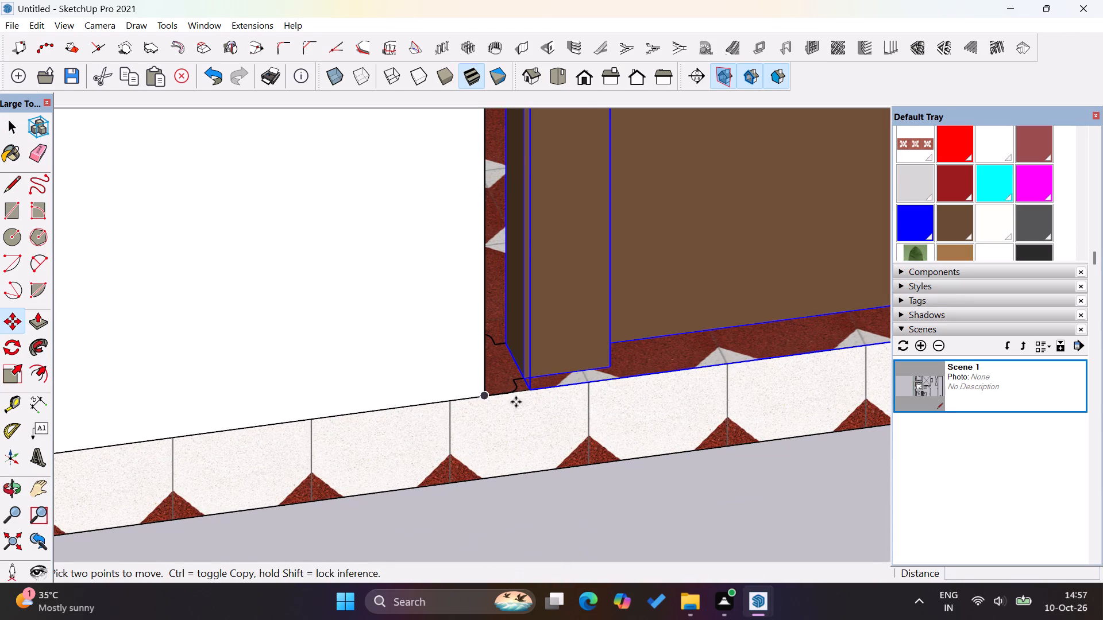
{"action": "scroll", "coordinate": [530, 404], "scroll_direction": "up", "scroll_amount": 8}
{"action": "left_click", "coordinate": [529, 386]}
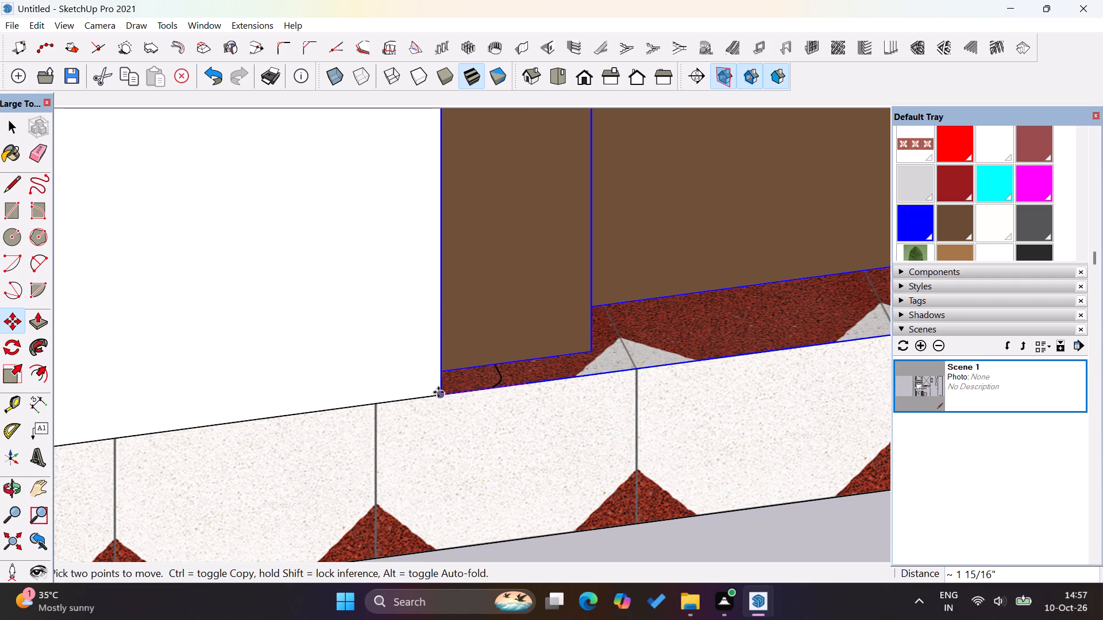
{"action": "left_click", "coordinate": [438, 396]}
{"action": "scroll", "coordinate": [371, 410], "scroll_direction": "down", "scroll_amount": 20}
{"action": "scroll", "coordinate": [371, 410], "scroll_direction": "down", "scroll_amount": 1}
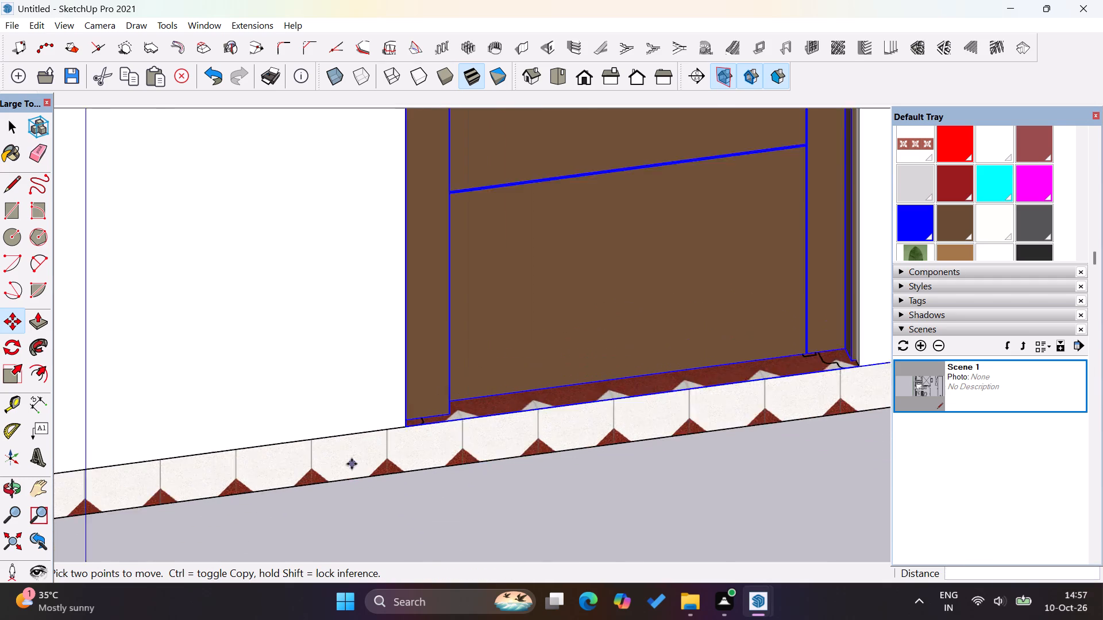
{"action": "scroll", "coordinate": [352, 464], "scroll_direction": "down", "scroll_amount": 14}
{"action": "scroll", "coordinate": [483, 476], "scroll_direction": "down", "scroll_amount": 5}
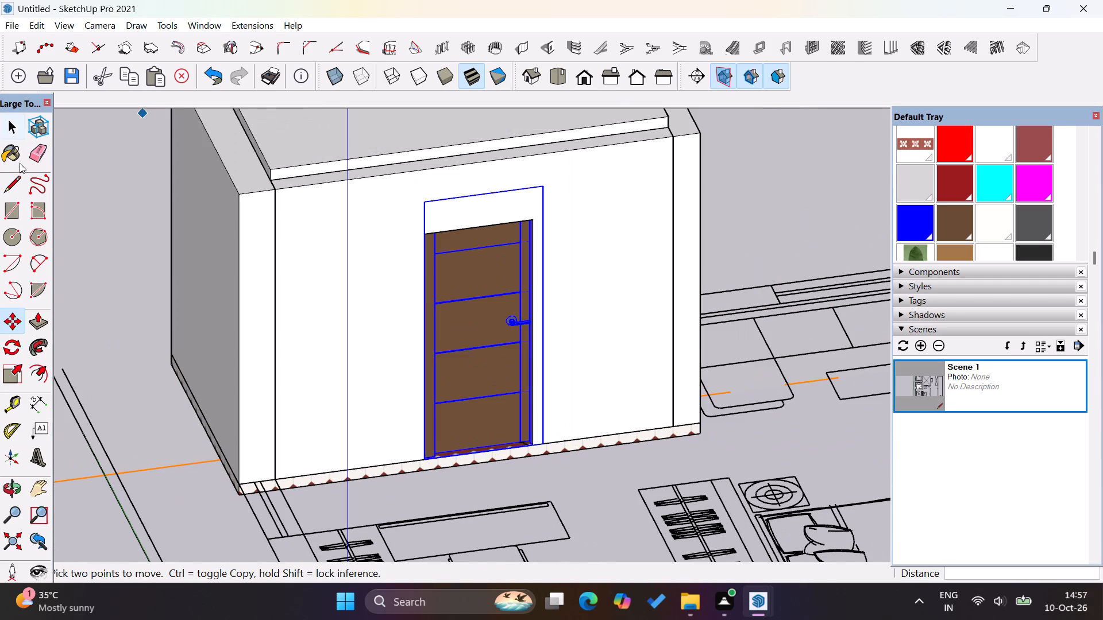
{"action": "left_click", "coordinate": [9, 135]}
{"action": "left_click", "coordinate": [78, 163]}
Scale the door's height by about 0.88 to fit the top of the doorway opening.
{"action": "middle_click_drag", "start_coordinate": [527, 378], "coordinate": [483, 199]}
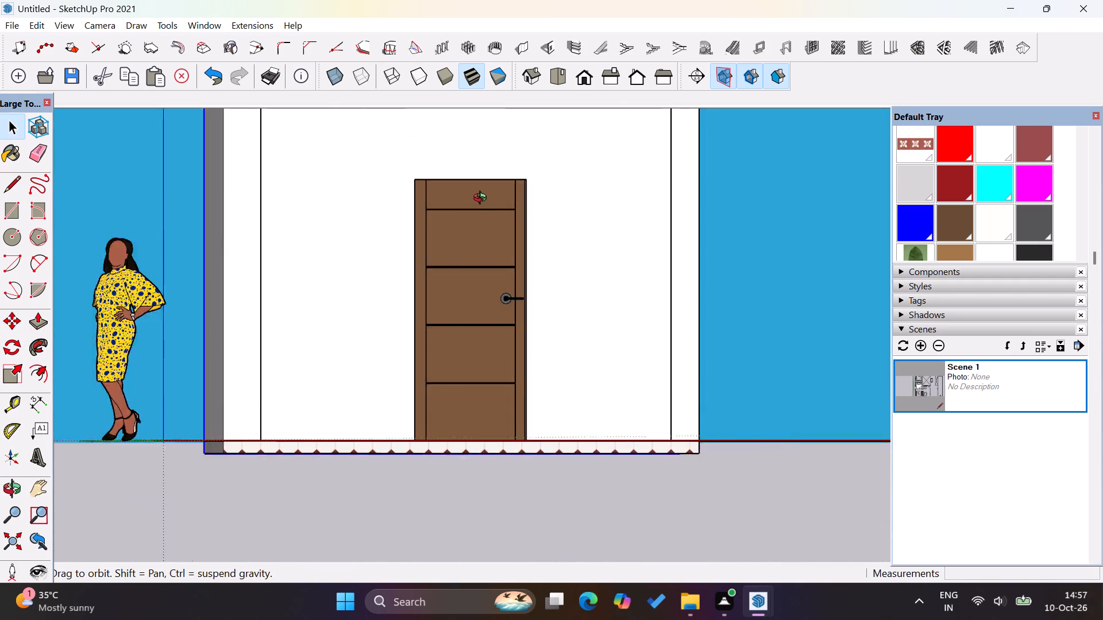
{"action": "middle_click_drag", "start_coordinate": [483, 199], "coordinate": [512, 306]}
{"action": "scroll", "coordinate": [508, 299], "scroll_direction": "up", "scroll_amount": 8}
{"action": "left_click", "coordinate": [505, 297]}
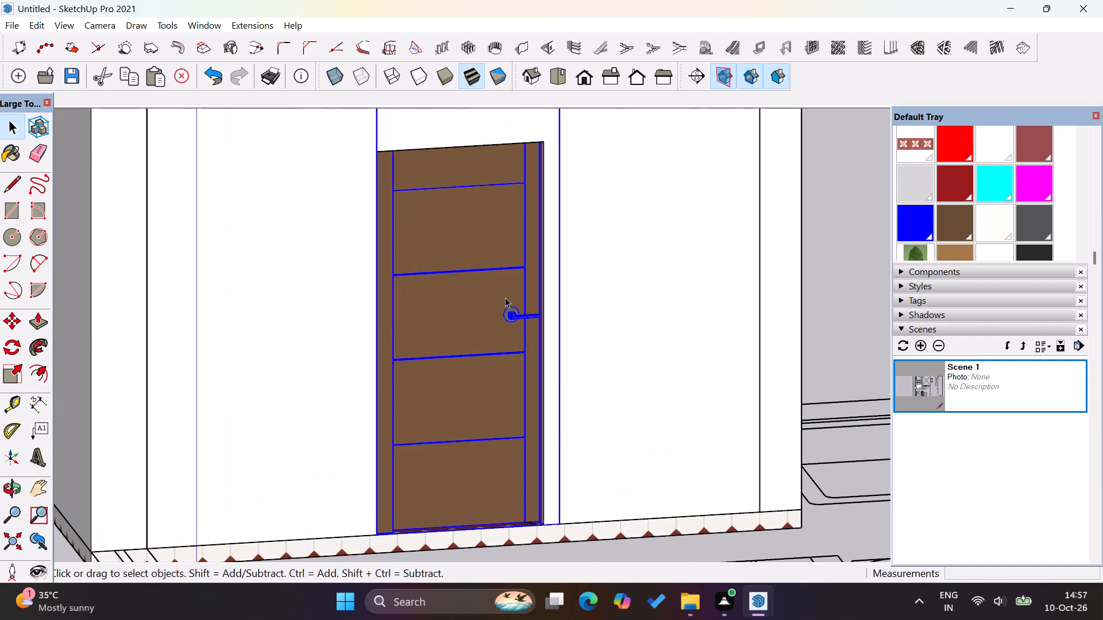
{"action": "scroll", "coordinate": [406, 355], "scroll_direction": "down", "scroll_amount": 4}
{"action": "scroll", "coordinate": [475, 179], "scroll_direction": "up", "scroll_amount": 4}
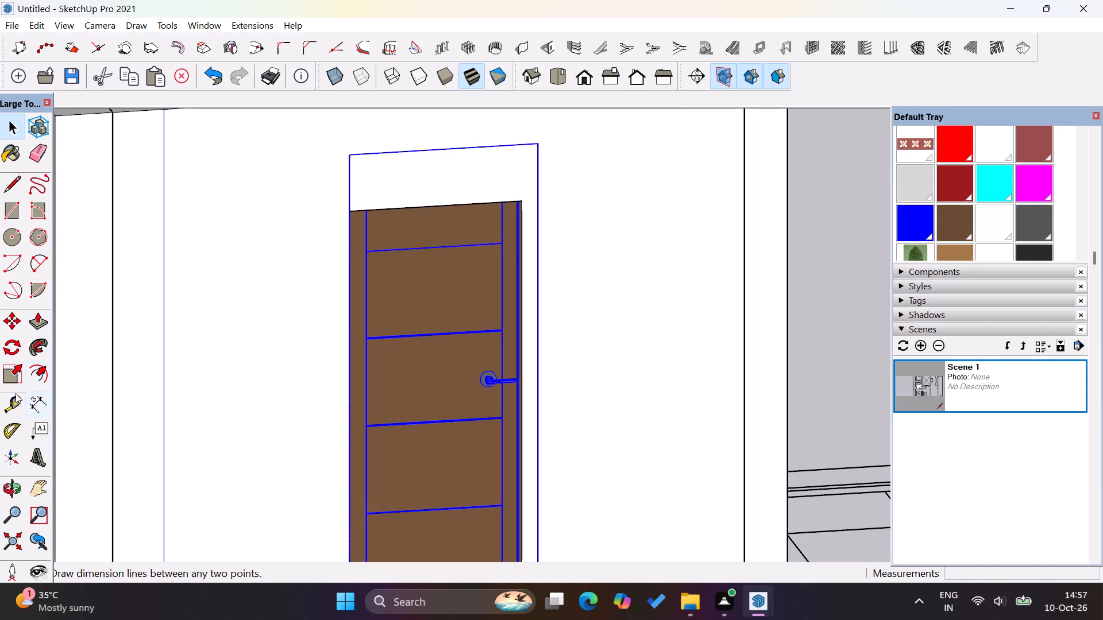
{"action": "left_click", "coordinate": [11, 377]}
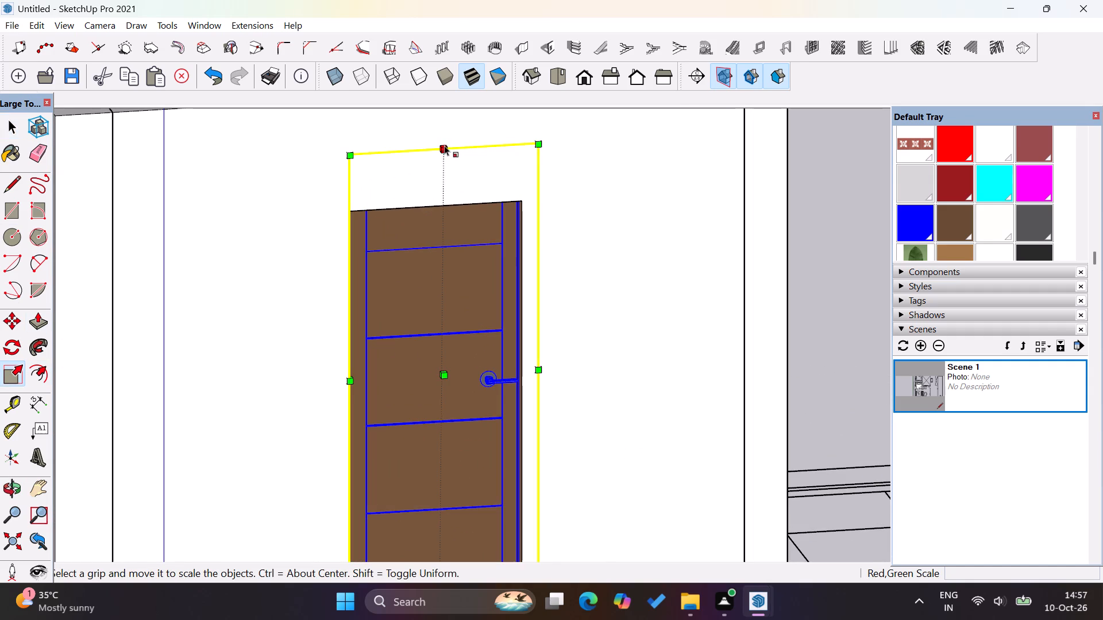
{"action": "left_click", "coordinate": [440, 142]}
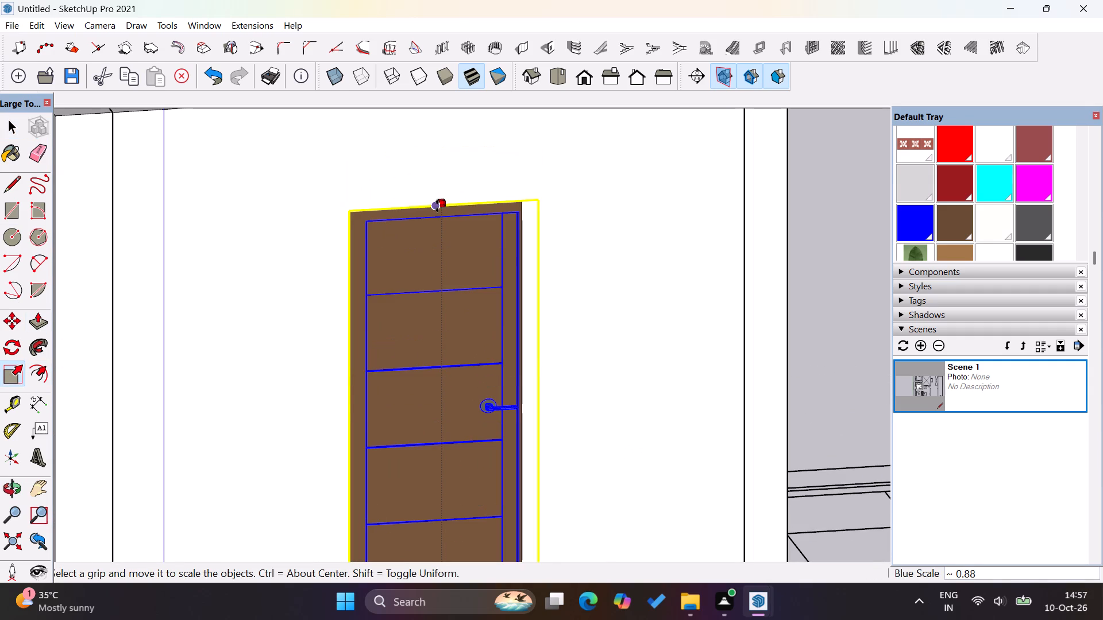
{"action": "left_click", "coordinate": [437, 206]}
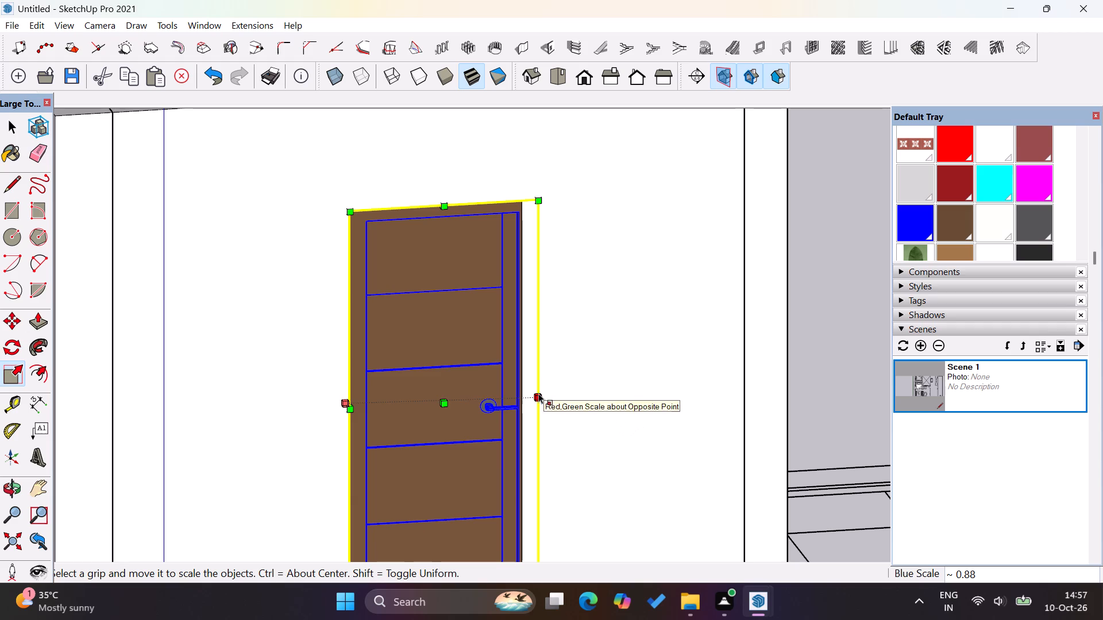
Scale the door's width by about 0.91 to fit the side of the doorway opening.
{"action": "left_click", "coordinate": [537, 389]}
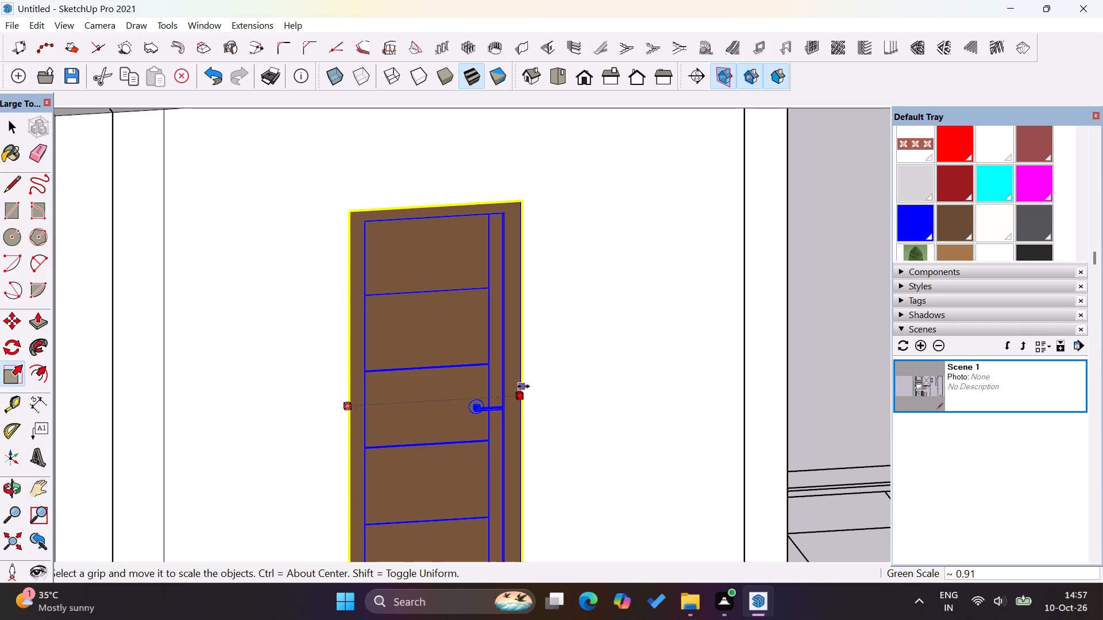
{"action": "left_click", "coordinate": [523, 386]}
{"action": "scroll", "coordinate": [402, 389], "scroll_direction": "down", "scroll_amount": 9}
{"action": "left_click", "coordinate": [17, 124]}
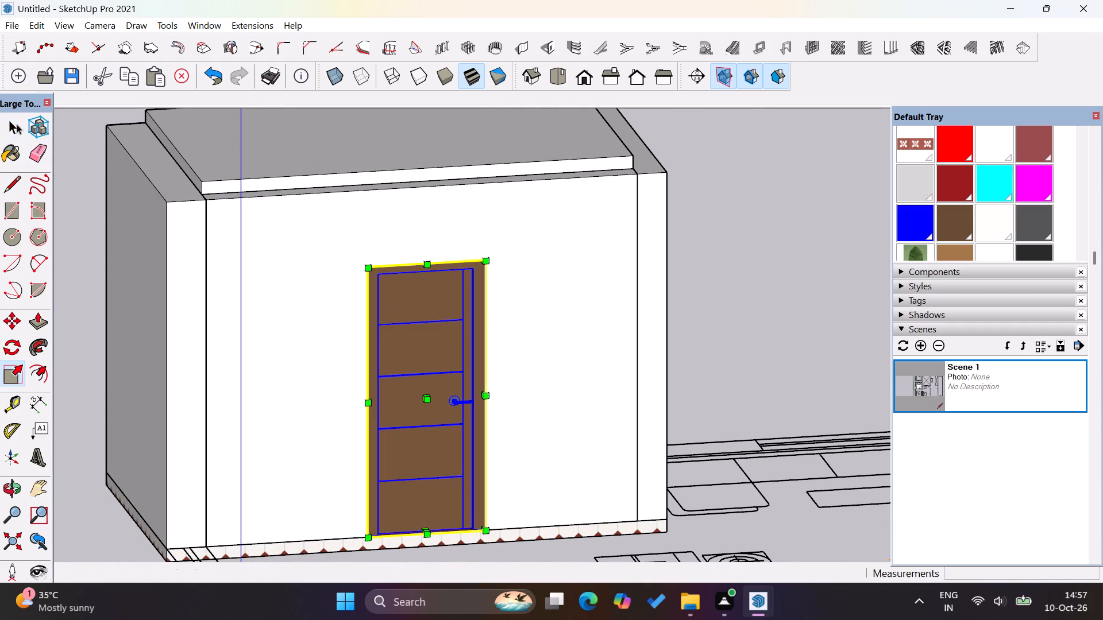
{"action": "left_click", "coordinate": [725, 220]}
Flip the door along the group's red axis.
{"action": "middle_click_drag", "start_coordinate": [257, 356], "coordinate": [843, 385]}
{"action": "middle_click_drag", "start_coordinate": [275, 395], "coordinate": [610, 402]}
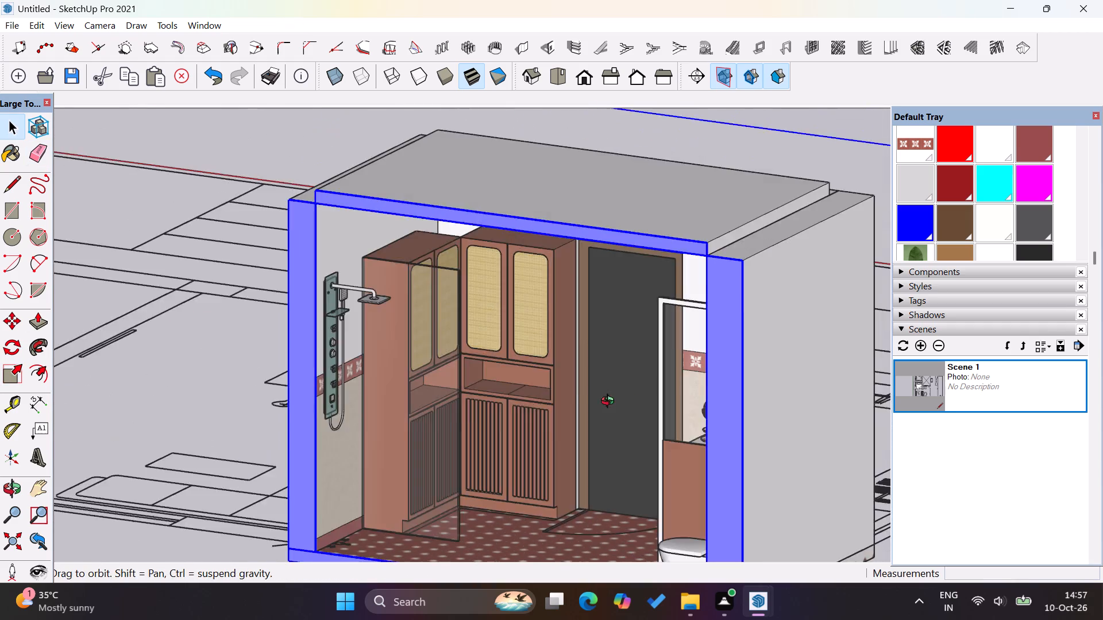
{"action": "middle_click_drag", "start_coordinate": [610, 402], "coordinate": [635, 400]}
{"action": "scroll", "coordinate": [406, 396], "scroll_direction": "down", "scroll_amount": 4}
{"action": "middle_click_drag", "start_coordinate": [572, 418], "coordinate": [235, 420]}
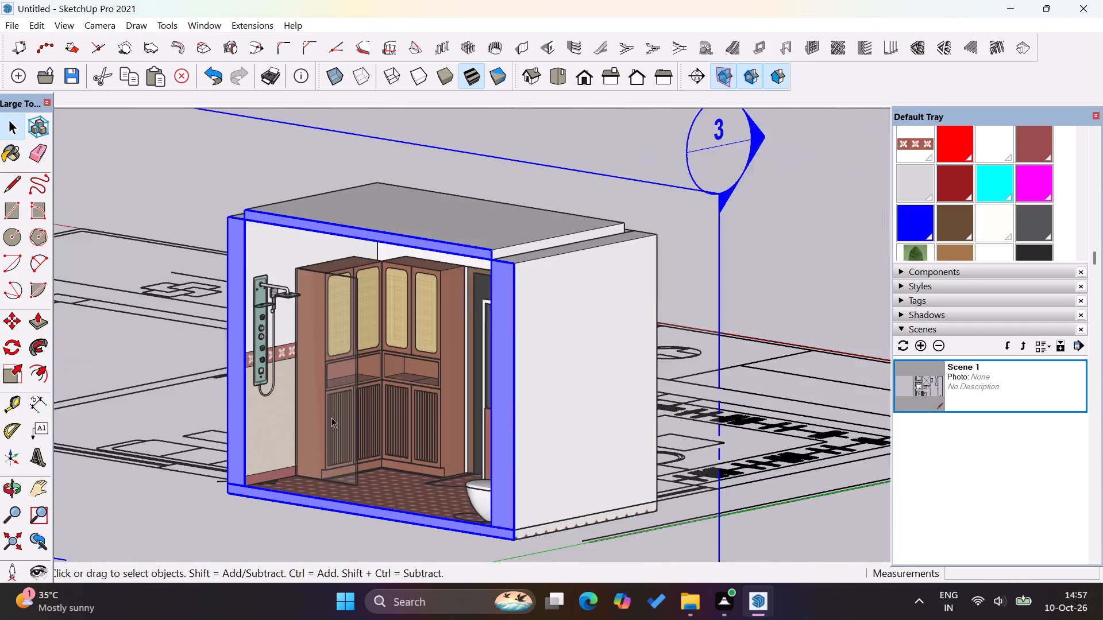
{"action": "middle_click_drag", "start_coordinate": [692, 407], "coordinate": [342, 445]}
{"action": "left_click", "coordinate": [612, 369]}
{"action": "right_click", "coordinate": [612, 369]}
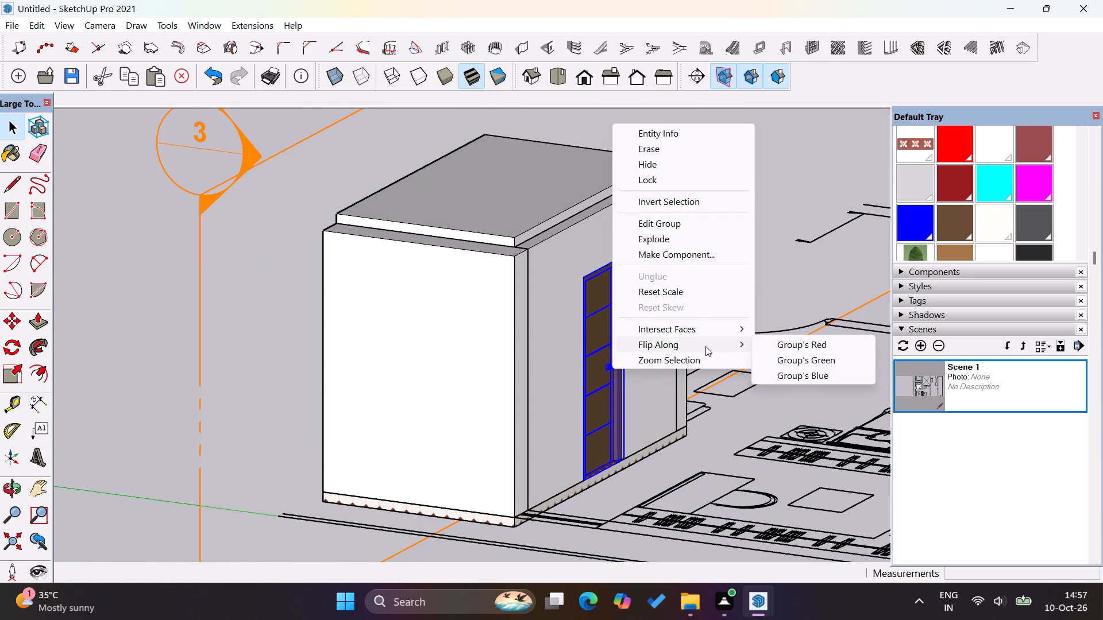
{"action": "left_click", "coordinate": [831, 346]}
{"action": "middle_click_drag", "start_coordinate": [543, 387], "coordinate": [884, 422]}
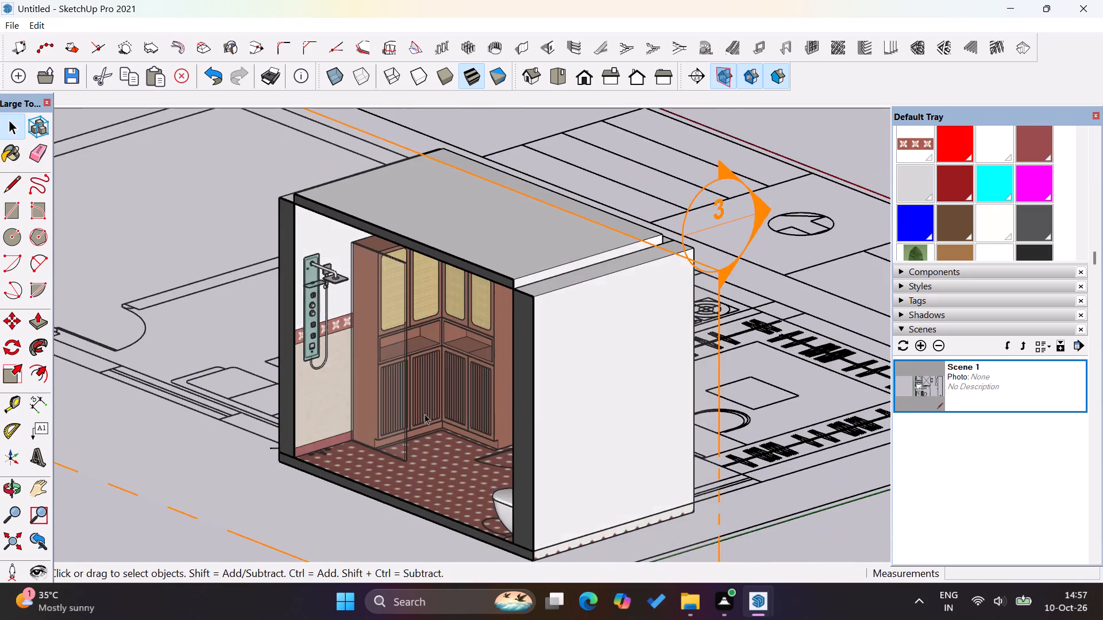
{"action": "middle_click_drag", "start_coordinate": [505, 422], "coordinate": [724, 410]}
{"action": "left_click", "coordinate": [9, 128]}
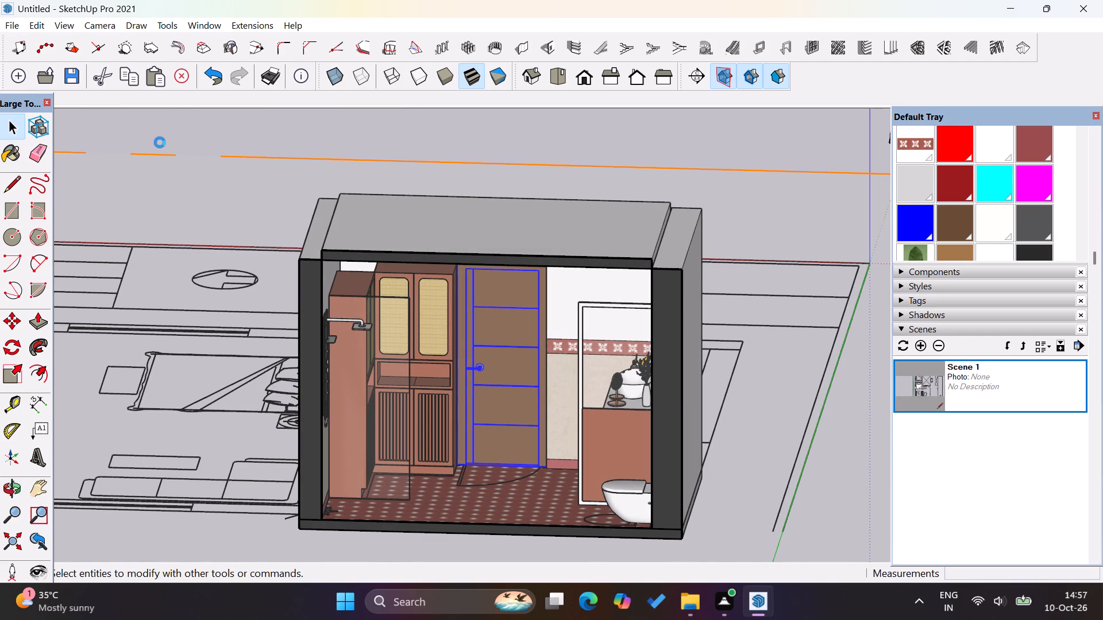
{"action": "left_click", "coordinate": [13, 130]}
{"action": "left_click", "coordinate": [202, 143]}
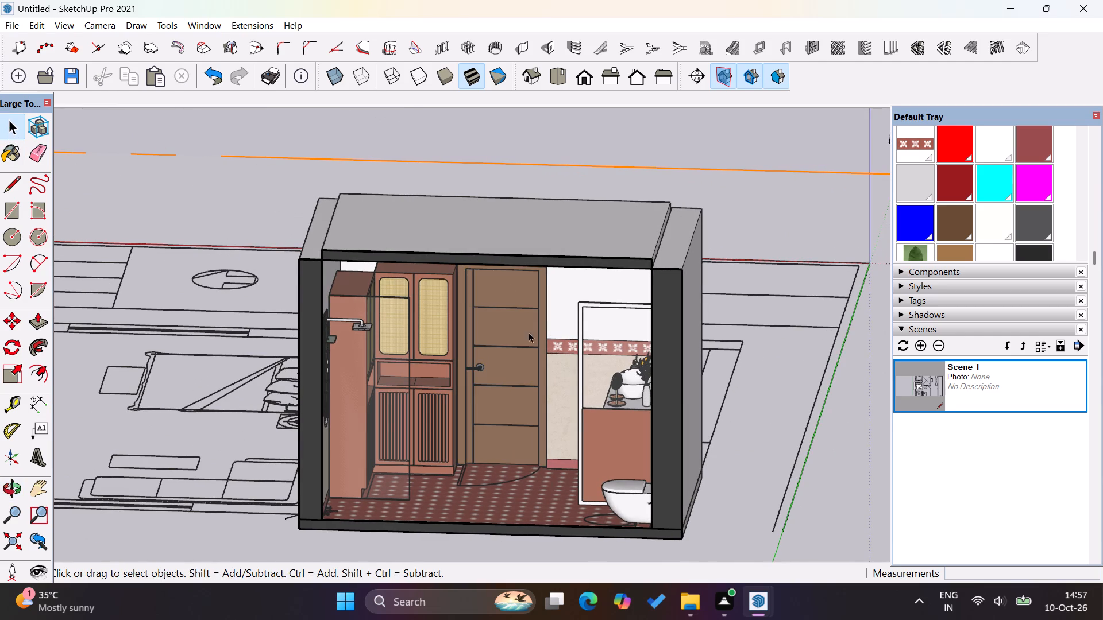
Examine the fitted door and furnishings through the bathroom's section cut.
{"action": "scroll", "coordinate": [574, 356], "scroll_direction": "down", "scroll_amount": 11}
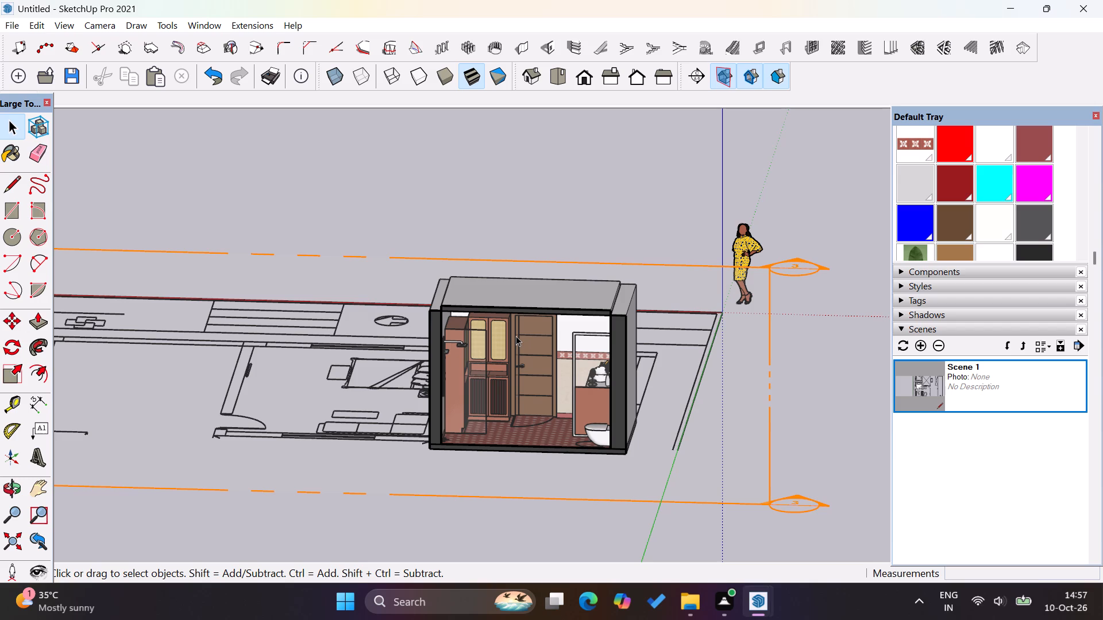
{"action": "scroll", "coordinate": [542, 377], "scroll_direction": "up", "scroll_amount": 9}
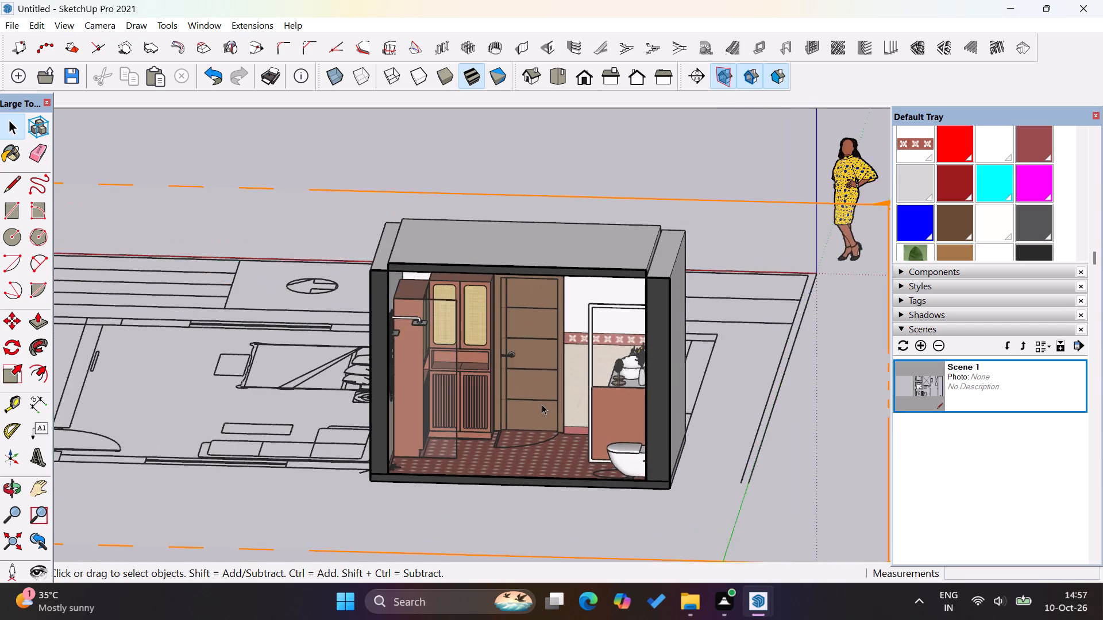
{"action": "scroll", "coordinate": [542, 404], "scroll_direction": "up", "scroll_amount": 9}
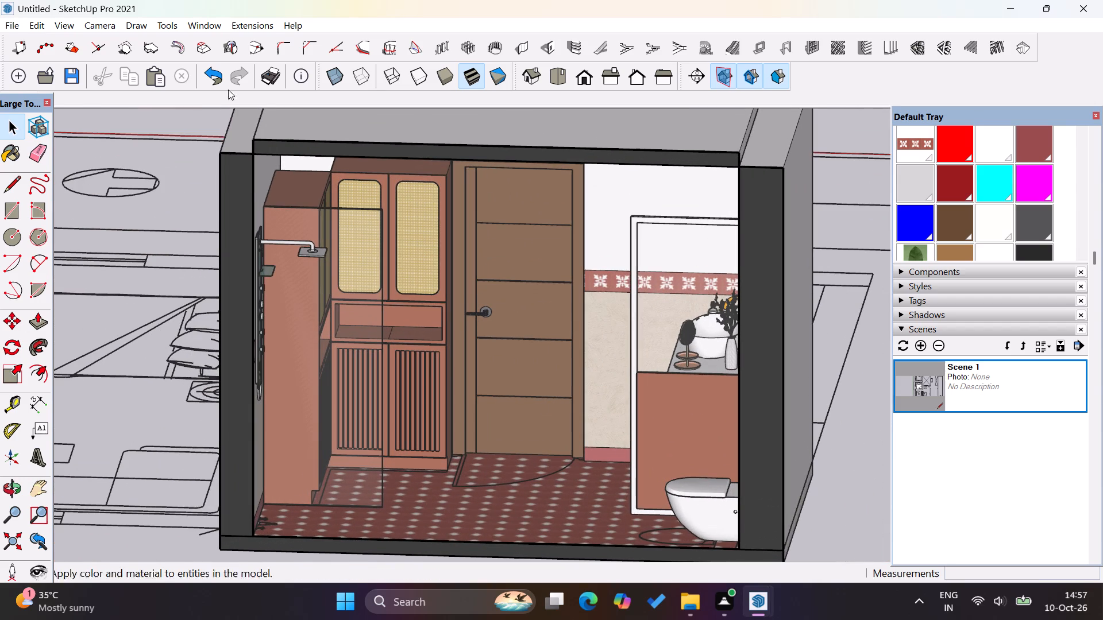
{"action": "scroll", "coordinate": [533, 281], "scroll_direction": "down", "scroll_amount": 9}
{"action": "middle_click_drag", "start_coordinate": [527, 343], "coordinate": [538, 212]}
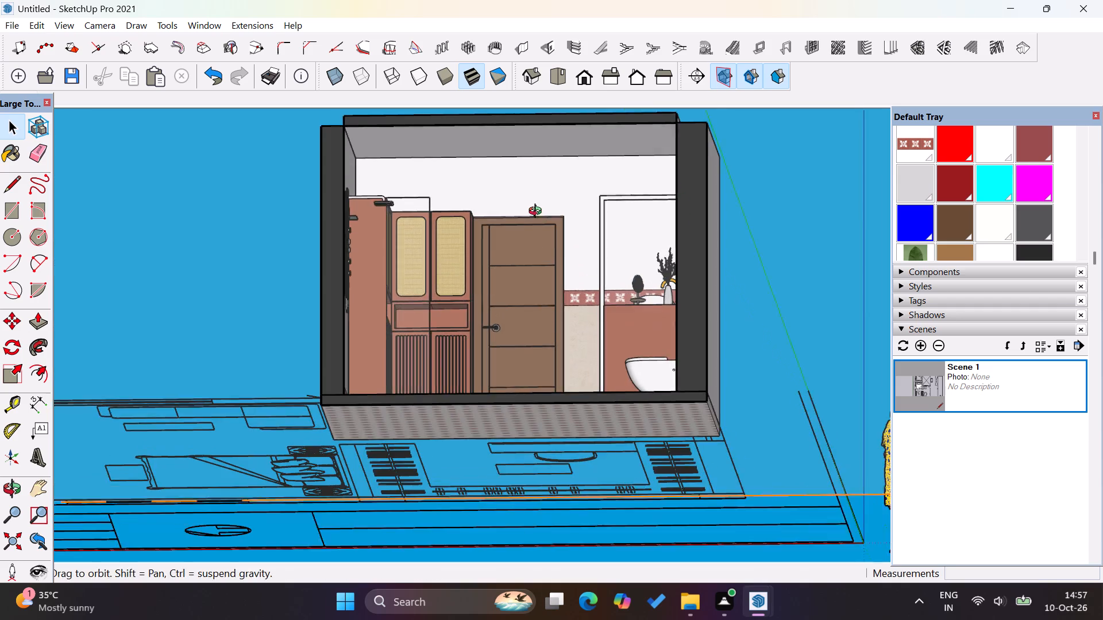
{"action": "middle_click_drag", "start_coordinate": [538, 212], "coordinate": [540, 212]}
{"action": "scroll", "coordinate": [549, 293], "scroll_direction": "up", "scroll_amount": 3}
{"action": "scroll", "coordinate": [530, 356], "scroll_direction": "down", "scroll_amount": 3}
{"action": "middle_click_drag", "start_coordinate": [564, 338], "coordinate": [585, 401]}
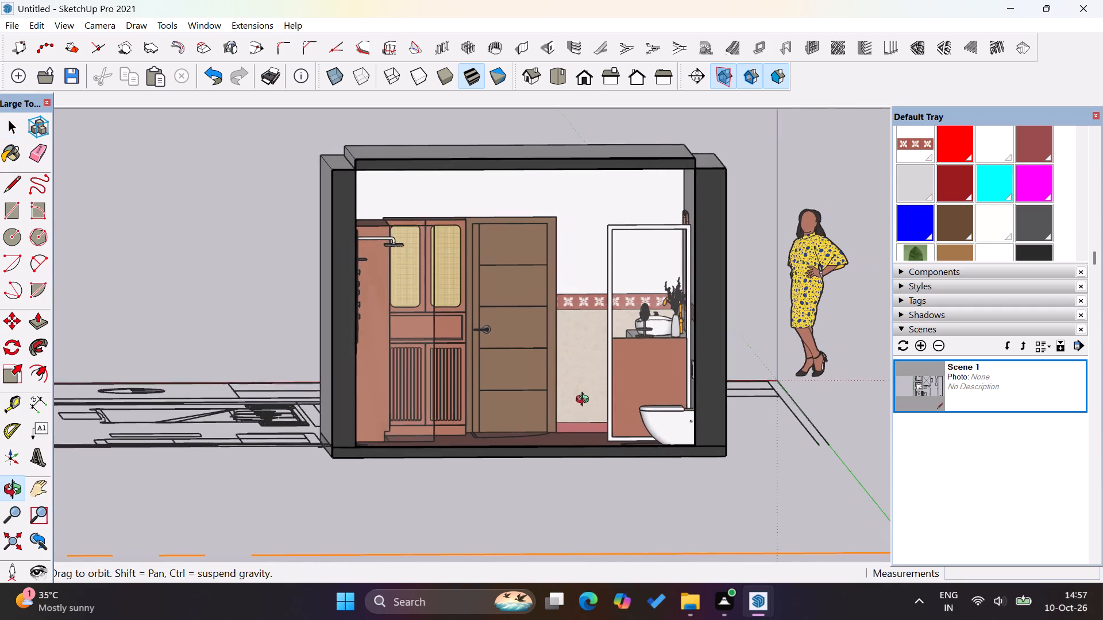
{"action": "middle_click_drag", "start_coordinate": [585, 401], "coordinate": [583, 401]}
Set the camera to the back view and frame the sectioned bathroom elevation with the door.
{"action": "left_click", "coordinate": [655, 80]}
{"action": "scroll", "coordinate": [658, 247], "scroll_direction": "down", "scroll_amount": 12}
{"action": "left_click", "coordinate": [634, 79]}
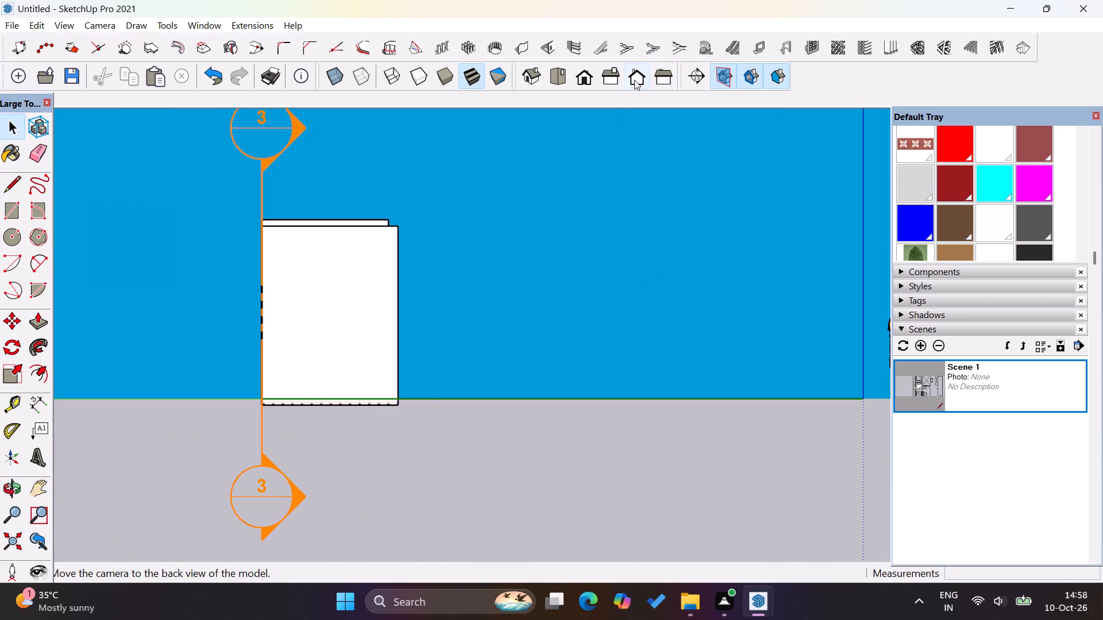
{"action": "scroll", "coordinate": [371, 328], "scroll_direction": "down", "scroll_amount": 5}
{"action": "scroll", "coordinate": [438, 350], "scroll_direction": "down", "scroll_amount": 2}
{"action": "scroll", "coordinate": [803, 345], "scroll_direction": "up", "scroll_amount": 18}
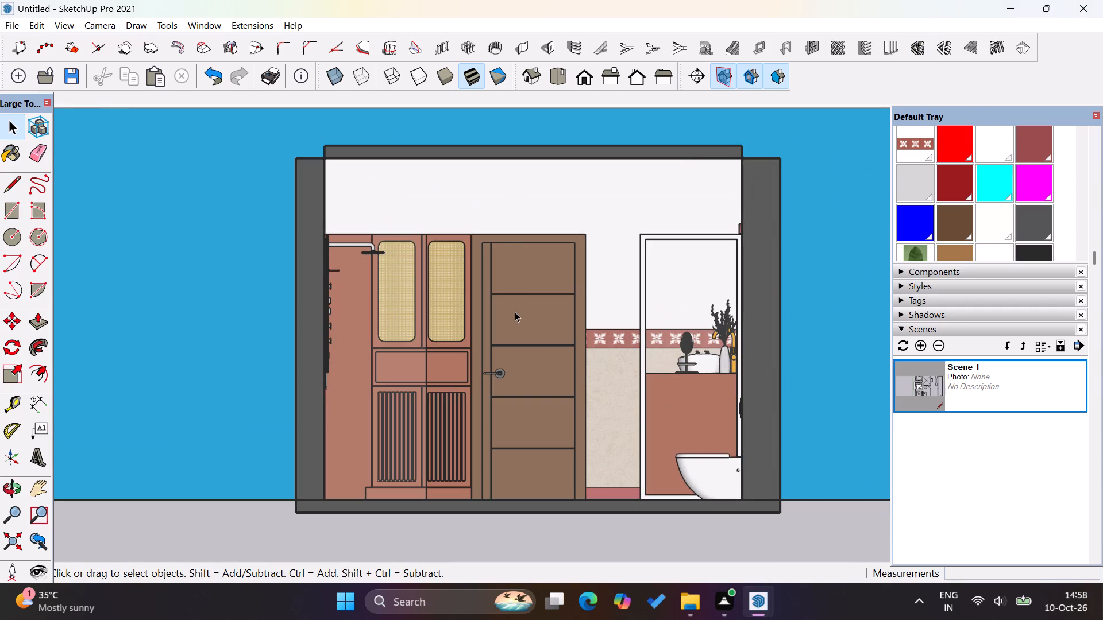
{"action": "scroll", "coordinate": [573, 397], "scroll_direction": "up", "scroll_amount": 3}
{"action": "scroll", "coordinate": [542, 443], "scroll_direction": "down", "scroll_amount": 2}
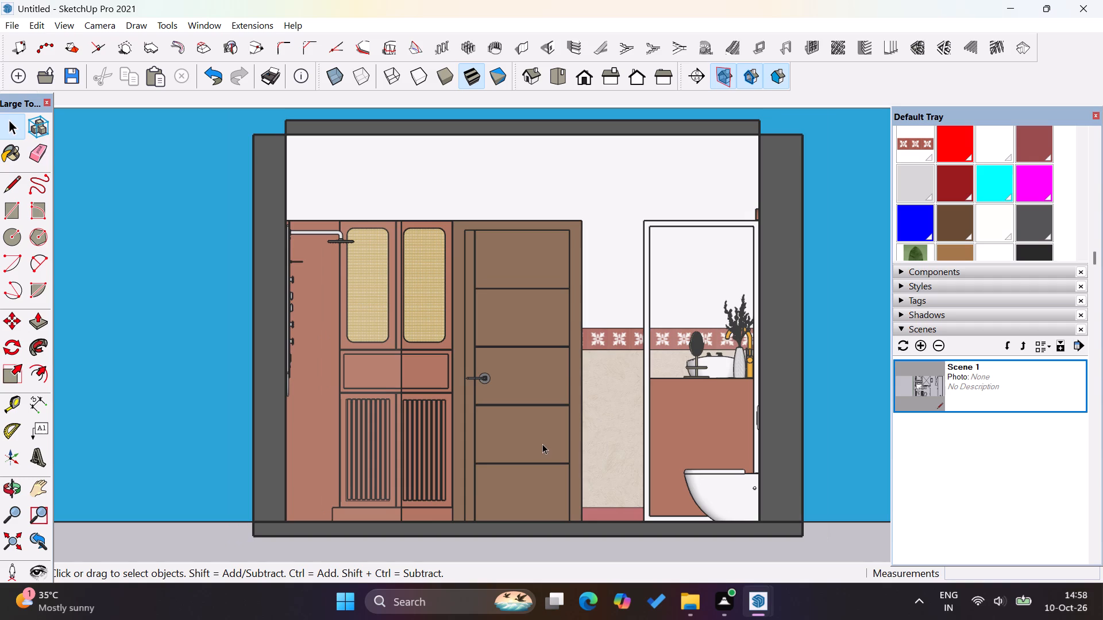
Export the framed back-view section elevation with the door as a JPEG named V3 to the BATHROOM folder.
{"action": "scroll", "coordinate": [560, 375], "scroll_direction": "up", "scroll_amount": 1}
{"action": "scroll", "coordinate": [552, 425], "scroll_direction": "down", "scroll_amount": 2}
{"action": "scroll", "coordinate": [560, 286], "scroll_direction": "up", "scroll_amount": 1}
{"action": "scroll", "coordinate": [555, 301], "scroll_direction": "down", "scroll_amount": 1}
{"action": "scroll", "coordinate": [563, 377], "scroll_direction": "up", "scroll_amount": 1}
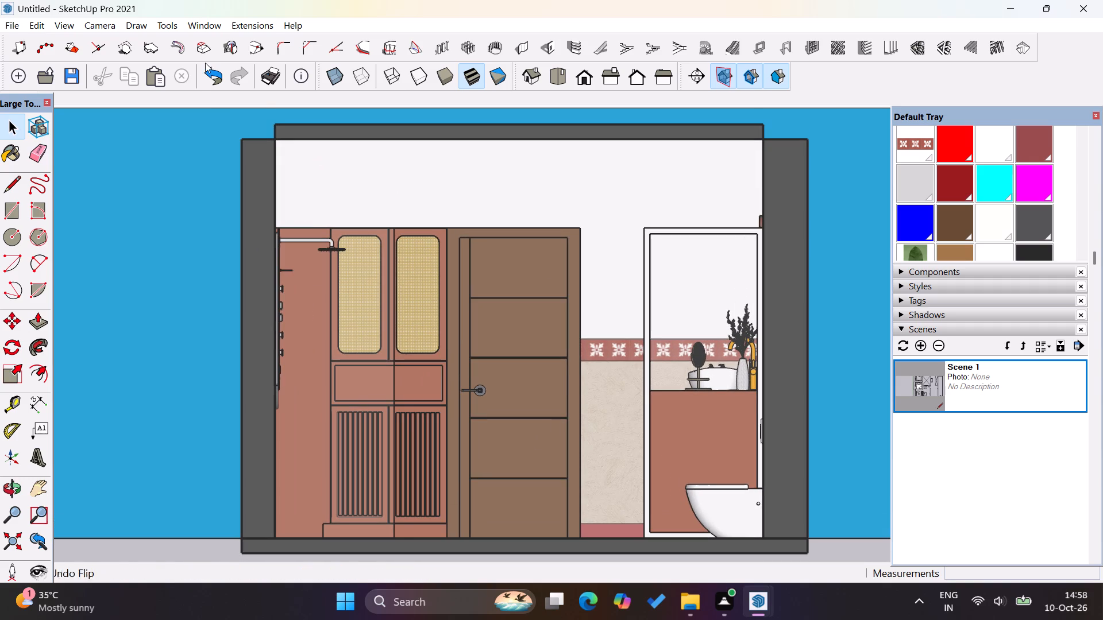
{"action": "left_click", "coordinate": [87, 27]}
{"action": "left_click", "coordinate": [87, 27]}
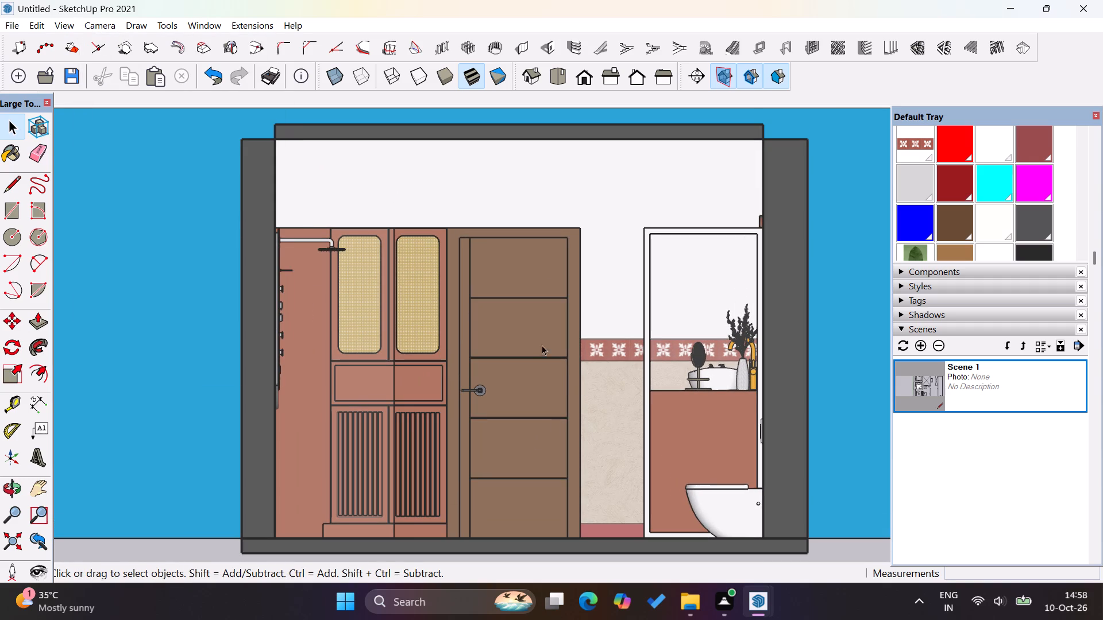
{"action": "scroll", "coordinate": [581, 397], "scroll_direction": "down", "scroll_amount": 1}
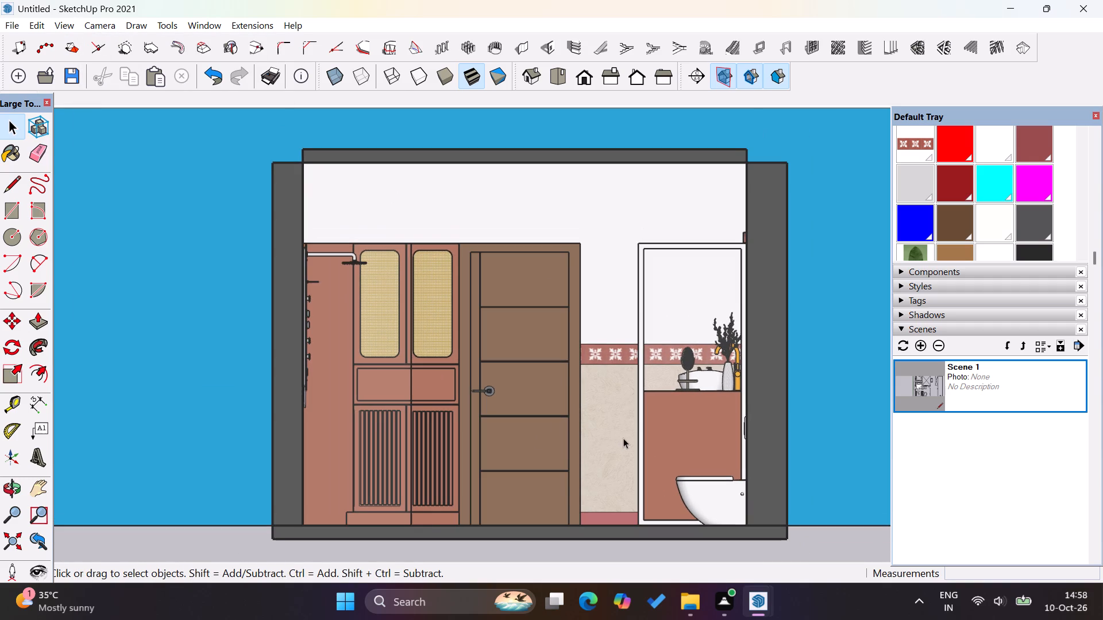
{"action": "scroll", "coordinate": [624, 439], "scroll_direction": "up", "scroll_amount": 1}
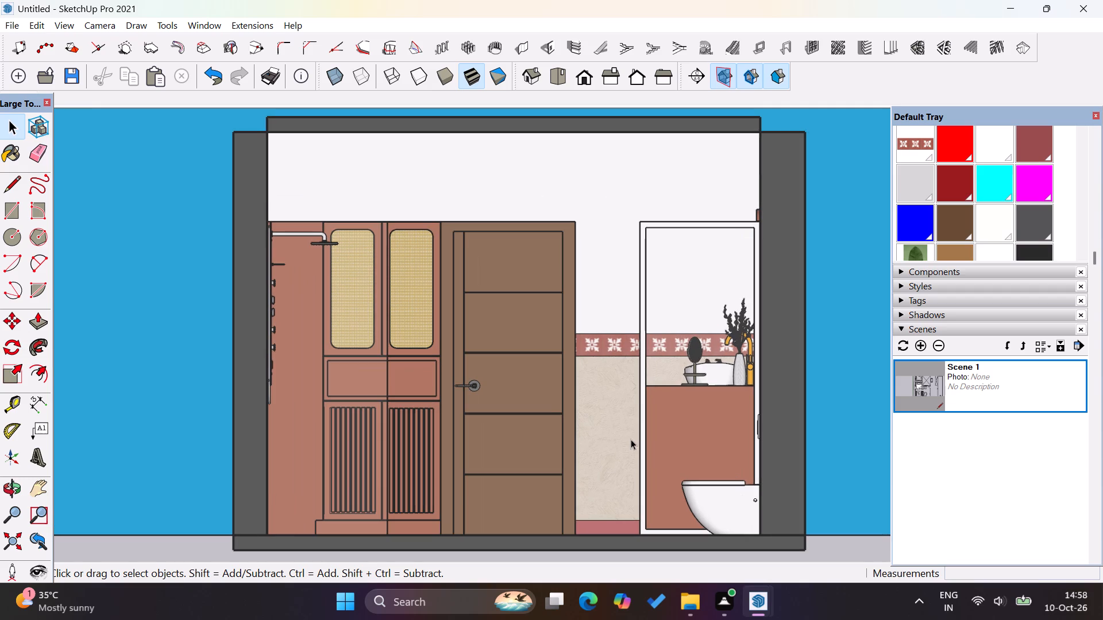
{"action": "left_click", "coordinate": [30, 27]}
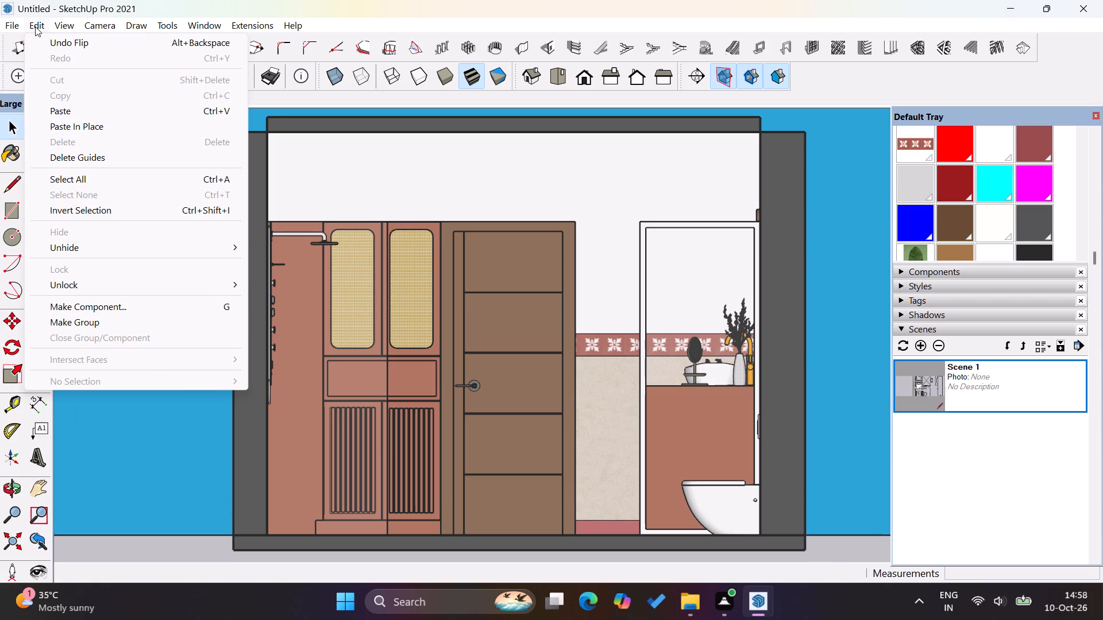
{"action": "left_click", "coordinate": [105, 283]}
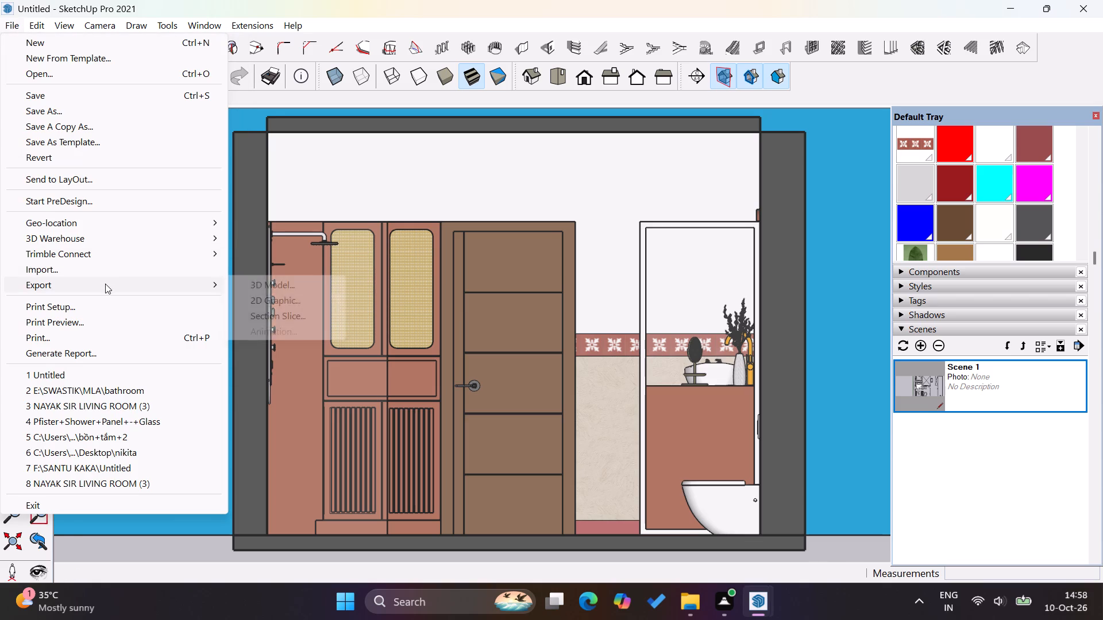
{"action": "left_click", "coordinate": [277, 300]}
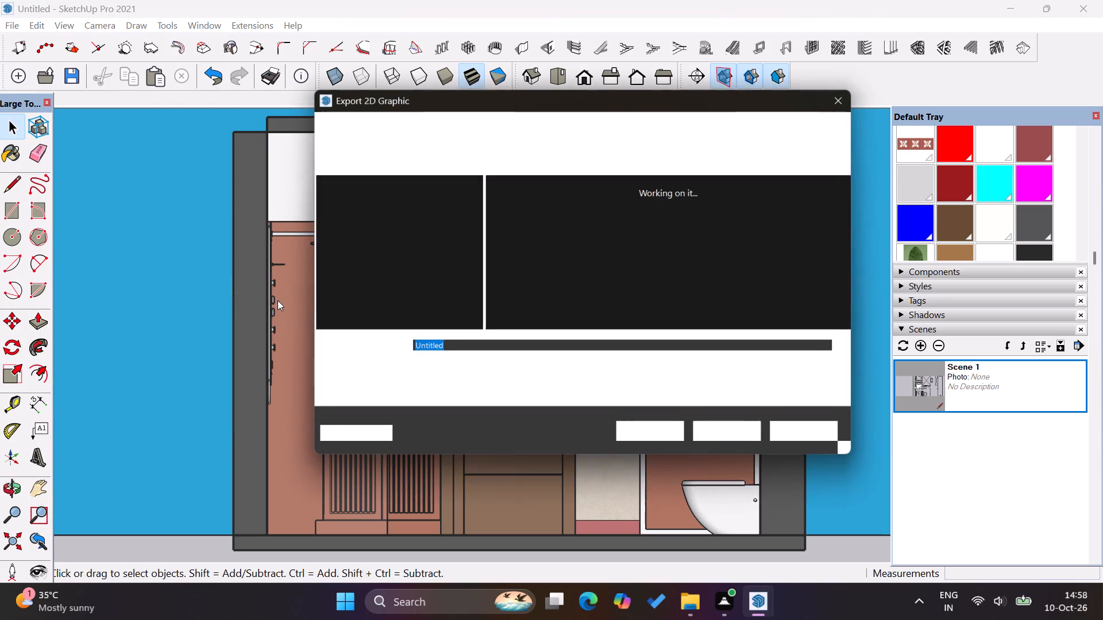
{"action": "key", "text": "BackSpace"}
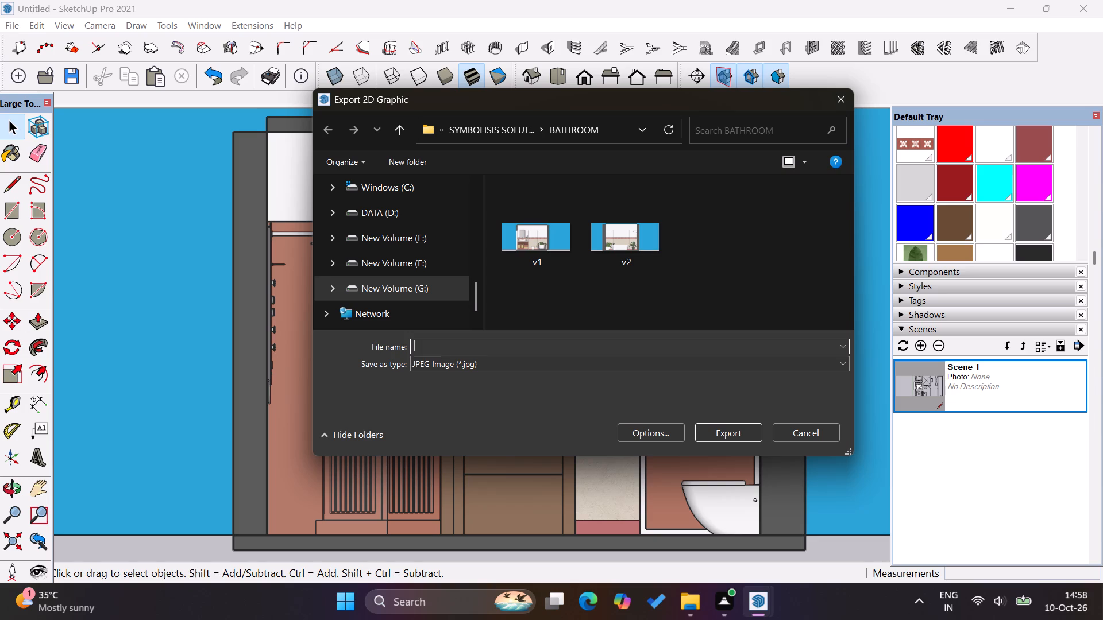
{"action": "type", "text": "V3"}
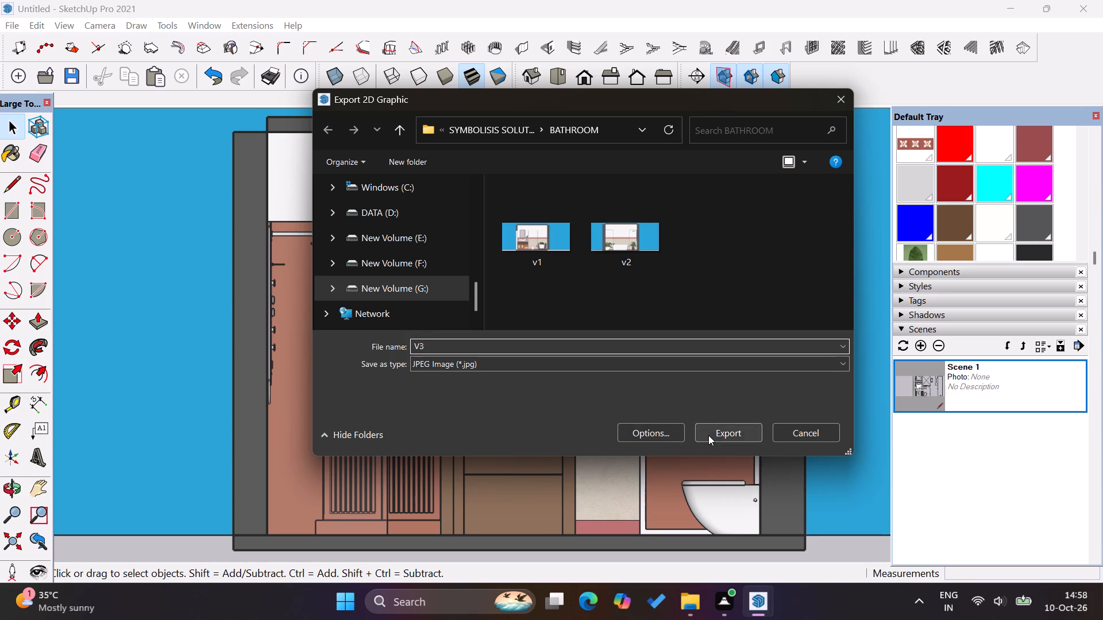
{"action": "left_click", "coordinate": [708, 435]}
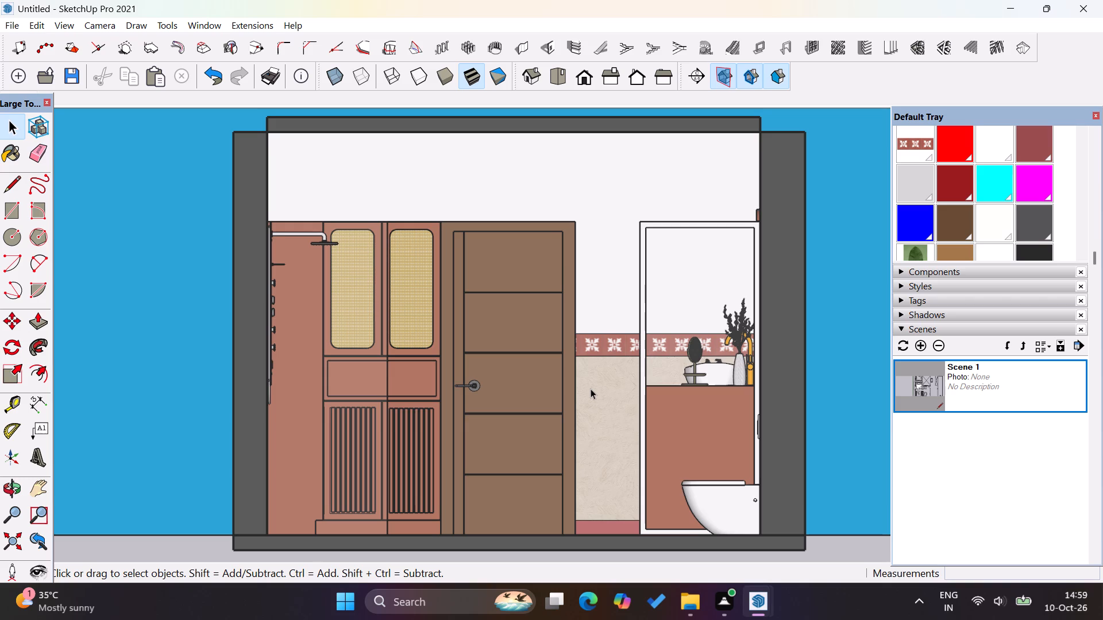
Delete the section plane cutting through the bathroom.
{"action": "scroll", "coordinate": [558, 401], "scroll_direction": "down", "scroll_amount": 3}
{"action": "scroll", "coordinate": [773, 444], "scroll_direction": "down", "scroll_amount": 9}
{"action": "left_click", "coordinate": [626, 199]}
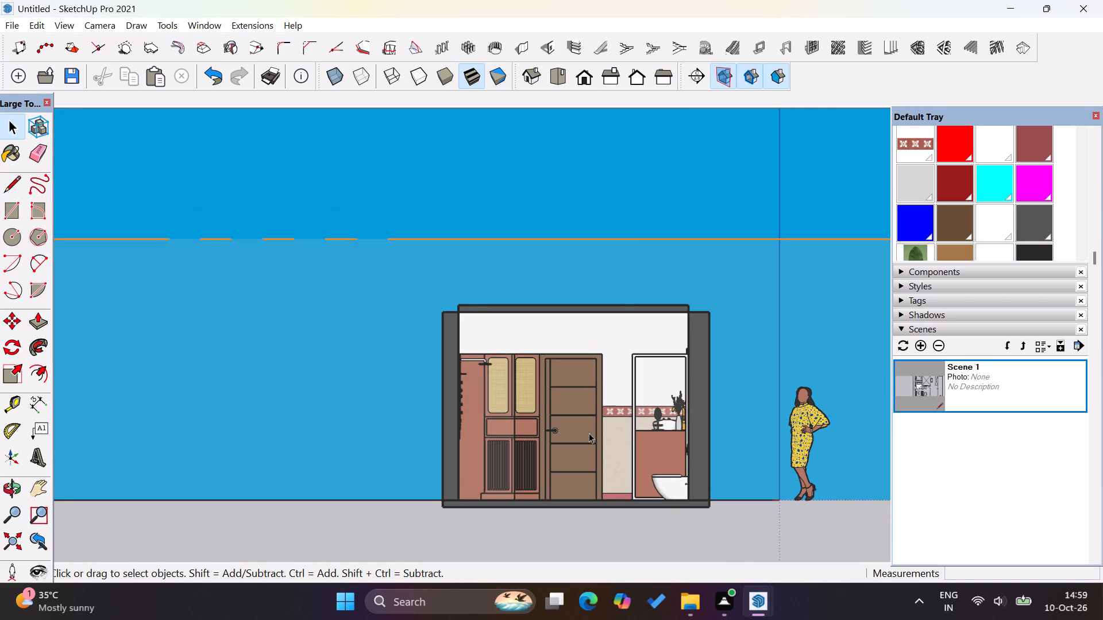
{"action": "scroll", "coordinate": [573, 454], "scroll_direction": "down", "scroll_amount": 11}
{"action": "middle_click_drag", "start_coordinate": [655, 433], "coordinate": [499, 545]}
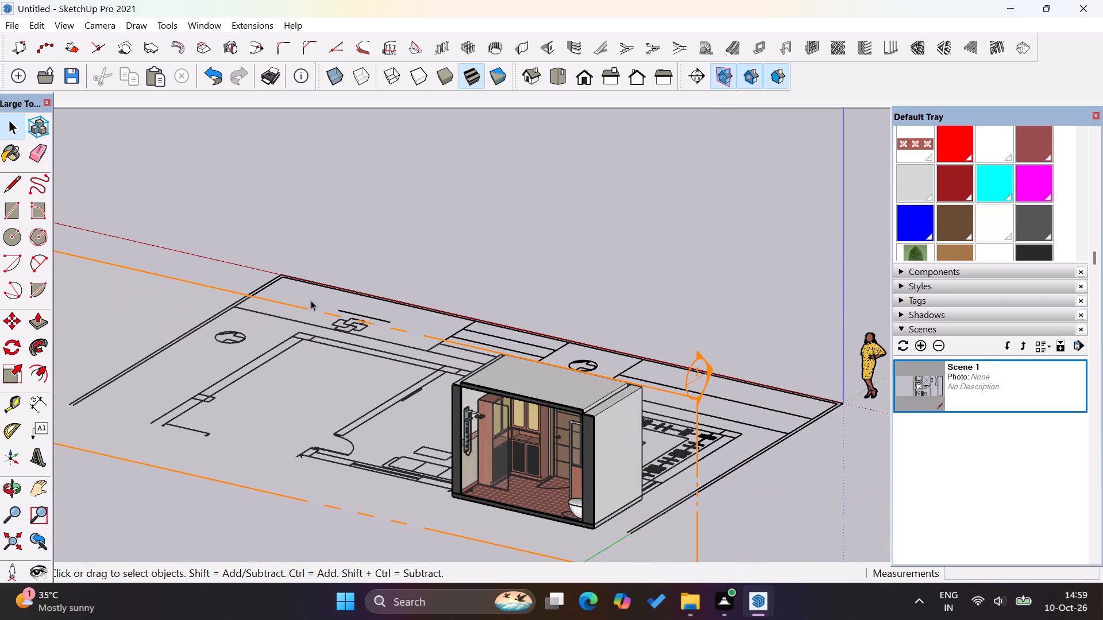
{"action": "left_click", "coordinate": [188, 285]}
{"action": "key", "text": "Delete"}
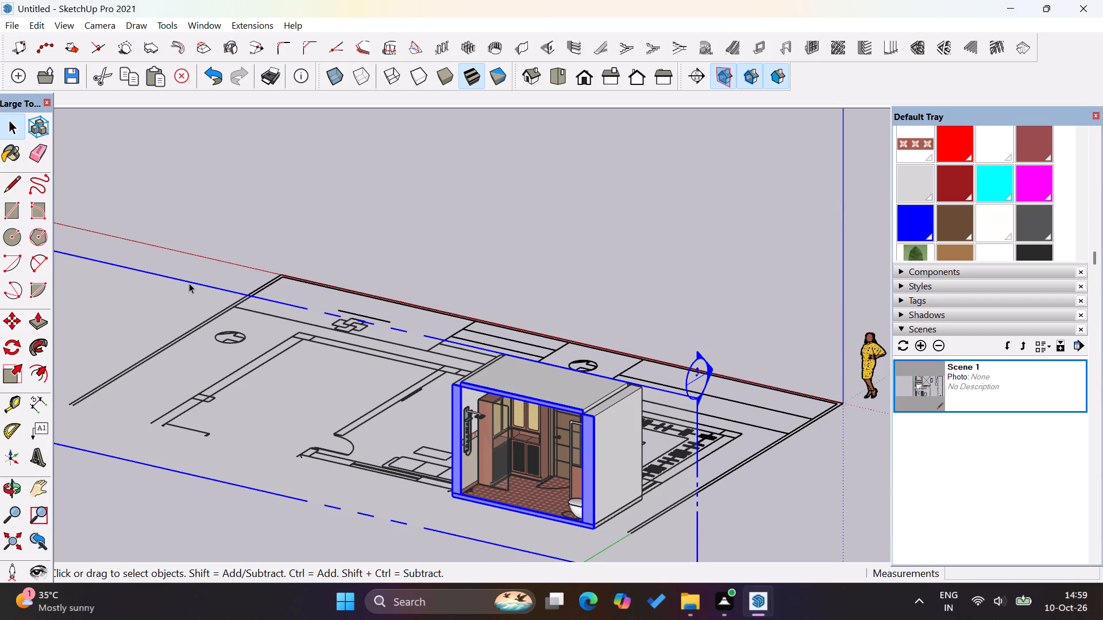
Examine the closed bathroom block from outside, around the wall with the doorway.
{"action": "scroll", "coordinate": [662, 354], "scroll_direction": "down", "scroll_amount": 4}
{"action": "scroll", "coordinate": [614, 440], "scroll_direction": "up", "scroll_amount": 3}
{"action": "middle_click_drag", "start_coordinate": [362, 418], "coordinate": [692, 455]}
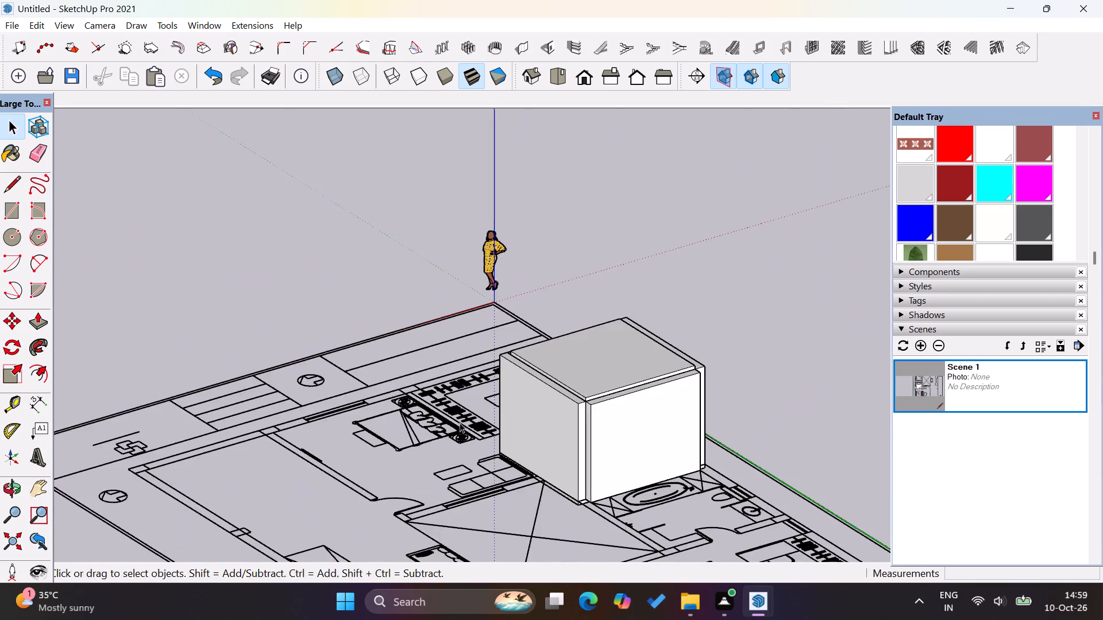
{"action": "middle_click_drag", "start_coordinate": [576, 447], "coordinate": [806, 456]}
{"action": "middle_click_drag", "start_coordinate": [470, 451], "coordinate": [723, 493]}
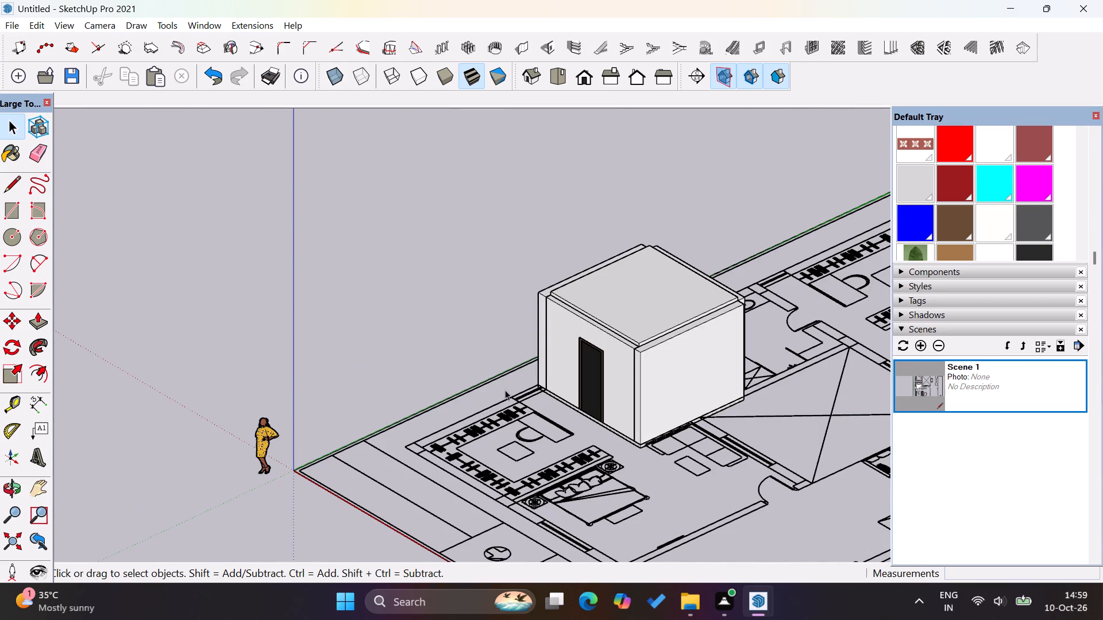
{"action": "scroll", "coordinate": [542, 363], "scroll_direction": "up", "scroll_amount": 9}
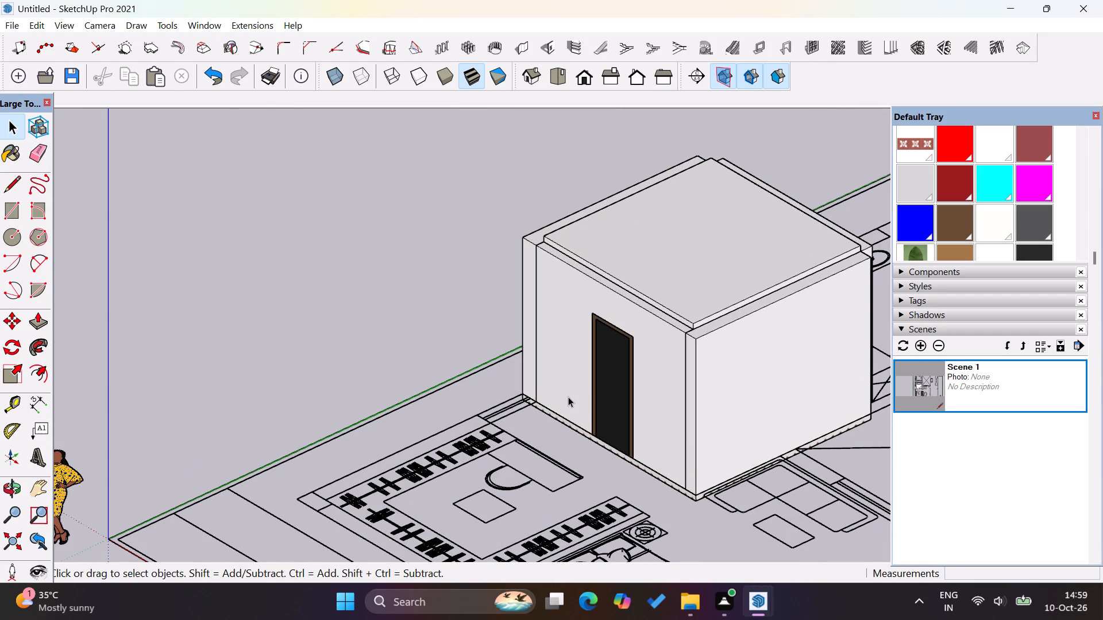
{"action": "scroll", "coordinate": [569, 370], "scroll_direction": "up", "scroll_amount": 3}
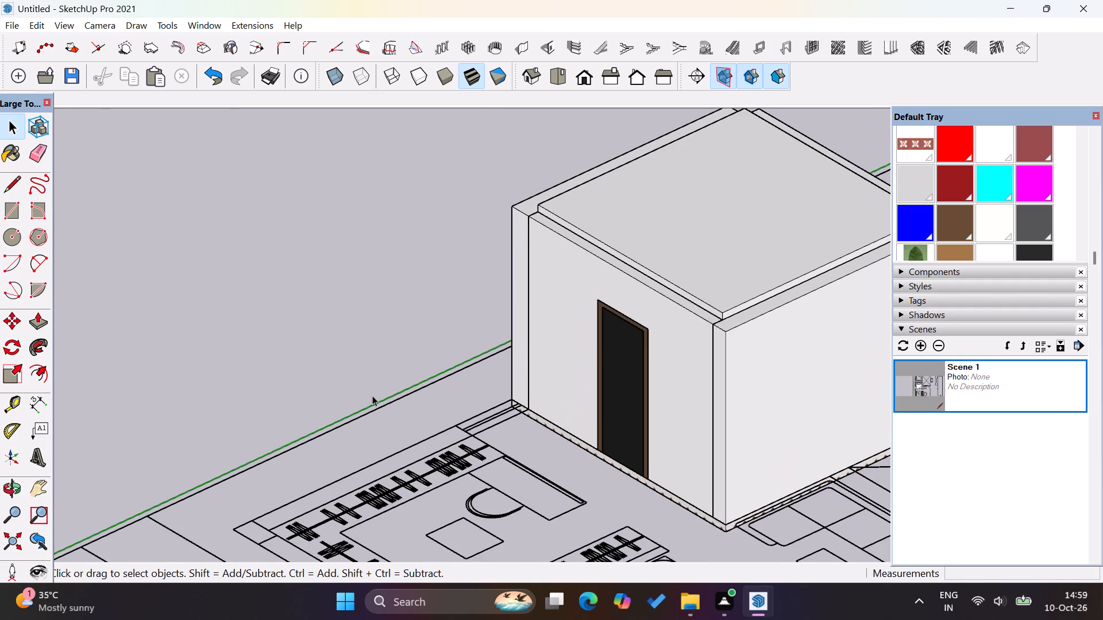
{"action": "scroll", "coordinate": [372, 396], "scroll_direction": "down", "scroll_amount": 8}
{"action": "scroll", "coordinate": [579, 390], "scroll_direction": "up", "scroll_amount": 8}
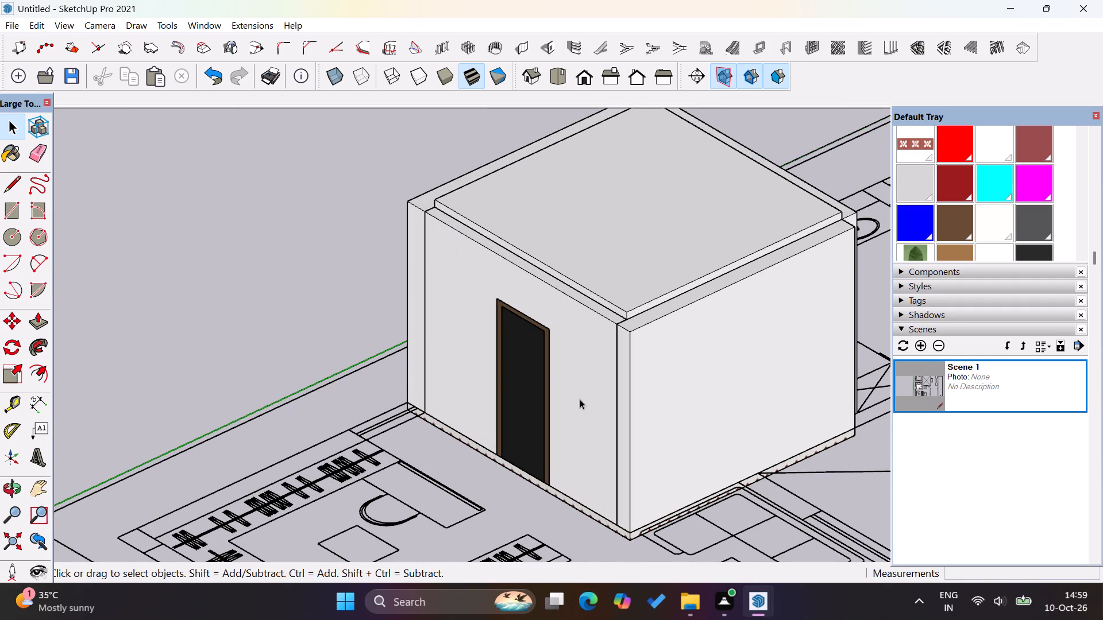
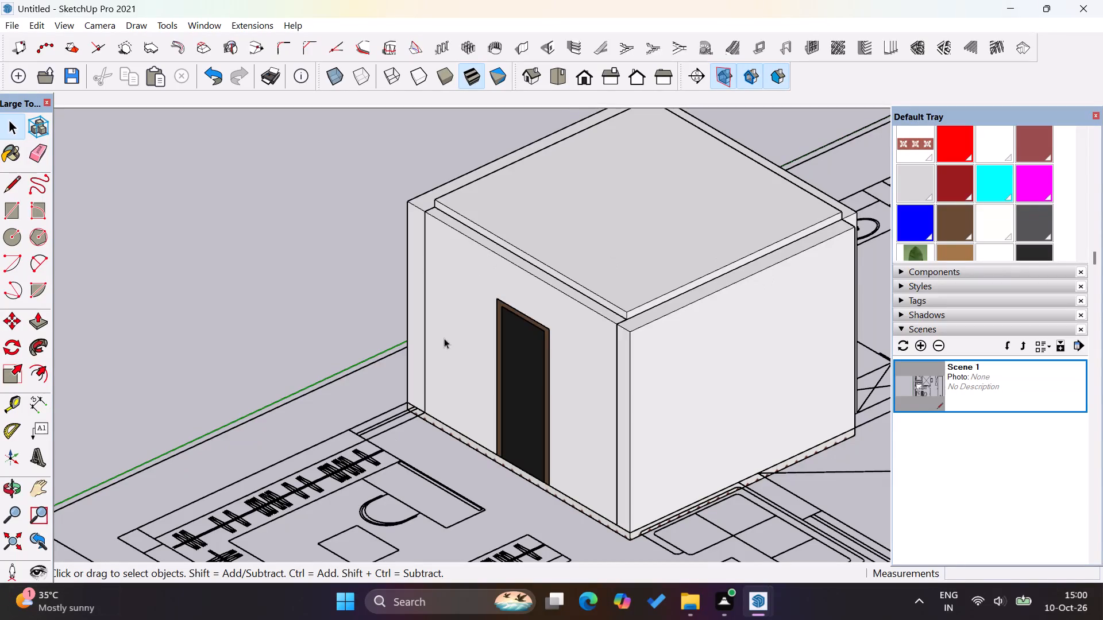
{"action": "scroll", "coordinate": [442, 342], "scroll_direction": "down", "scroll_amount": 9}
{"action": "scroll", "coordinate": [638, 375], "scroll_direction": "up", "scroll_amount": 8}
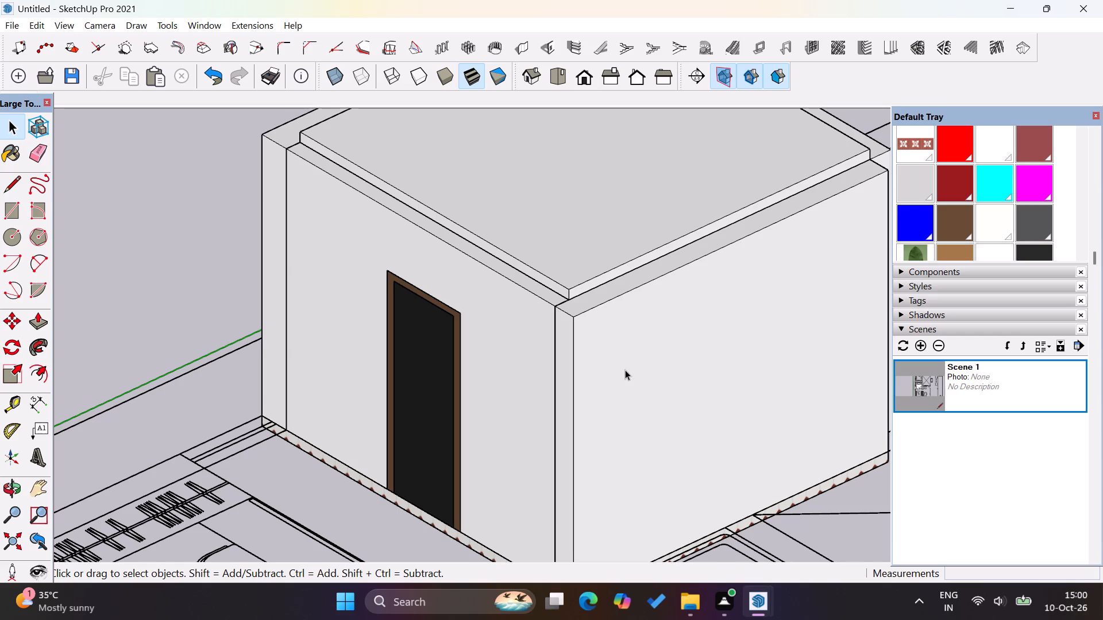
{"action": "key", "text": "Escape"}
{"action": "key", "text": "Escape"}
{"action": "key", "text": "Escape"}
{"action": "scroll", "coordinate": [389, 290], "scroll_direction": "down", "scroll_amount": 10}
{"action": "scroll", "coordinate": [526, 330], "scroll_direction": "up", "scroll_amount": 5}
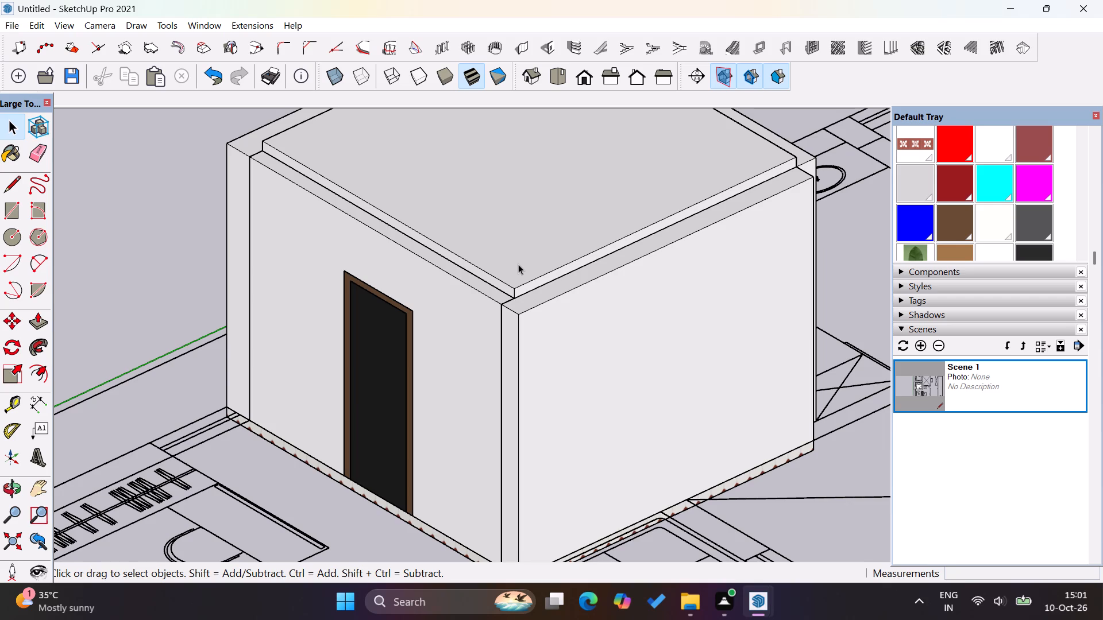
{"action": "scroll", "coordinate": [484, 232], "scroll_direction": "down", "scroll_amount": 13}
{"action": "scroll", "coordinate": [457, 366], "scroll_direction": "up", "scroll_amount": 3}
Examine the closed bathroom block from outside, going around from the doorway wall to the blank wall along the plan's outer edge.
{"action": "middle_click_drag", "start_coordinate": [394, 399], "coordinate": [587, 441]}
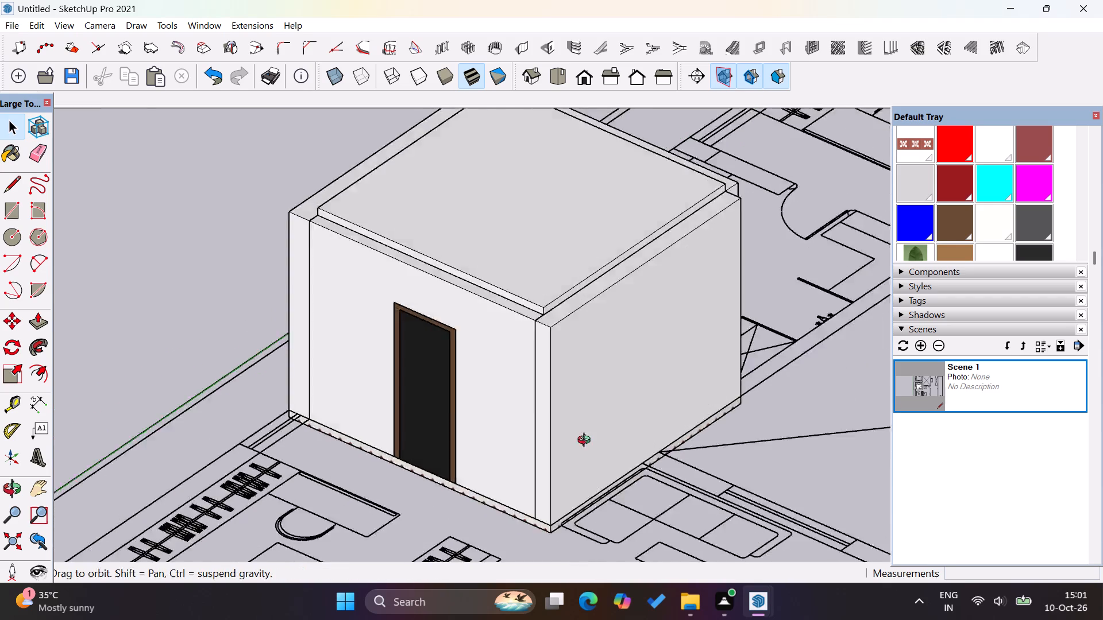
{"action": "middle_click_drag", "start_coordinate": [587, 441], "coordinate": [646, 433]}
{"action": "scroll", "coordinate": [518, 365], "scroll_direction": "up", "scroll_amount": 1}
{"action": "scroll", "coordinate": [516, 363], "scroll_direction": "down", "scroll_amount": 8}
{"action": "middle_click_drag", "start_coordinate": [366, 379], "coordinate": [369, 383]}
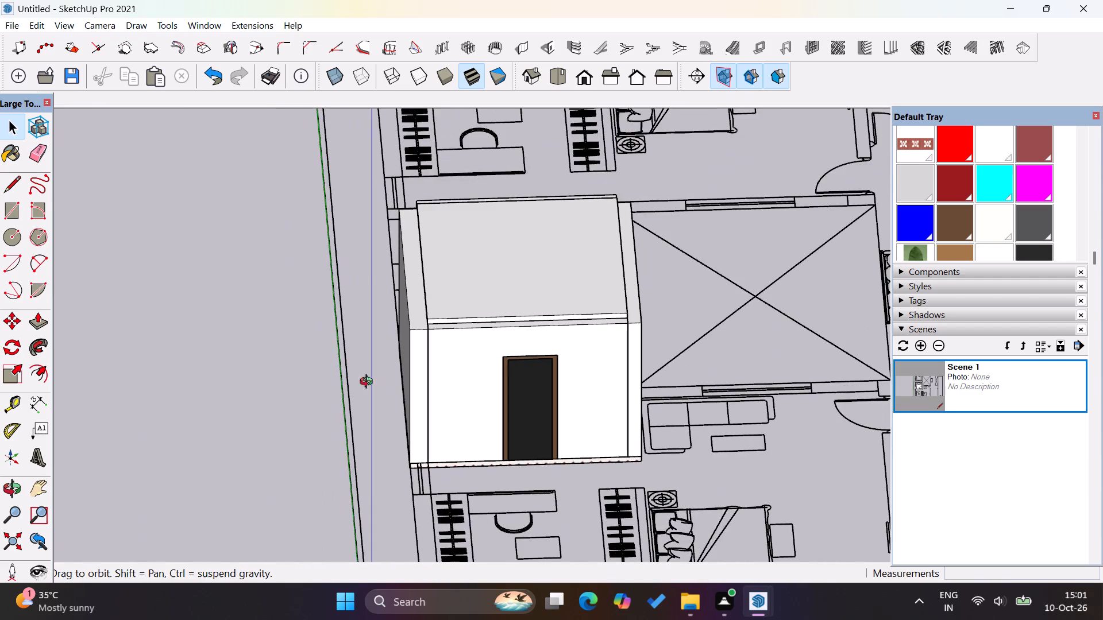
{"action": "middle_click_drag", "start_coordinate": [369, 383], "coordinate": [642, 410]}
{"action": "scroll", "coordinate": [608, 314], "scroll_direction": "down", "scroll_amount": 9}
{"action": "middle_click_drag", "start_coordinate": [510, 412], "coordinate": [575, 413]}
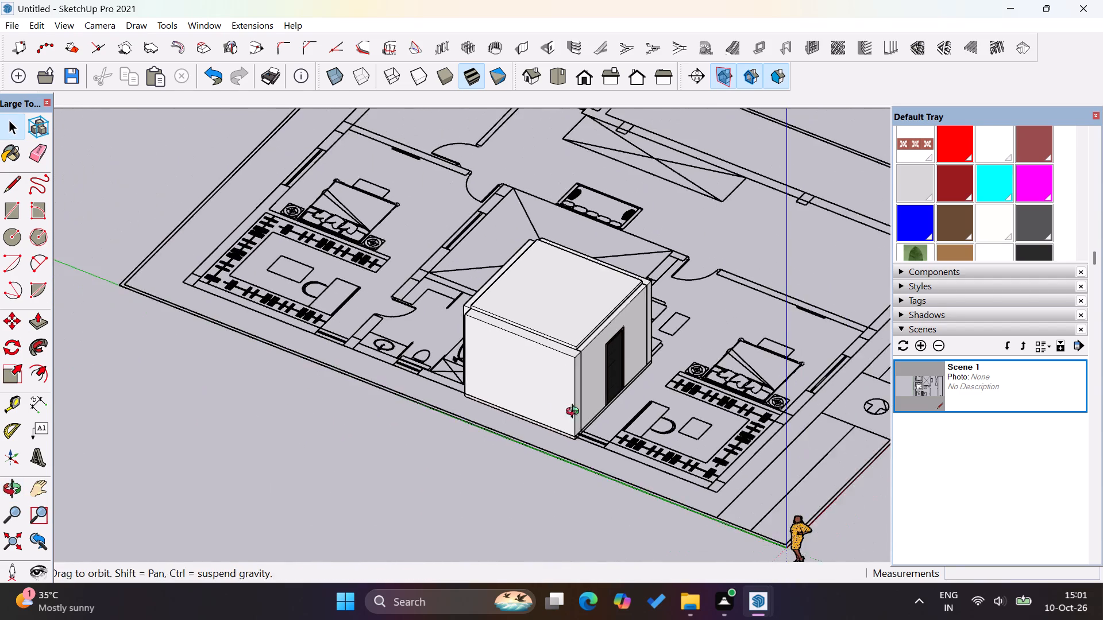
{"action": "middle_click_drag", "start_coordinate": [575, 413], "coordinate": [636, 409]}
{"action": "scroll", "coordinate": [604, 377], "scroll_direction": "up", "scroll_amount": 8}
{"action": "middle_click_drag", "start_coordinate": [529, 429], "coordinate": [548, 411]}
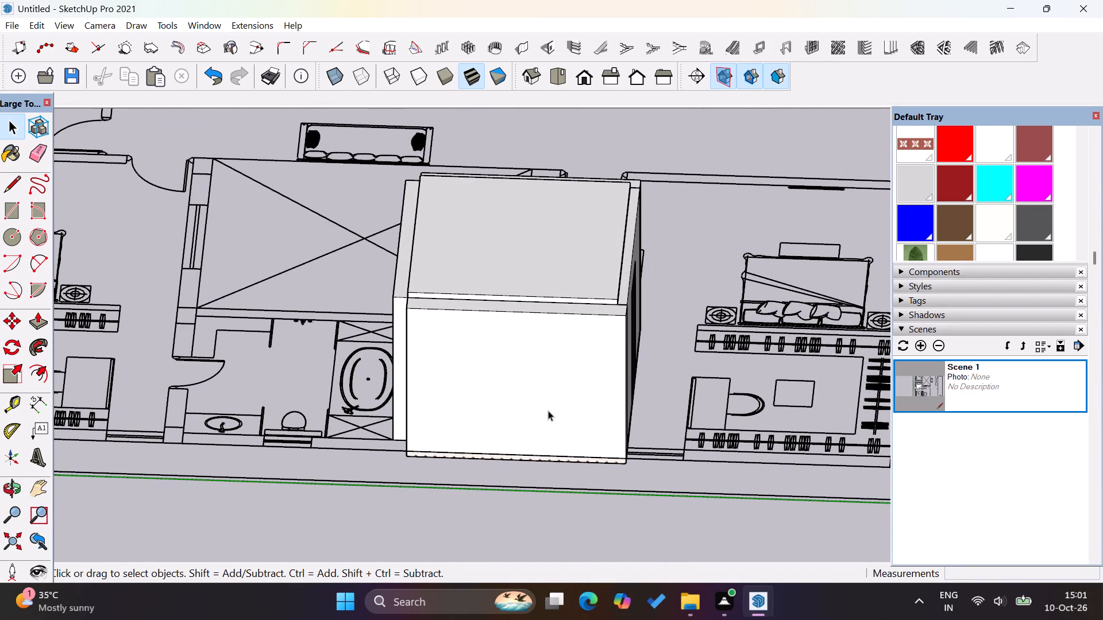
{"action": "scroll", "coordinate": [541, 404], "scroll_direction": "up", "scroll_amount": 3}
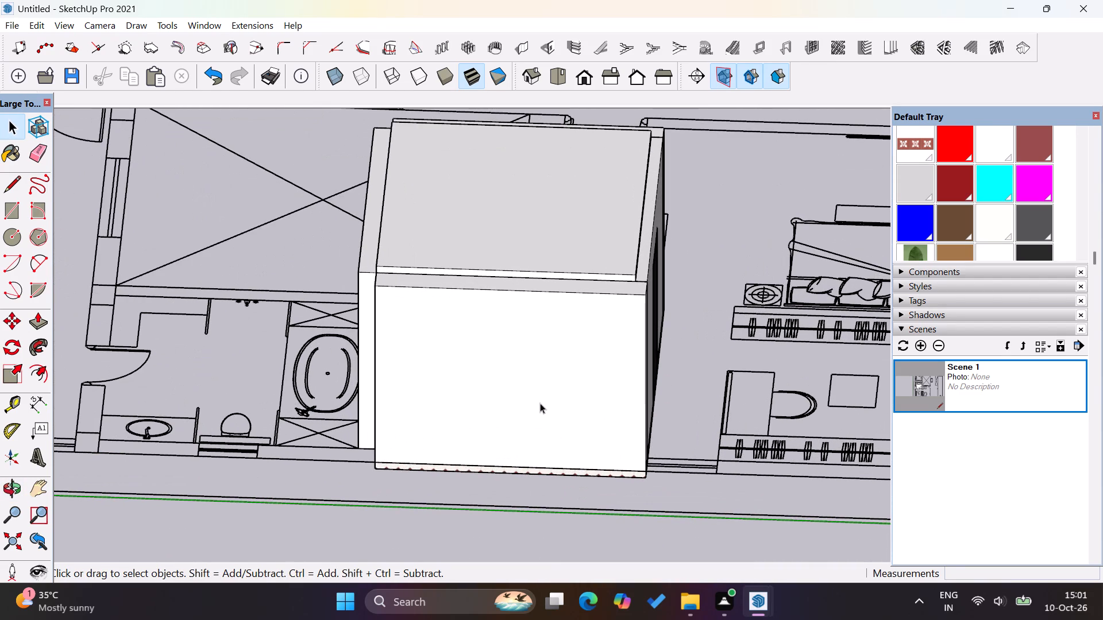
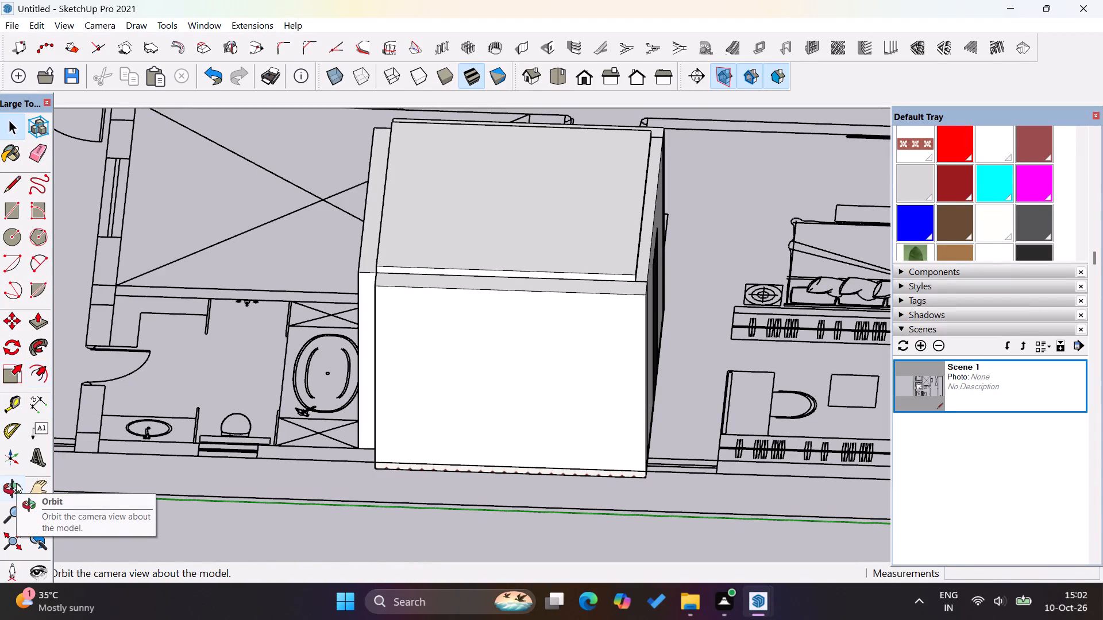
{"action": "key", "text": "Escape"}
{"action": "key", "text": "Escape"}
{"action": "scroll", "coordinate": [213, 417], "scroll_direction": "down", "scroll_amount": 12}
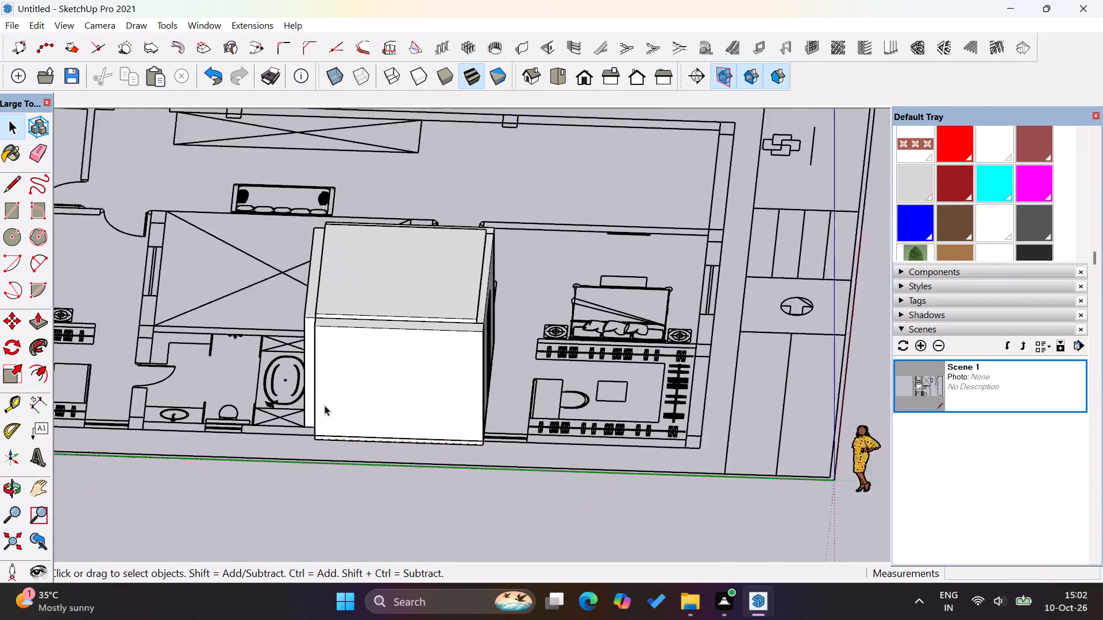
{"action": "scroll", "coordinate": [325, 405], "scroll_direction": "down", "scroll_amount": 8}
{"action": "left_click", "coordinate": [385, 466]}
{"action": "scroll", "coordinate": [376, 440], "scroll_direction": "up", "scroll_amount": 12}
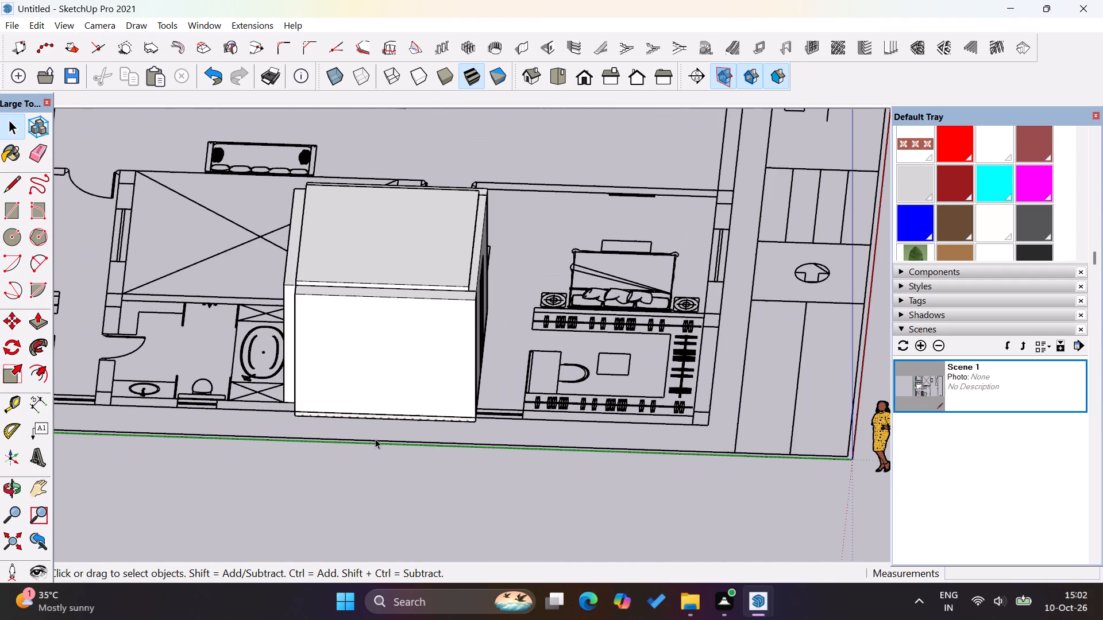
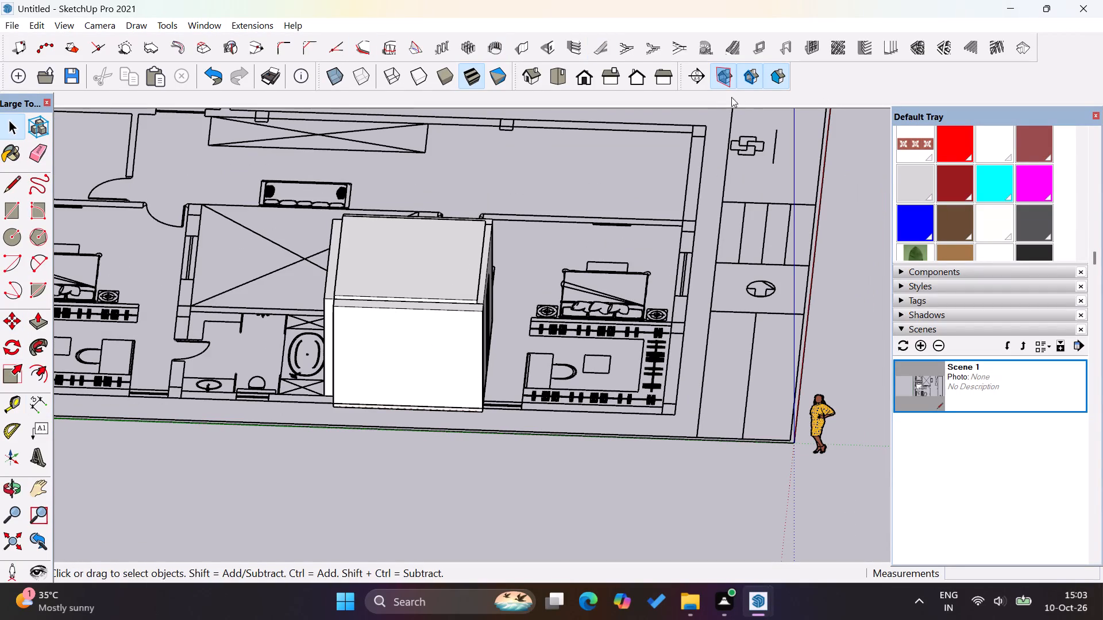
Place a section plane on the bathroom's outer wall face beside the green axis, keeping the name Section 4 and symbol 4.
{"action": "left_click", "coordinate": [696, 77]}
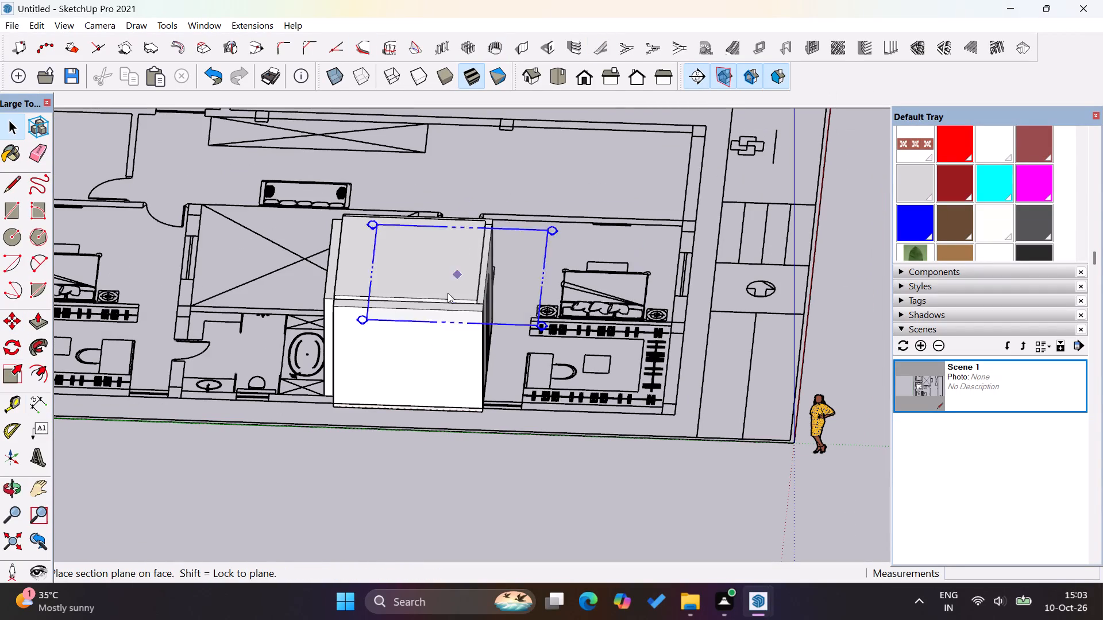
{"action": "left_click", "coordinate": [429, 320]}
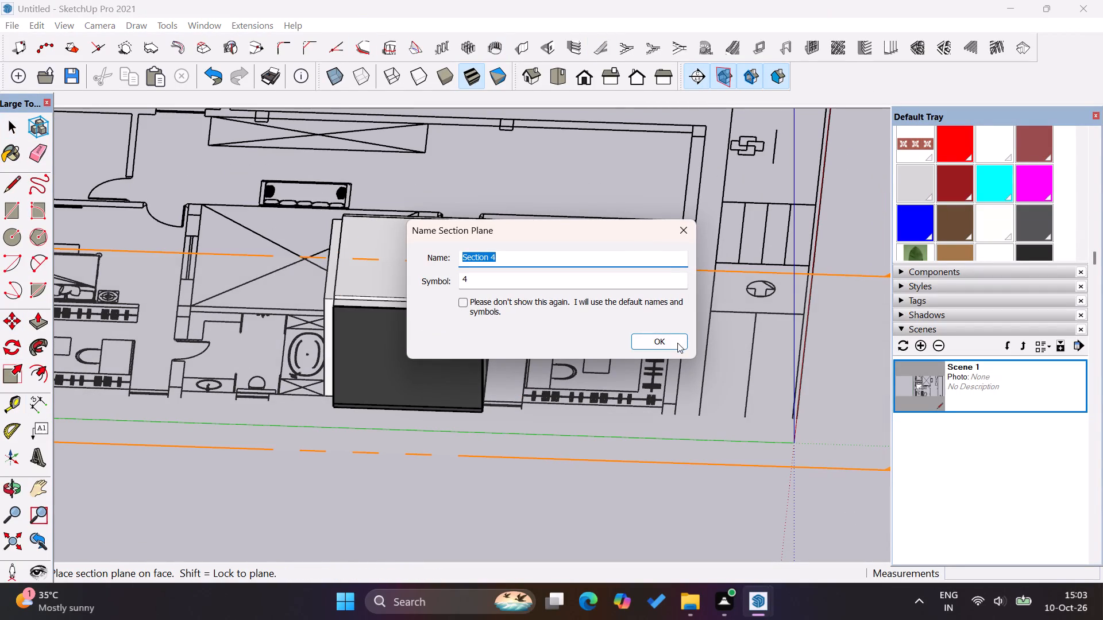
{"action": "left_click", "coordinate": [677, 343]}
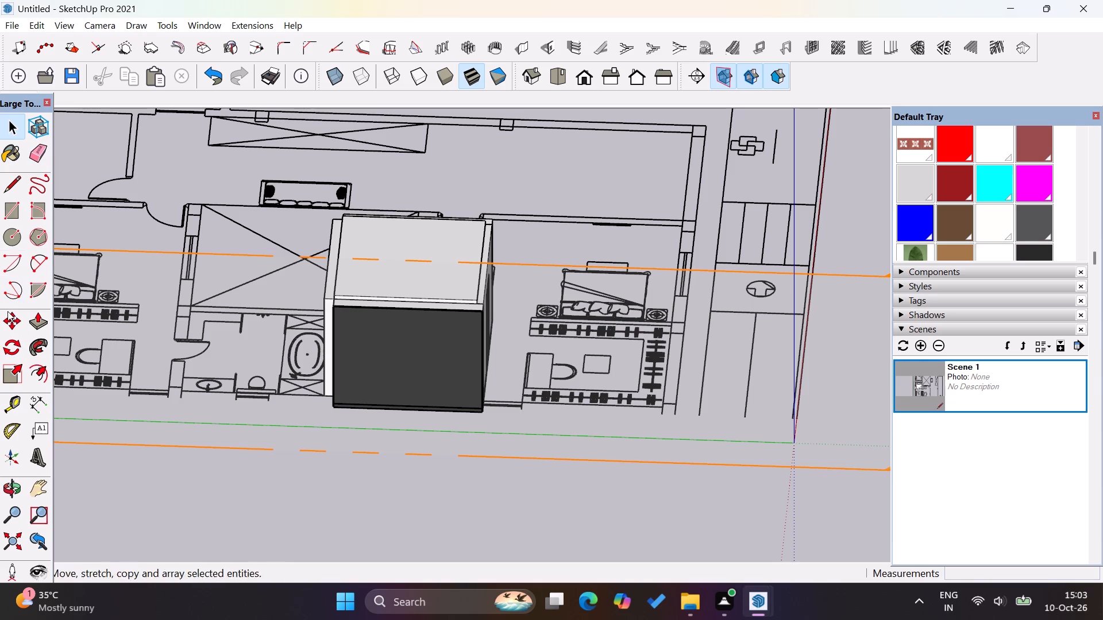
Move the new section plane about 4' 8" into the bathroom so it cuts through the tub and planter area.
{"action": "left_click", "coordinate": [10, 319]}
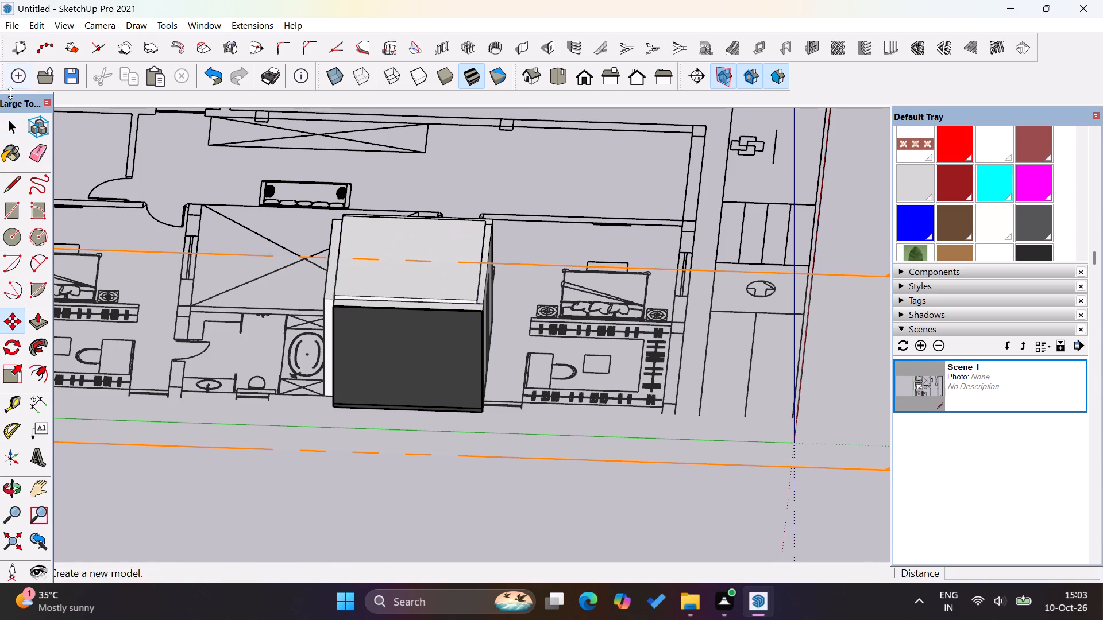
{"action": "left_click", "coordinate": [3, 133]}
{"action": "left_click", "coordinate": [265, 255]}
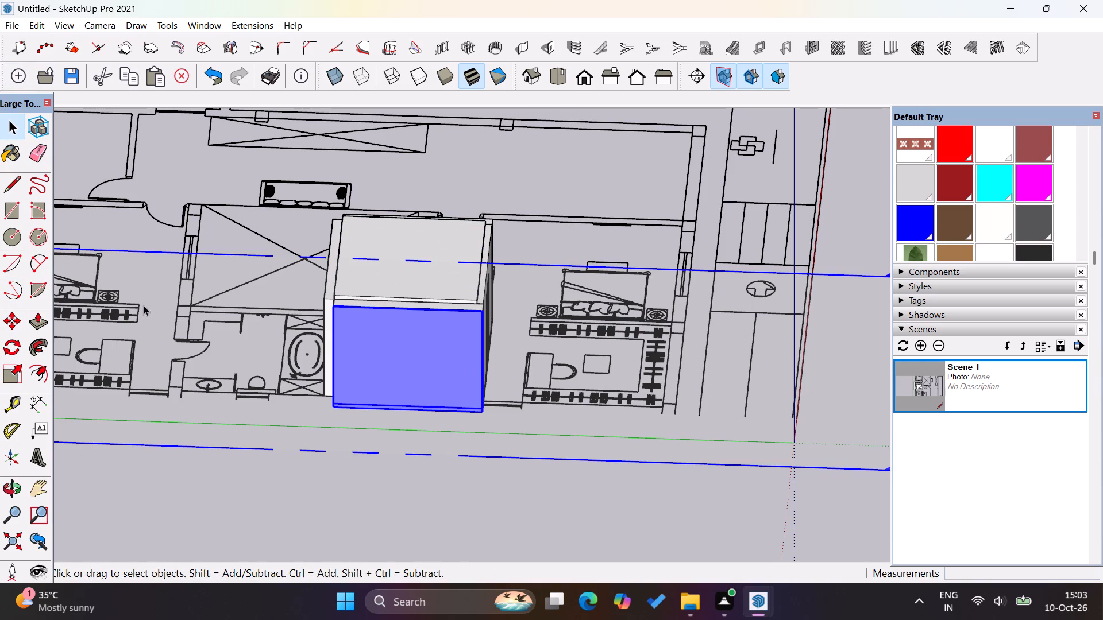
{"action": "left_click", "coordinate": [6, 328]}
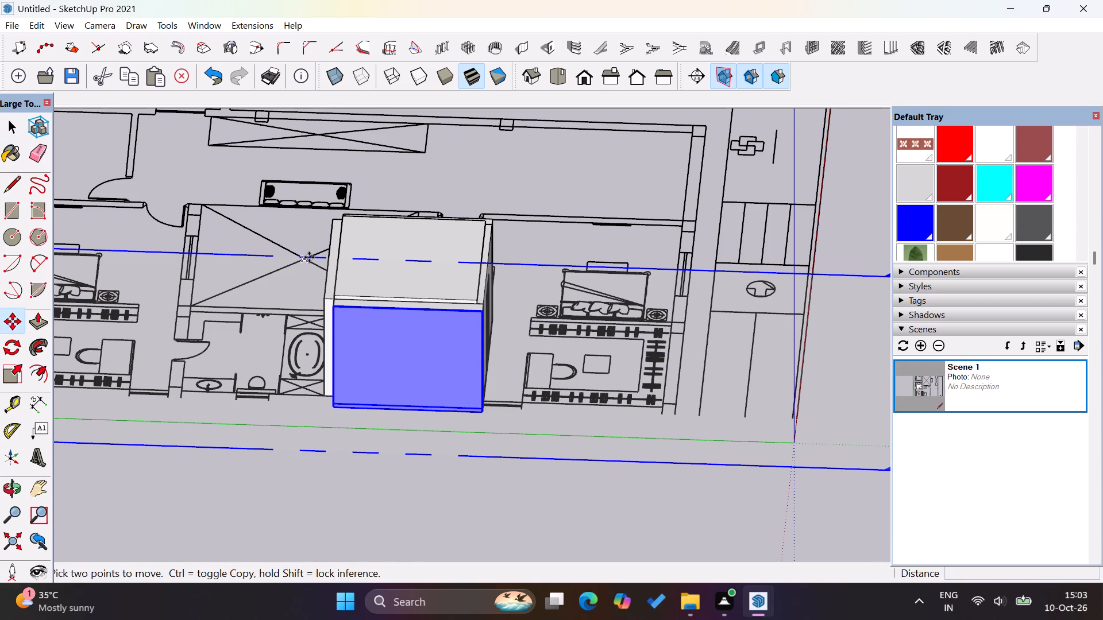
{"action": "left_click", "coordinate": [309, 257]}
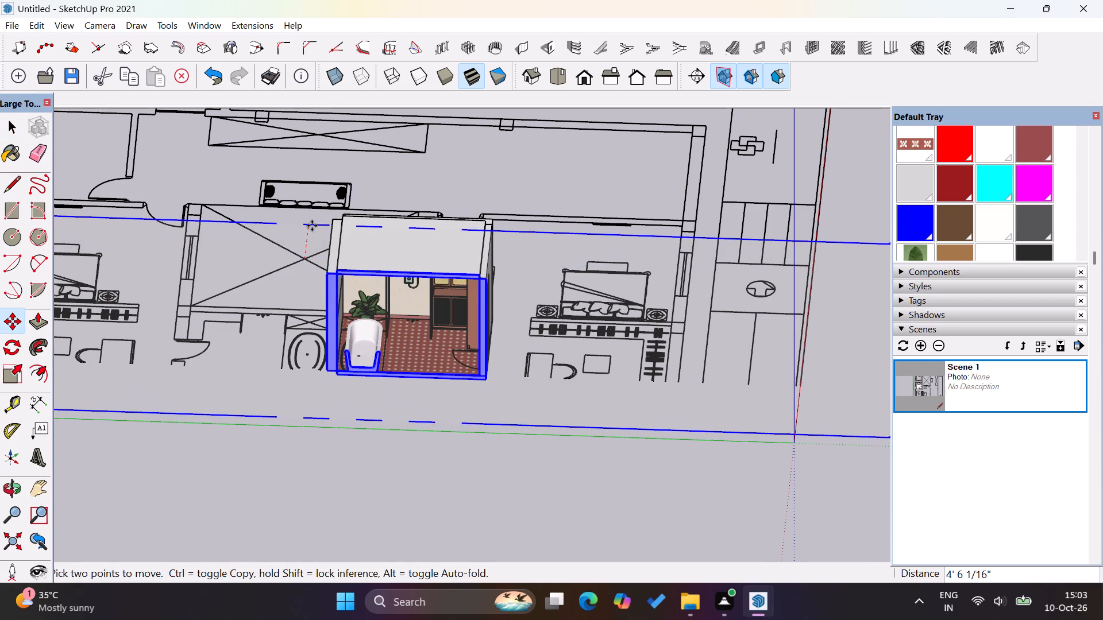
{"action": "left_click", "coordinate": [312, 226]}
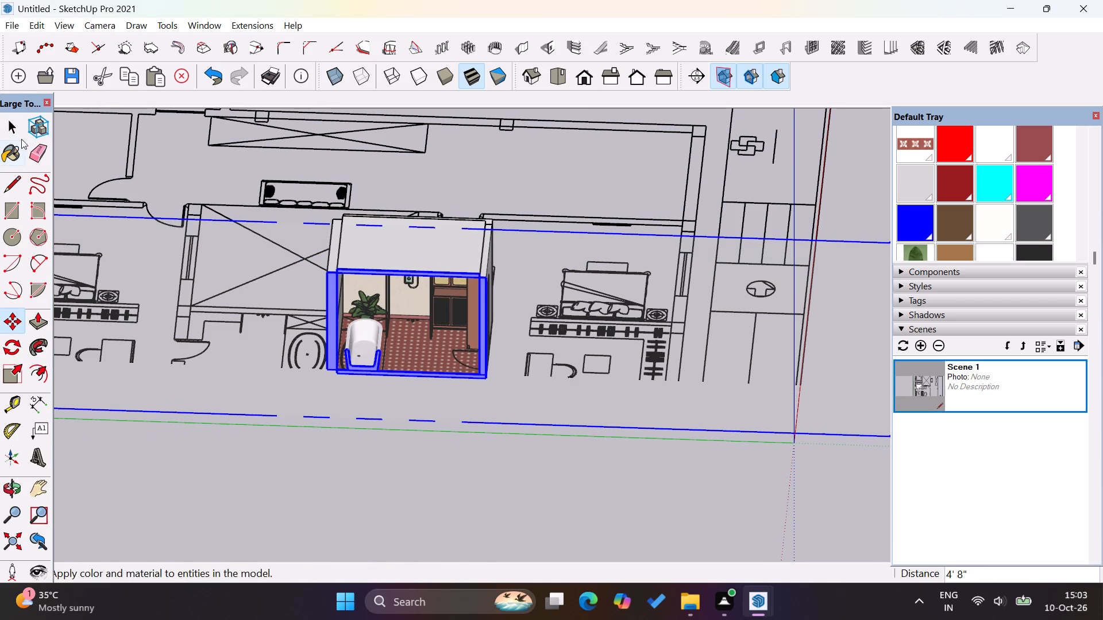
{"action": "left_click", "coordinate": [13, 122]}
{"action": "left_click", "coordinate": [417, 154]}
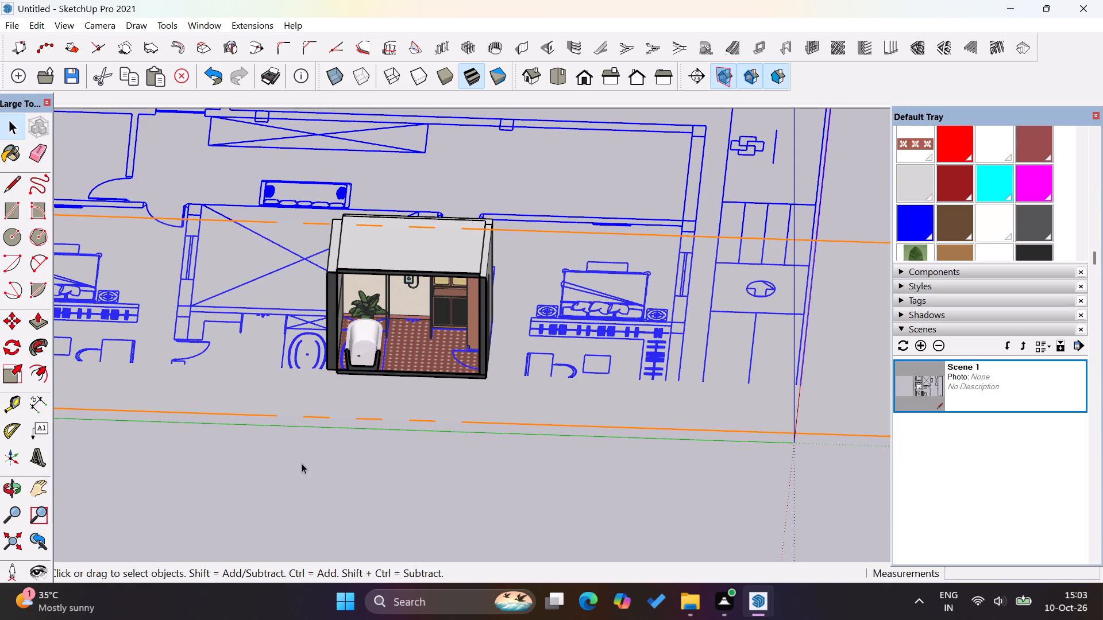
{"action": "left_click", "coordinate": [341, 449]}
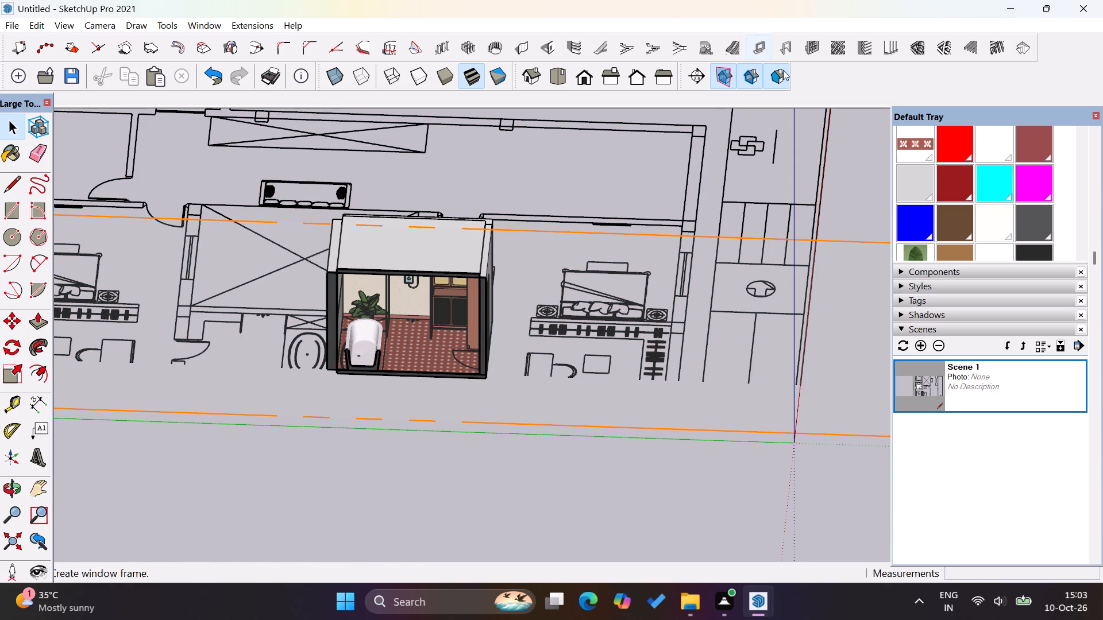
Export the zoomed-in left view of the bathroom section as a JPEG named V4 in the BATHROOM folder.
{"action": "left_click", "coordinate": [661, 76]}
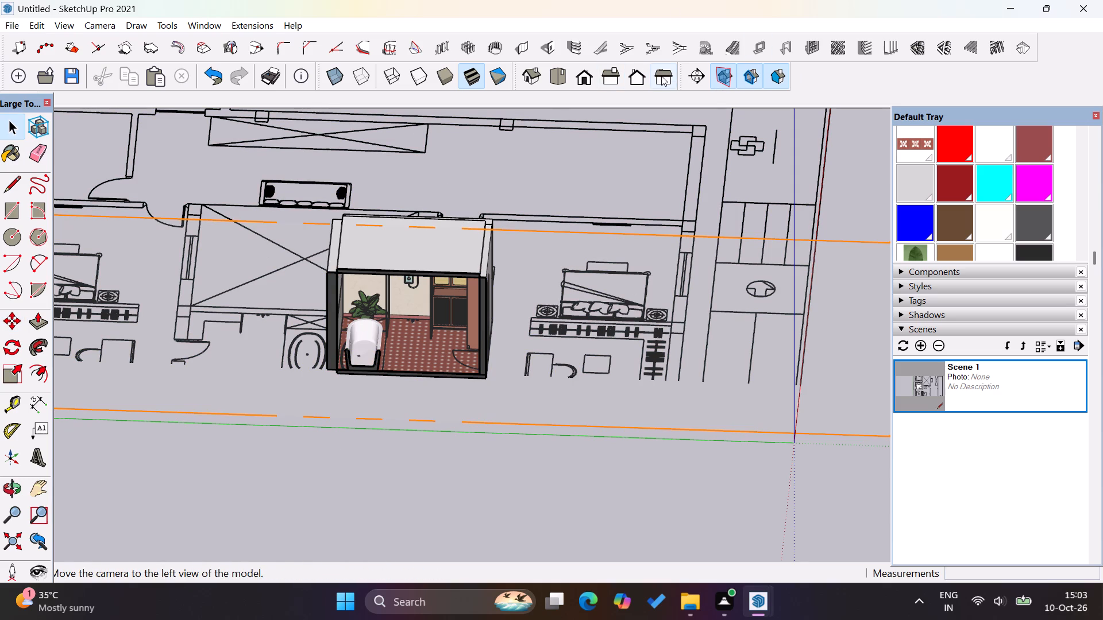
{"action": "scroll", "coordinate": [539, 339], "scroll_direction": "up", "scroll_amount": 19}
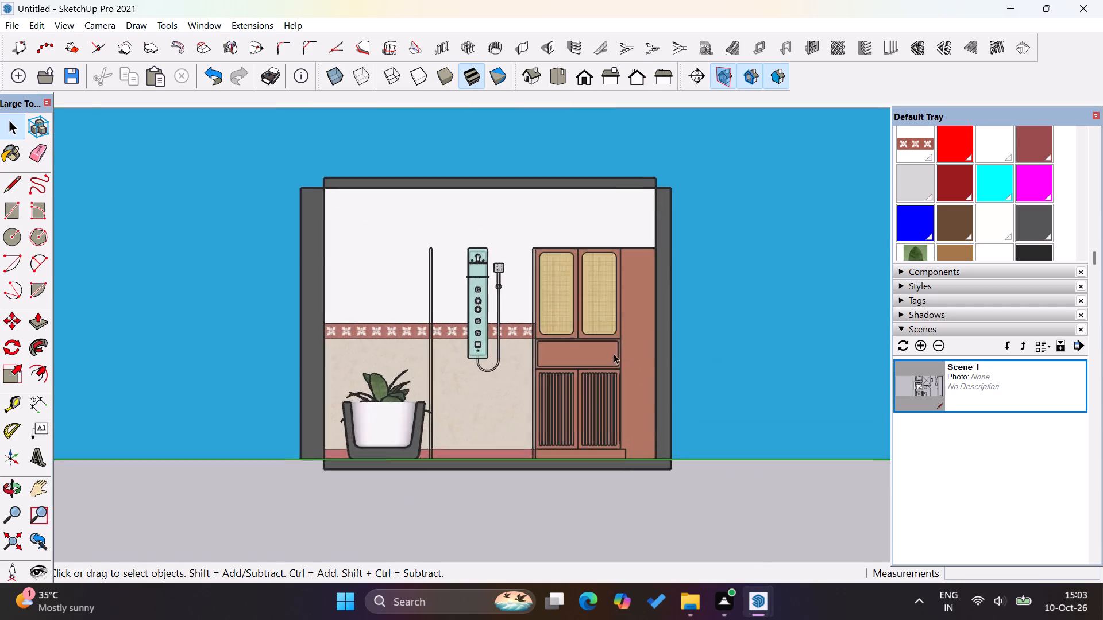
{"action": "scroll", "coordinate": [573, 414], "scroll_direction": "down", "scroll_amount": 4}
{"action": "scroll", "coordinate": [561, 366], "scroll_direction": "up", "scroll_amount": 8}
{"action": "scroll", "coordinate": [561, 366], "scroll_direction": "down", "scroll_amount": 1}
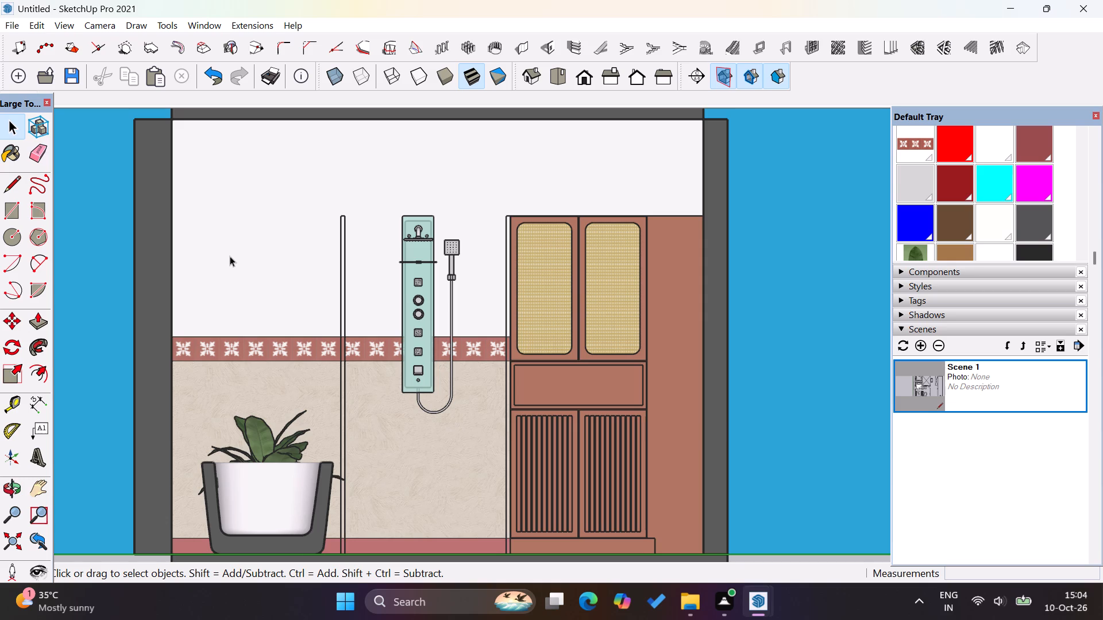
{"action": "scroll", "coordinate": [765, 288], "scroll_direction": "down", "scroll_amount": 2}
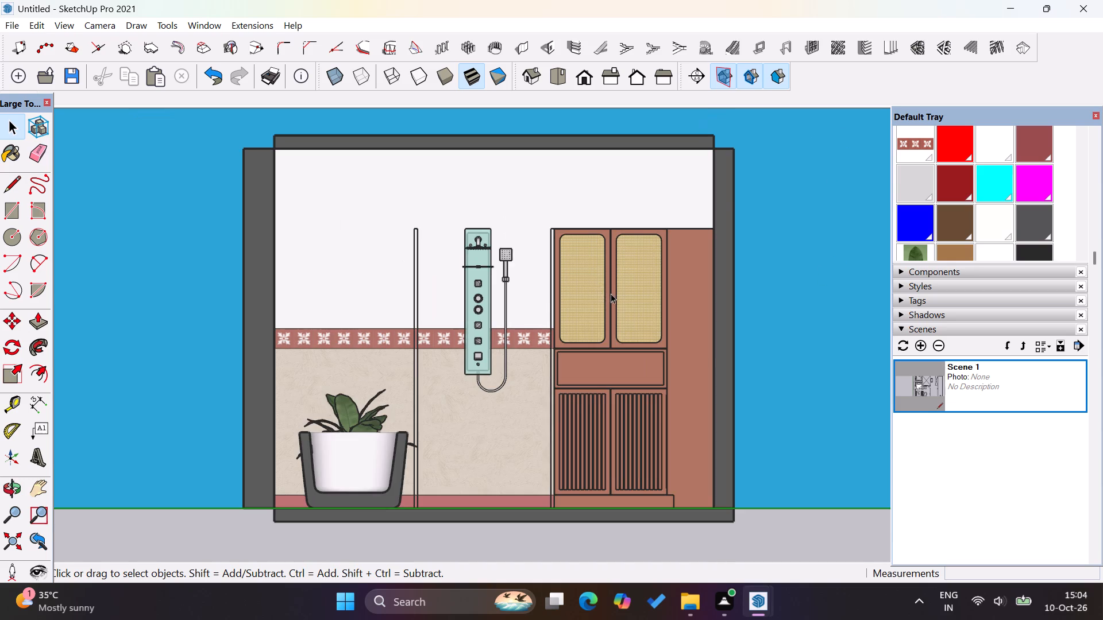
{"action": "scroll", "coordinate": [500, 297], "scroll_direction": "up", "scroll_amount": 1}
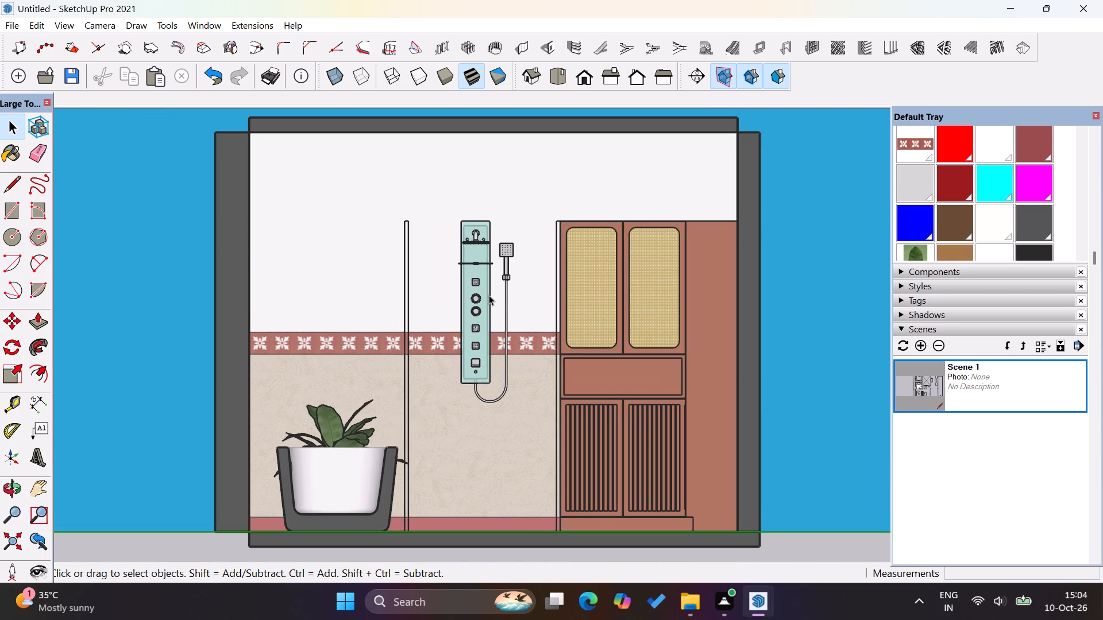
{"action": "scroll", "coordinate": [488, 294], "scroll_direction": "up", "scroll_amount": 1}
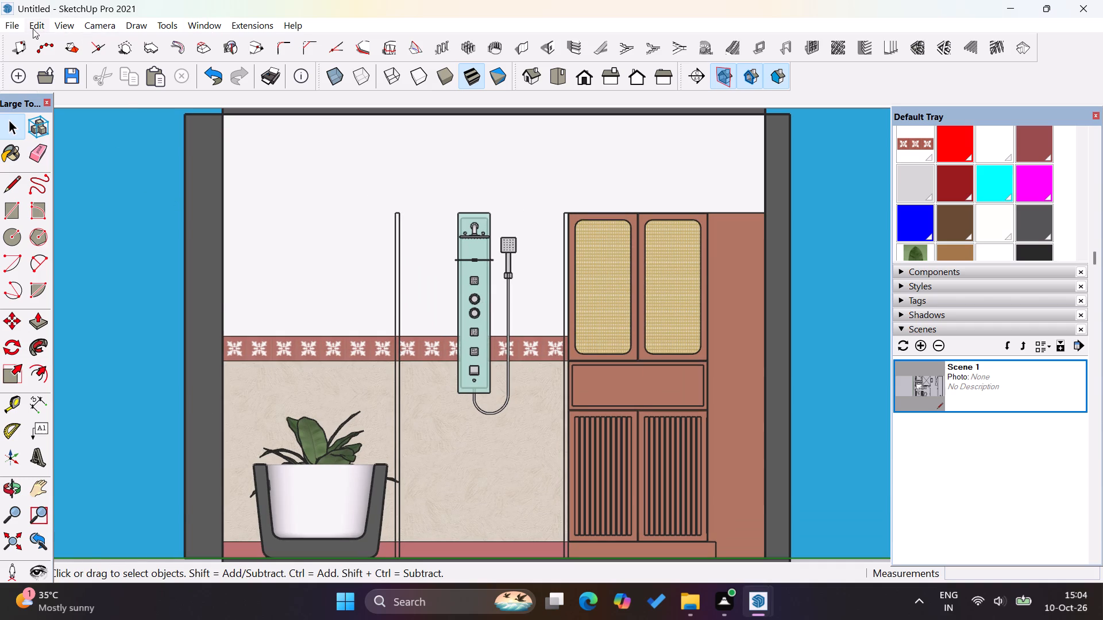
{"action": "left_click", "coordinate": [17, 29]}
{"action": "left_click", "coordinate": [90, 290]}
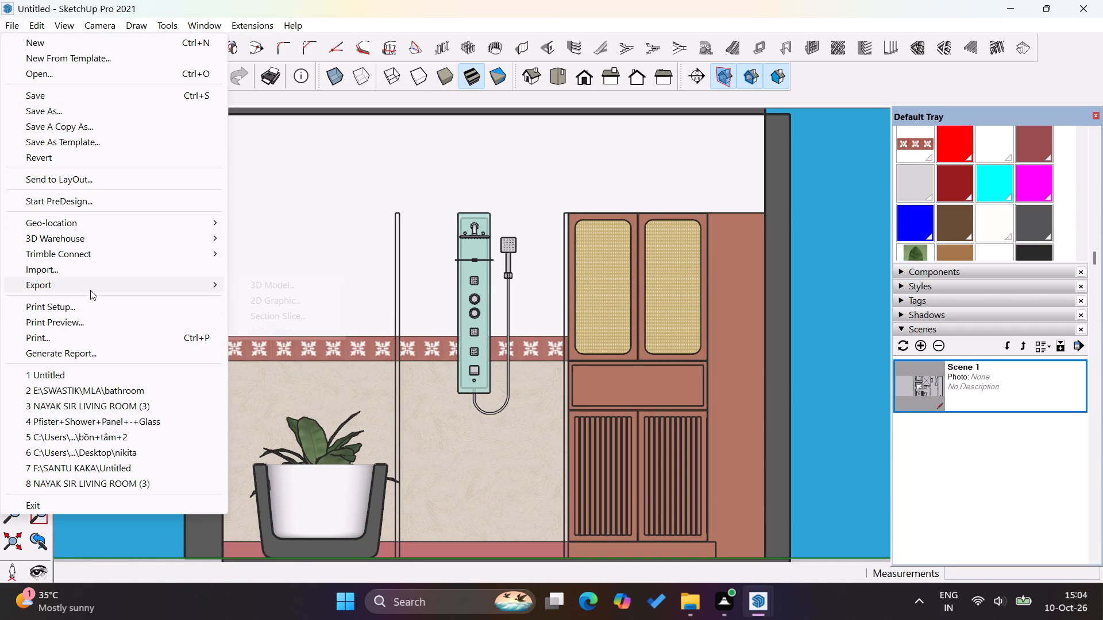
{"action": "left_click", "coordinate": [285, 299]}
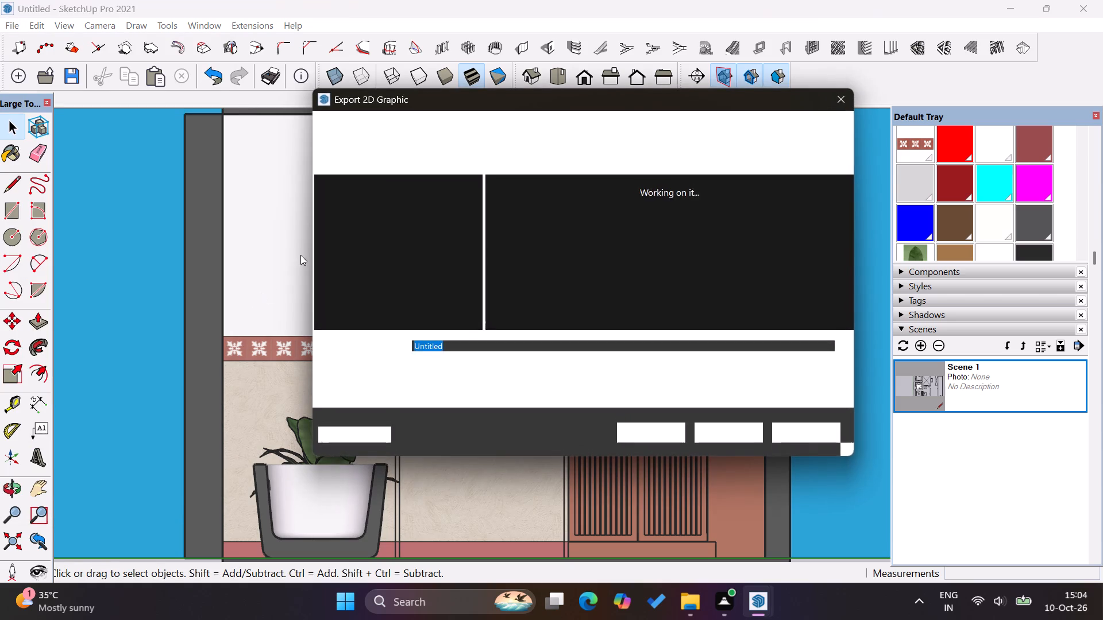
{"action": "key", "text": "BackSpace"}
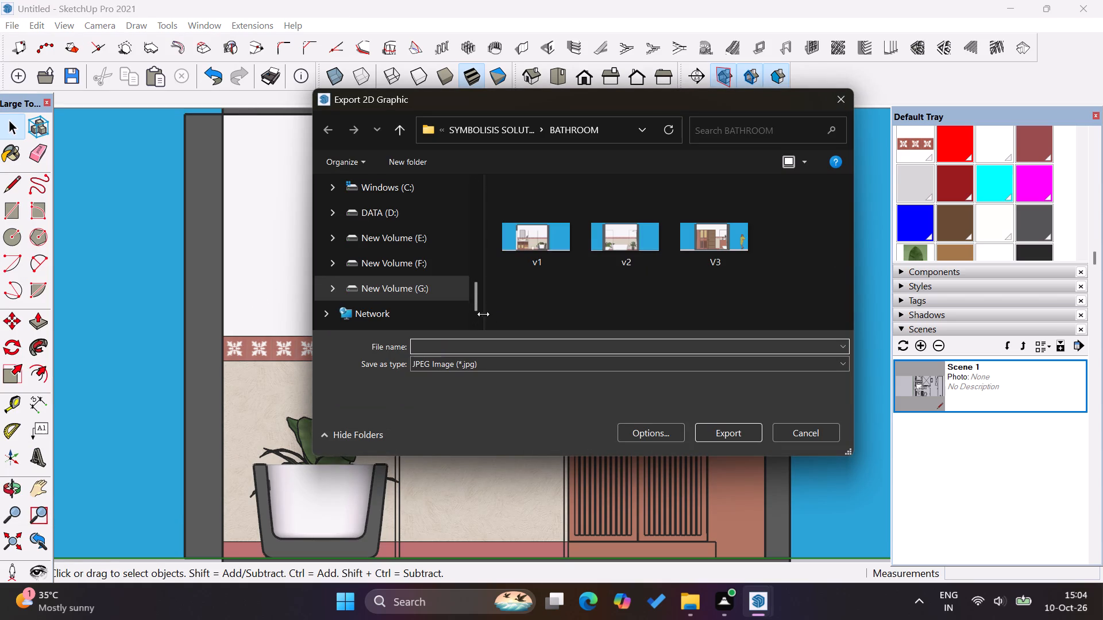
{"action": "type", "text": "V4"}
{"action": "left_click", "coordinate": [719, 427]}
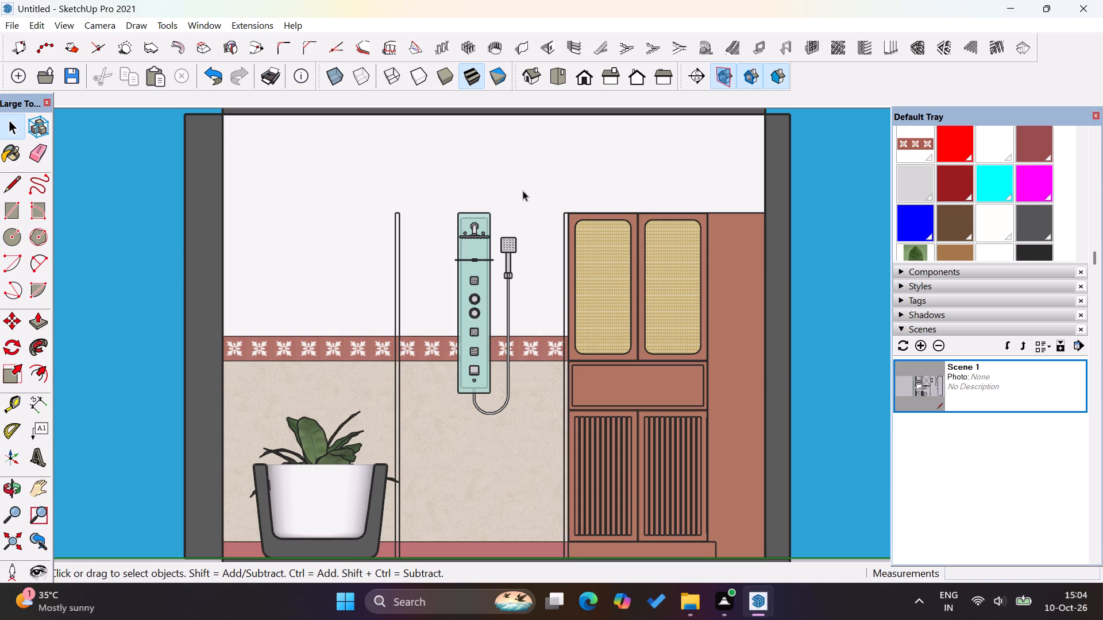
Delete the section plane cutting through the bathroom.
{"action": "scroll", "coordinate": [369, 300], "scroll_direction": "down", "scroll_amount": 20}
{"action": "scroll", "coordinate": [369, 300], "scroll_direction": "down", "scroll_amount": 9}
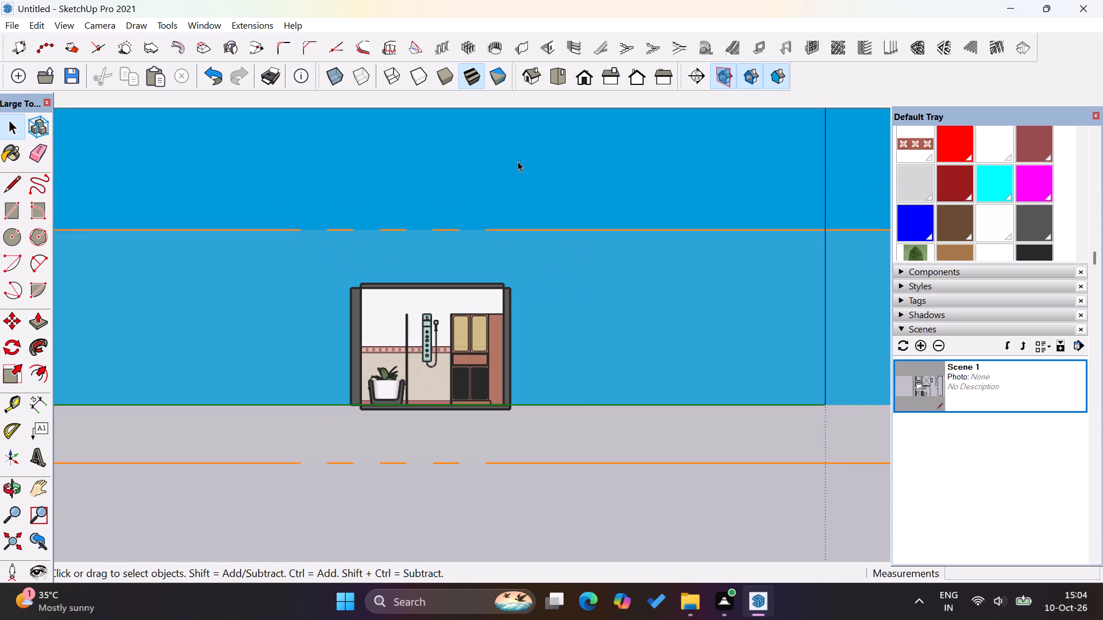
{"action": "left_click", "coordinate": [518, 161]}
{"action": "left_click", "coordinate": [505, 232]}
{"action": "key", "text": "Delete"}
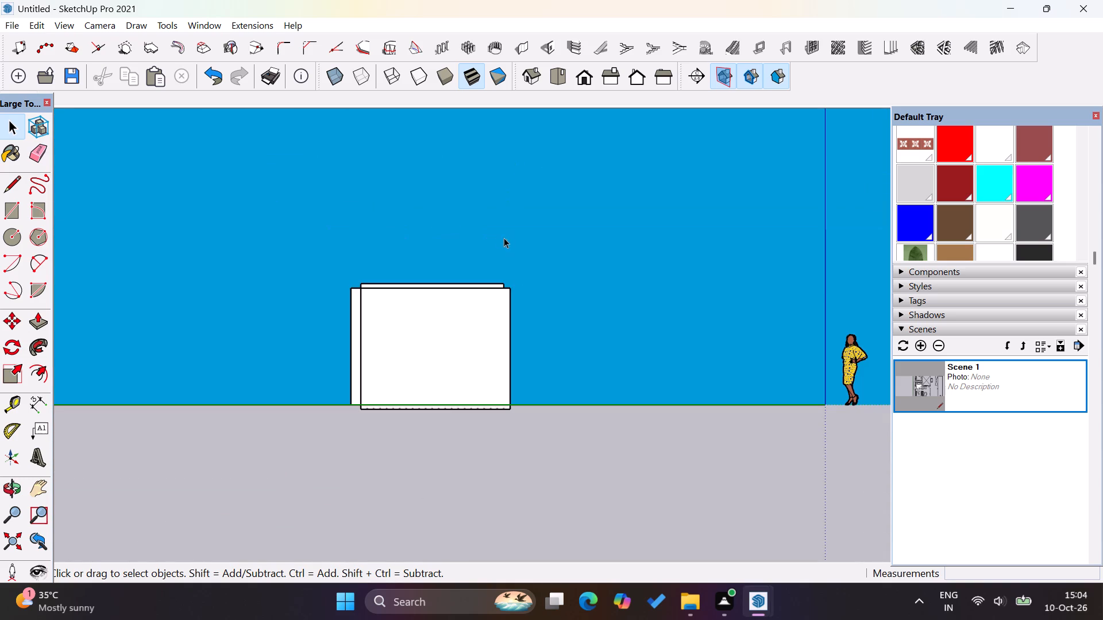
Examine the closed bathroom's exterior from all sides, including the door wall, roof slab and wall edges.
{"action": "middle_click_drag", "start_coordinate": [474, 248], "coordinate": [510, 436]}
{"action": "scroll", "coordinate": [475, 367], "scroll_direction": "up", "scroll_amount": 9}
{"action": "middle_click_drag", "start_coordinate": [675, 301], "coordinate": [335, 359]}
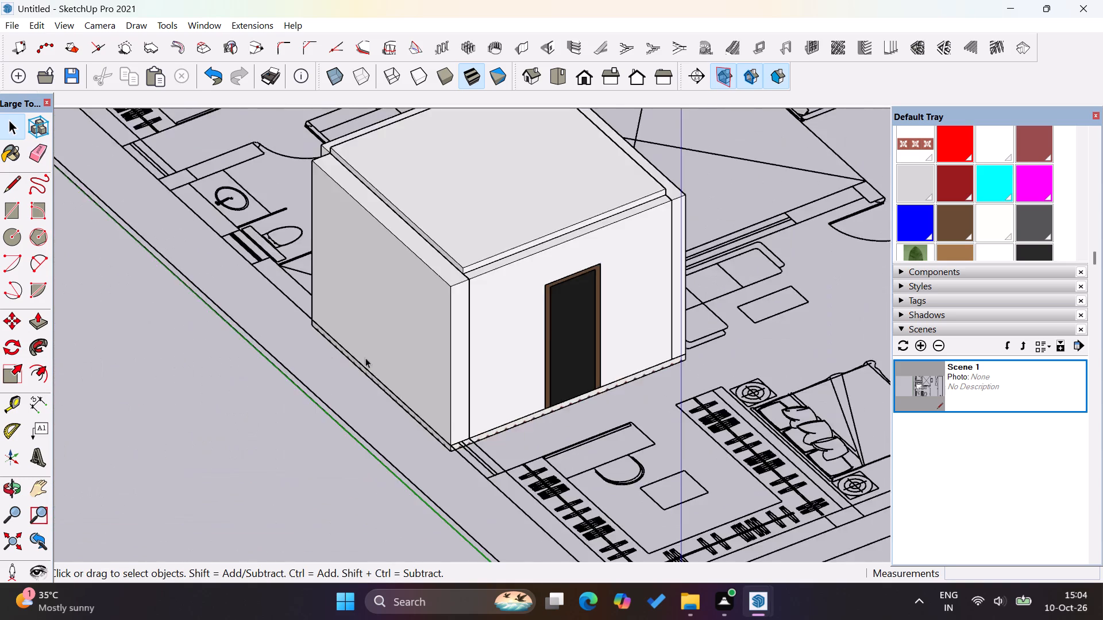
{"action": "scroll", "coordinate": [614, 322], "scroll_direction": "up", "scroll_amount": 2}
{"action": "scroll", "coordinate": [189, 361], "scroll_direction": "down", "scroll_amount": 10}
{"action": "middle_click_drag", "start_coordinate": [351, 367], "coordinate": [282, 378]}
{"action": "scroll", "coordinate": [514, 241], "scroll_direction": "up", "scroll_amount": 4}
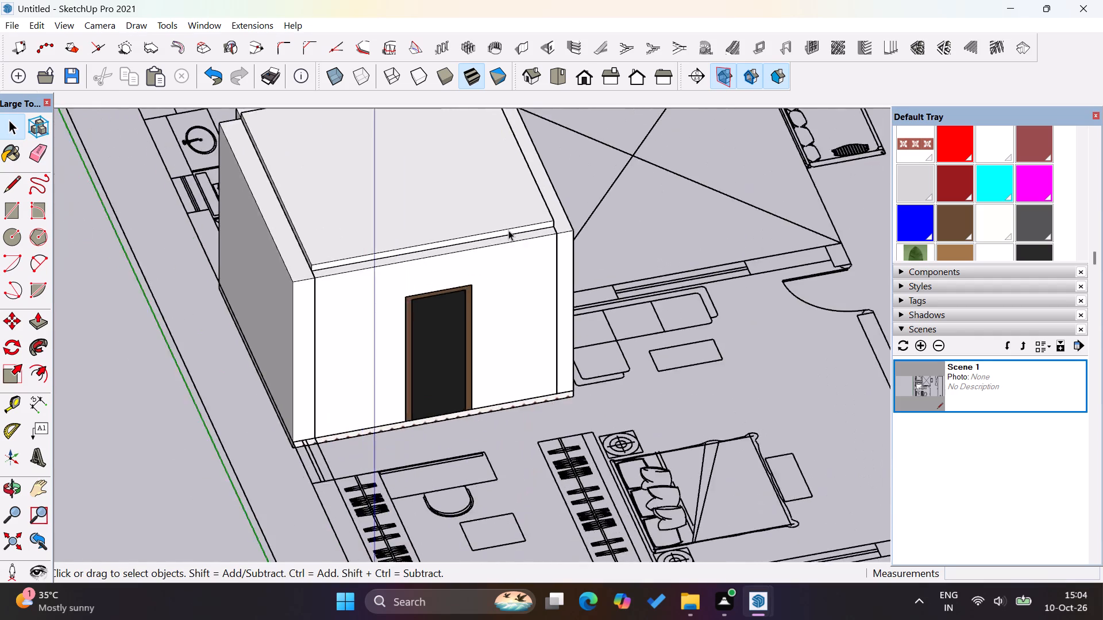
{"action": "scroll", "coordinate": [508, 230], "scroll_direction": "up", "scroll_amount": 11}
{"action": "scroll", "coordinate": [386, 274], "scroll_direction": "down", "scroll_amount": 15}
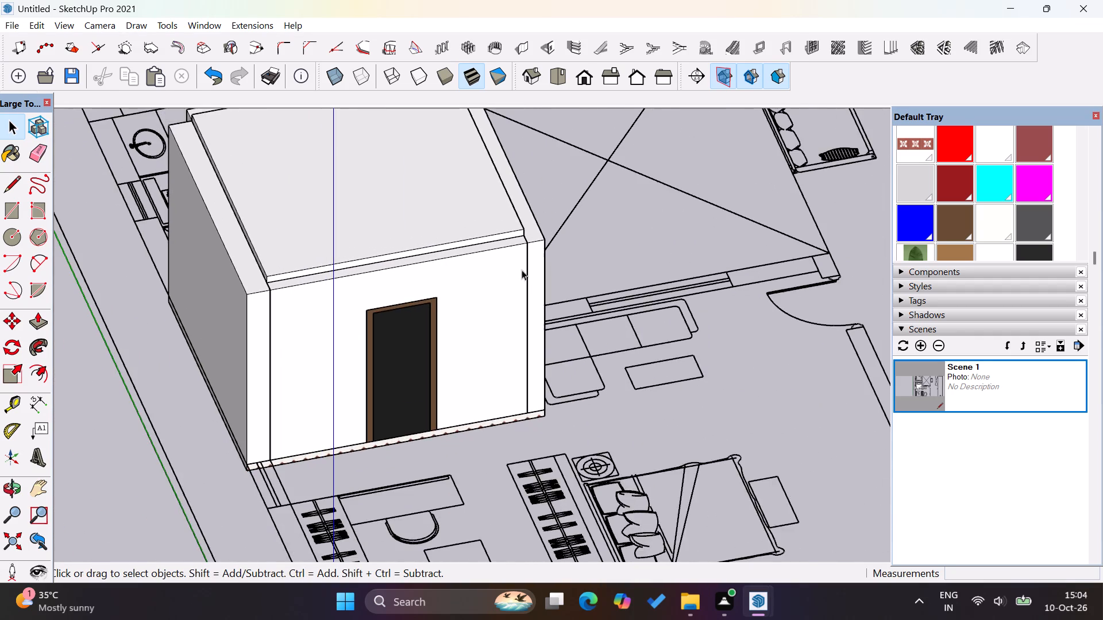
{"action": "middle_click_drag", "start_coordinate": [468, 268], "coordinate": [234, 261]}
{"action": "middle_click_drag", "start_coordinate": [610, 271], "coordinate": [389, 247]}
{"action": "scroll", "coordinate": [484, 296], "scroll_direction": "down", "scroll_amount": 11}
{"action": "scroll", "coordinate": [614, 196], "scroll_direction": "up", "scroll_amount": 5}
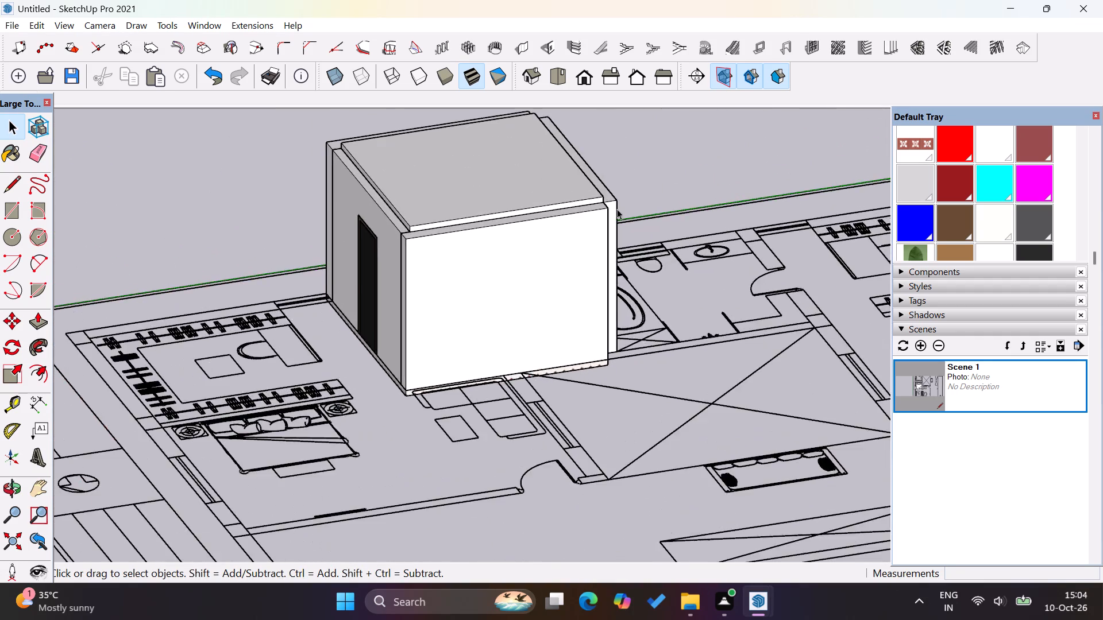
{"action": "scroll", "coordinate": [617, 209], "scroll_direction": "up", "scroll_amount": 20}
{"action": "scroll", "coordinate": [617, 209], "scroll_direction": "up", "scroll_amount": 5}
{"action": "scroll", "coordinate": [482, 198], "scroll_direction": "down", "scroll_amount": 7}
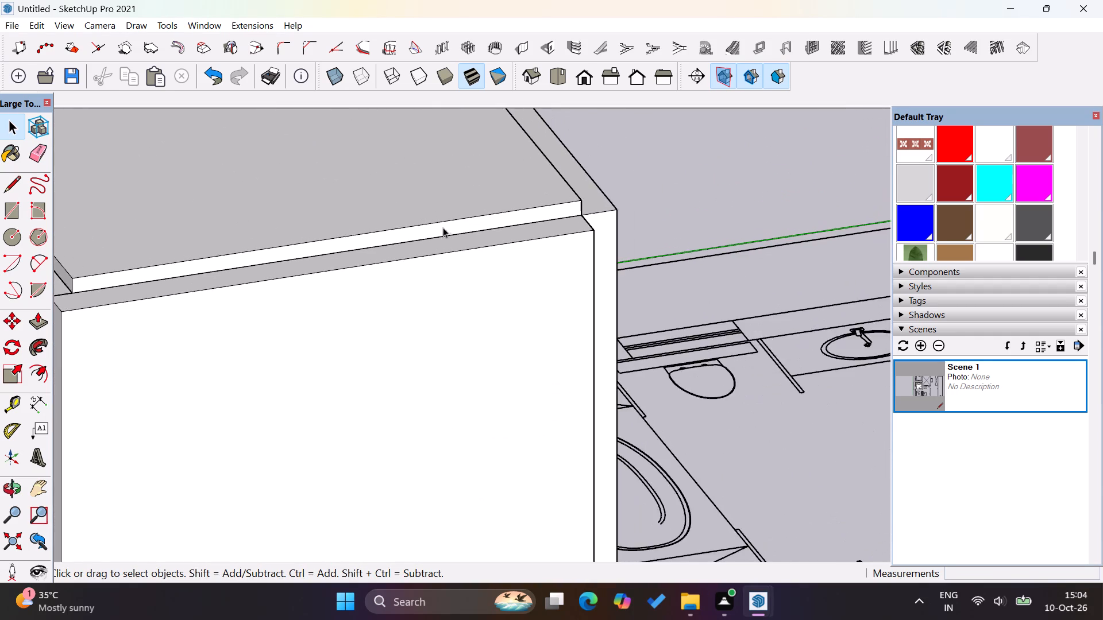
{"action": "scroll", "coordinate": [443, 227], "scroll_direction": "down", "scroll_amount": 17}
{"action": "left_click", "coordinate": [10, 125]}
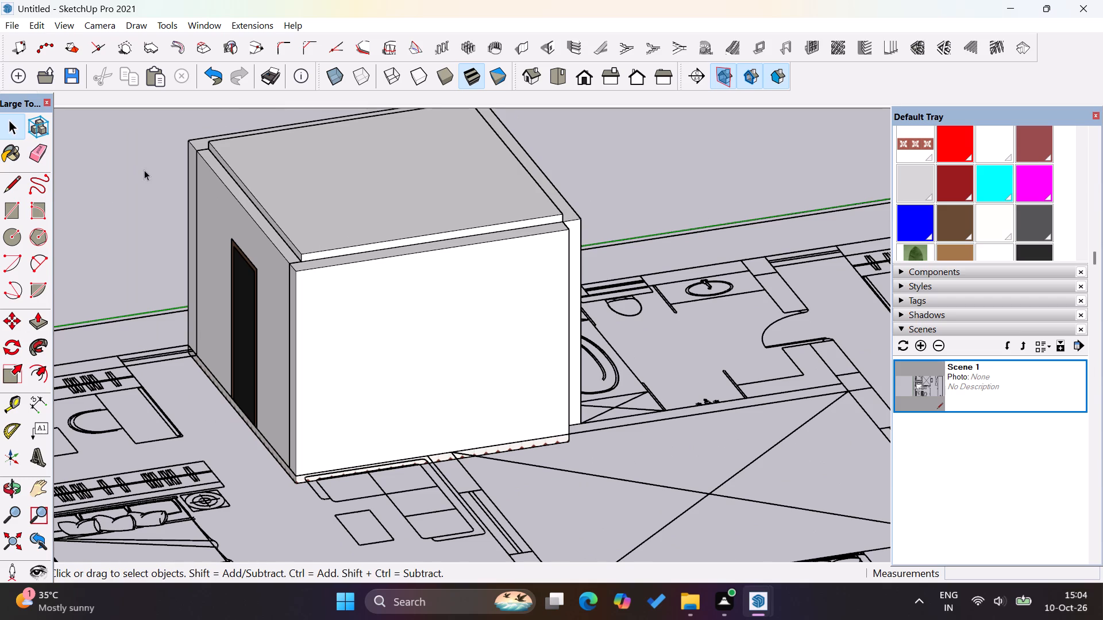
{"action": "left_click", "coordinate": [144, 170]}
{"action": "scroll", "coordinate": [419, 260], "scroll_direction": "up", "scroll_amount": 5}
{"action": "scroll", "coordinate": [574, 189], "scroll_direction": "down", "scroll_amount": 3}
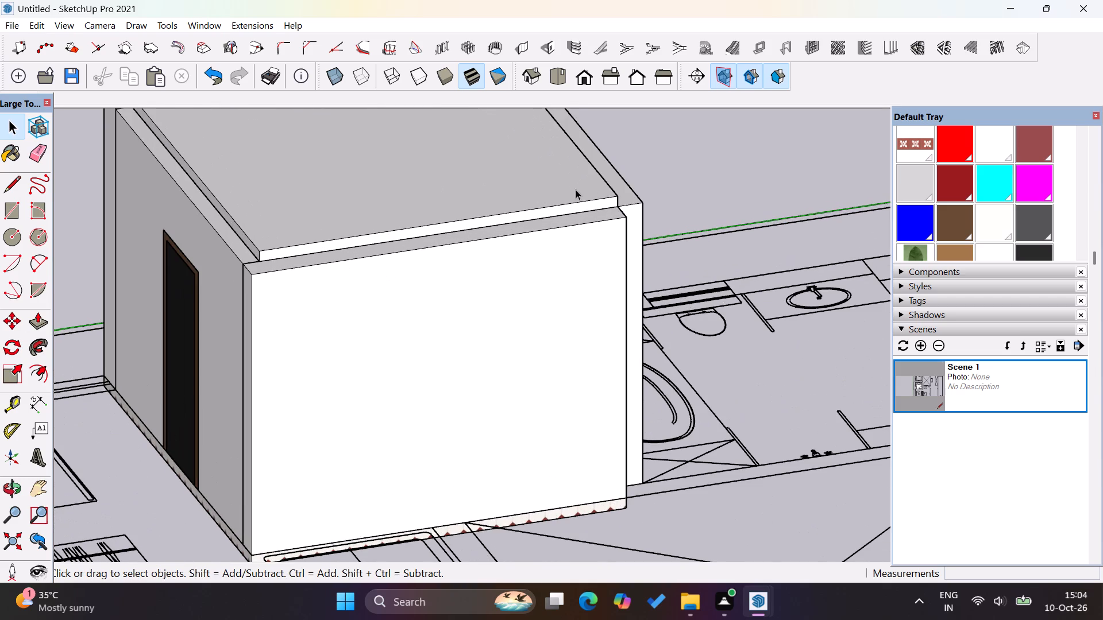
{"action": "scroll", "coordinate": [576, 189], "scroll_direction": "down", "scroll_amount": 1}
{"action": "scroll", "coordinate": [421, 265], "scroll_direction": "down", "scroll_amount": 1}
{"action": "middle_click_drag", "start_coordinate": [423, 268], "coordinate": [380, 200]}
{"action": "middle_click_drag", "start_coordinate": [522, 343], "coordinate": [515, 290]}
{"action": "scroll", "coordinate": [521, 342], "scroll_direction": "up", "scroll_amount": 1}
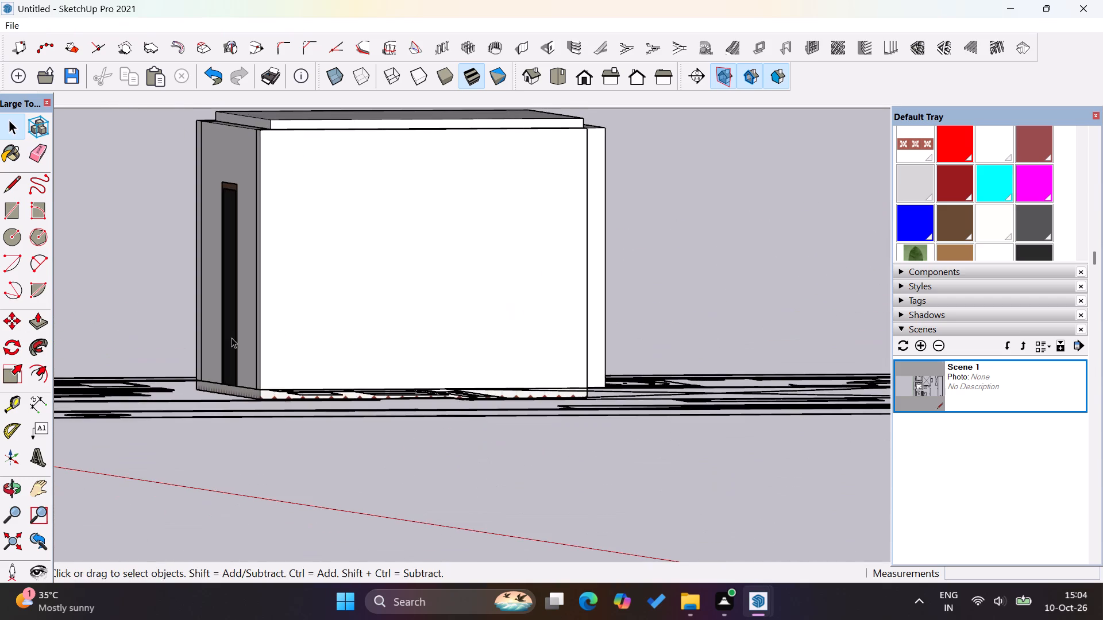
{"action": "middle_click_drag", "start_coordinate": [251, 339], "coordinate": [488, 348]}
{"action": "scroll", "coordinate": [271, 379], "scroll_direction": "down", "scroll_amount": 9}
{"action": "middle_click_drag", "start_coordinate": [356, 373], "coordinate": [372, 382]}
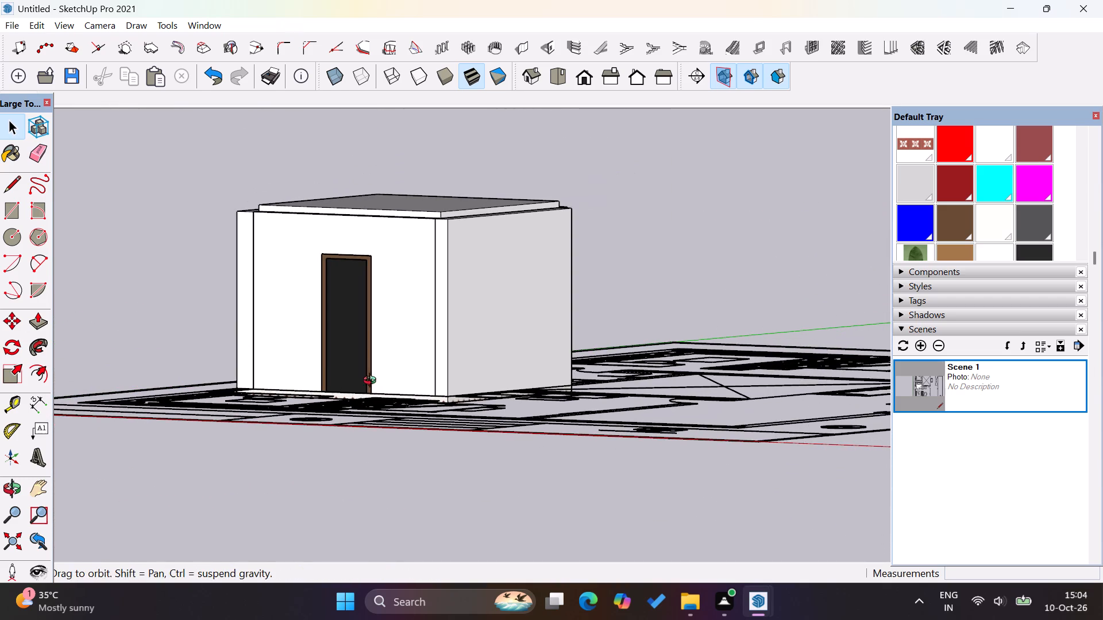
{"action": "middle_click_drag", "start_coordinate": [372, 382], "coordinate": [562, 389]}
{"action": "scroll", "coordinate": [454, 358], "scroll_direction": "up", "scroll_amount": 9}
{"action": "scroll", "coordinate": [326, 249], "scroll_direction": "down", "scroll_amount": 1}
{"action": "middle_click_drag", "start_coordinate": [288, 230], "coordinate": [346, 365]}
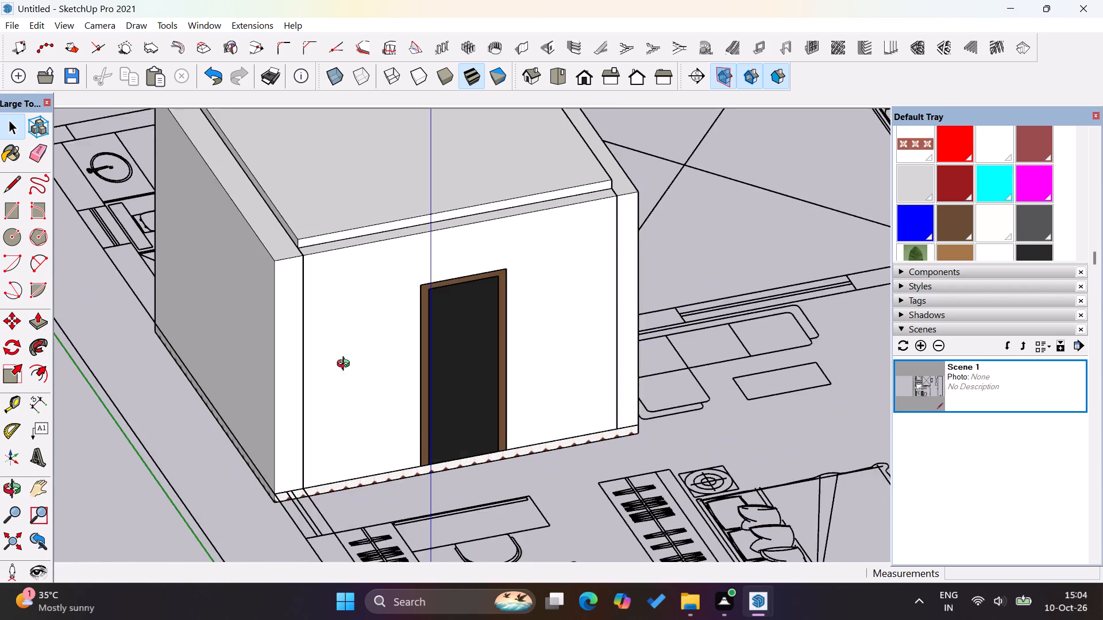
{"action": "scroll", "coordinate": [307, 232], "scroll_direction": "up", "scroll_amount": 4}
{"action": "scroll", "coordinate": [292, 347], "scroll_direction": "down", "scroll_amount": 15}
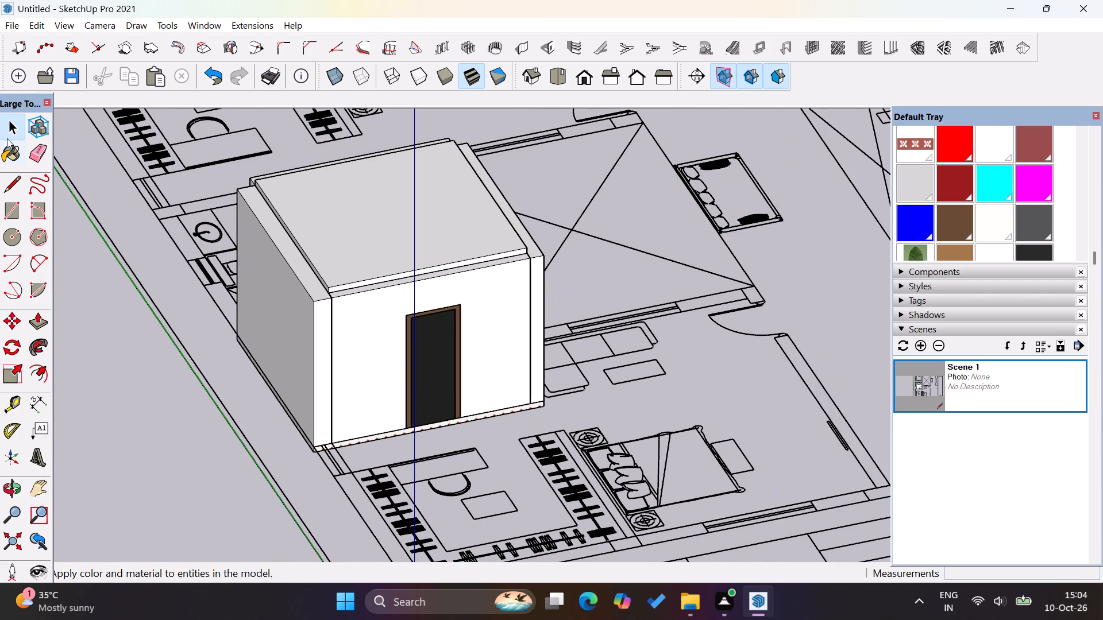
{"action": "left_click", "coordinate": [7, 131]}
{"action": "left_click", "coordinate": [99, 278]}
{"action": "scroll", "coordinate": [375, 274], "scroll_direction": "up", "scroll_amount": 4}
{"action": "scroll", "coordinate": [379, 277], "scroll_direction": "down", "scroll_amount": 6}
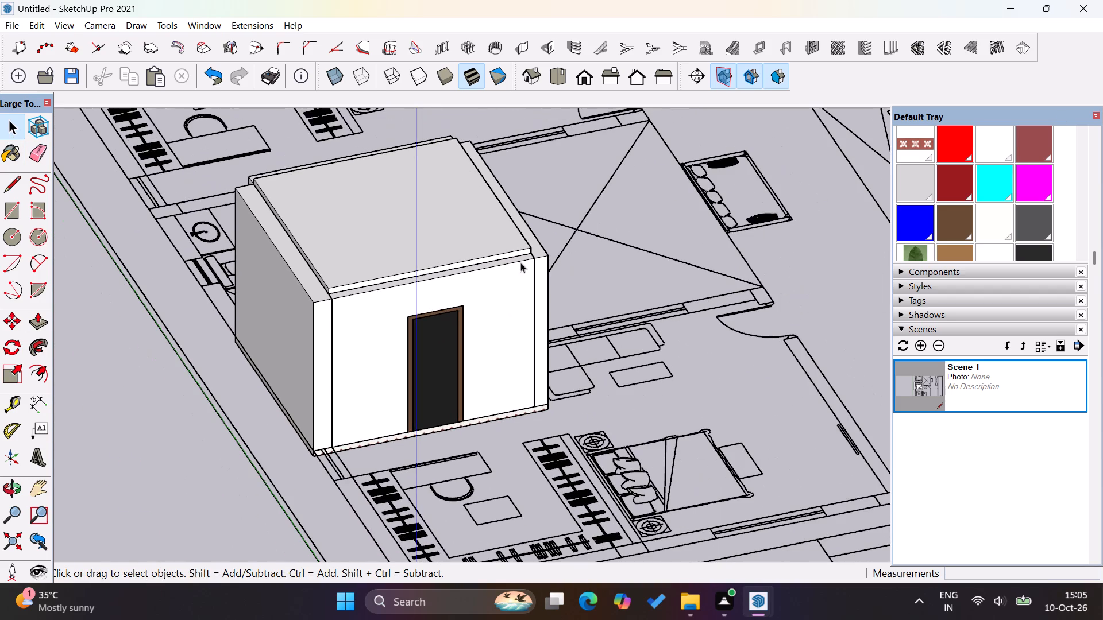
Minimise the bathroom model window to bring up the Door (1) model.
{"action": "left_click", "coordinate": [1020, 1]}
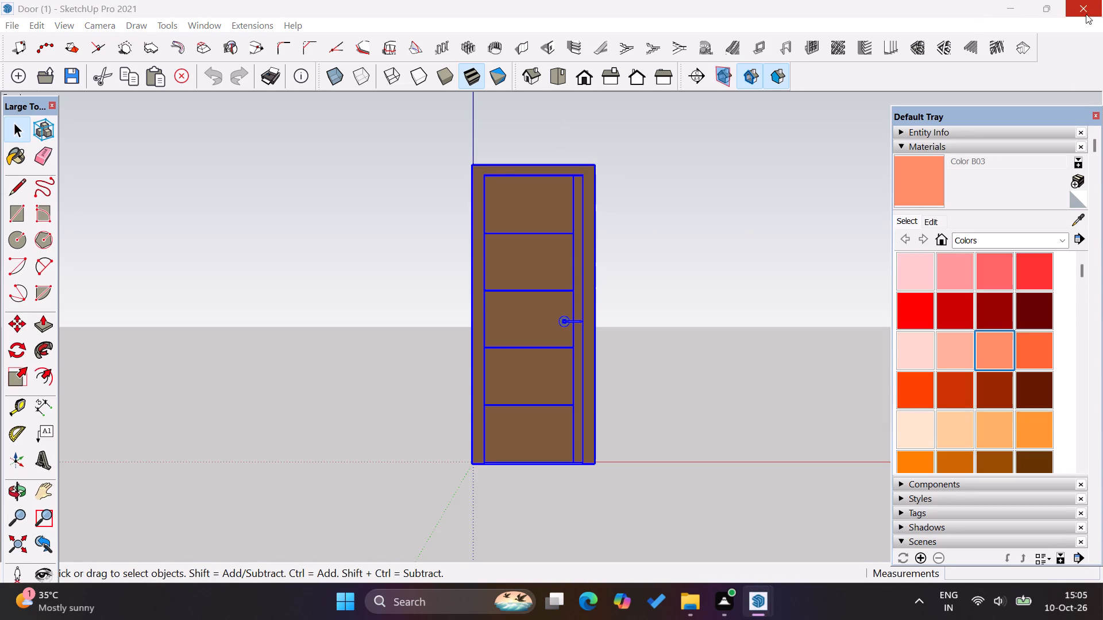
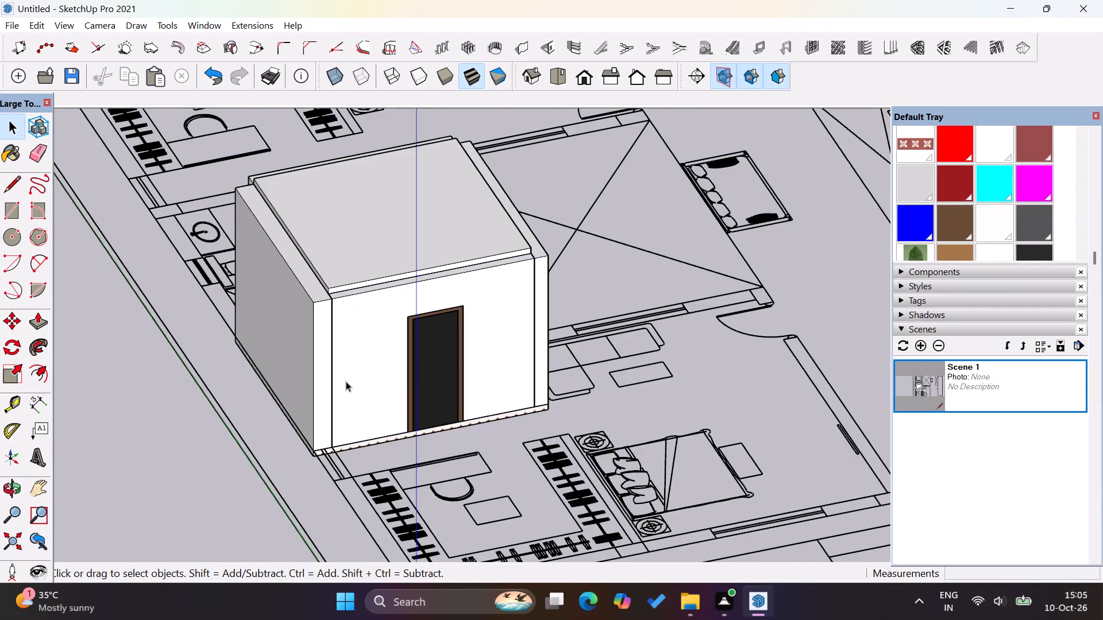
Examine the closed bathroom's exterior up close, from the door wall around to the adjoining white side wall.
{"action": "scroll", "coordinate": [384, 373], "scroll_direction": "up", "scroll_amount": 5}
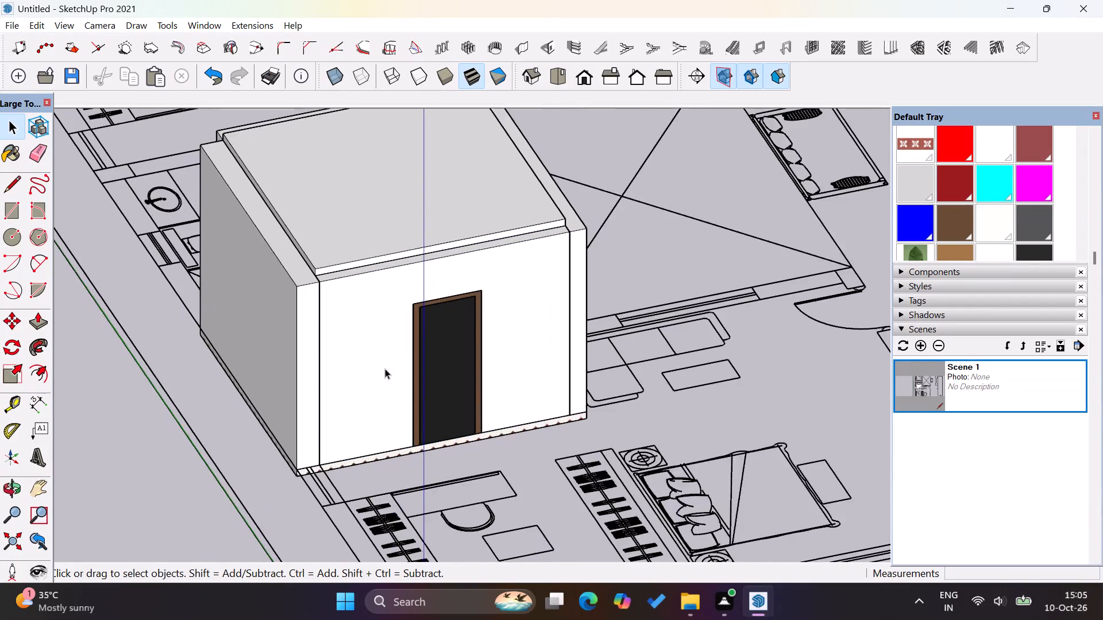
{"action": "scroll", "coordinate": [385, 369], "scroll_direction": "up", "scroll_amount": 2}
{"action": "middle_click_drag", "start_coordinate": [465, 414], "coordinate": [249, 421]}
{"action": "middle_click_drag", "start_coordinate": [628, 374], "coordinate": [350, 390]}
{"action": "scroll", "coordinate": [396, 314], "scroll_direction": "up", "scroll_amount": 5}
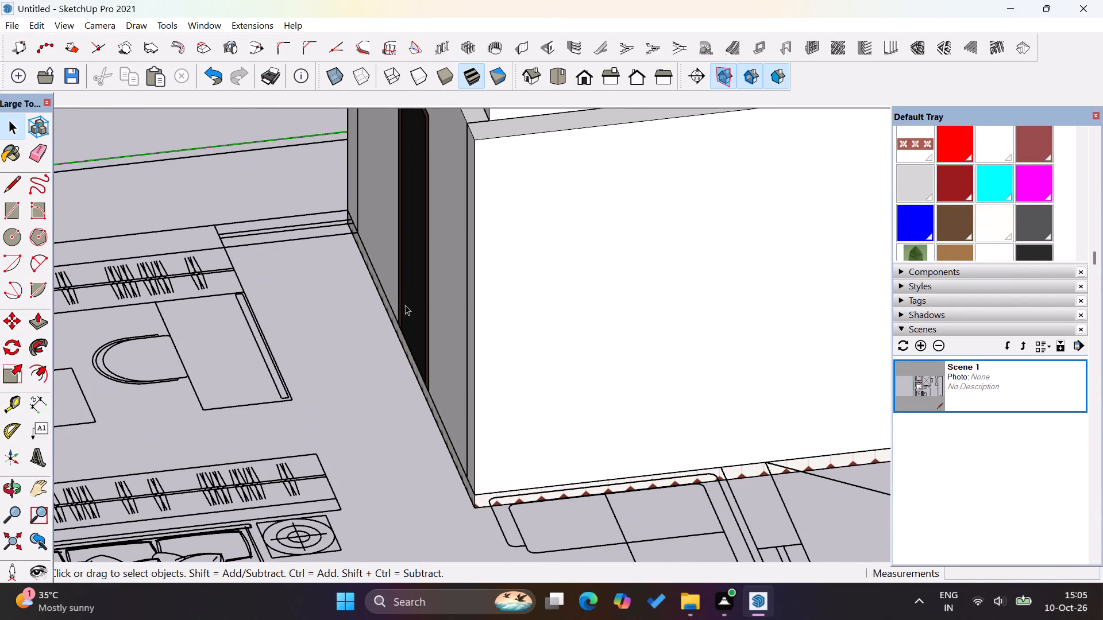
{"action": "scroll", "coordinate": [405, 306], "scroll_direction": "down", "scroll_amount": 4}
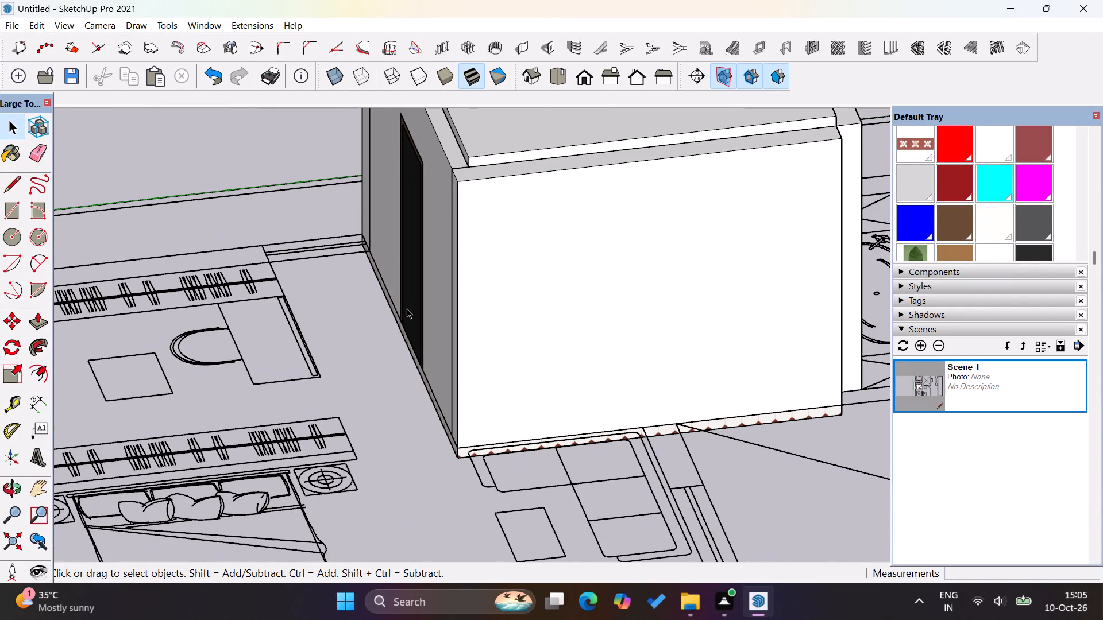
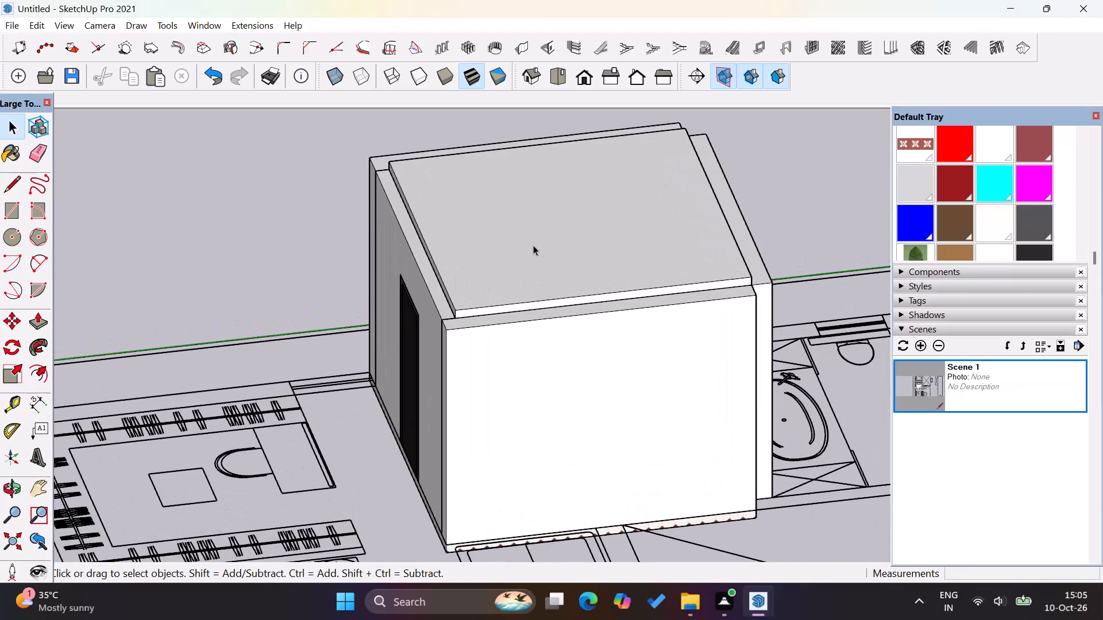
Save the untitled model of the closed bathroom with its door wall and white side wall in view.
{"action": "scroll", "coordinate": [512, 298], "scroll_direction": "down", "scroll_amount": 7}
{"action": "middle_click_drag", "start_coordinate": [415, 393], "coordinate": [496, 275]}
{"action": "scroll", "coordinate": [492, 339], "scroll_direction": "up", "scroll_amount": 3}
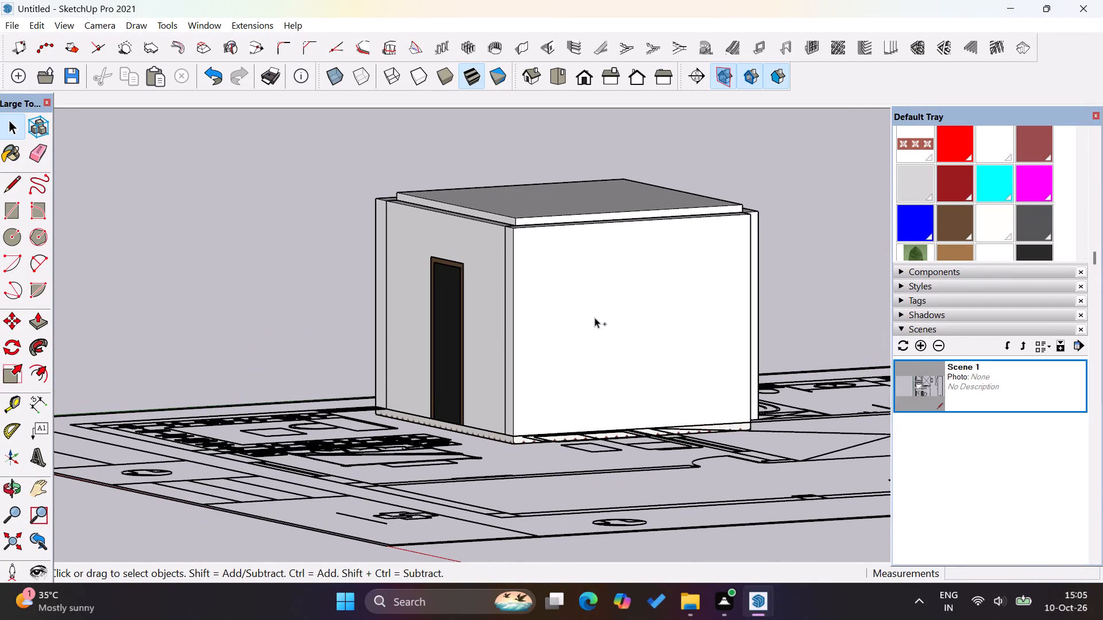
{"action": "key", "text": "ctrl+s"}
{"action": "key", "text": "ctrl+s"}
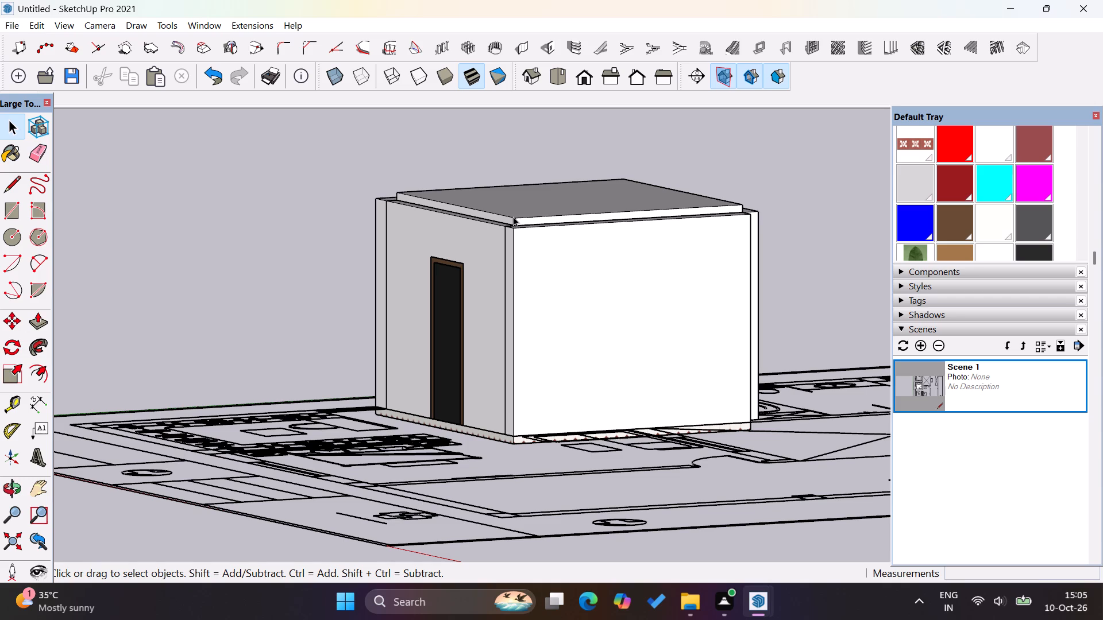
{"action": "key", "text": "ctrl+s"}
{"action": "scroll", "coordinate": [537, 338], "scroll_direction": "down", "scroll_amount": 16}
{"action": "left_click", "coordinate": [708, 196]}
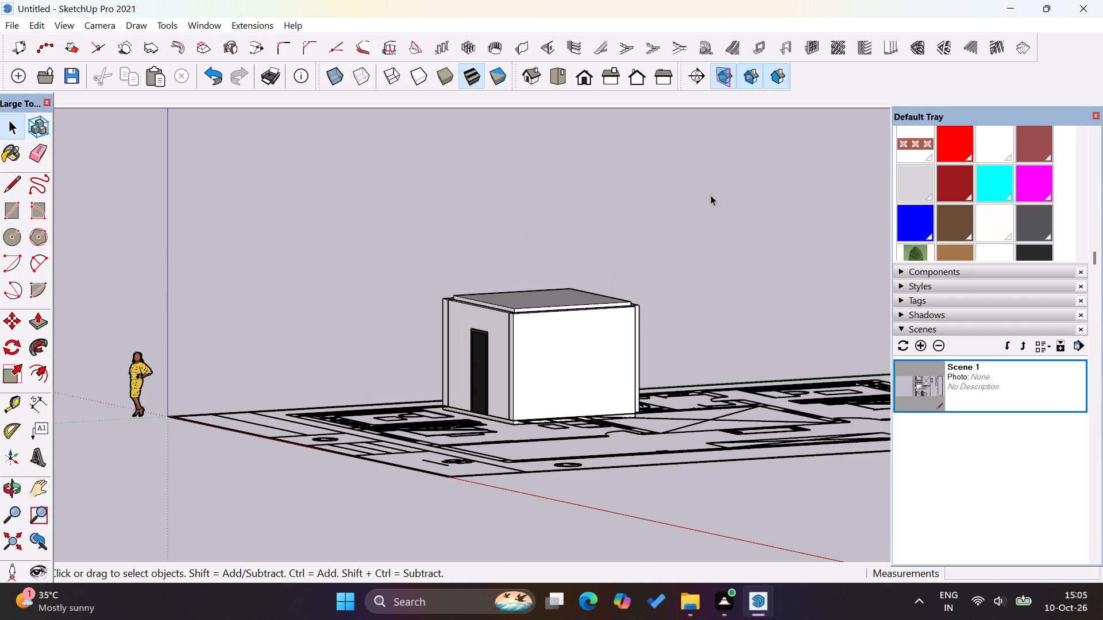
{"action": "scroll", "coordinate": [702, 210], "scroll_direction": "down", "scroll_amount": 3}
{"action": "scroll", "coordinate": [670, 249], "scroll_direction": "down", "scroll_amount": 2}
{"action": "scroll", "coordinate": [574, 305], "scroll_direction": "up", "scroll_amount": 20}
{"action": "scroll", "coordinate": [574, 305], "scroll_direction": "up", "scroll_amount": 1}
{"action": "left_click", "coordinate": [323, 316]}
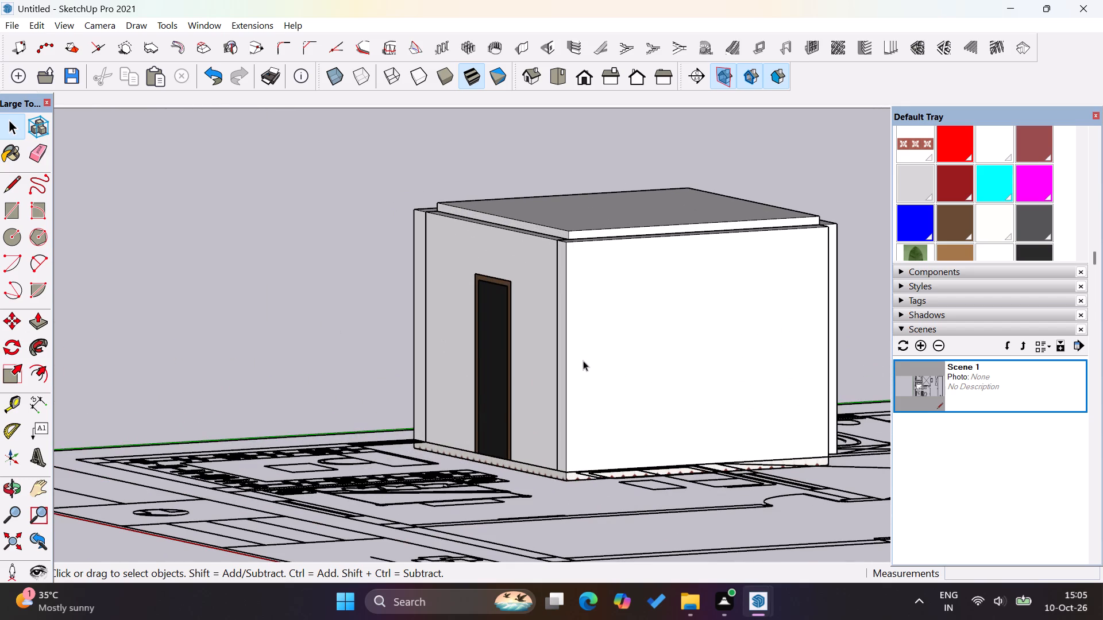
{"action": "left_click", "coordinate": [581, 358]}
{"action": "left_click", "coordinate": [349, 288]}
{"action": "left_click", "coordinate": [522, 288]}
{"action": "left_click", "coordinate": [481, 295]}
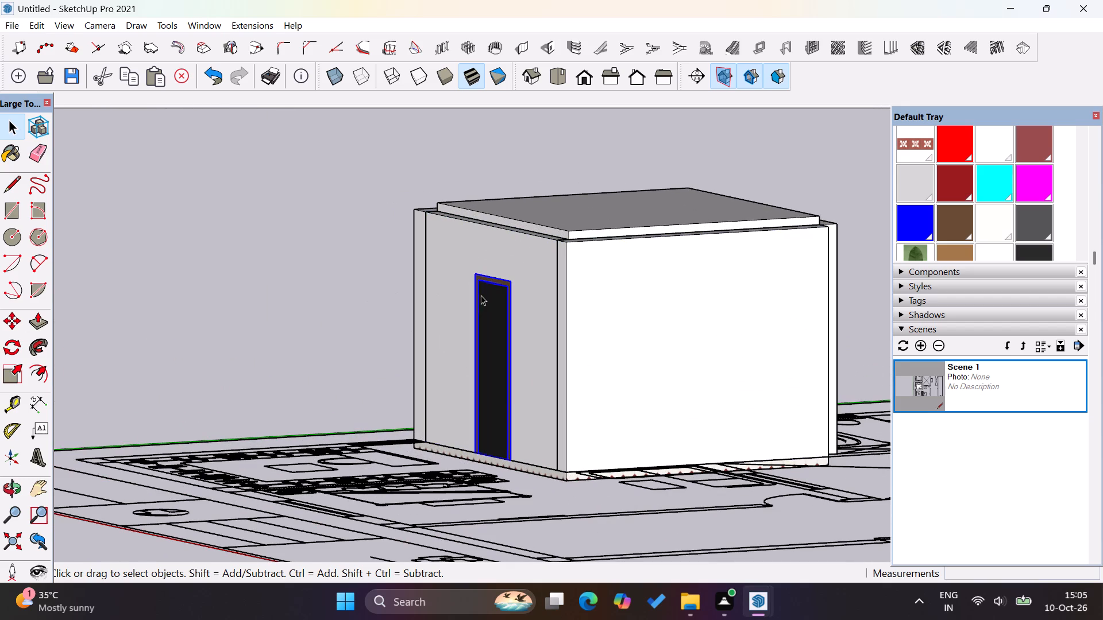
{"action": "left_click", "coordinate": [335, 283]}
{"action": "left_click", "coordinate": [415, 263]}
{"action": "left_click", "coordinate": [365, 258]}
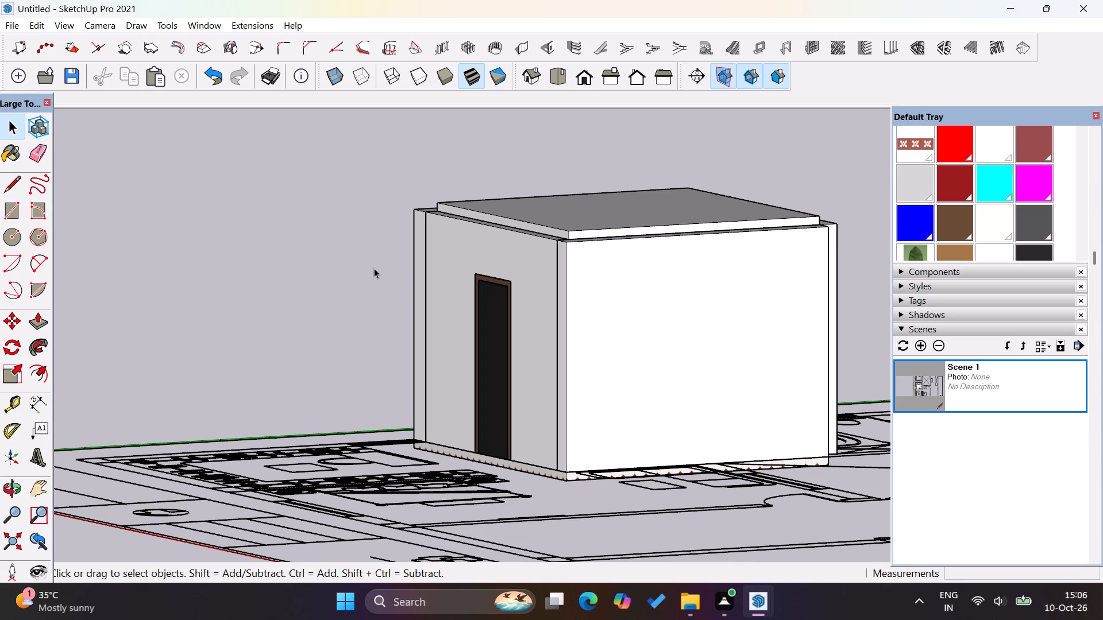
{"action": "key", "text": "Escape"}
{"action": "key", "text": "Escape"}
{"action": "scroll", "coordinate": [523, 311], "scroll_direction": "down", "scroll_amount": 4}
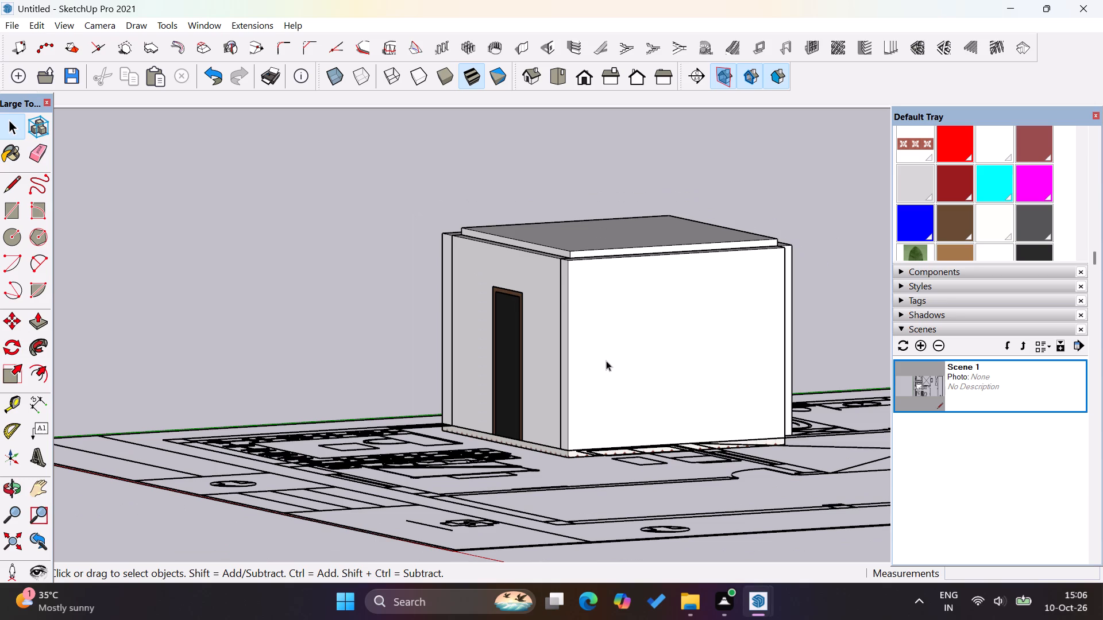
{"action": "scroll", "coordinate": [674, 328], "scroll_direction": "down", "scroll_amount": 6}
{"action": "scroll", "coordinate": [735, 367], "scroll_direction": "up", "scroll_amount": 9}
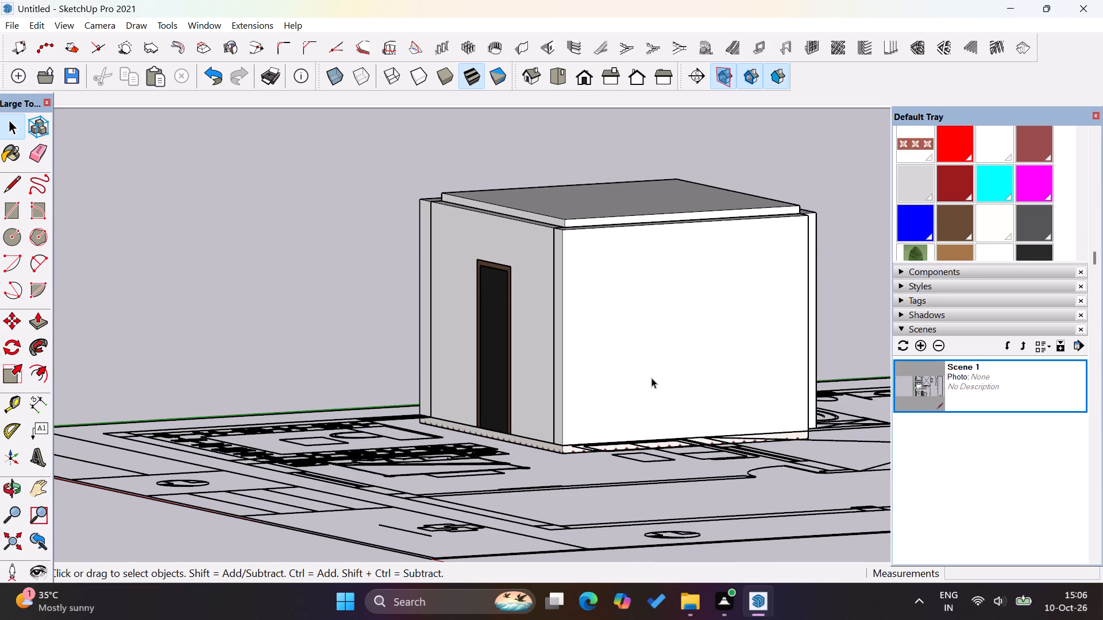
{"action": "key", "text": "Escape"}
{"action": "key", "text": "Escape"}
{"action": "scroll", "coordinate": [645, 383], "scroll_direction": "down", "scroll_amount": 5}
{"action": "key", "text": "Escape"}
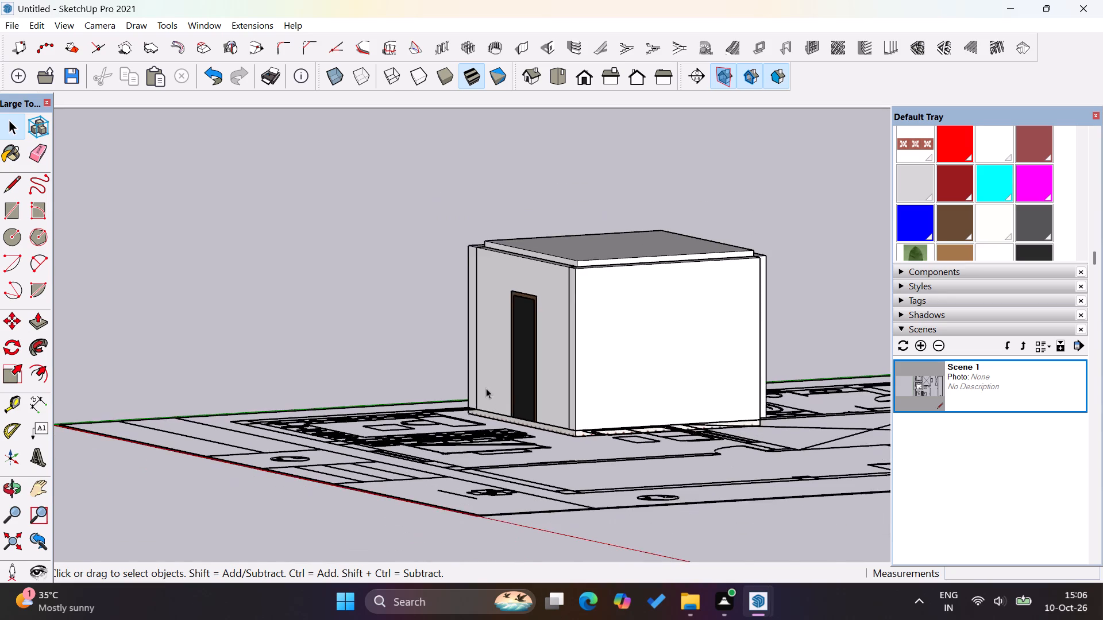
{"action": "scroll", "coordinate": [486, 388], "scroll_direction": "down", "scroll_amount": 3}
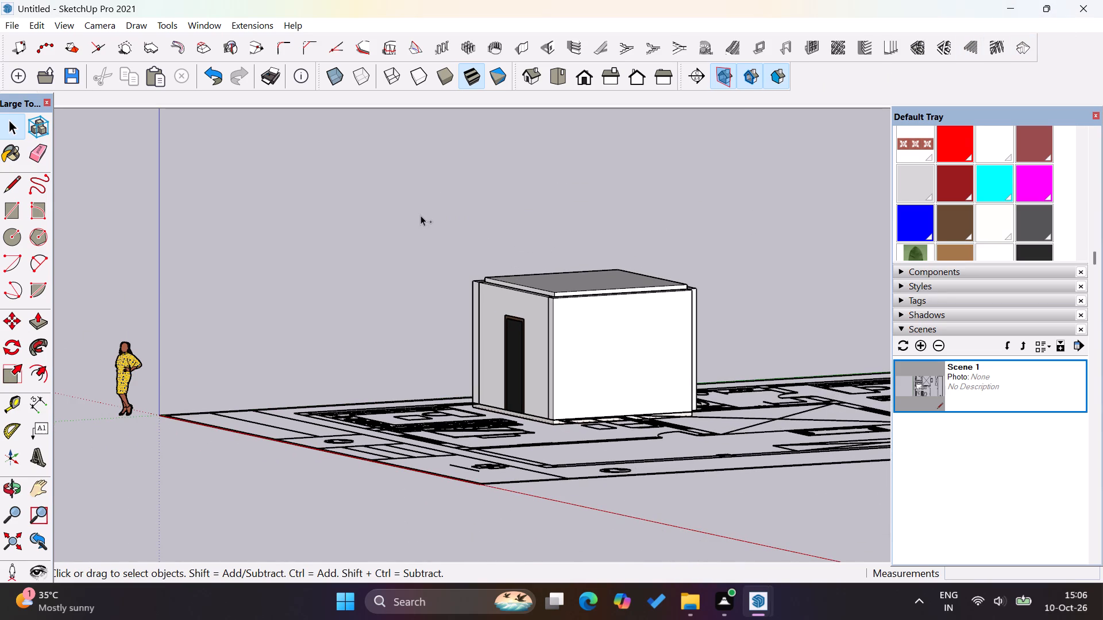
Save the untitled bathroom model again with the whole exterior and floor plan in view.
{"action": "key", "text": "ctrl+s"}
Switch to the other open SketchUp model, bathroom, and show its whole floor plan.
{"action": "left_click", "coordinate": [751, 604]}
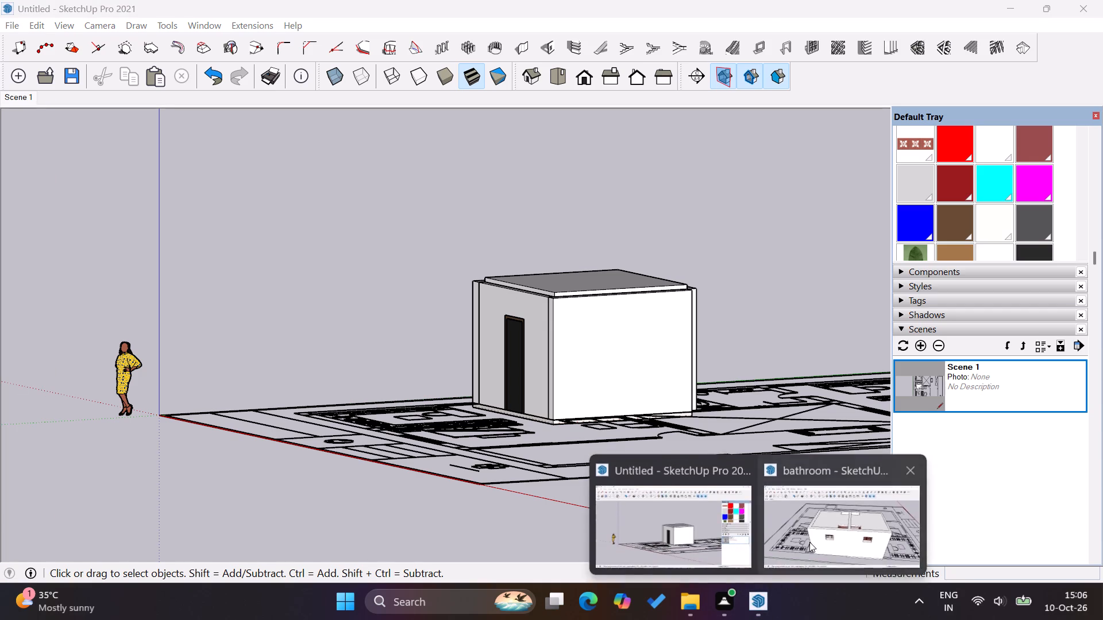
{"action": "left_click", "coordinate": [809, 542]}
{"action": "scroll", "coordinate": [655, 377], "scroll_direction": "down", "scroll_amount": 19}
{"action": "left_click", "coordinate": [381, 195]}
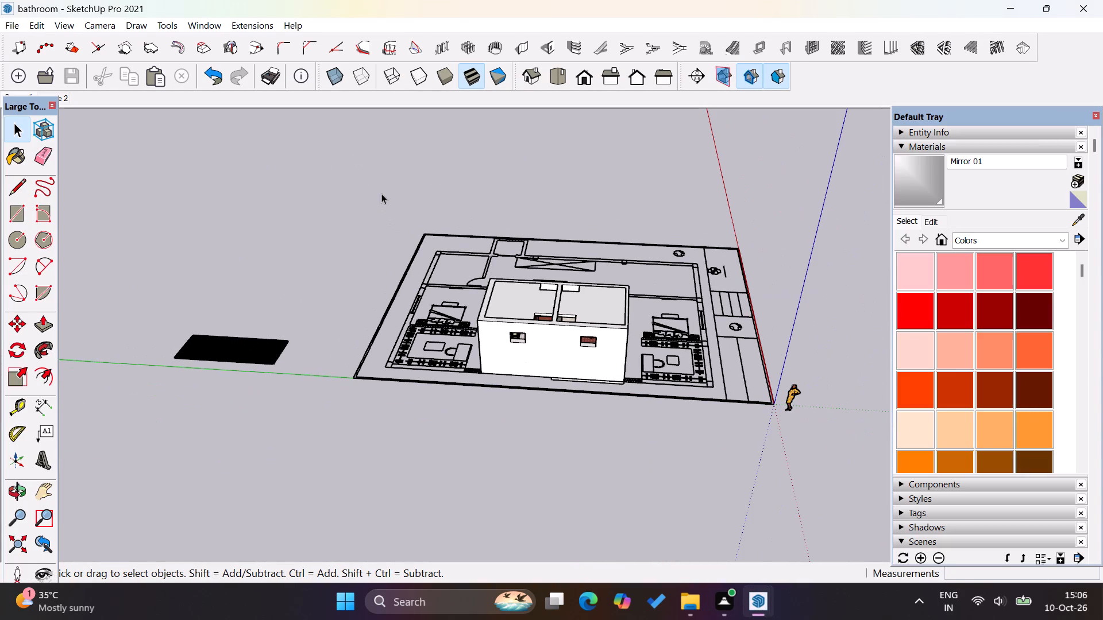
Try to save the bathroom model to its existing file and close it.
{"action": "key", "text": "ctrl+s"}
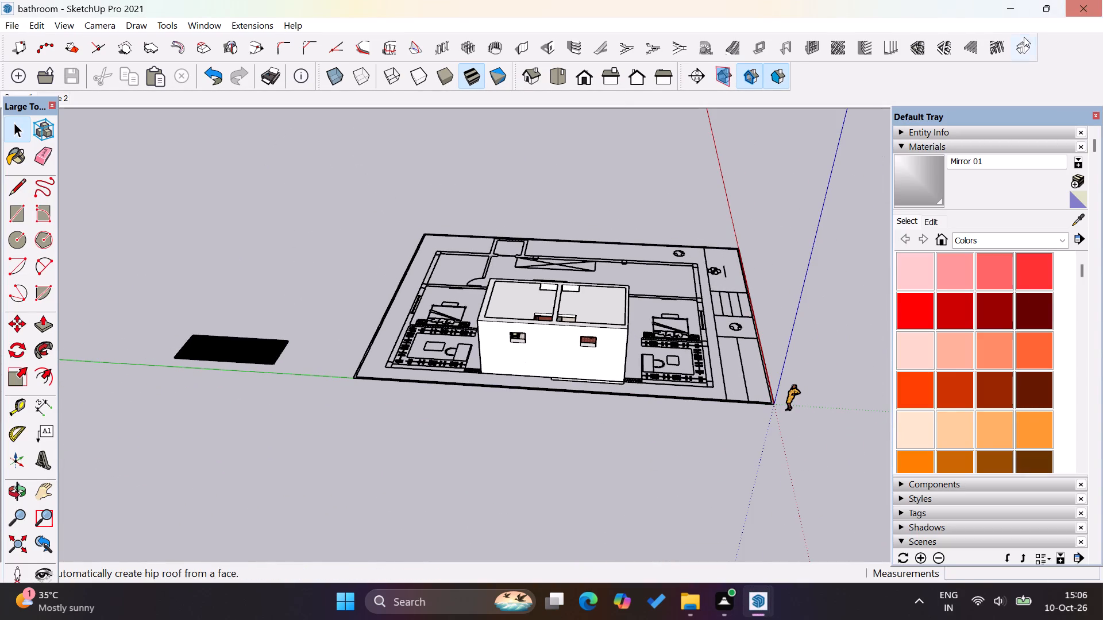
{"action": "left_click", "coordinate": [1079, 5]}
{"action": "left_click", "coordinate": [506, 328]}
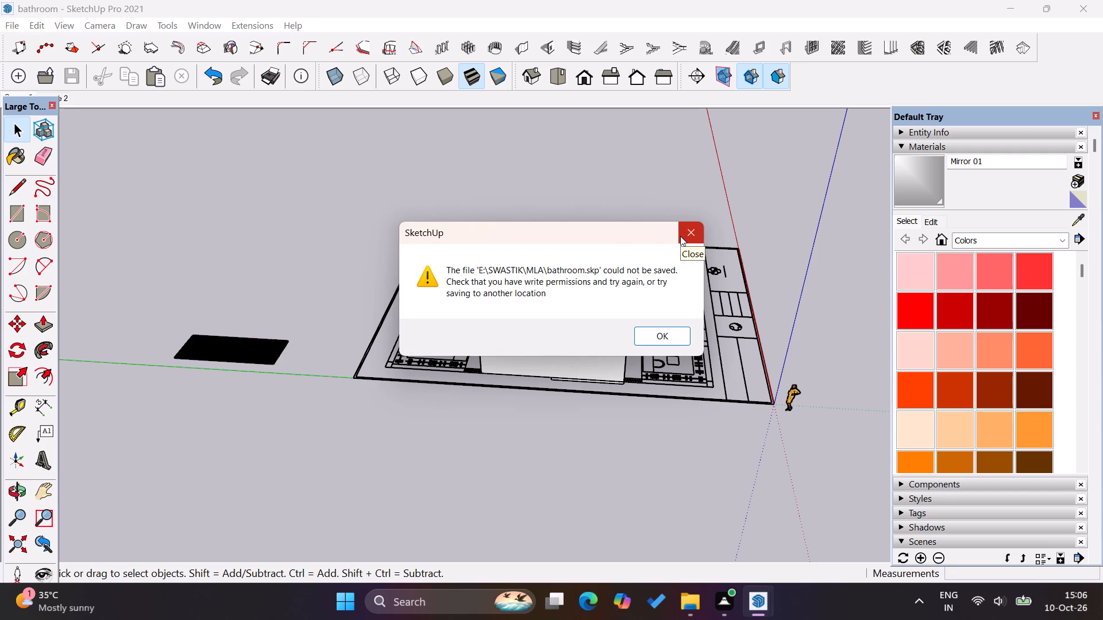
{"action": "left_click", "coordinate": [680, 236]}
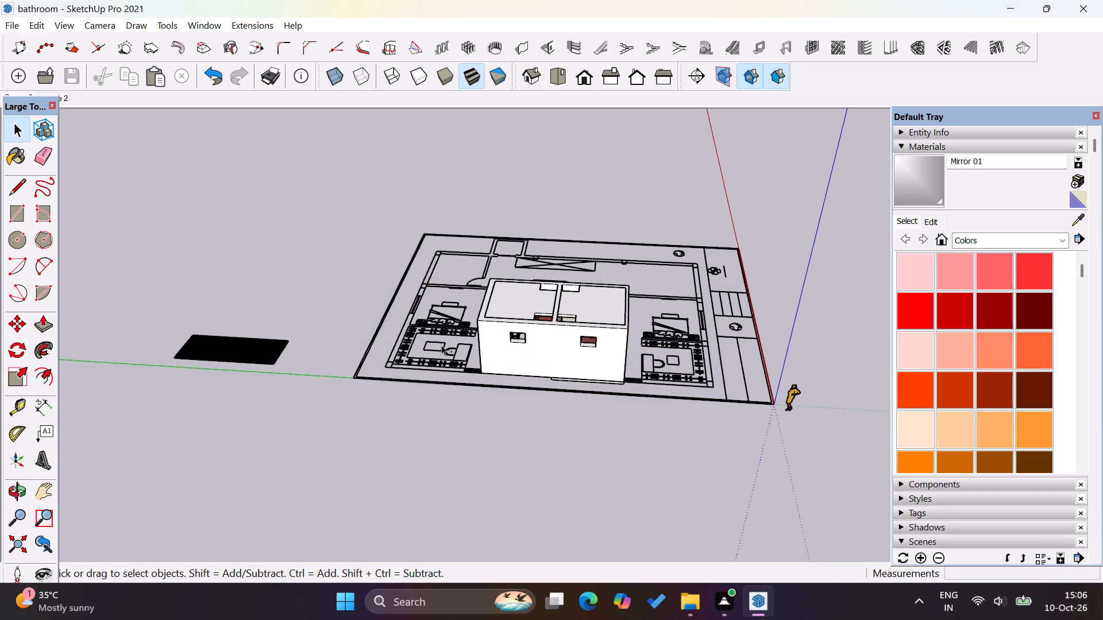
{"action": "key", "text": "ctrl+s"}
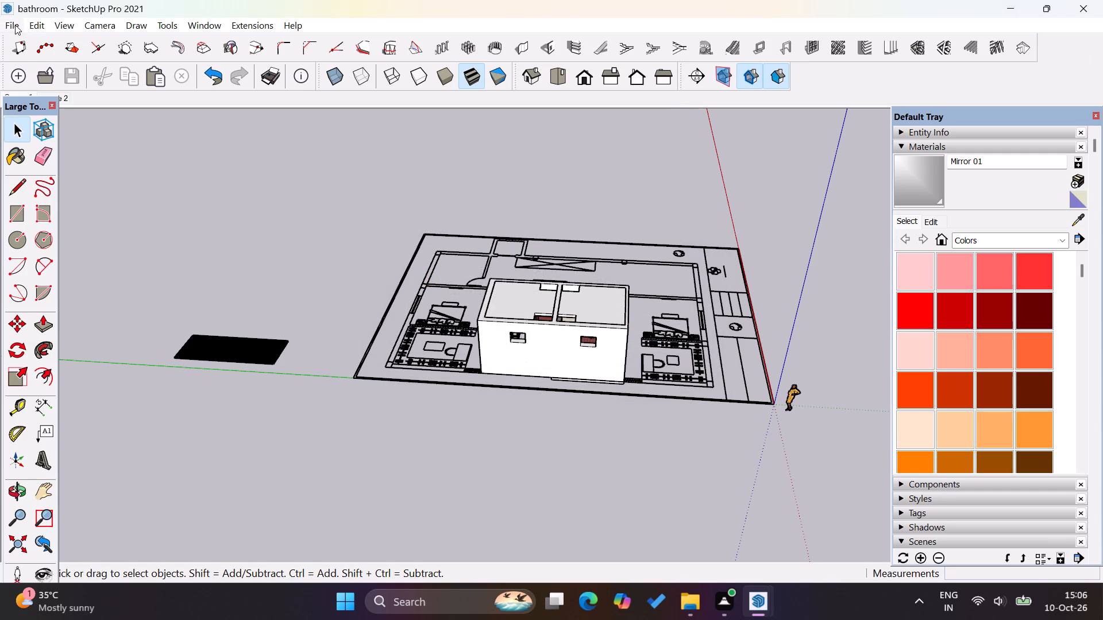
Save the bathroom model under the new name "bathroom 123" in the MLA folder as a SketchUp model.
{"action": "left_click", "coordinate": [15, 25]}
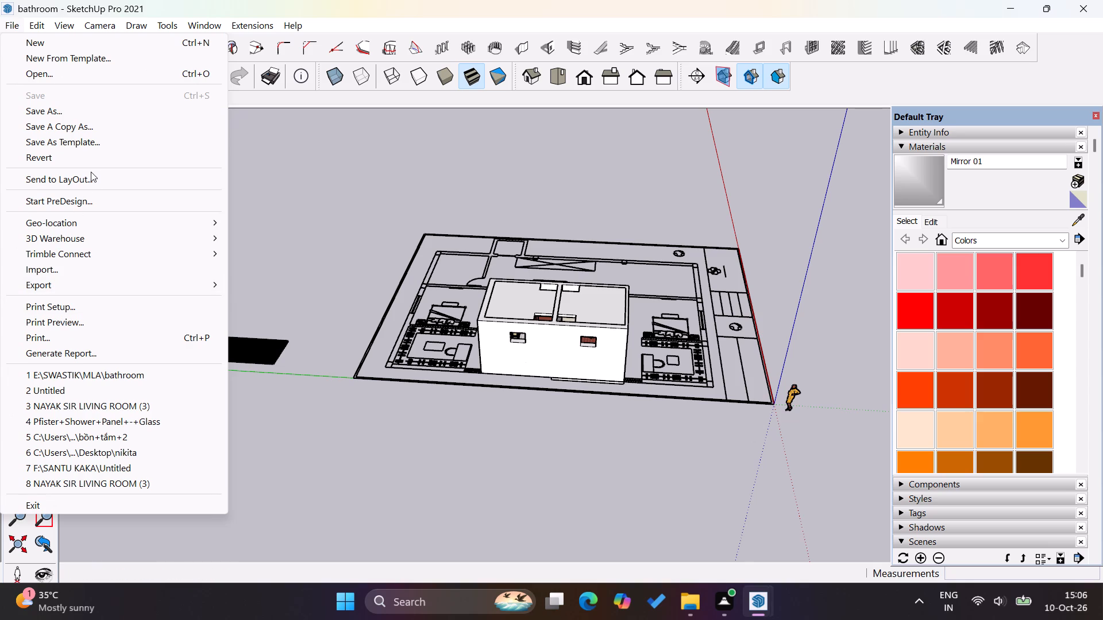
{"action": "left_click", "coordinate": [81, 113]}
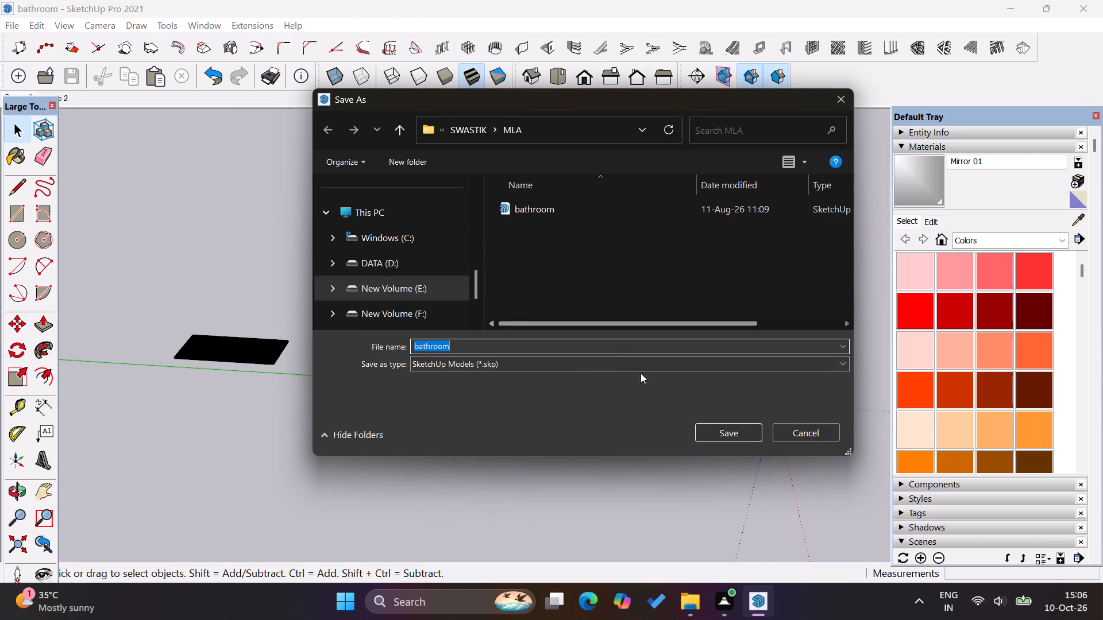
{"action": "left_click", "coordinate": [459, 346]}
{"action": "key", "text": "space"}
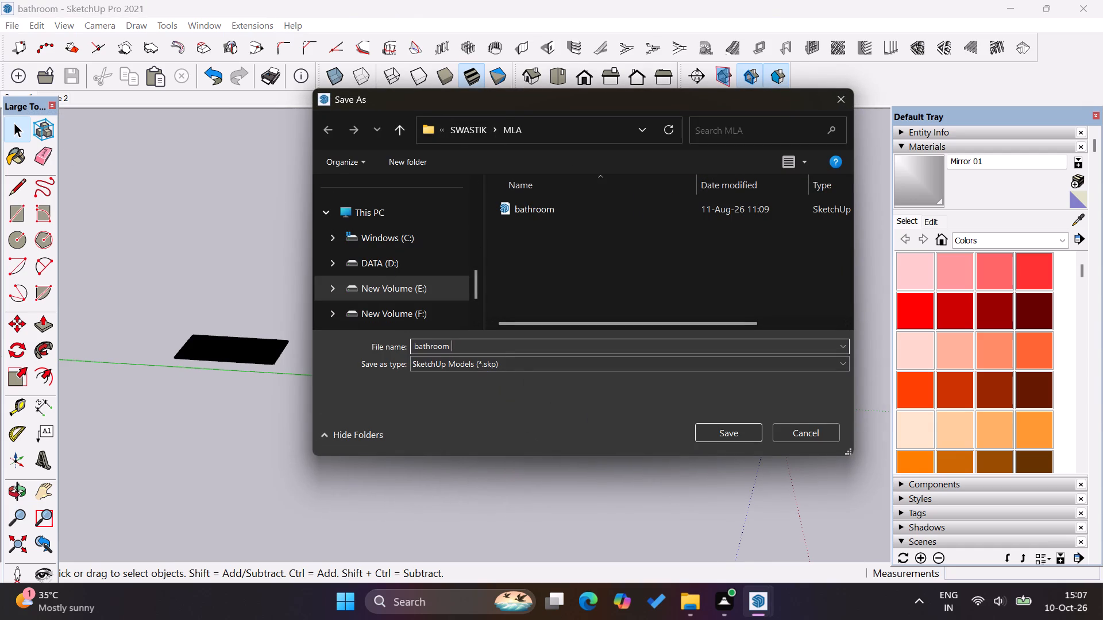
{"action": "type", "text": "123"}
{"action": "left_click", "coordinate": [722, 436]}
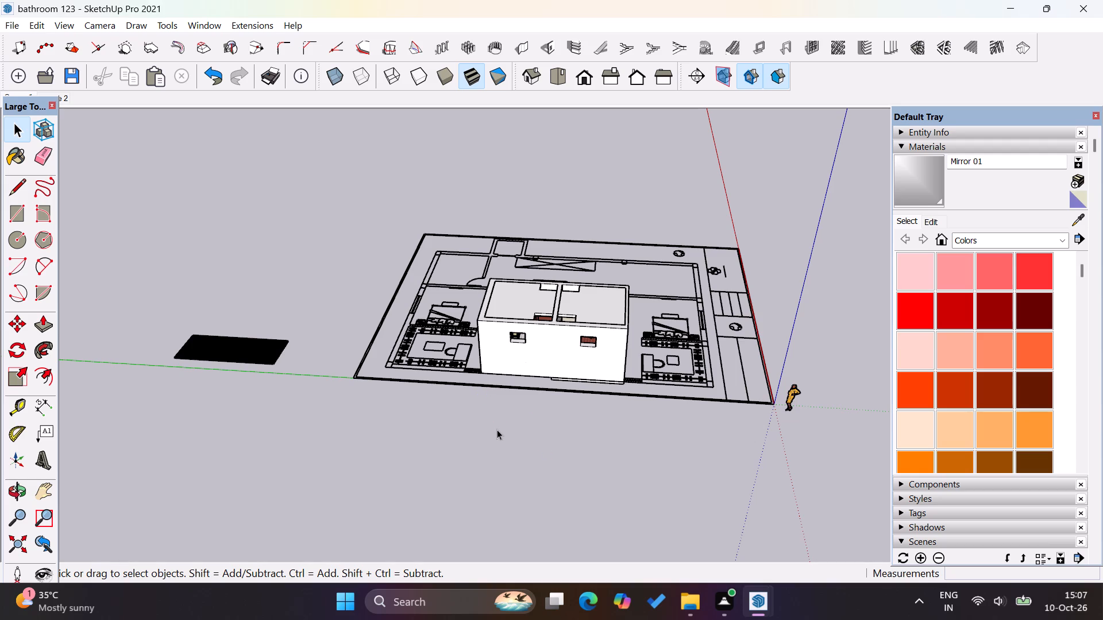
Close the bathroom 123 model.
{"action": "left_click", "coordinate": [1089, 10]}
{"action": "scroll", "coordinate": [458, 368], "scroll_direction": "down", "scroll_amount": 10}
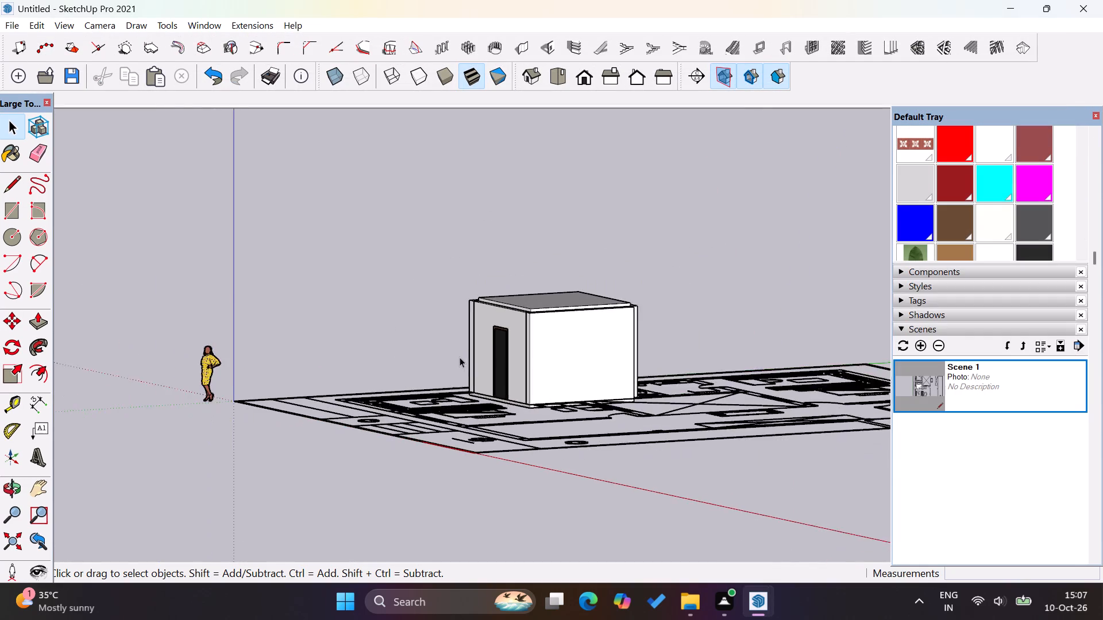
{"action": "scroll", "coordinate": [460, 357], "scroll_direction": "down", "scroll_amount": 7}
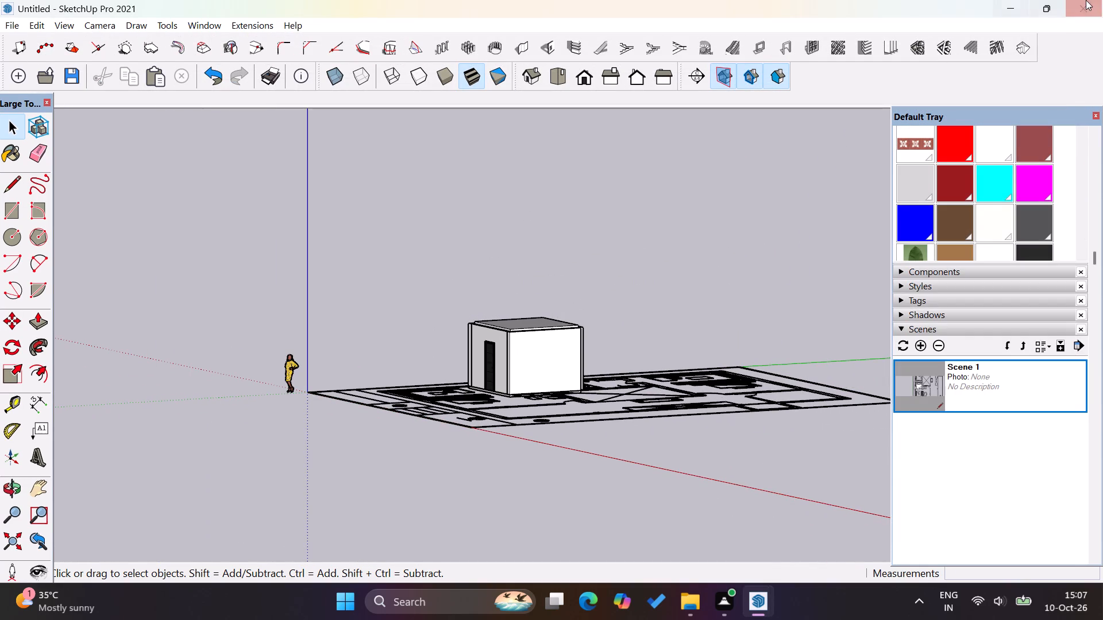
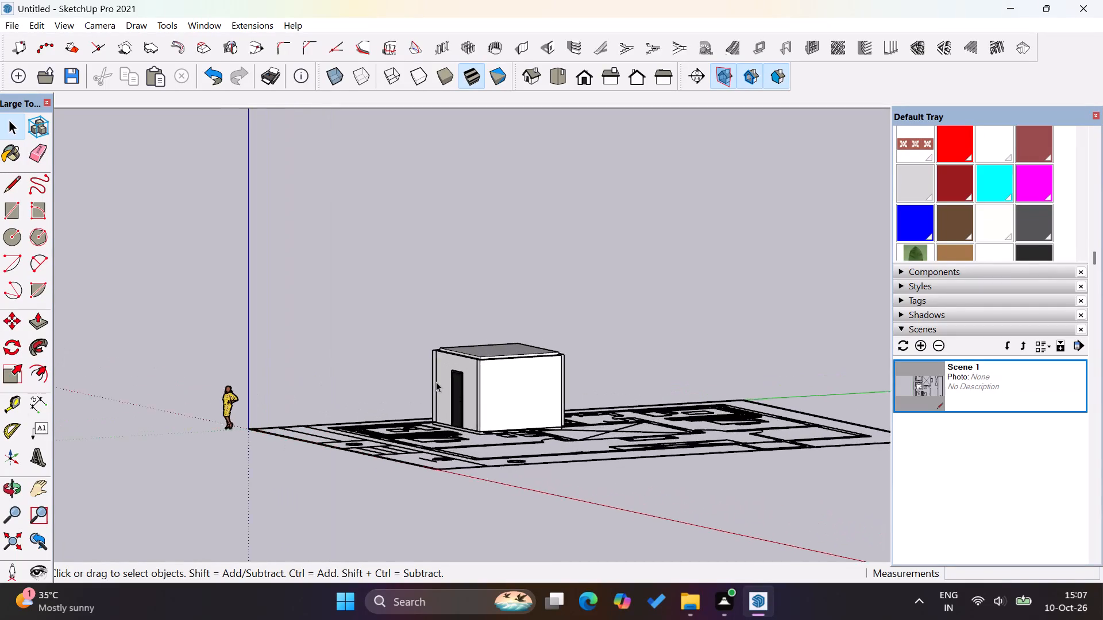
Start saving the still untitled model of the closed, furnished bathroom.
{"action": "key", "text": "ctrl+s"}
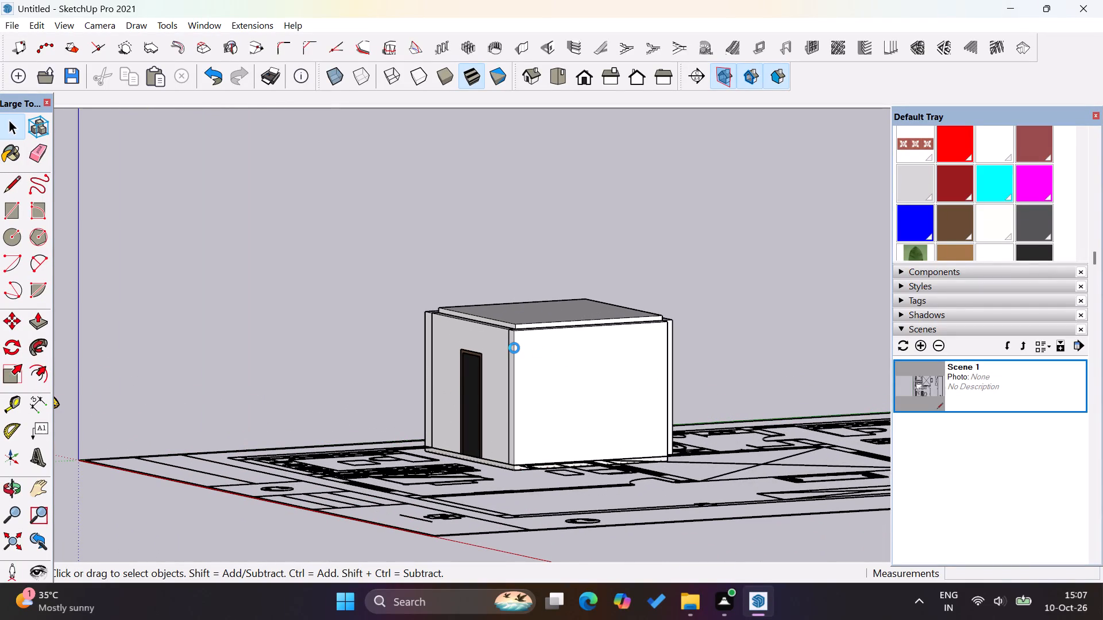
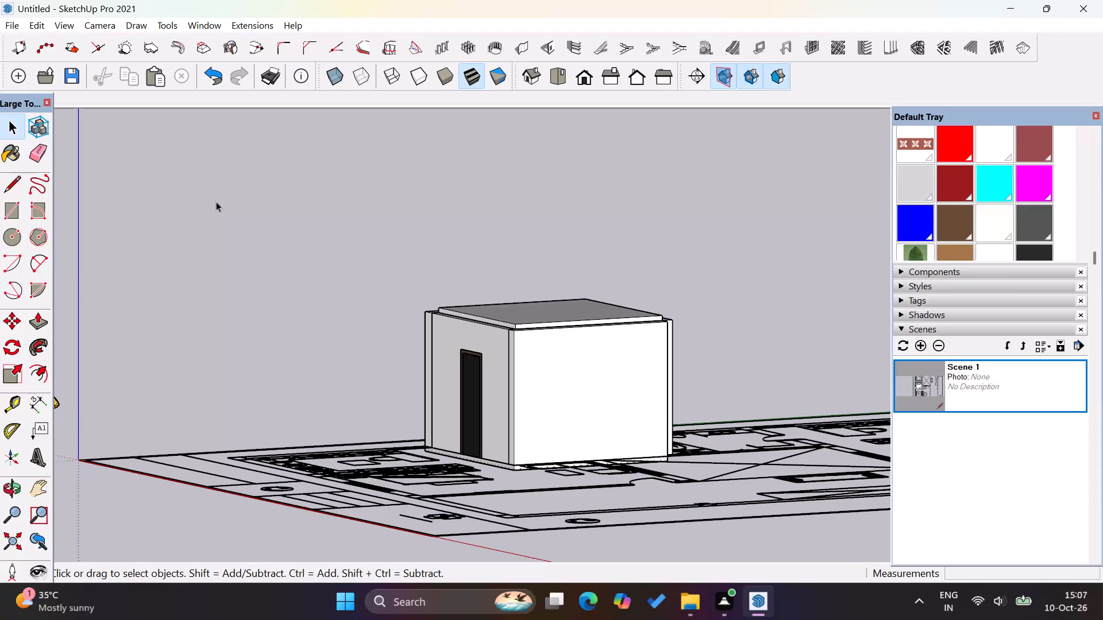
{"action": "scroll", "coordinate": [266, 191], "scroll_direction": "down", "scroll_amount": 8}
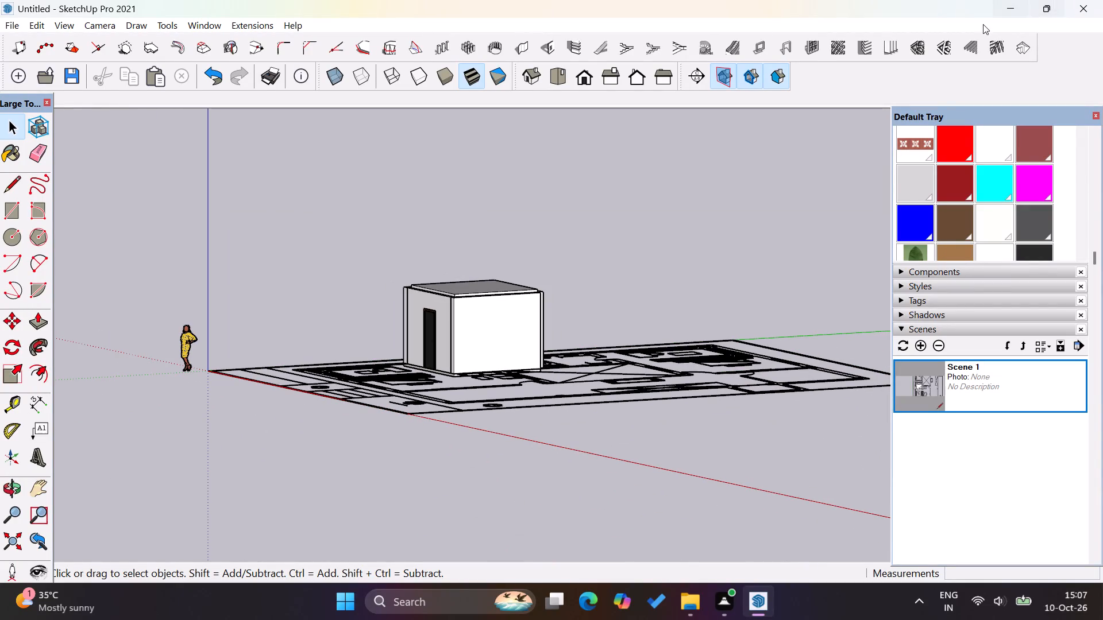
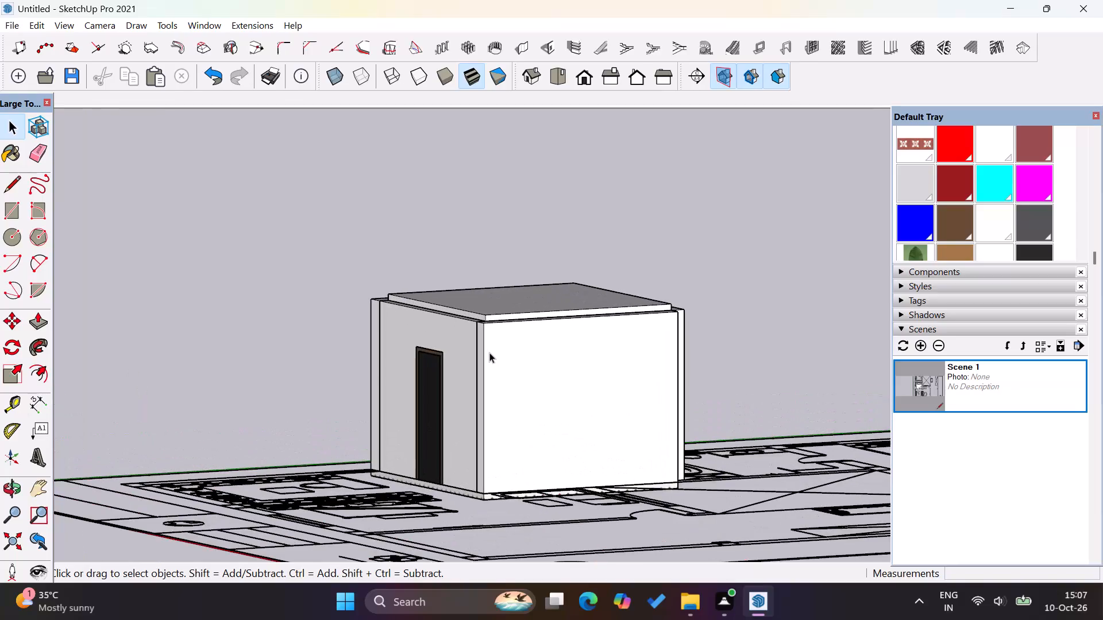
Close the untitled bathroom model and exit SketchUp.
{"action": "scroll", "coordinate": [487, 348], "scroll_direction": "up", "scroll_amount": 5}
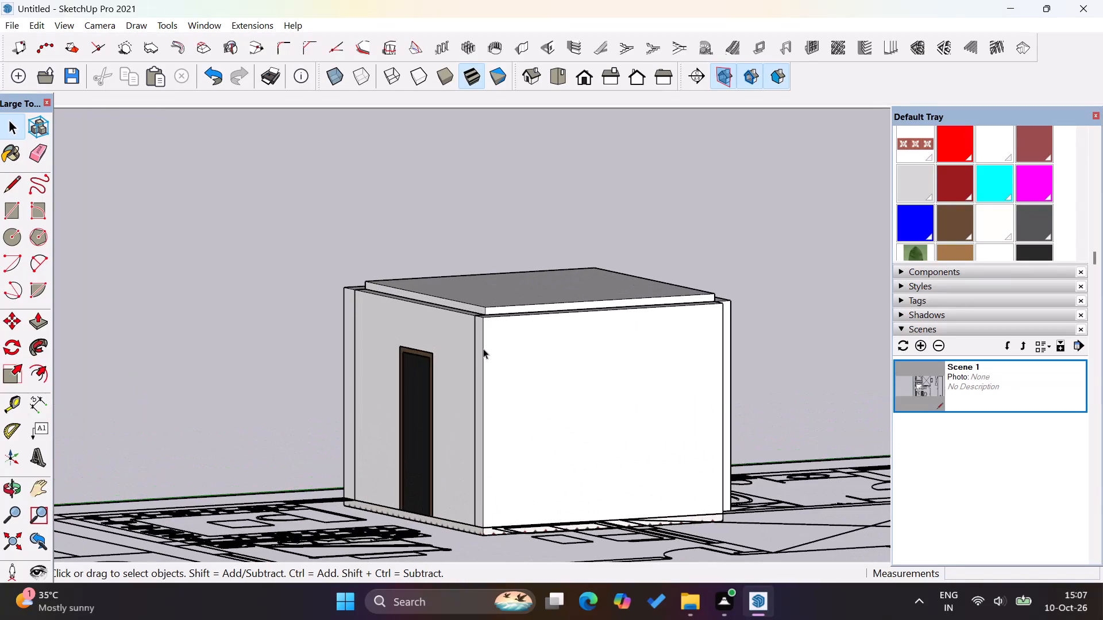
{"action": "left_click", "coordinate": [483, 187]}
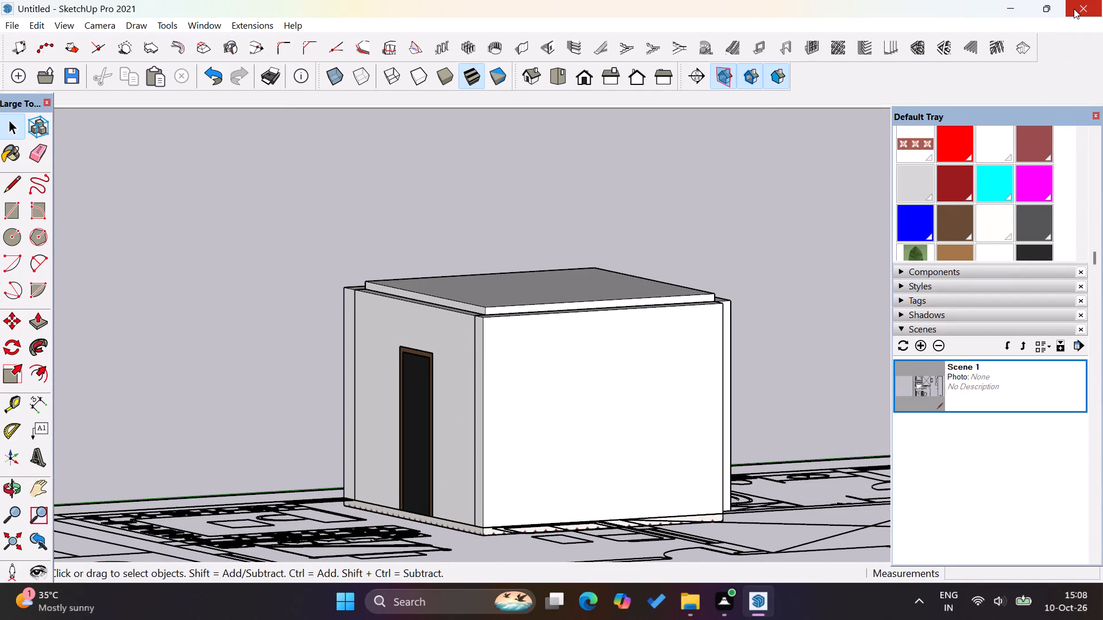
{"action": "left_click", "coordinate": [1074, 9]}
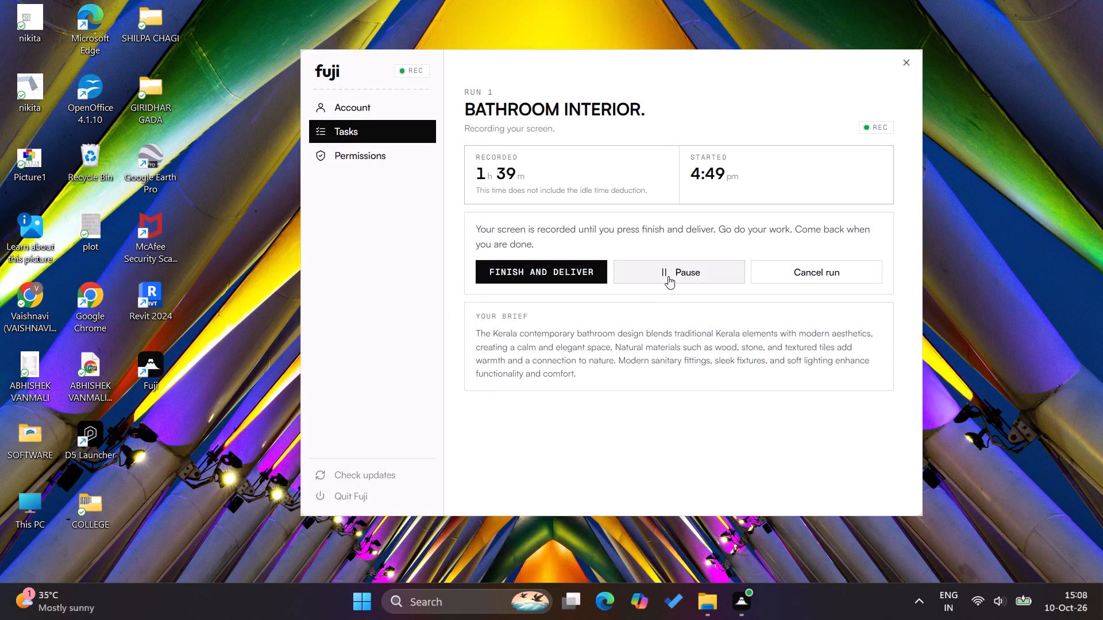